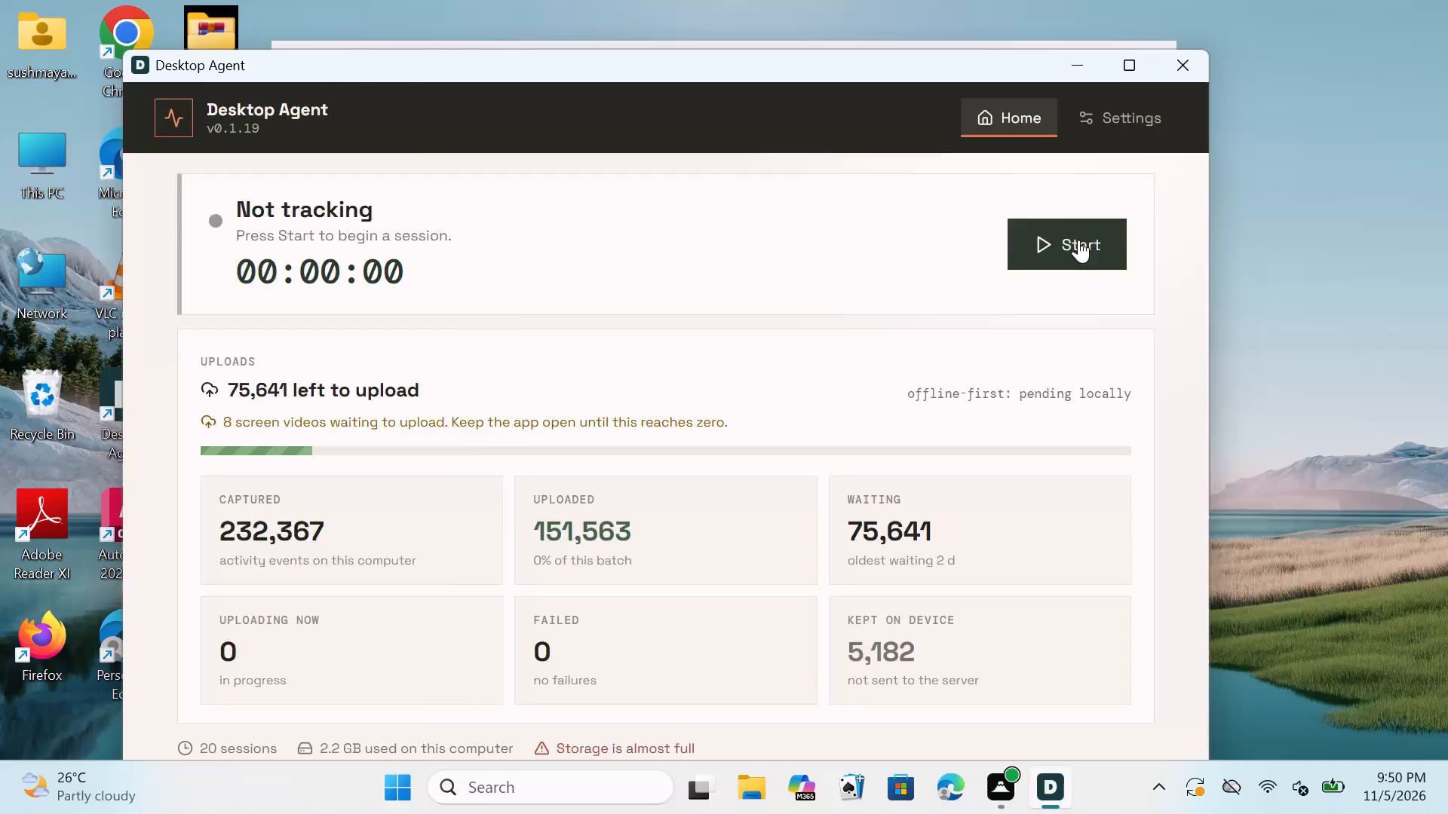
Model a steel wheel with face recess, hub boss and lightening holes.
Start a capture session with the task description "3D DIAGRAMS IN SOLID WORKS DESIGN".
left_click(1078, 240)
left_click(765, 265)
type("3D")
key("space")
type("DIAGRA")
type("MS IN SOLID WORKS")
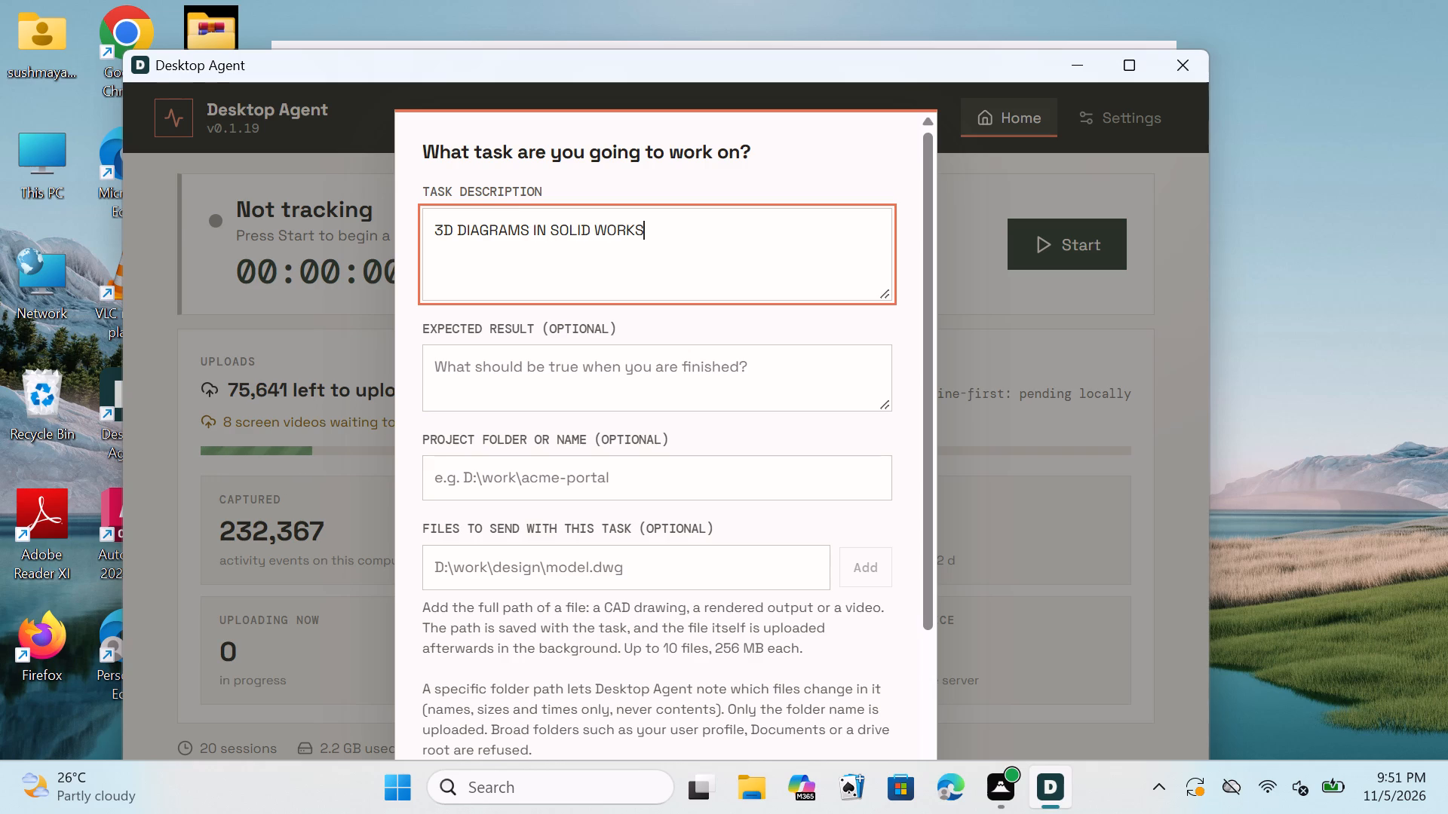
key("space")
type("DESIGN")
scroll(710, 424, "down", 9)
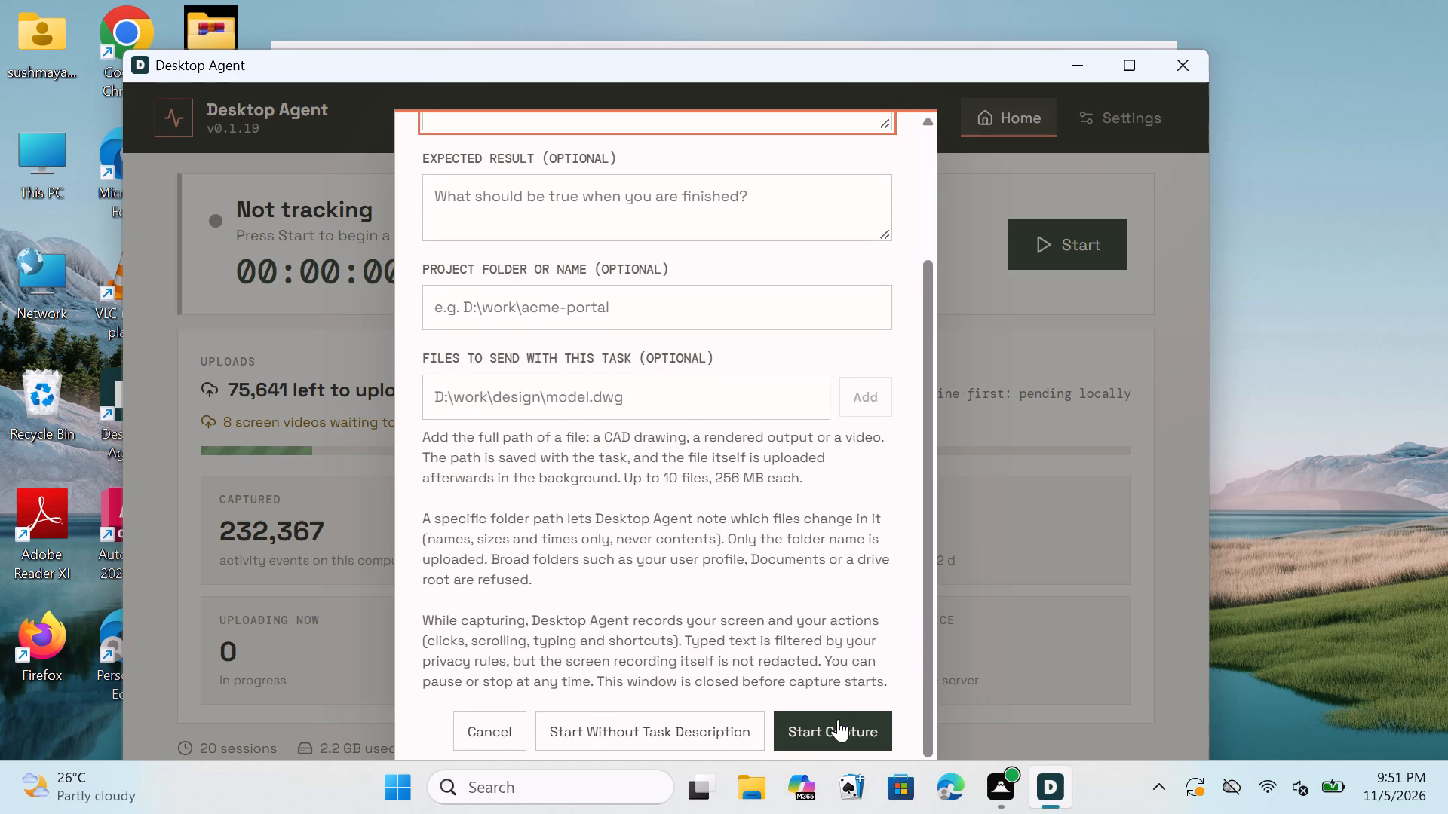
left_click(838, 719)
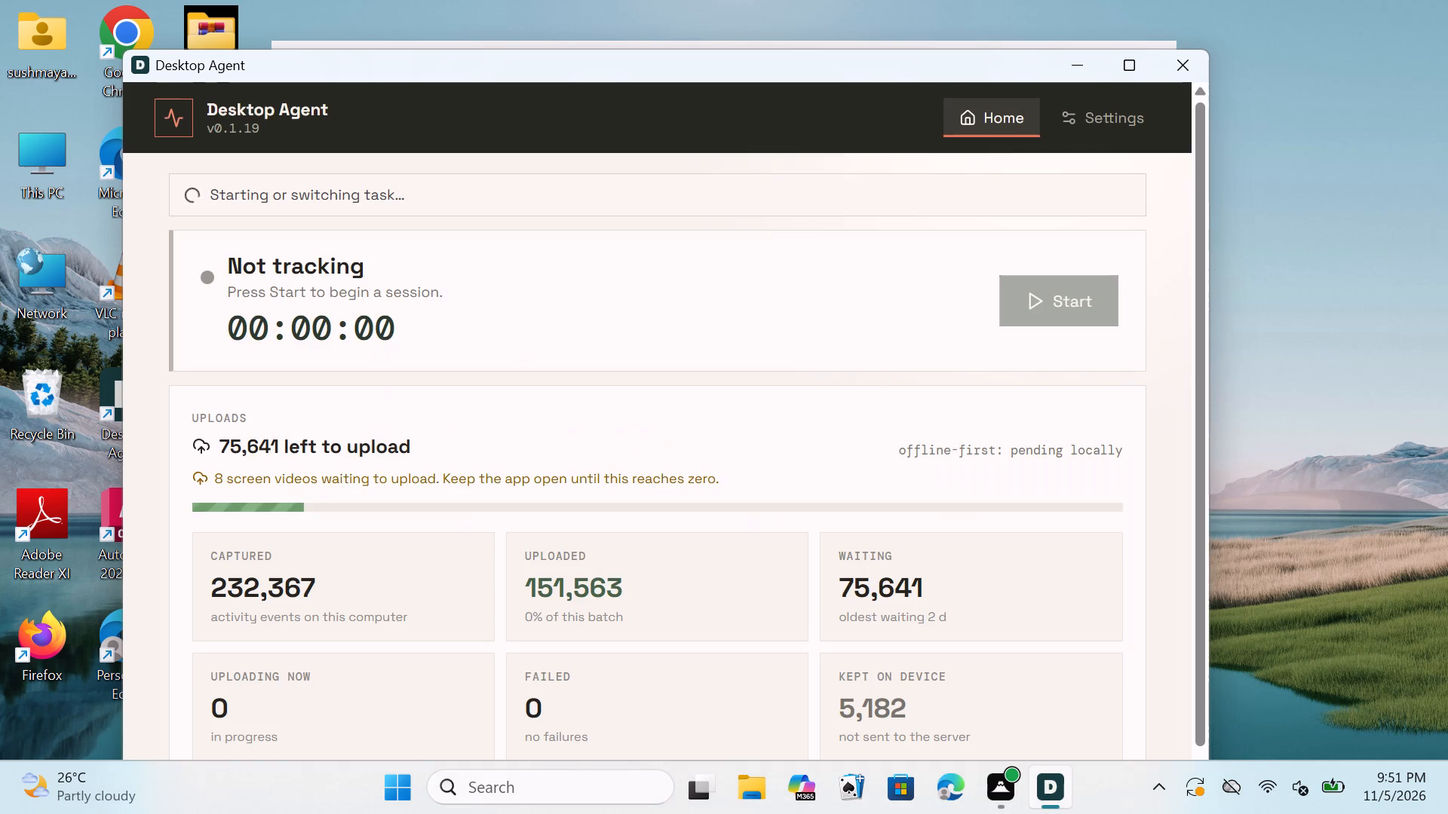
Launch SOLIDWORKS 2022 and dismiss its welcome window.
left_click(400, 789)
scroll(525, 497, "down", 5)
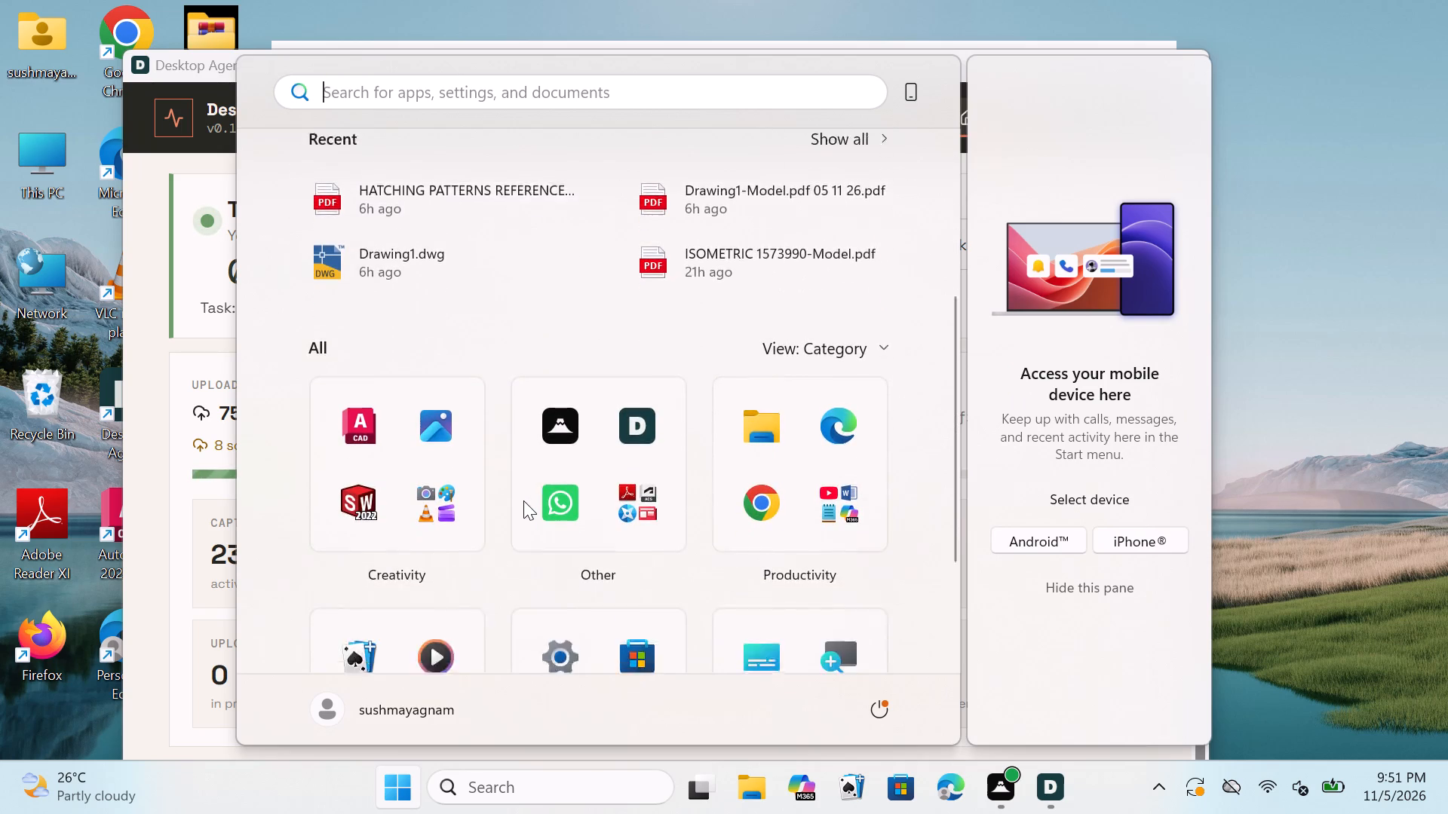
left_click(354, 402)
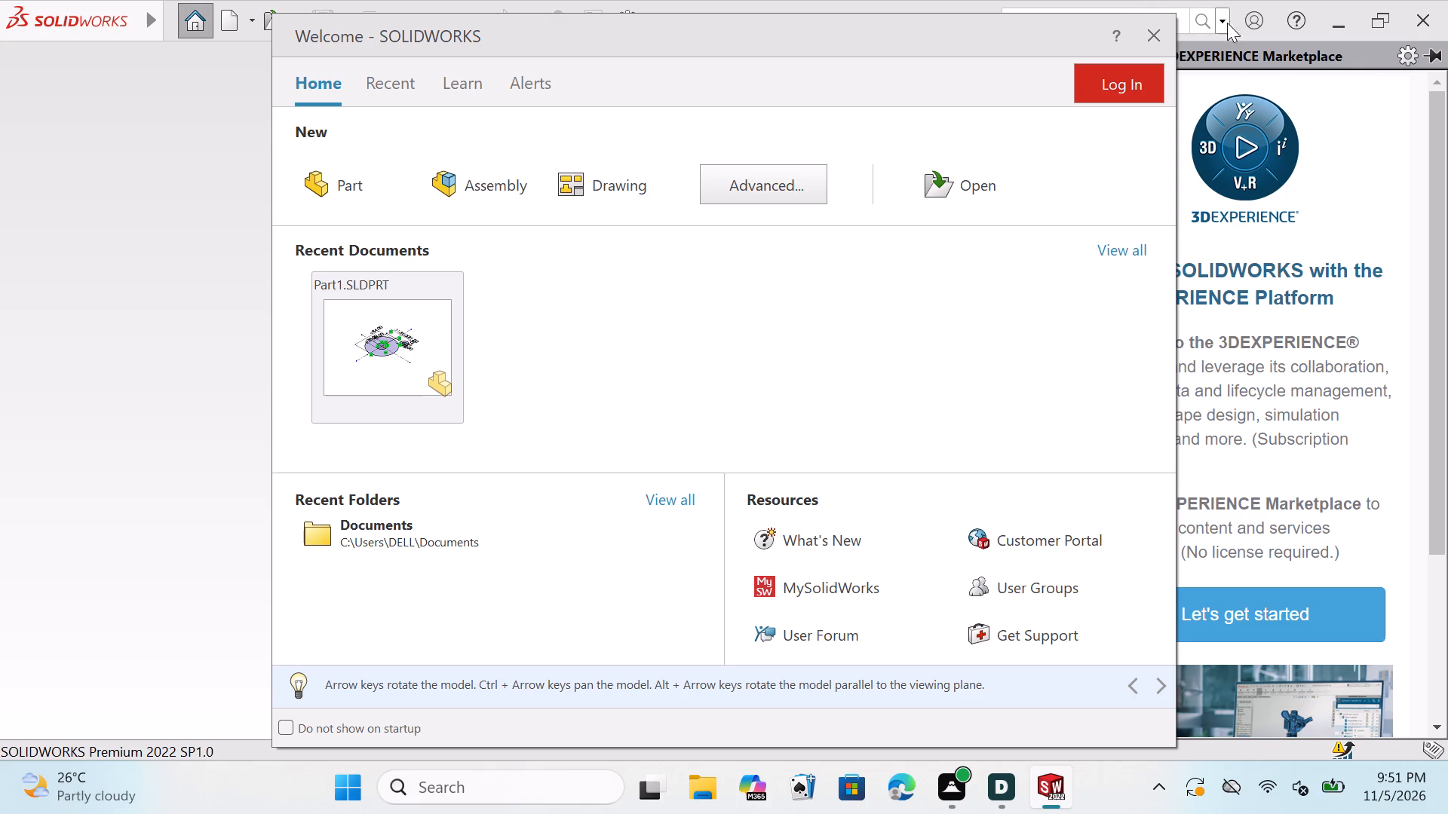
left_click(1158, 28)
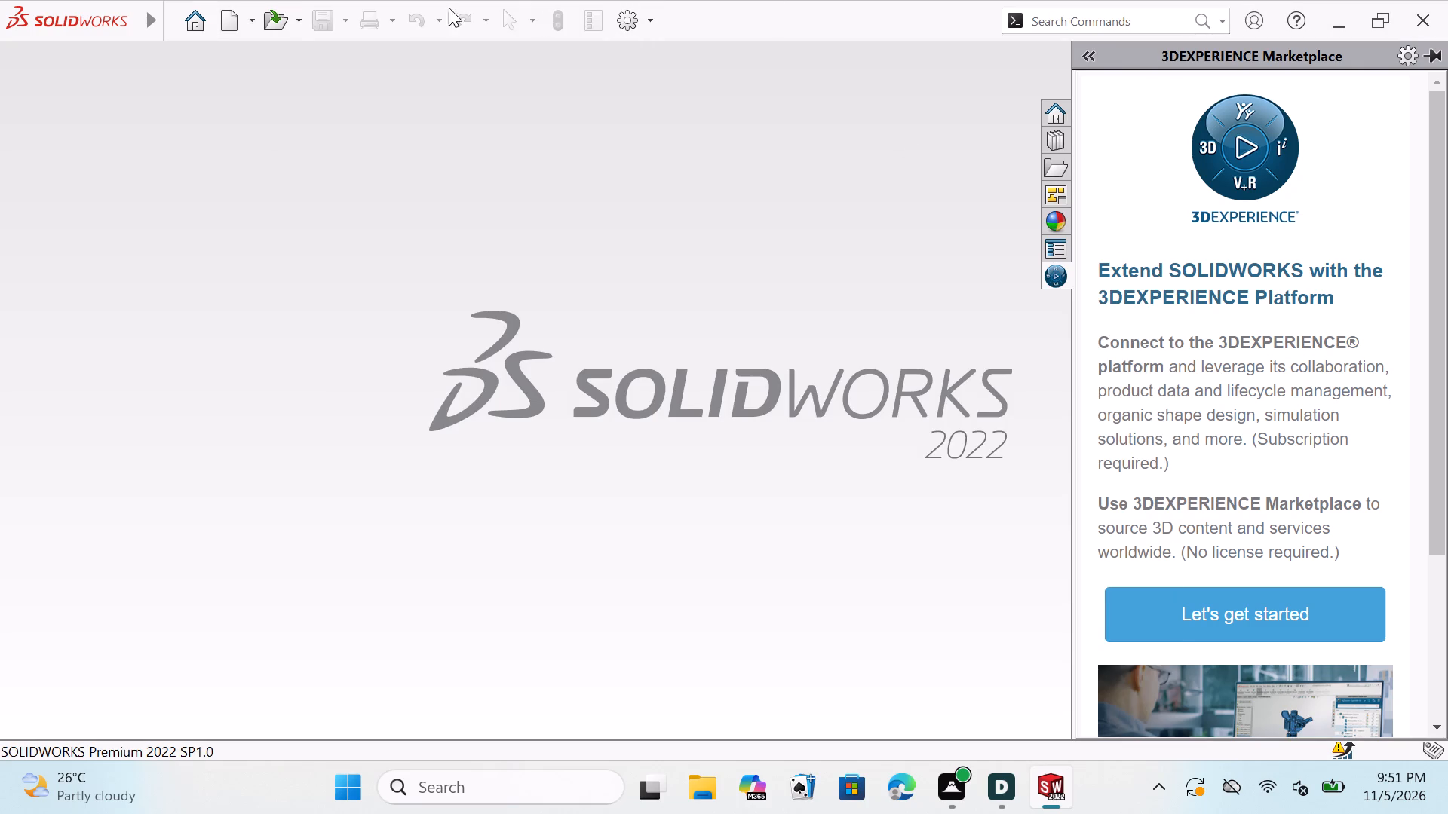
Create a new Part document.
left_click(230, 20)
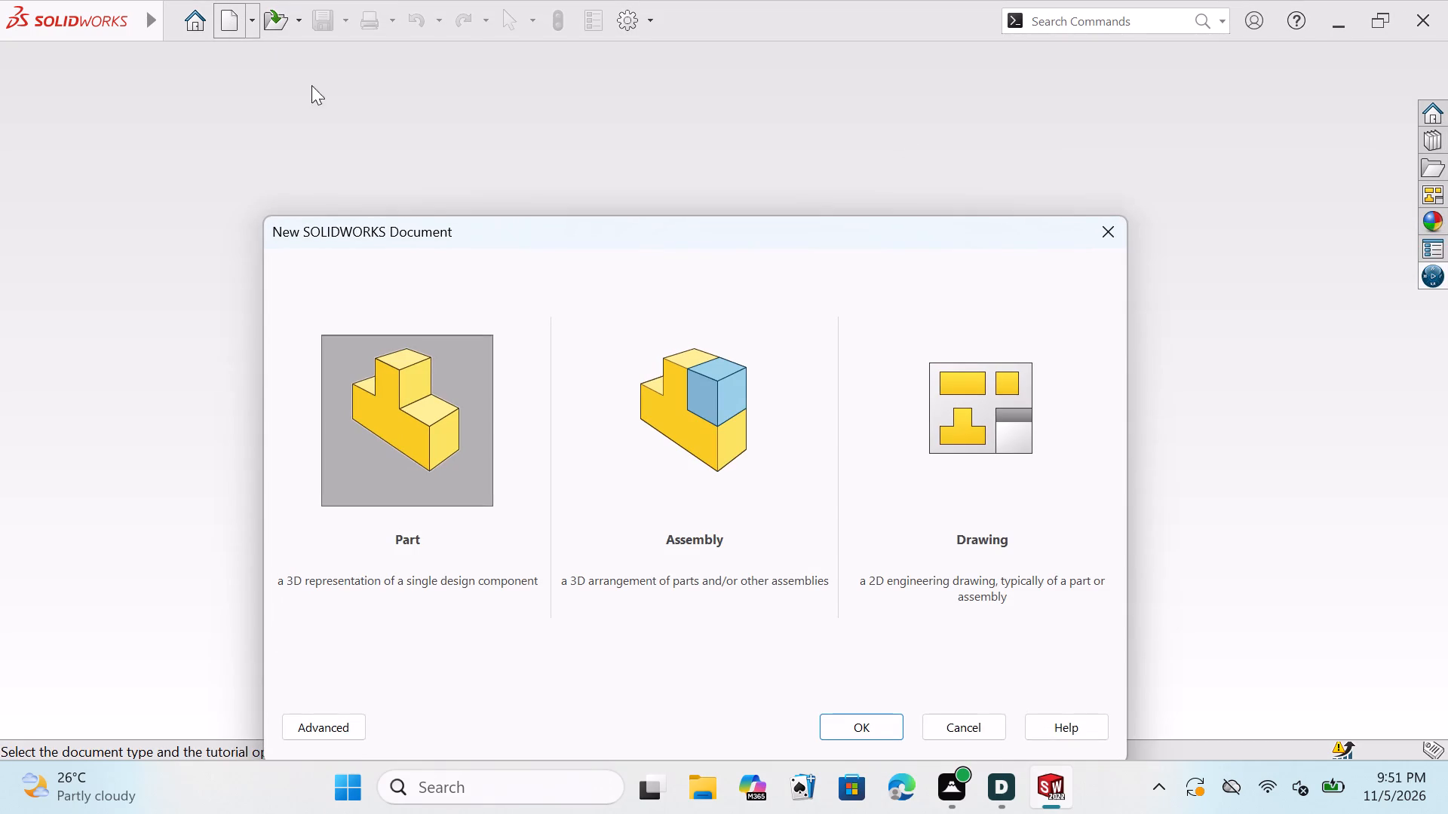
left_click(379, 415)
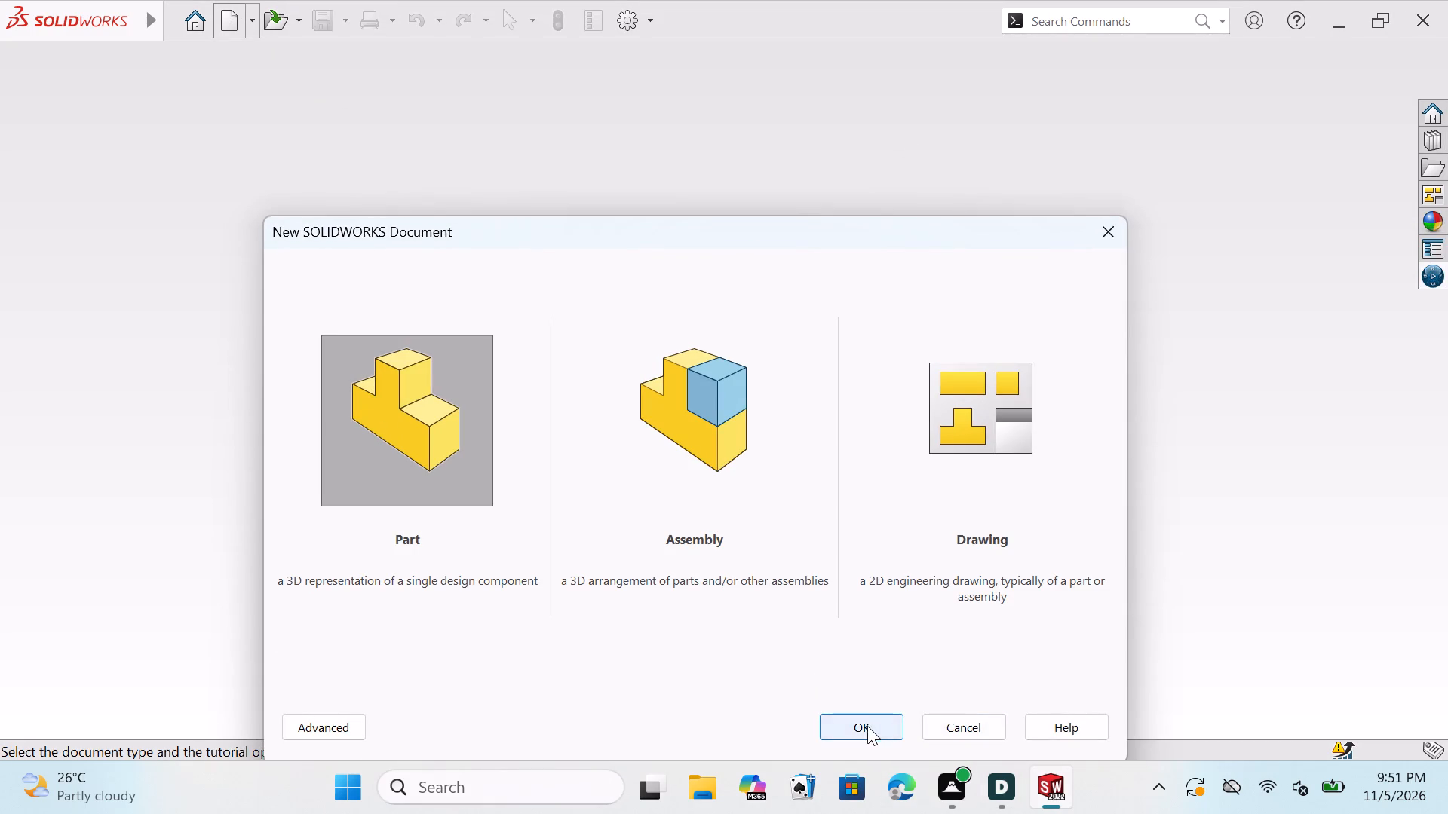
double_click(867, 726)
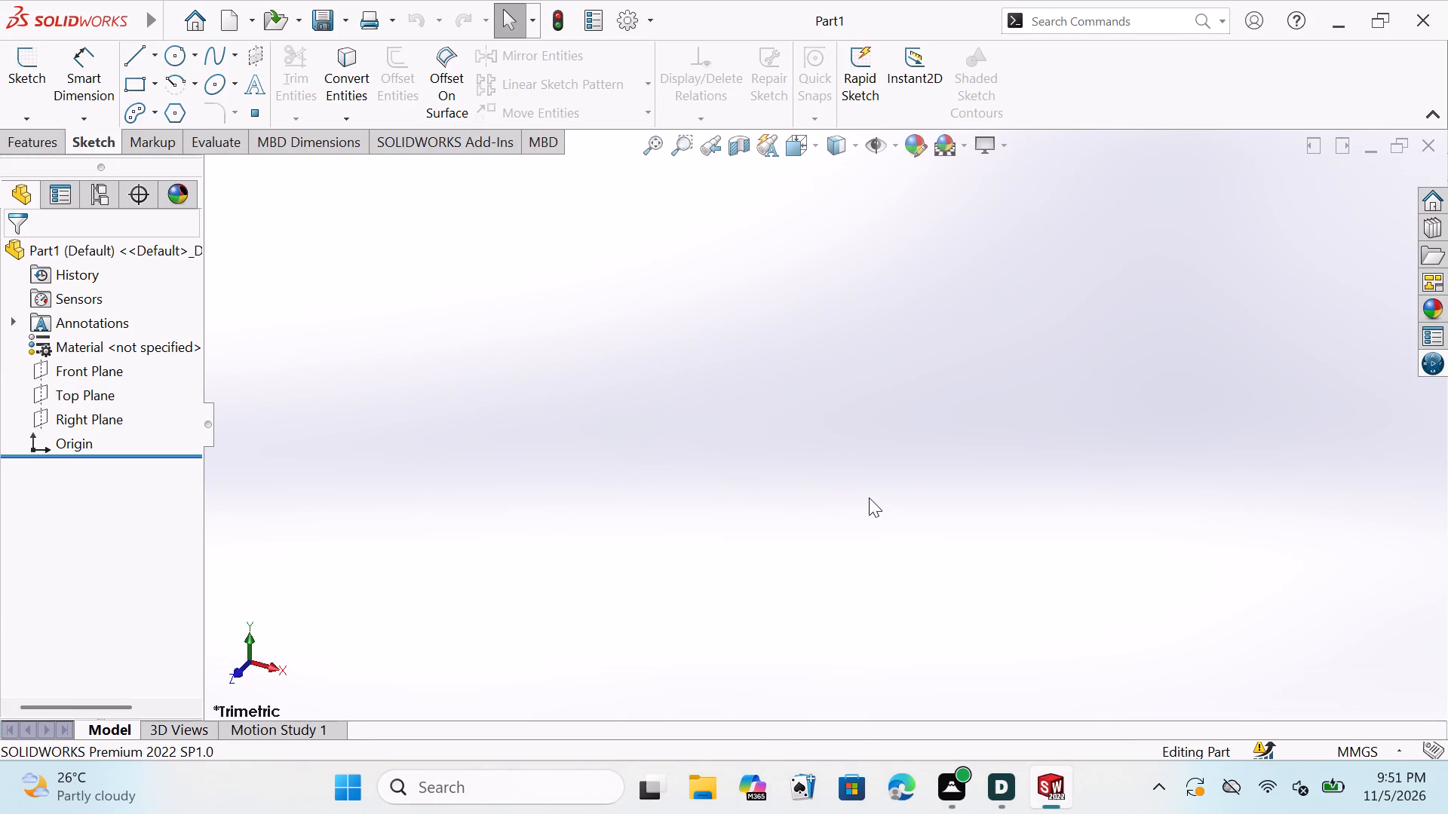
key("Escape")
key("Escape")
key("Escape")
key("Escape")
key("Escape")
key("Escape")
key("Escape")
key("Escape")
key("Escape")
Sketch a vertical centerline about 203 mm long on the Front Plane, passing through the origin.
left_click(91, 367)
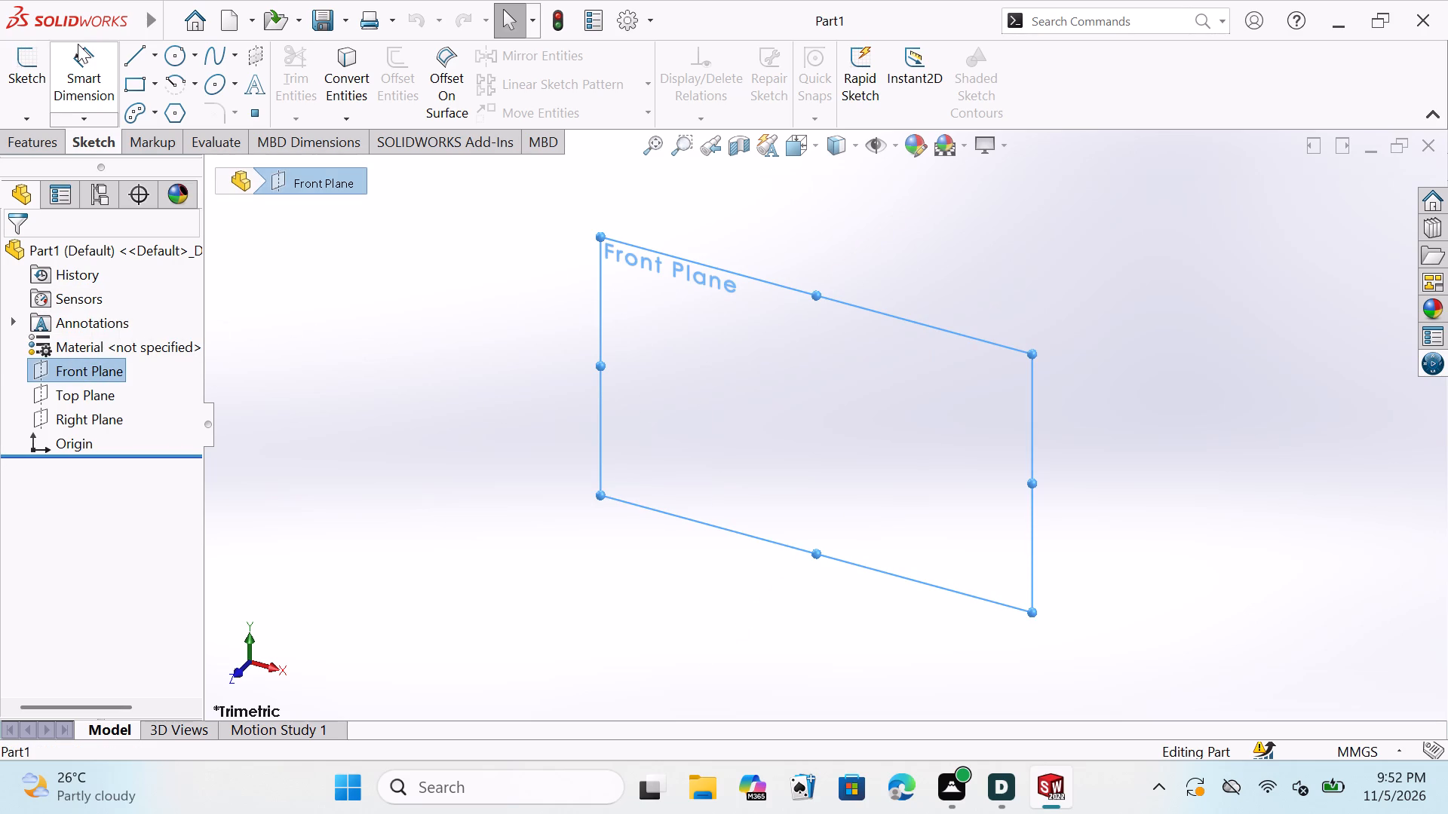
left_click(155, 52)
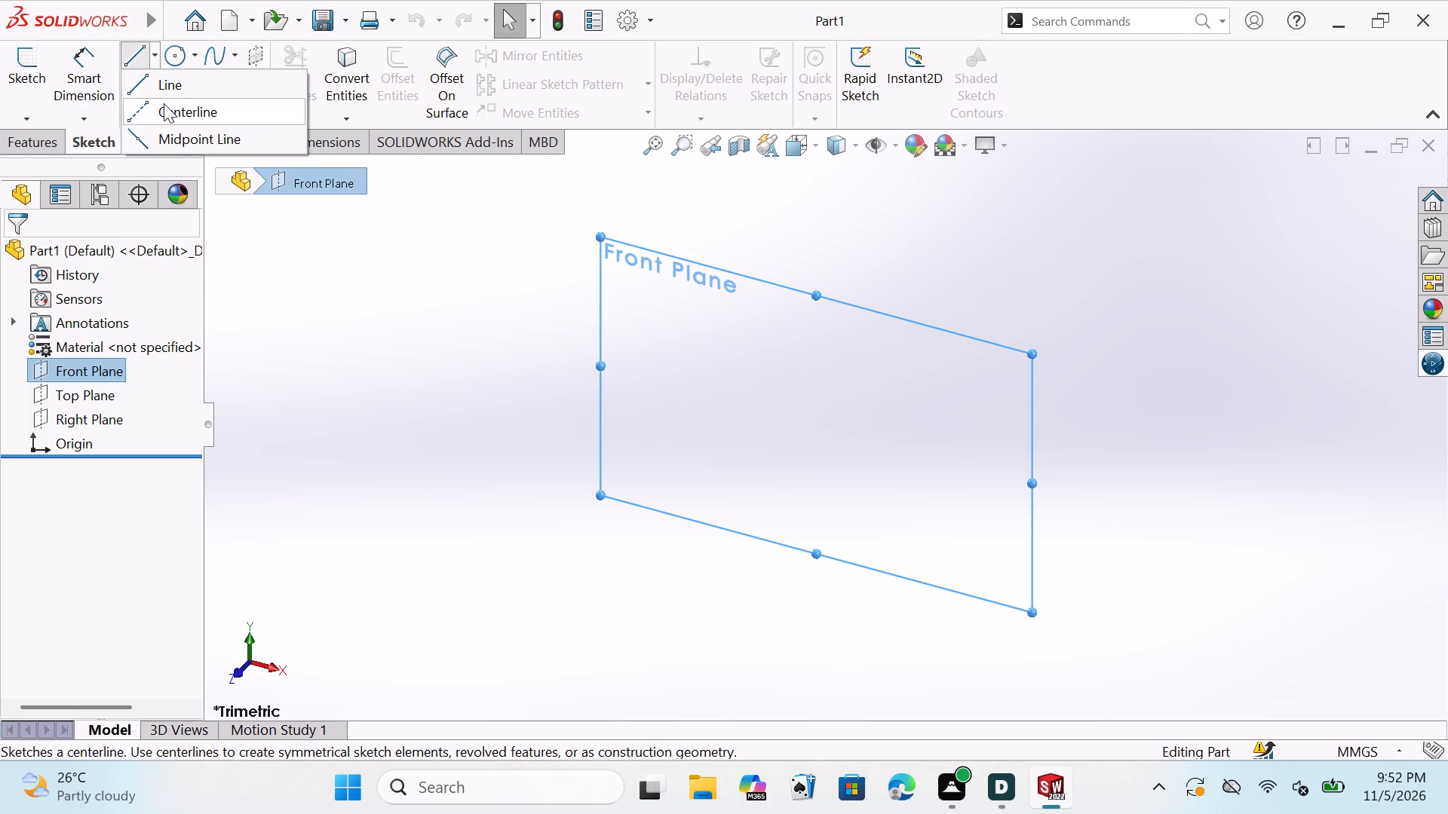
left_click(173, 109)
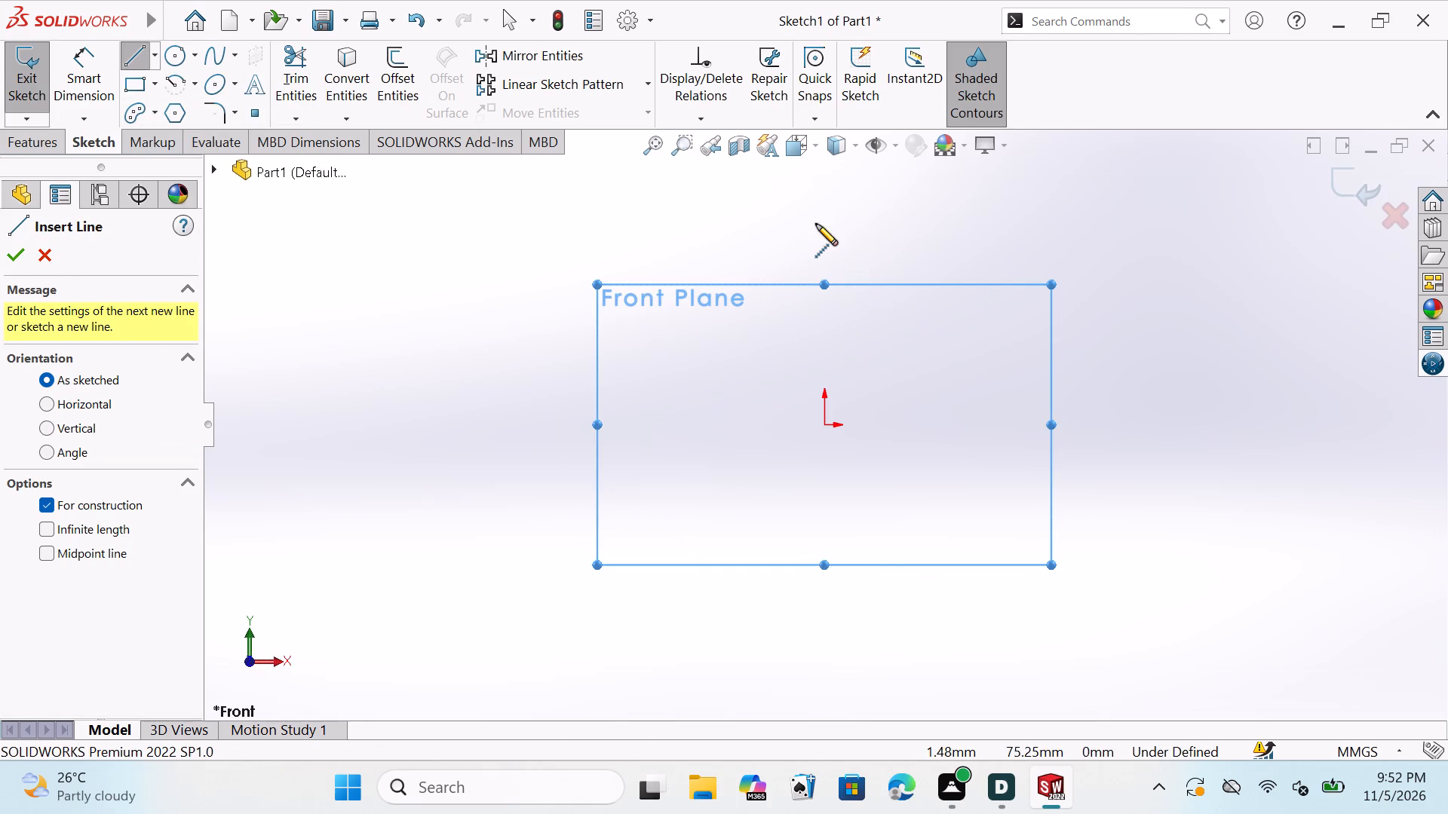
double_click(827, 169)
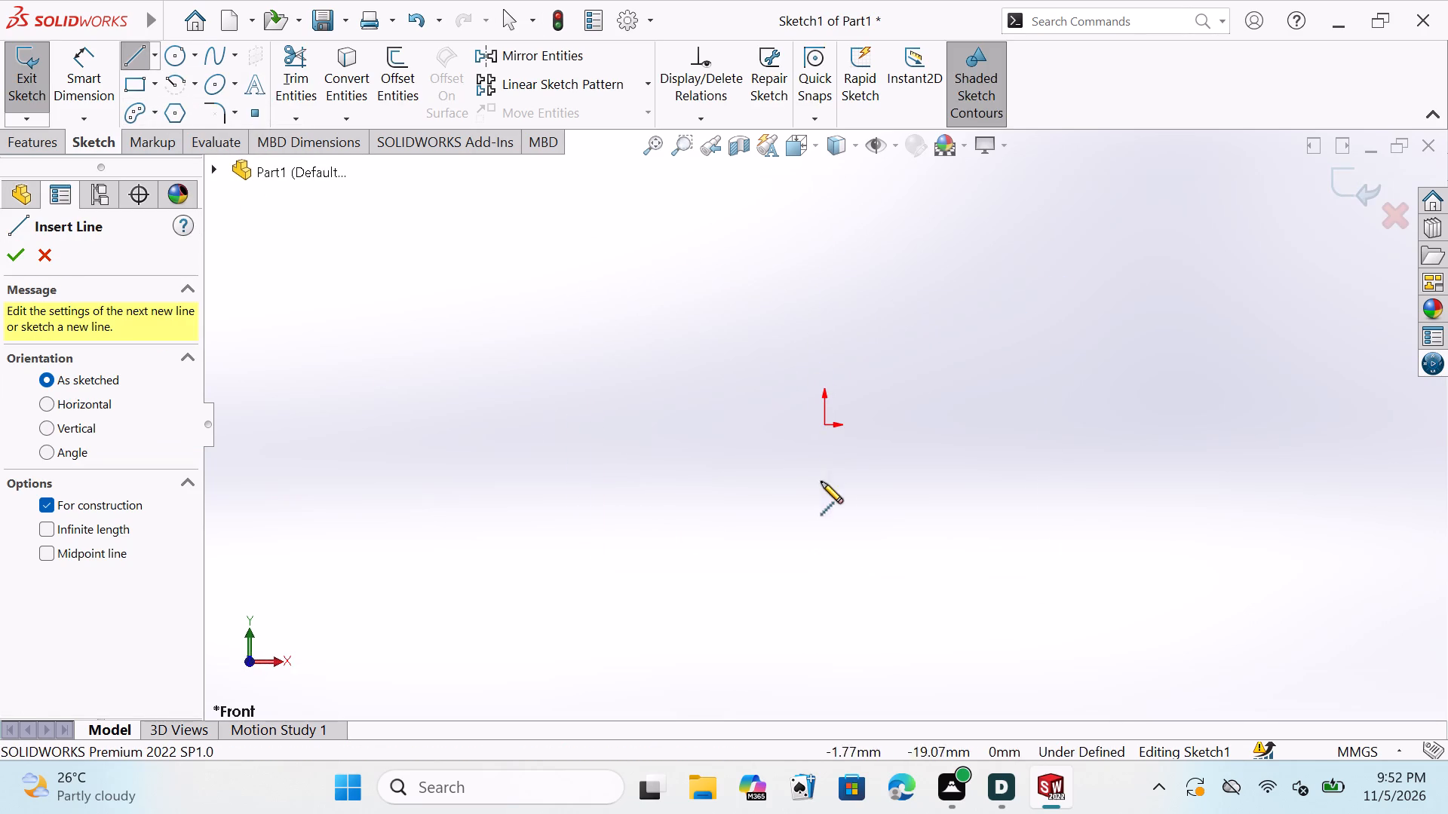
left_click(824, 169)
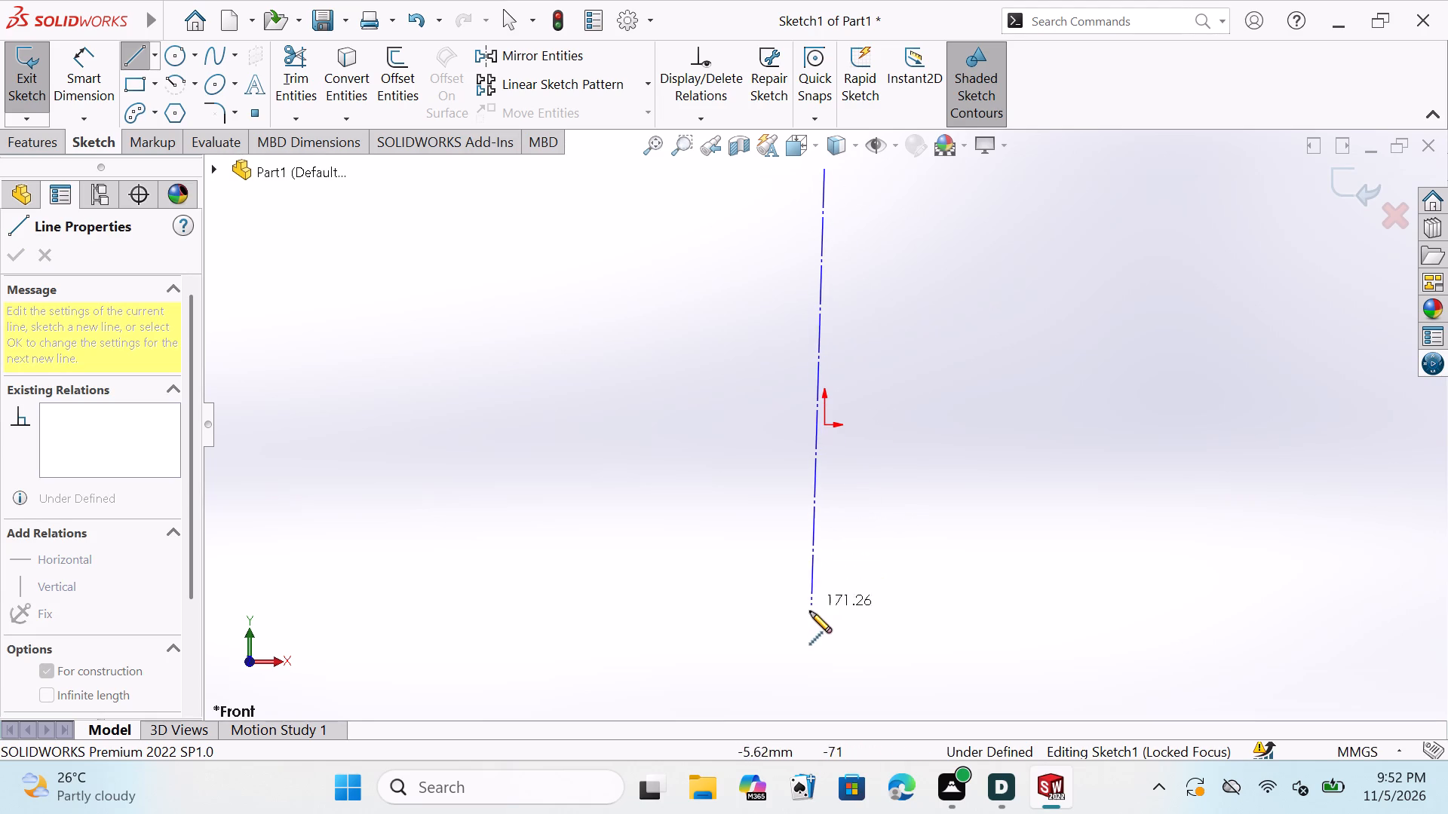
left_click(821, 687)
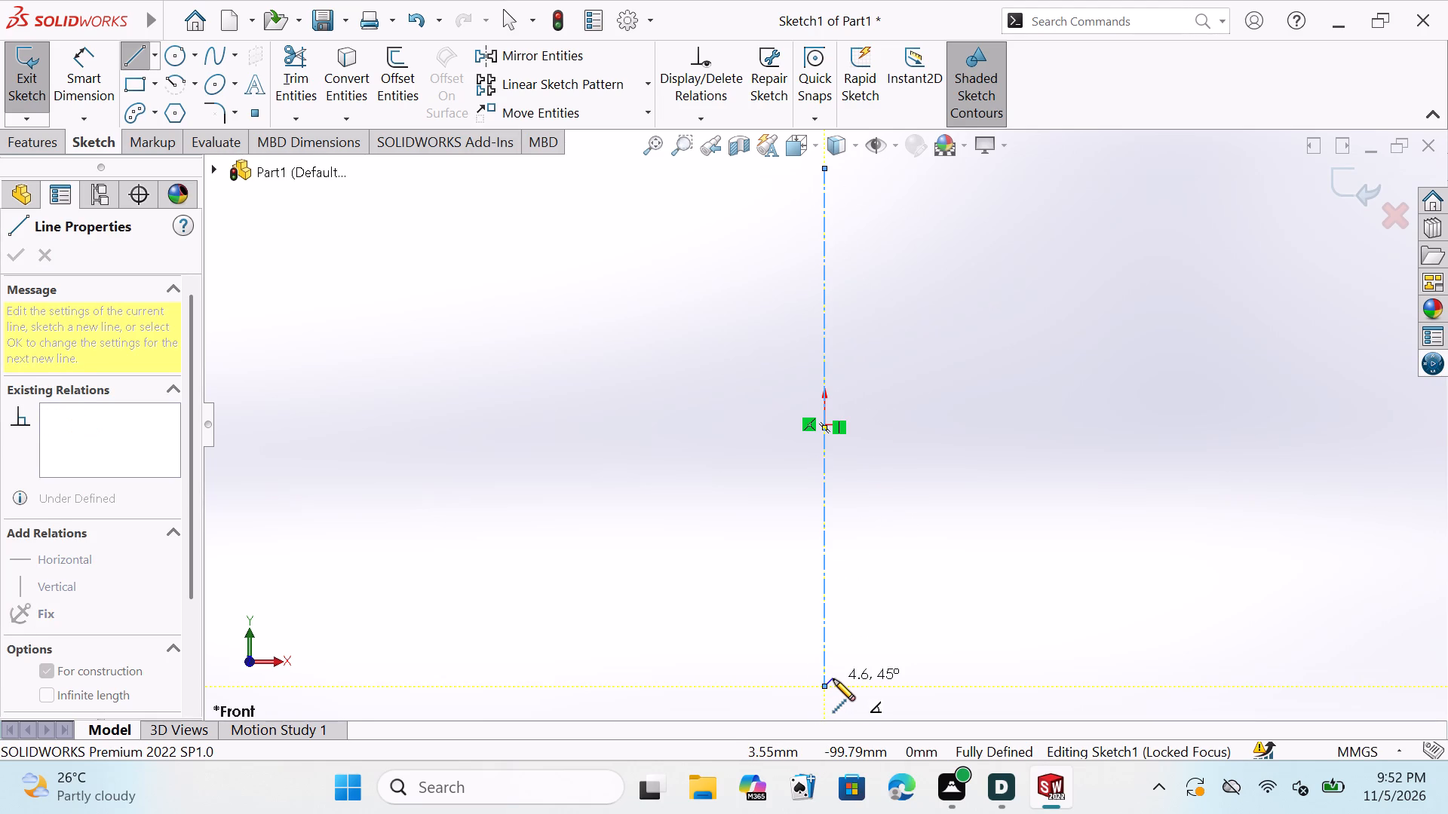
key("Escape")
key("Escape")
key("Escape")
key("Escape")
key("Escape")
key("Escape")
key("Escape")
key("Escape")
key("Escape")
key("Escape")
key("Escape")
key("Escape")
key("Escape")
key("Escape")
key("Escape")
key("Escape")
key("Escape")
key("Escape")
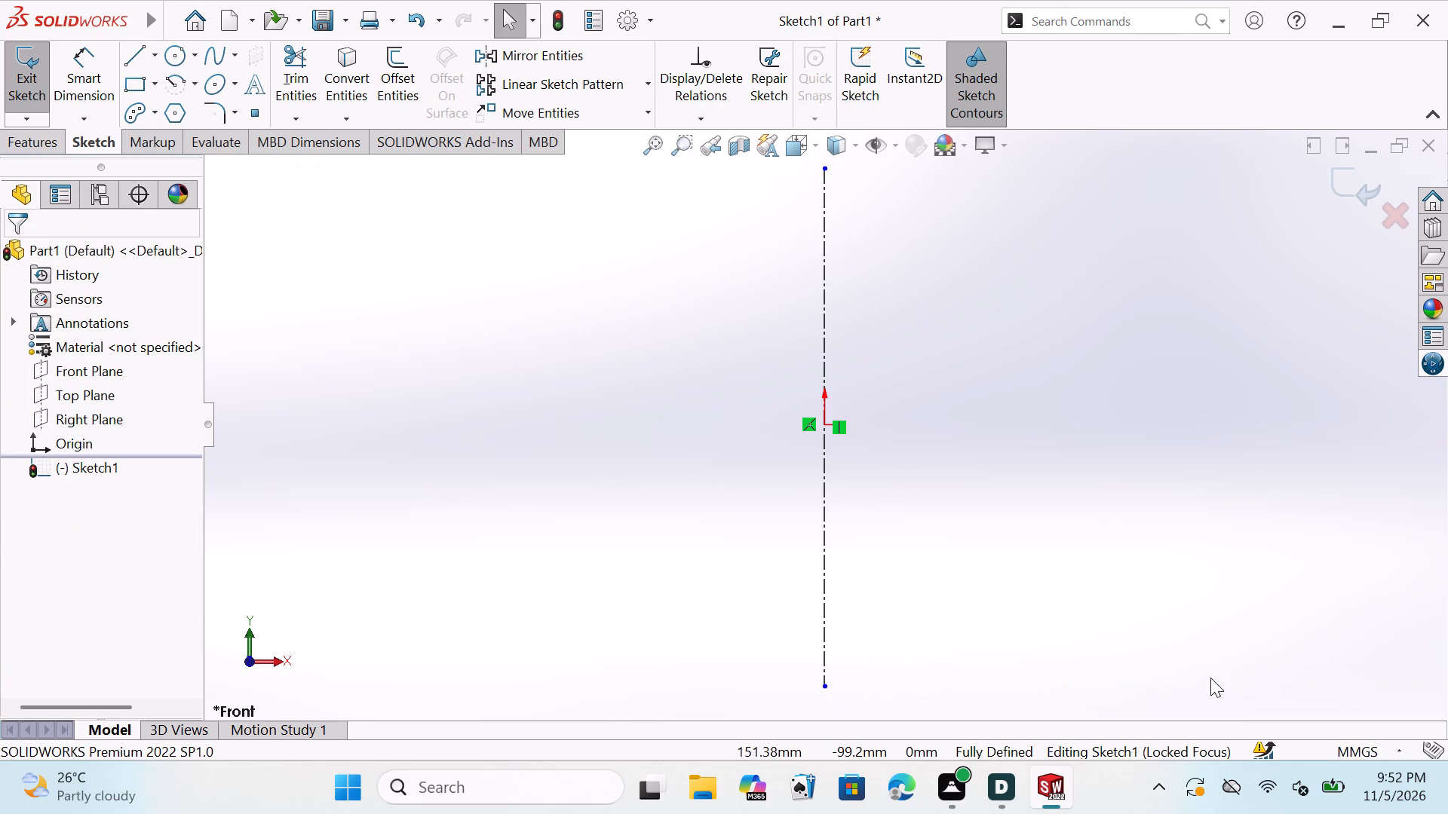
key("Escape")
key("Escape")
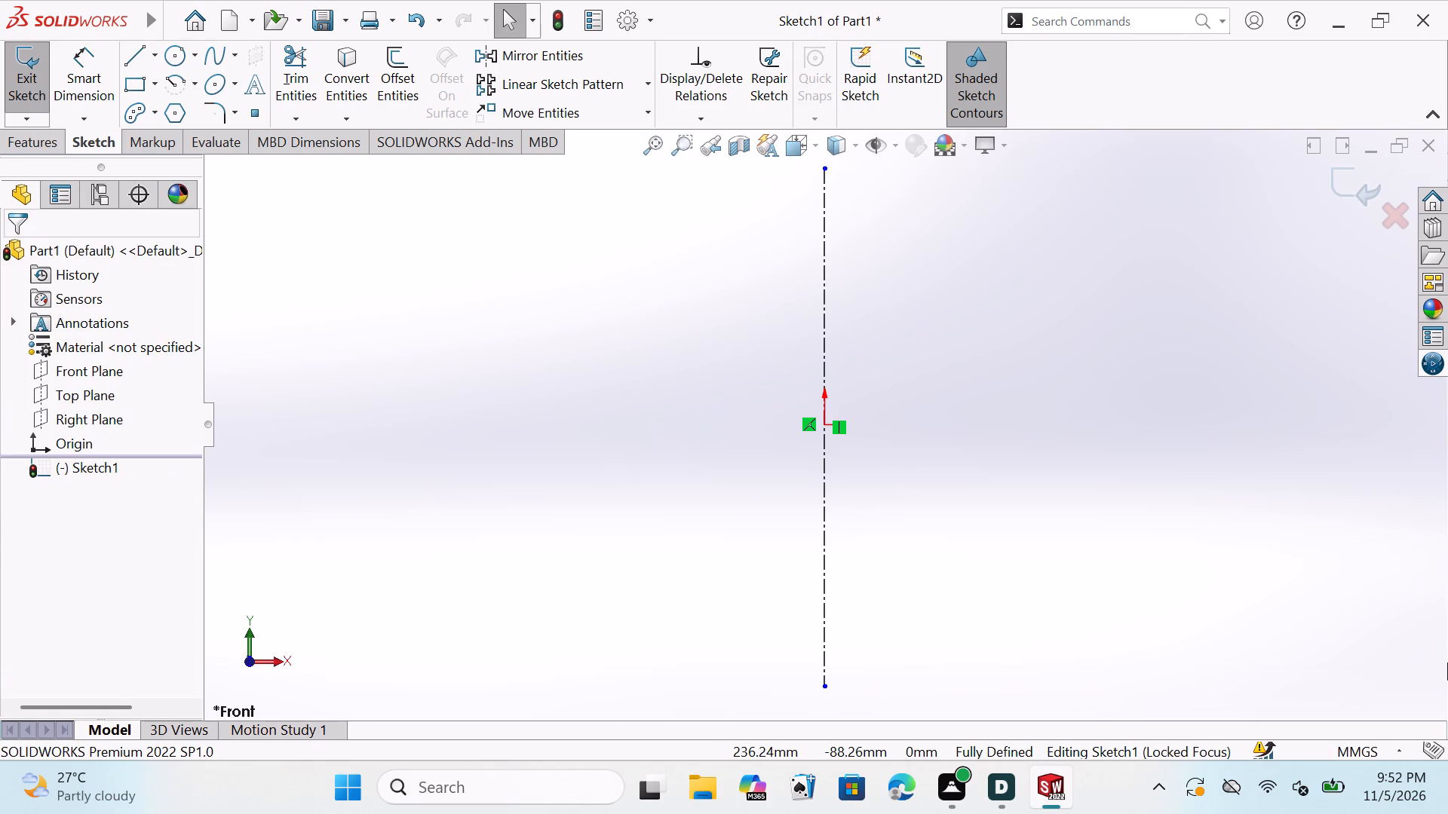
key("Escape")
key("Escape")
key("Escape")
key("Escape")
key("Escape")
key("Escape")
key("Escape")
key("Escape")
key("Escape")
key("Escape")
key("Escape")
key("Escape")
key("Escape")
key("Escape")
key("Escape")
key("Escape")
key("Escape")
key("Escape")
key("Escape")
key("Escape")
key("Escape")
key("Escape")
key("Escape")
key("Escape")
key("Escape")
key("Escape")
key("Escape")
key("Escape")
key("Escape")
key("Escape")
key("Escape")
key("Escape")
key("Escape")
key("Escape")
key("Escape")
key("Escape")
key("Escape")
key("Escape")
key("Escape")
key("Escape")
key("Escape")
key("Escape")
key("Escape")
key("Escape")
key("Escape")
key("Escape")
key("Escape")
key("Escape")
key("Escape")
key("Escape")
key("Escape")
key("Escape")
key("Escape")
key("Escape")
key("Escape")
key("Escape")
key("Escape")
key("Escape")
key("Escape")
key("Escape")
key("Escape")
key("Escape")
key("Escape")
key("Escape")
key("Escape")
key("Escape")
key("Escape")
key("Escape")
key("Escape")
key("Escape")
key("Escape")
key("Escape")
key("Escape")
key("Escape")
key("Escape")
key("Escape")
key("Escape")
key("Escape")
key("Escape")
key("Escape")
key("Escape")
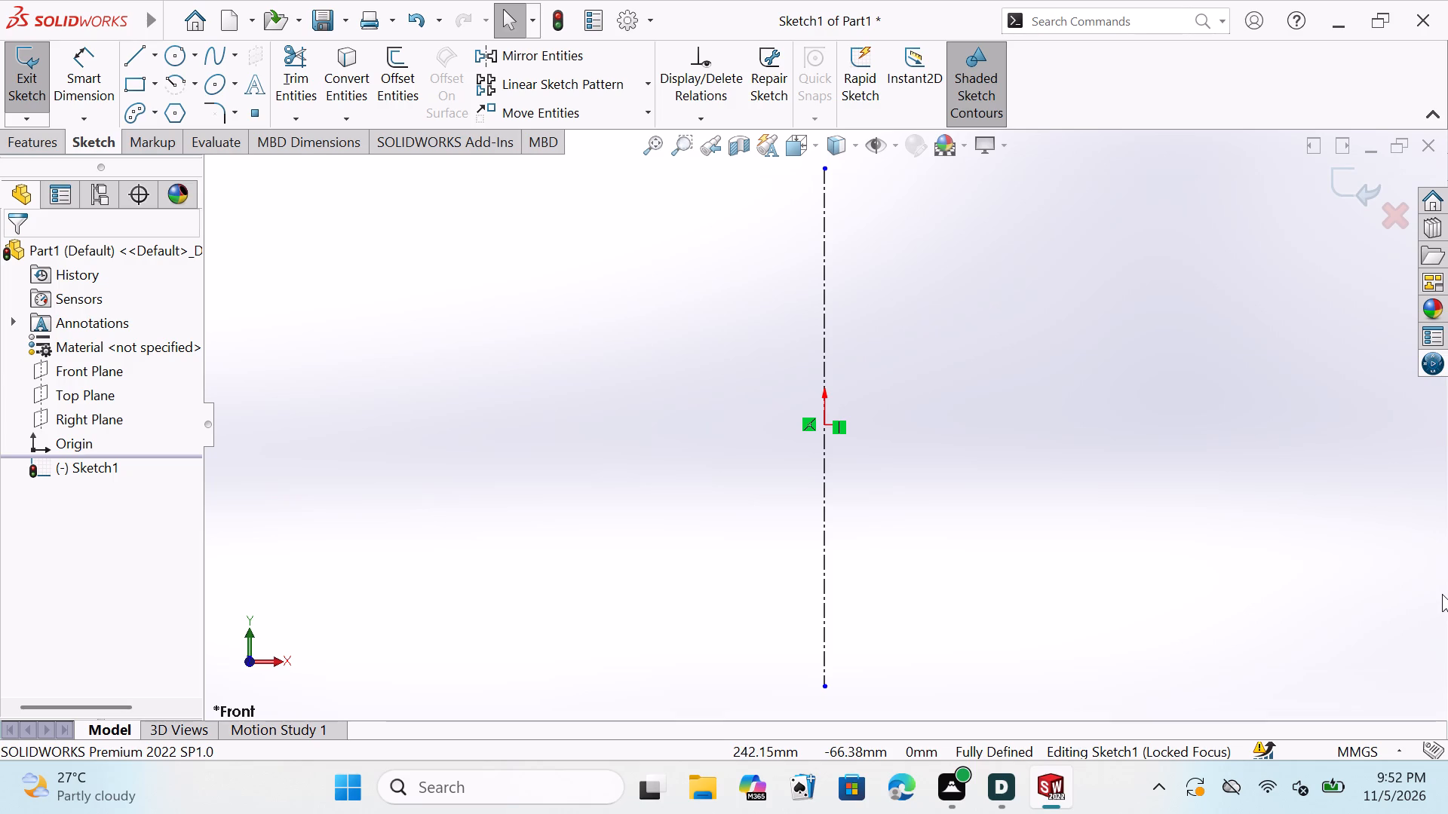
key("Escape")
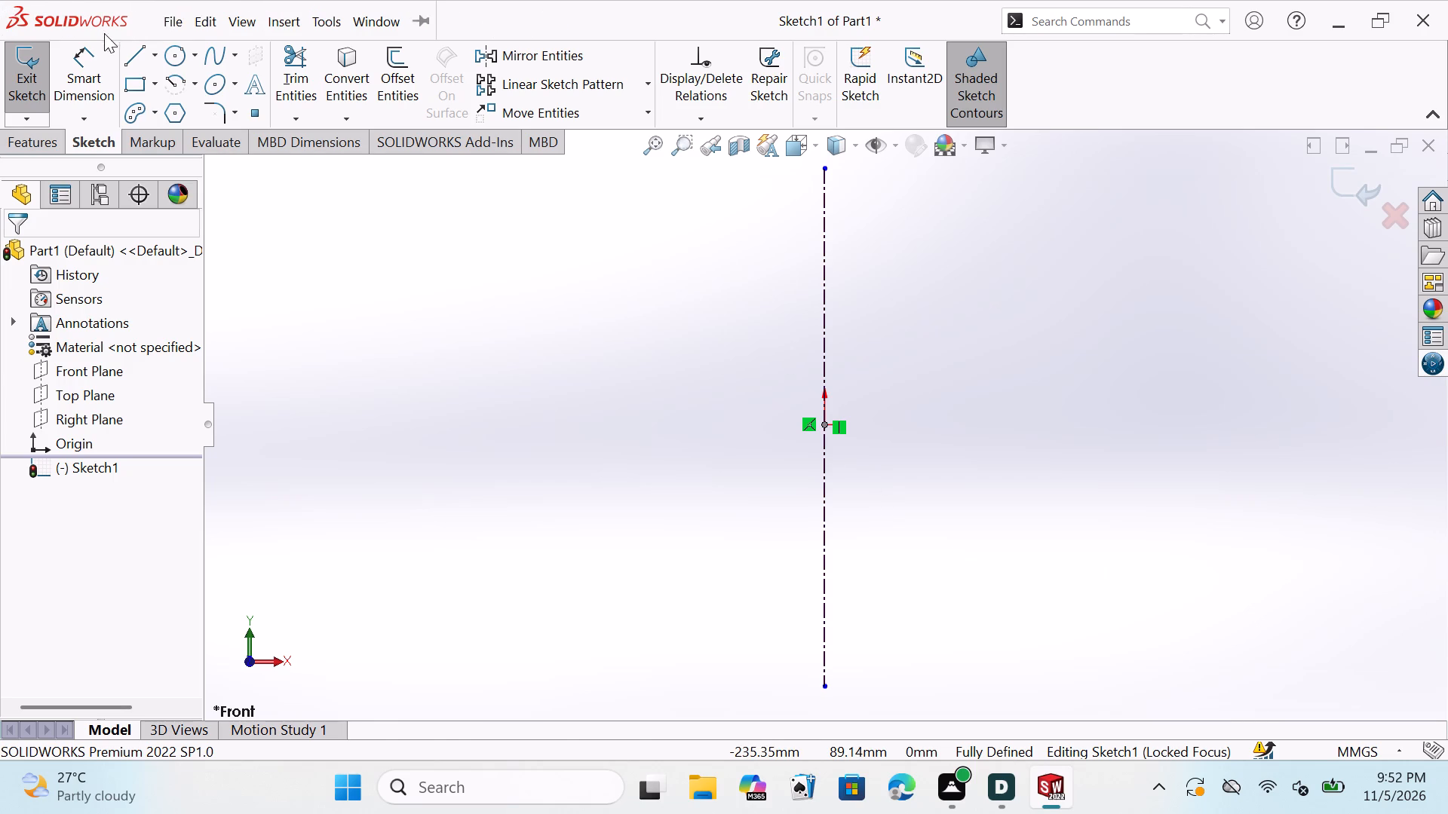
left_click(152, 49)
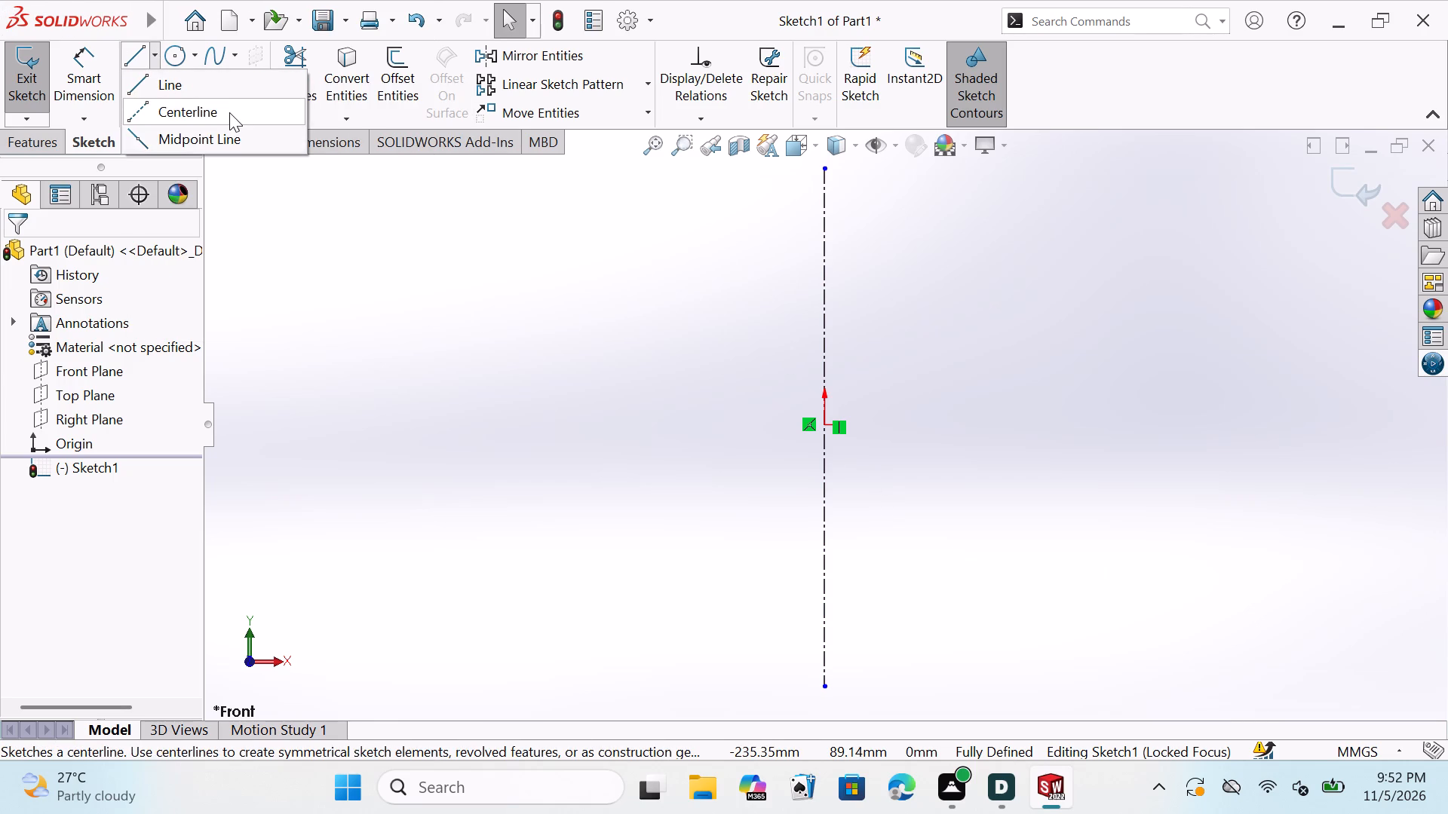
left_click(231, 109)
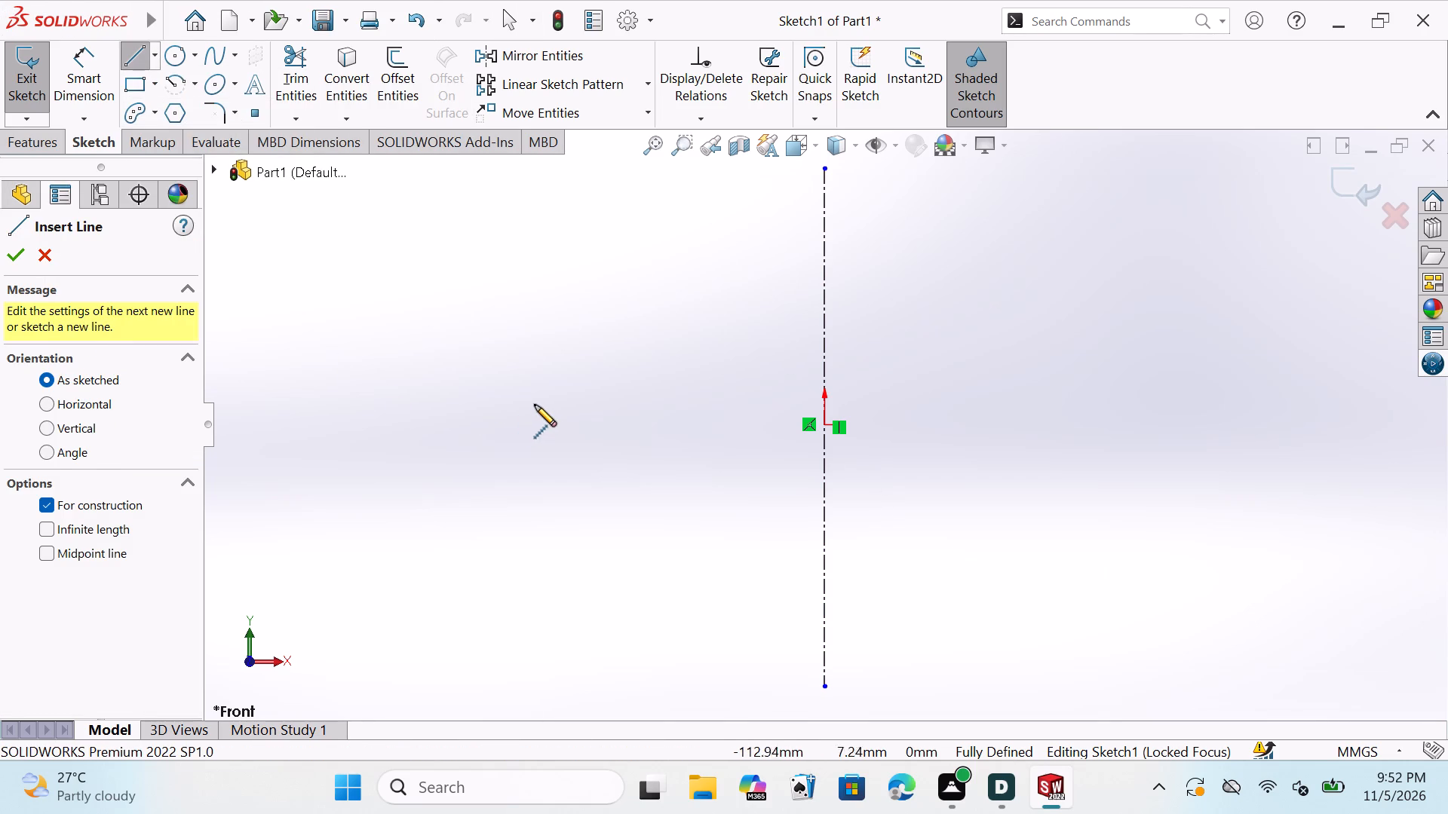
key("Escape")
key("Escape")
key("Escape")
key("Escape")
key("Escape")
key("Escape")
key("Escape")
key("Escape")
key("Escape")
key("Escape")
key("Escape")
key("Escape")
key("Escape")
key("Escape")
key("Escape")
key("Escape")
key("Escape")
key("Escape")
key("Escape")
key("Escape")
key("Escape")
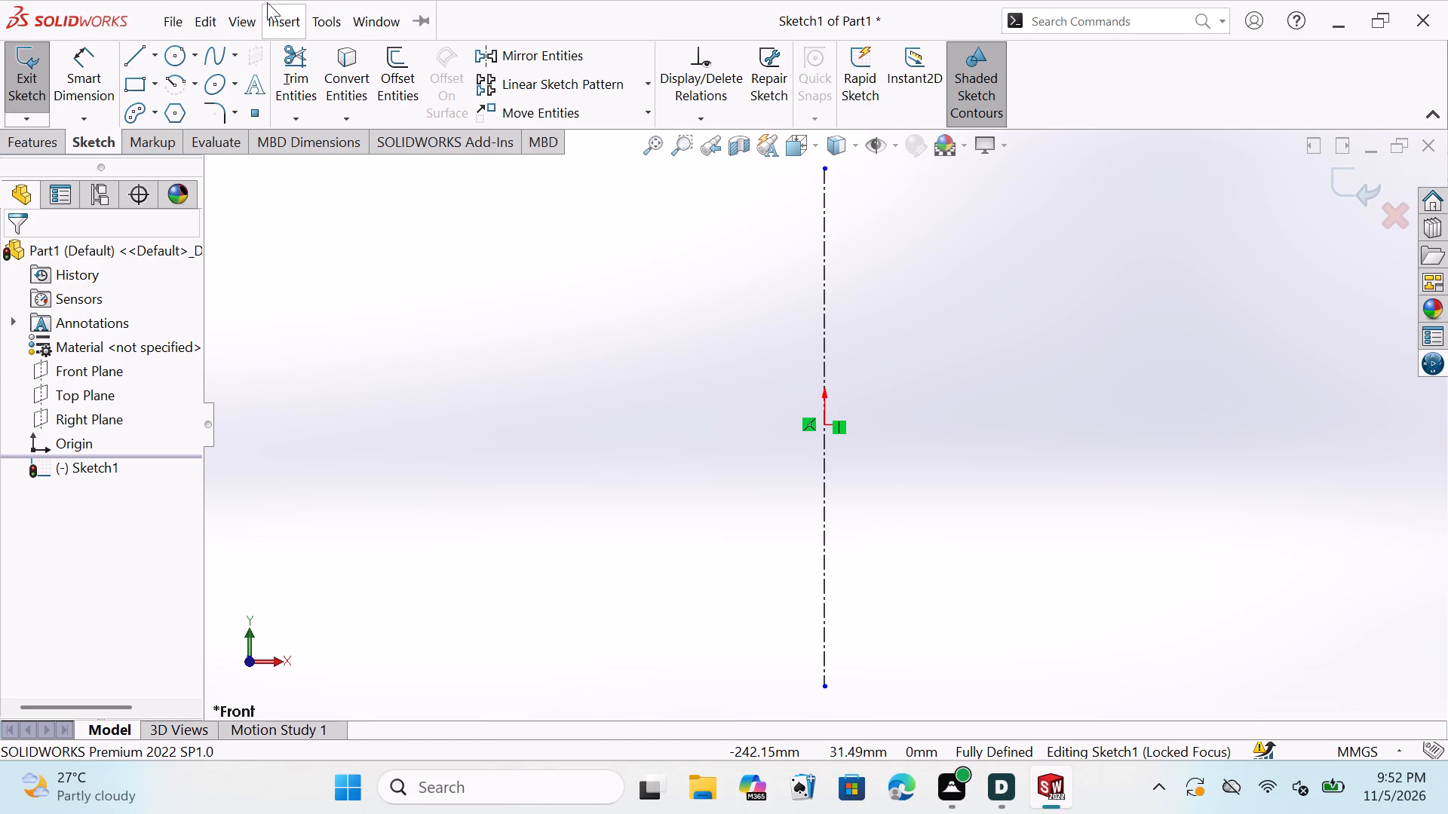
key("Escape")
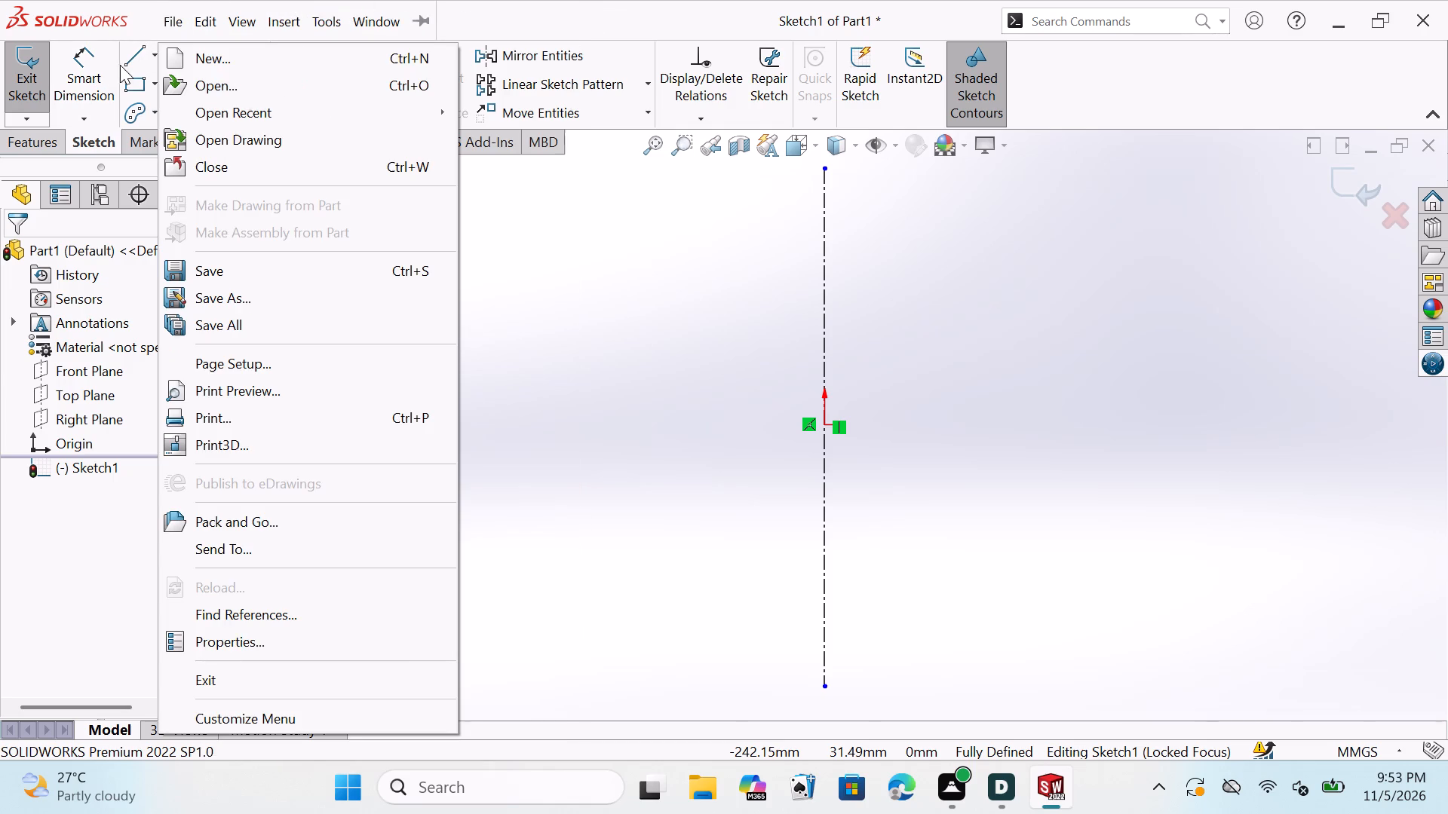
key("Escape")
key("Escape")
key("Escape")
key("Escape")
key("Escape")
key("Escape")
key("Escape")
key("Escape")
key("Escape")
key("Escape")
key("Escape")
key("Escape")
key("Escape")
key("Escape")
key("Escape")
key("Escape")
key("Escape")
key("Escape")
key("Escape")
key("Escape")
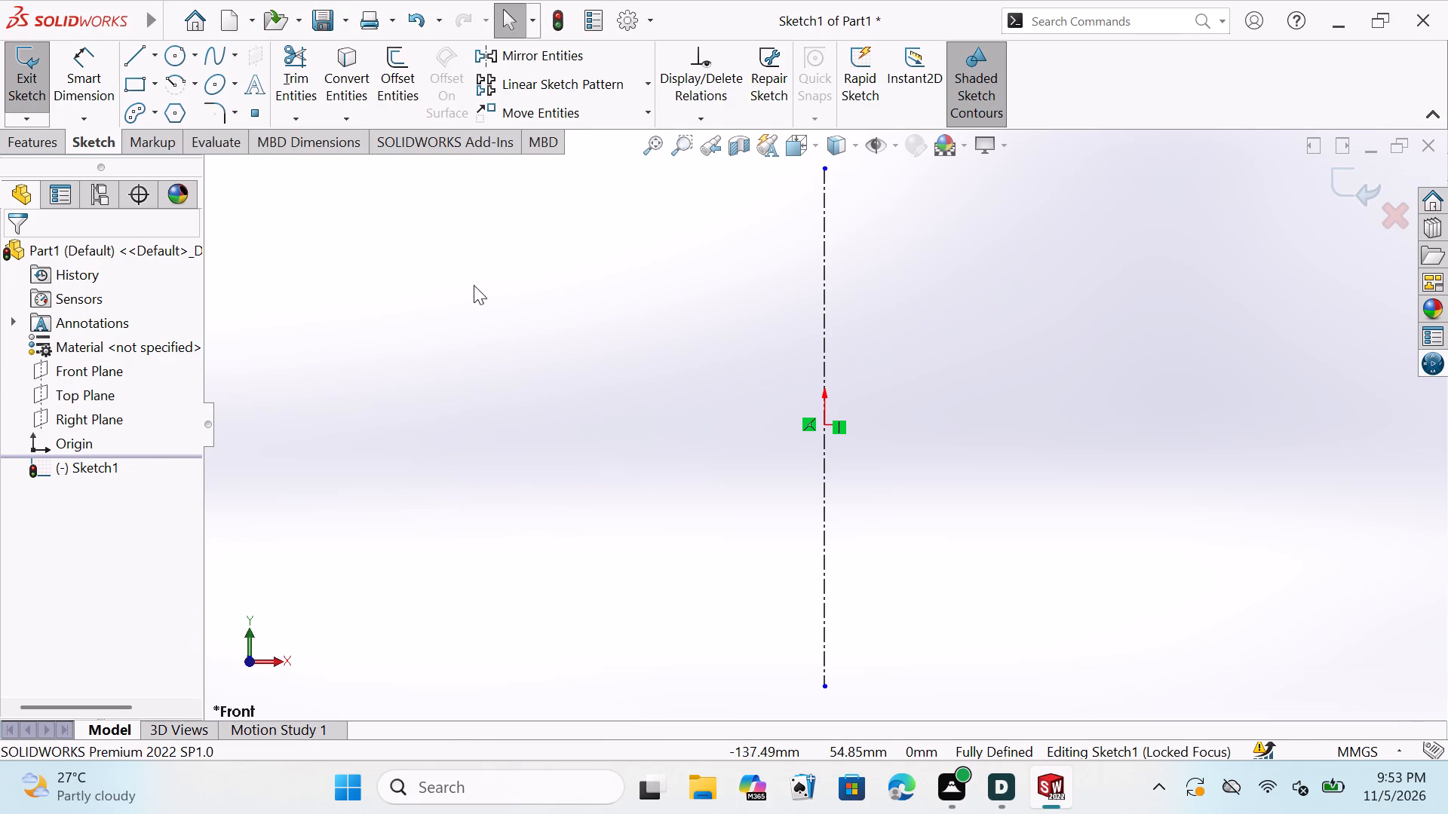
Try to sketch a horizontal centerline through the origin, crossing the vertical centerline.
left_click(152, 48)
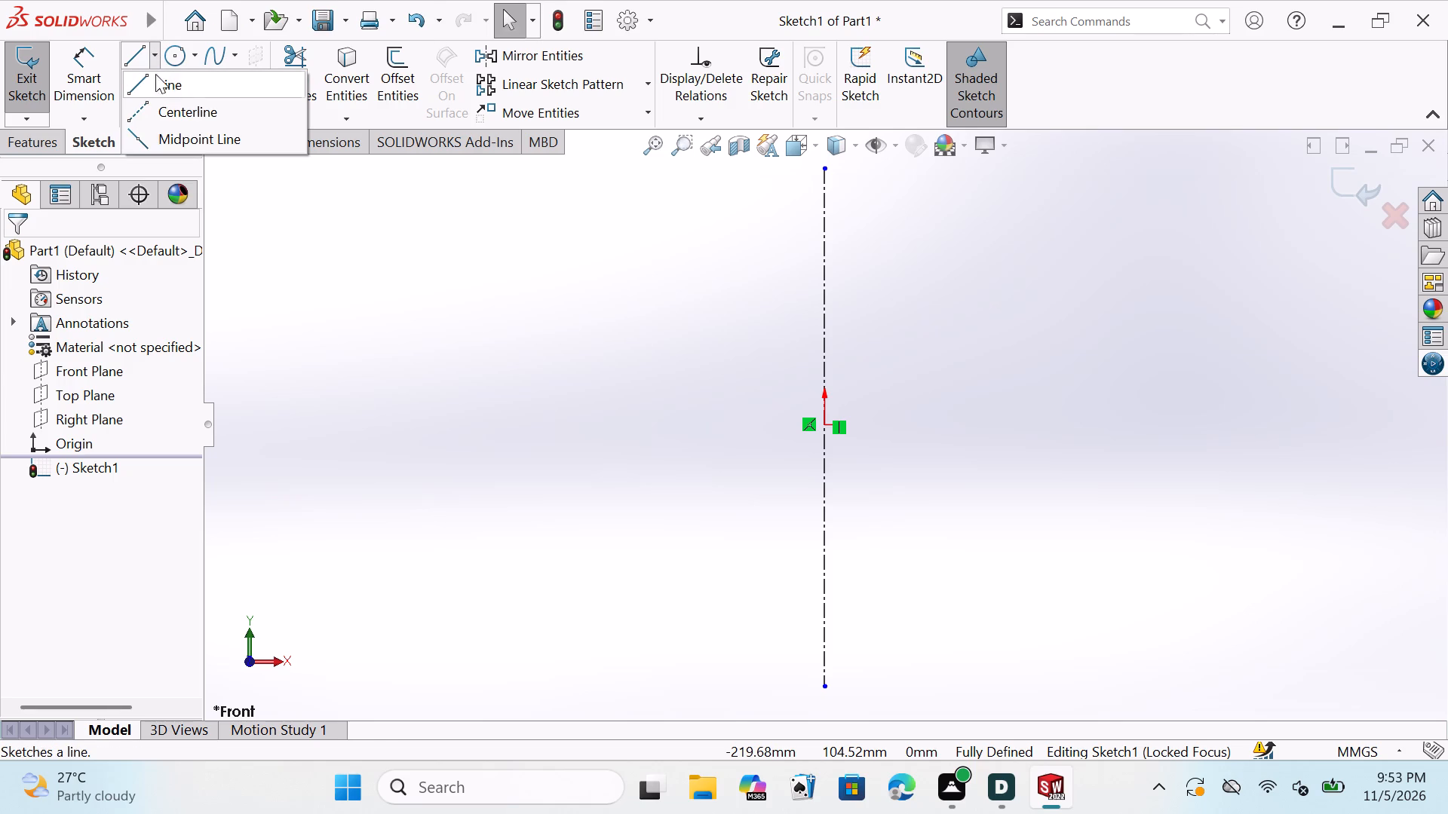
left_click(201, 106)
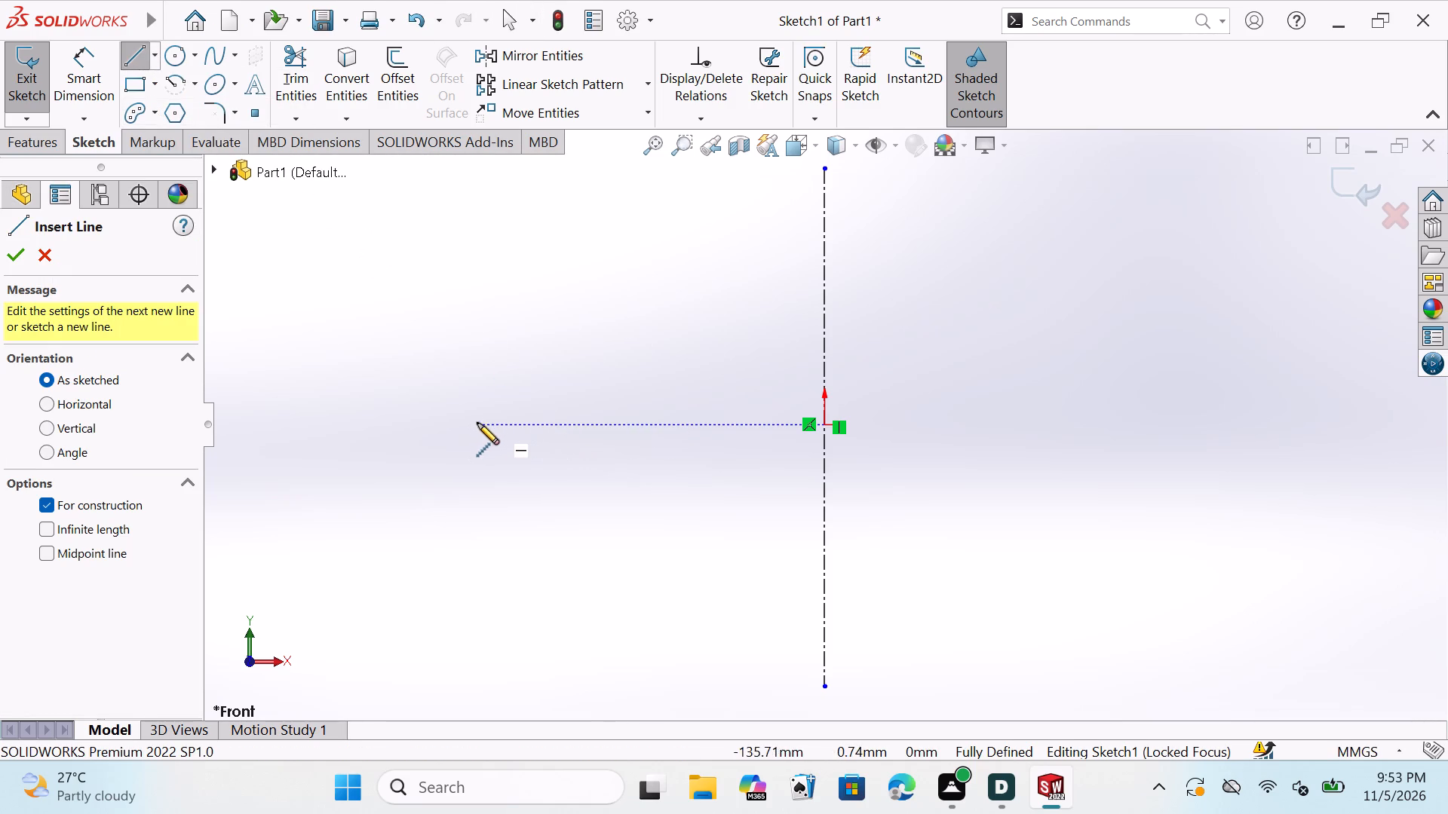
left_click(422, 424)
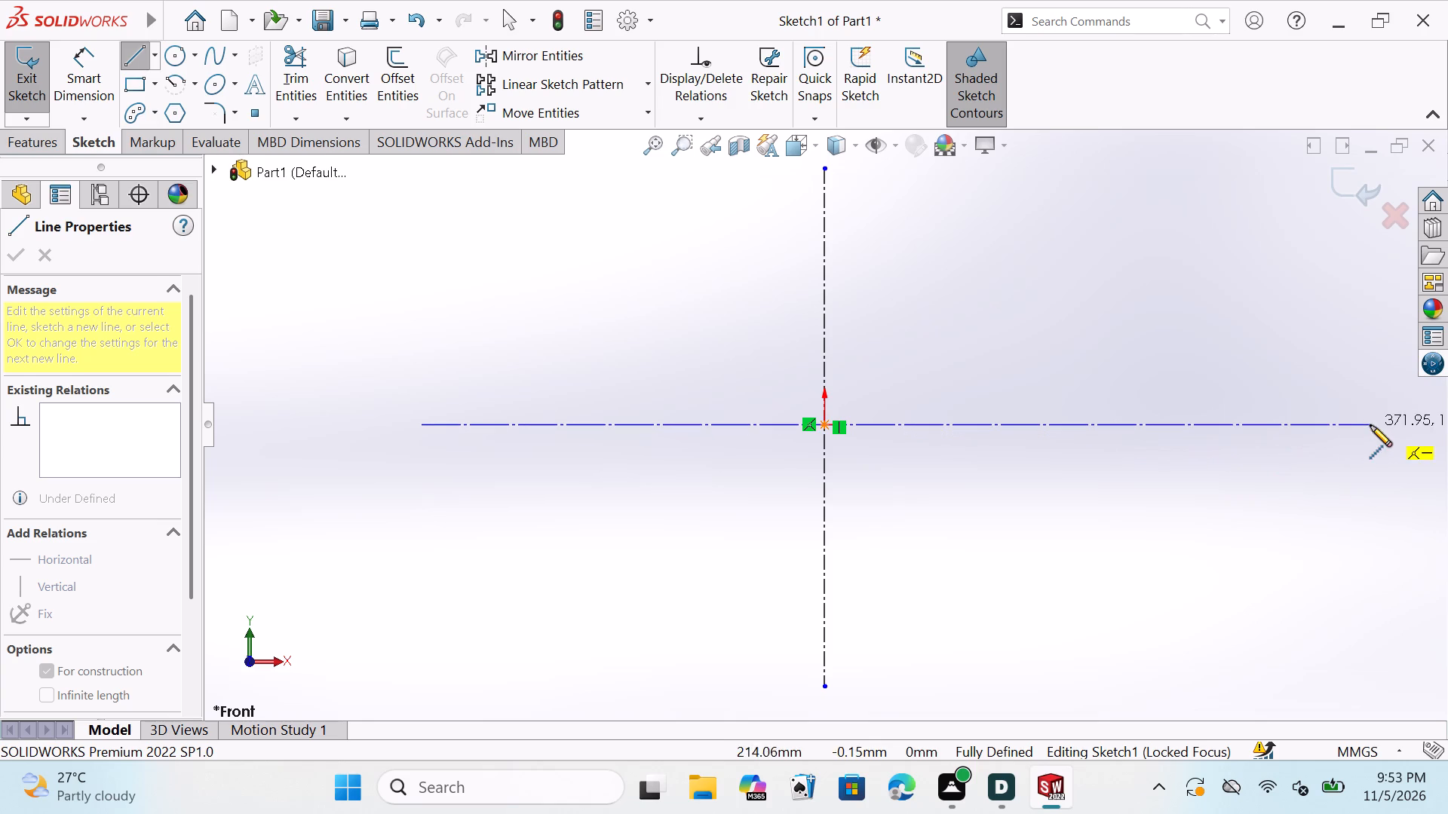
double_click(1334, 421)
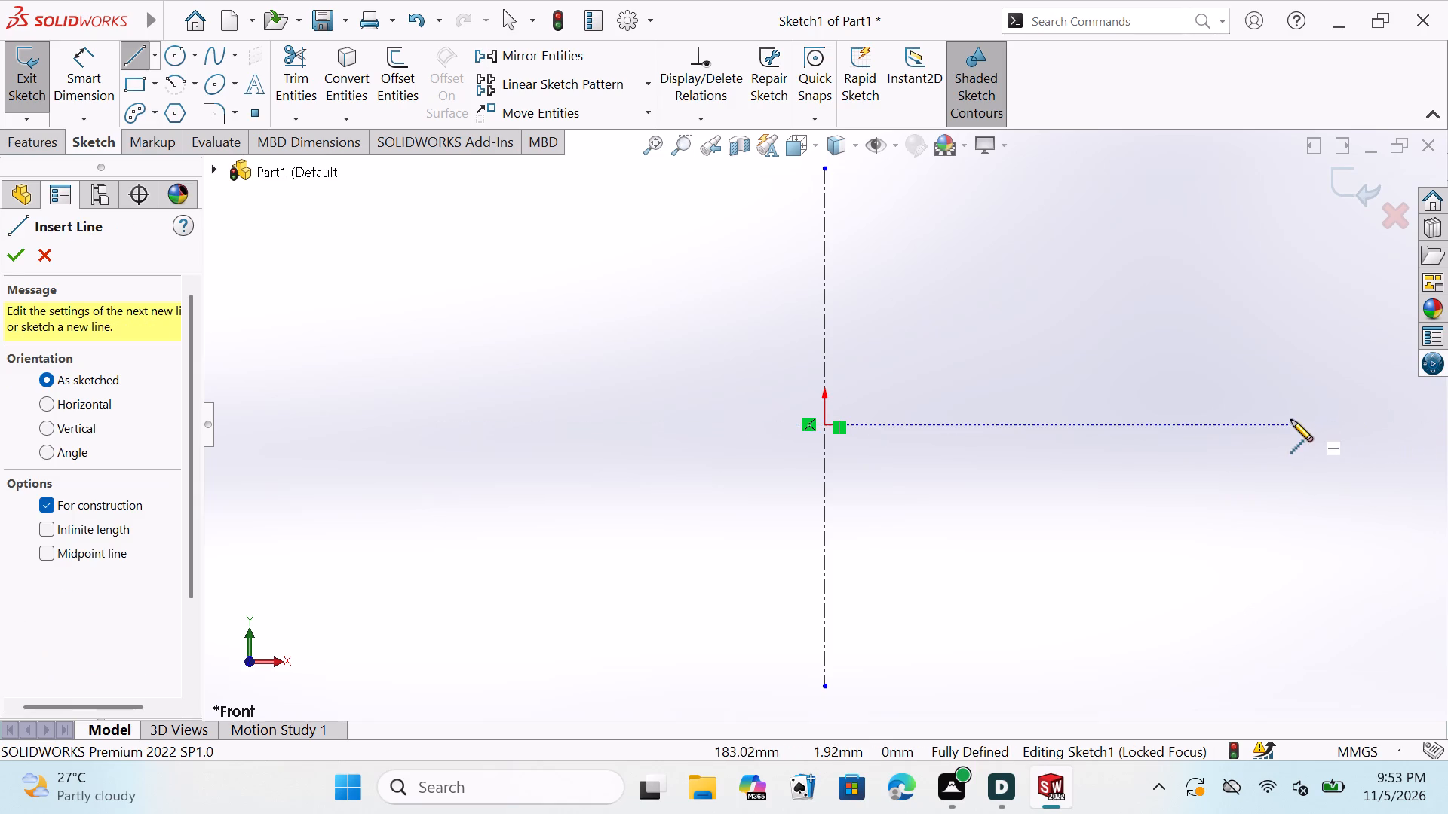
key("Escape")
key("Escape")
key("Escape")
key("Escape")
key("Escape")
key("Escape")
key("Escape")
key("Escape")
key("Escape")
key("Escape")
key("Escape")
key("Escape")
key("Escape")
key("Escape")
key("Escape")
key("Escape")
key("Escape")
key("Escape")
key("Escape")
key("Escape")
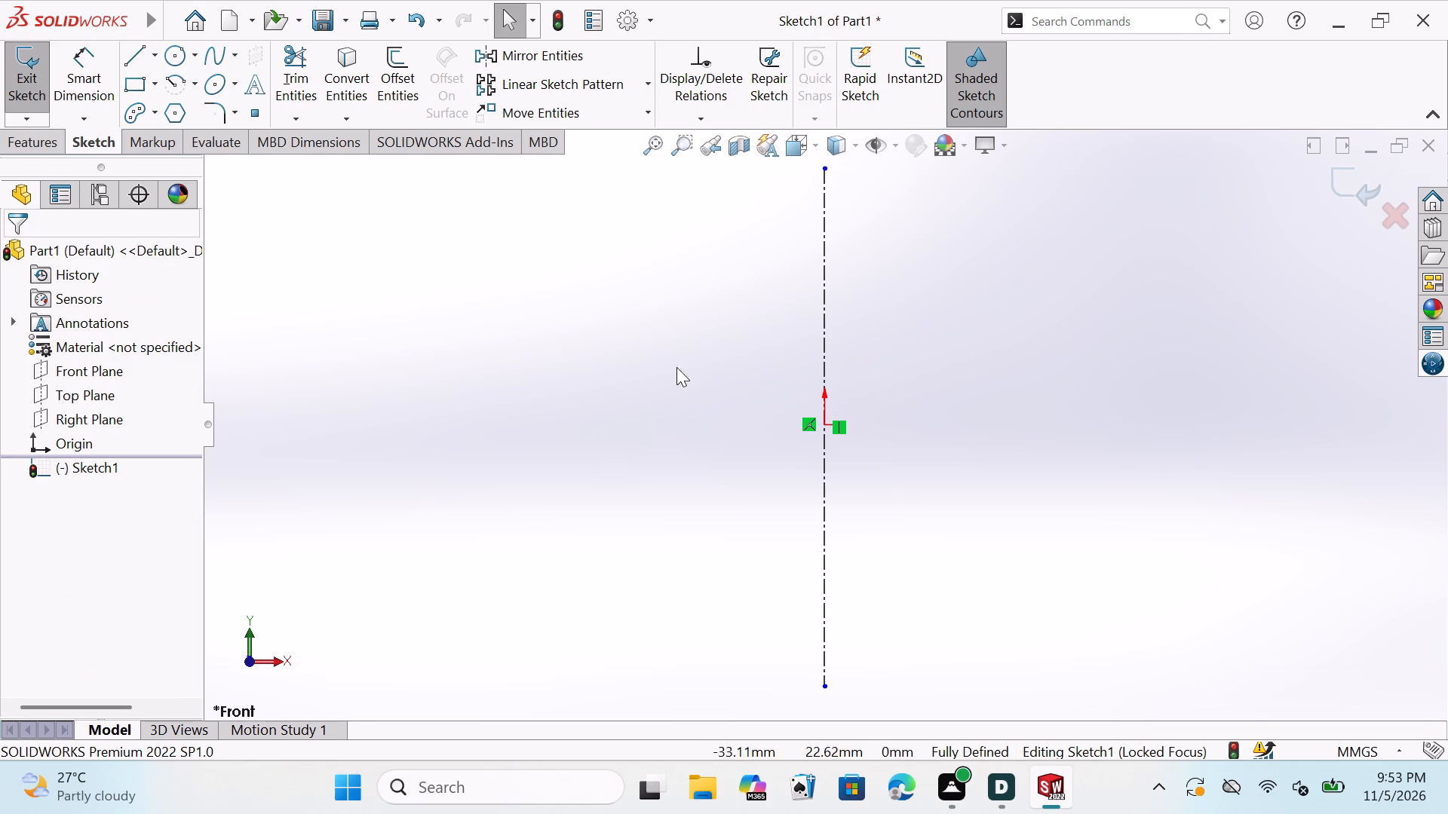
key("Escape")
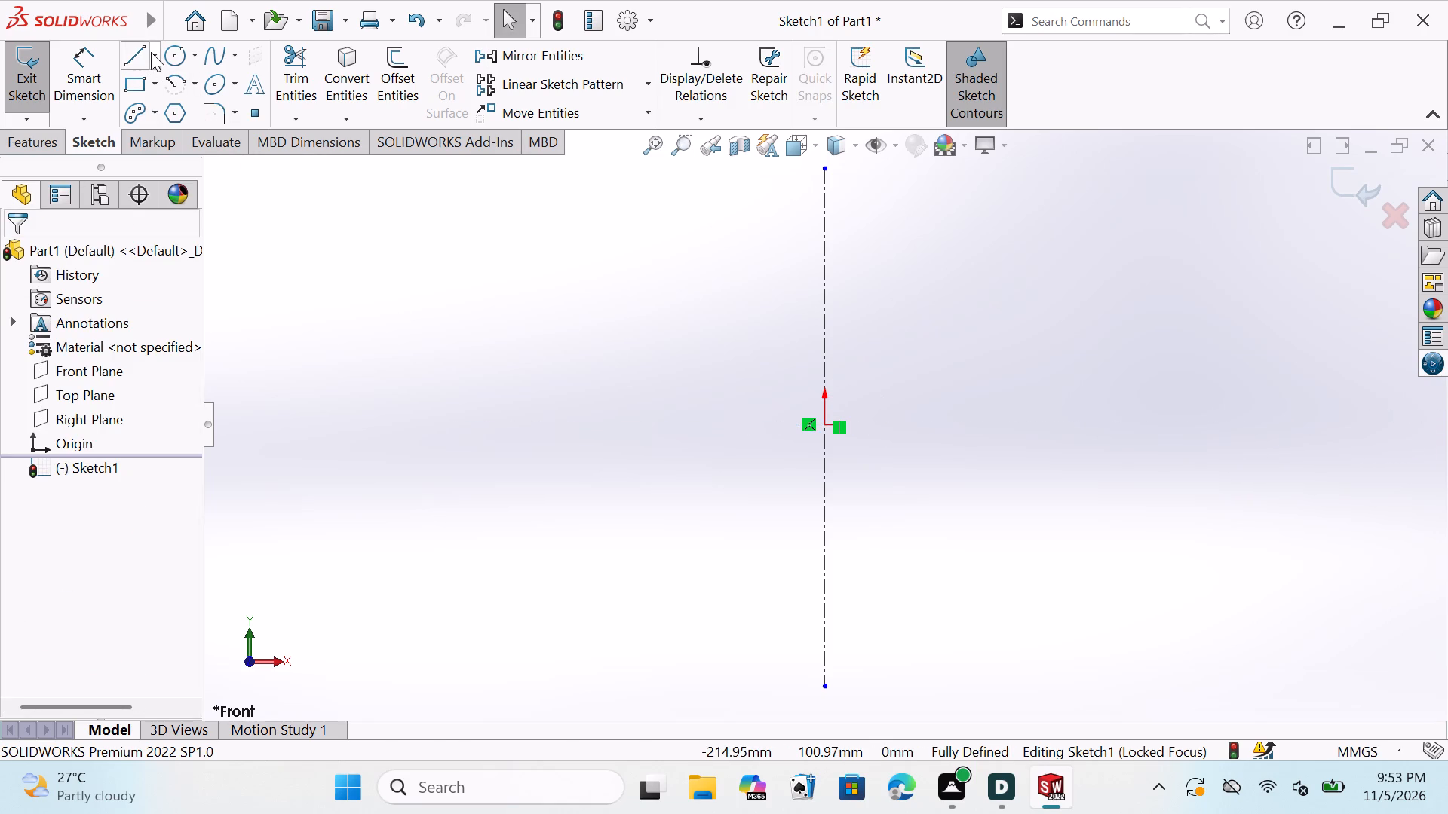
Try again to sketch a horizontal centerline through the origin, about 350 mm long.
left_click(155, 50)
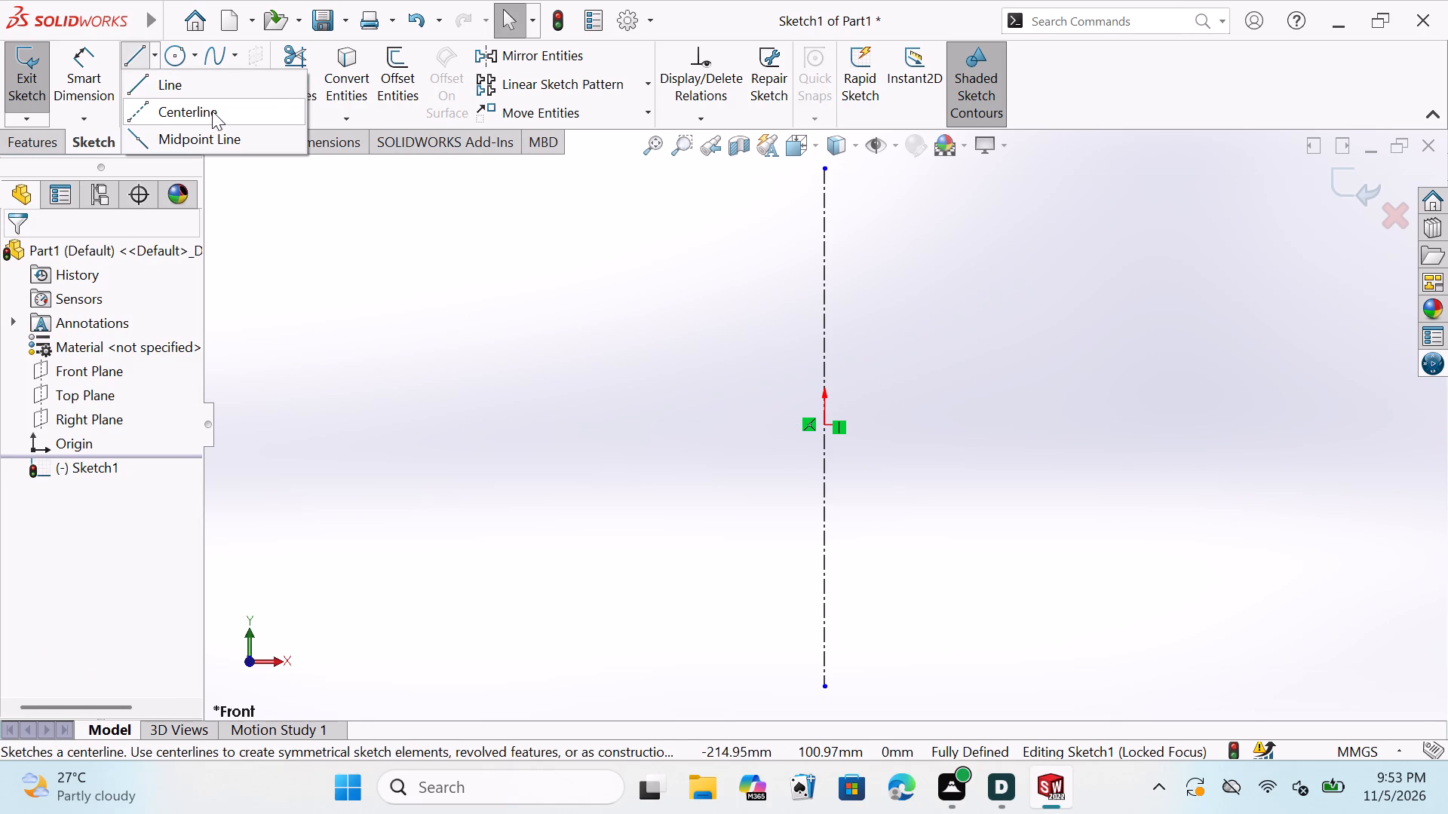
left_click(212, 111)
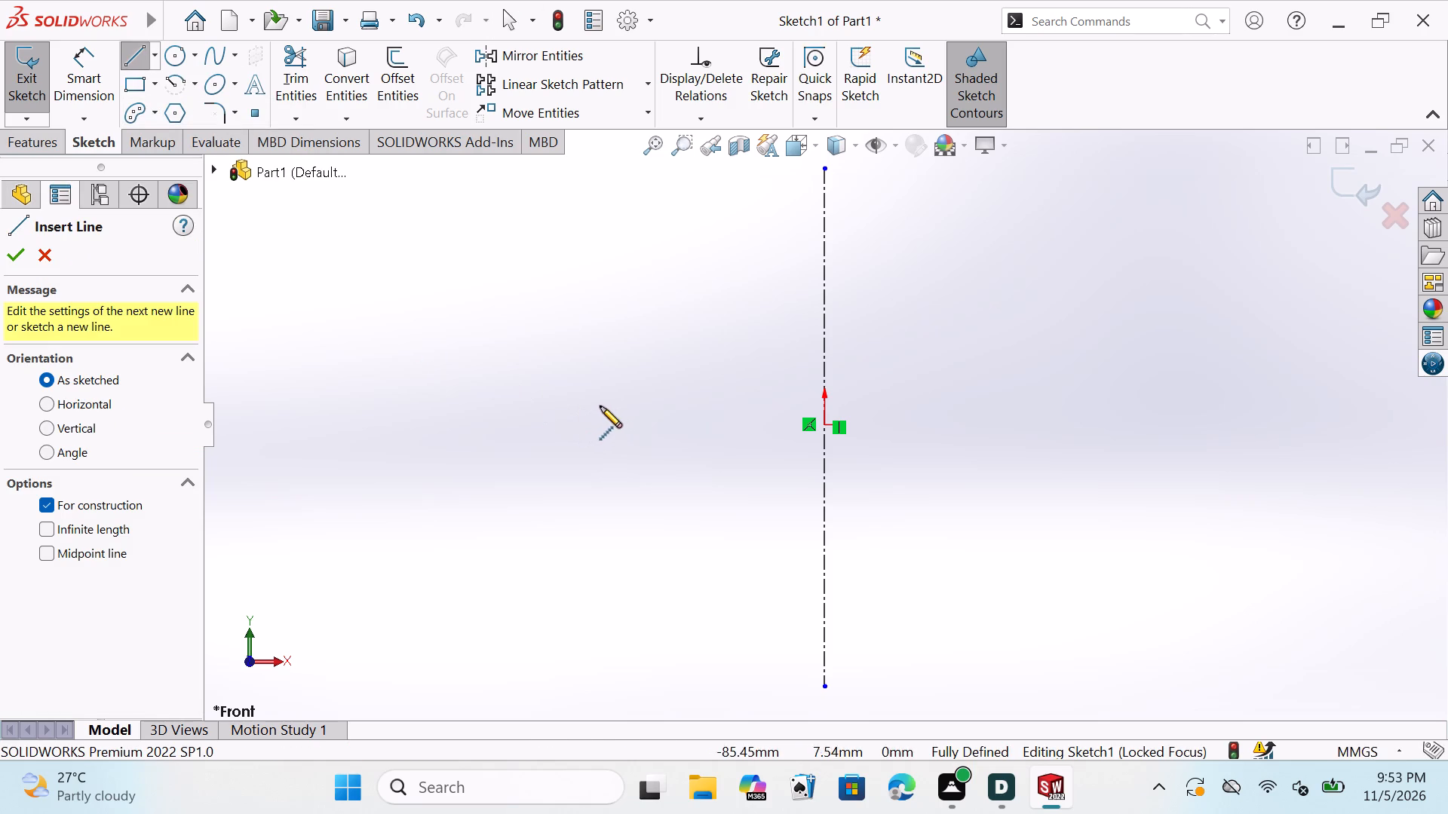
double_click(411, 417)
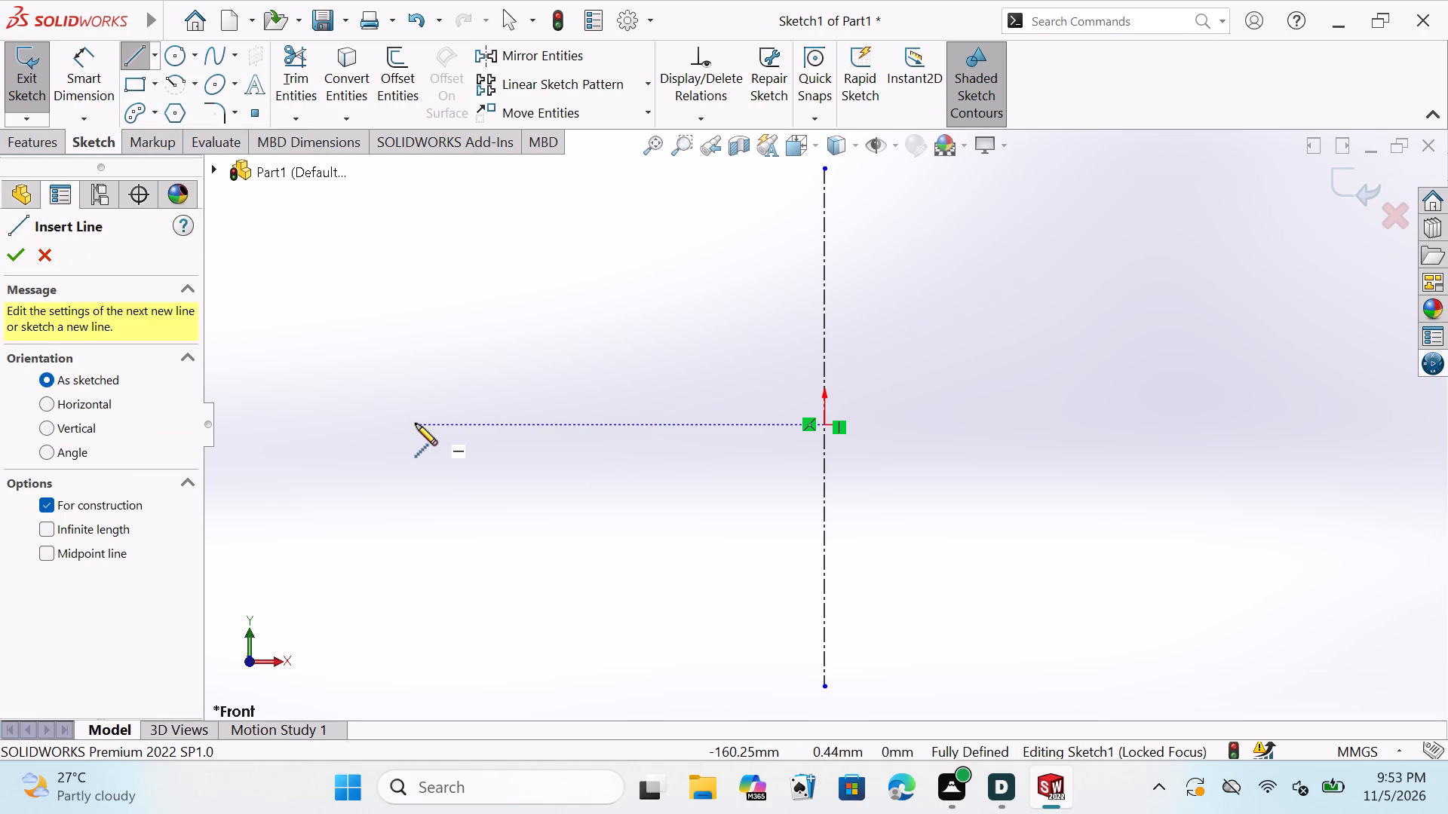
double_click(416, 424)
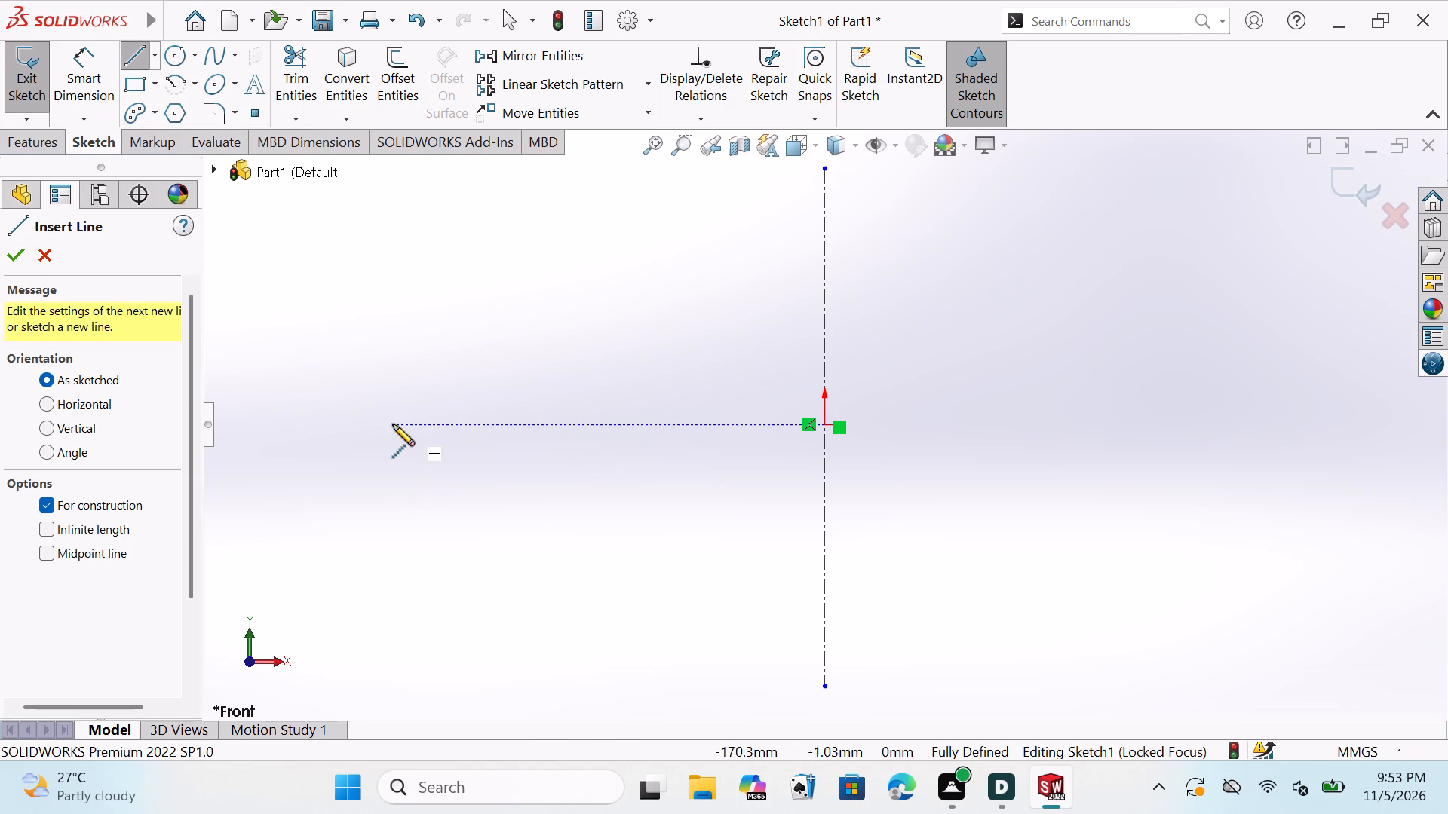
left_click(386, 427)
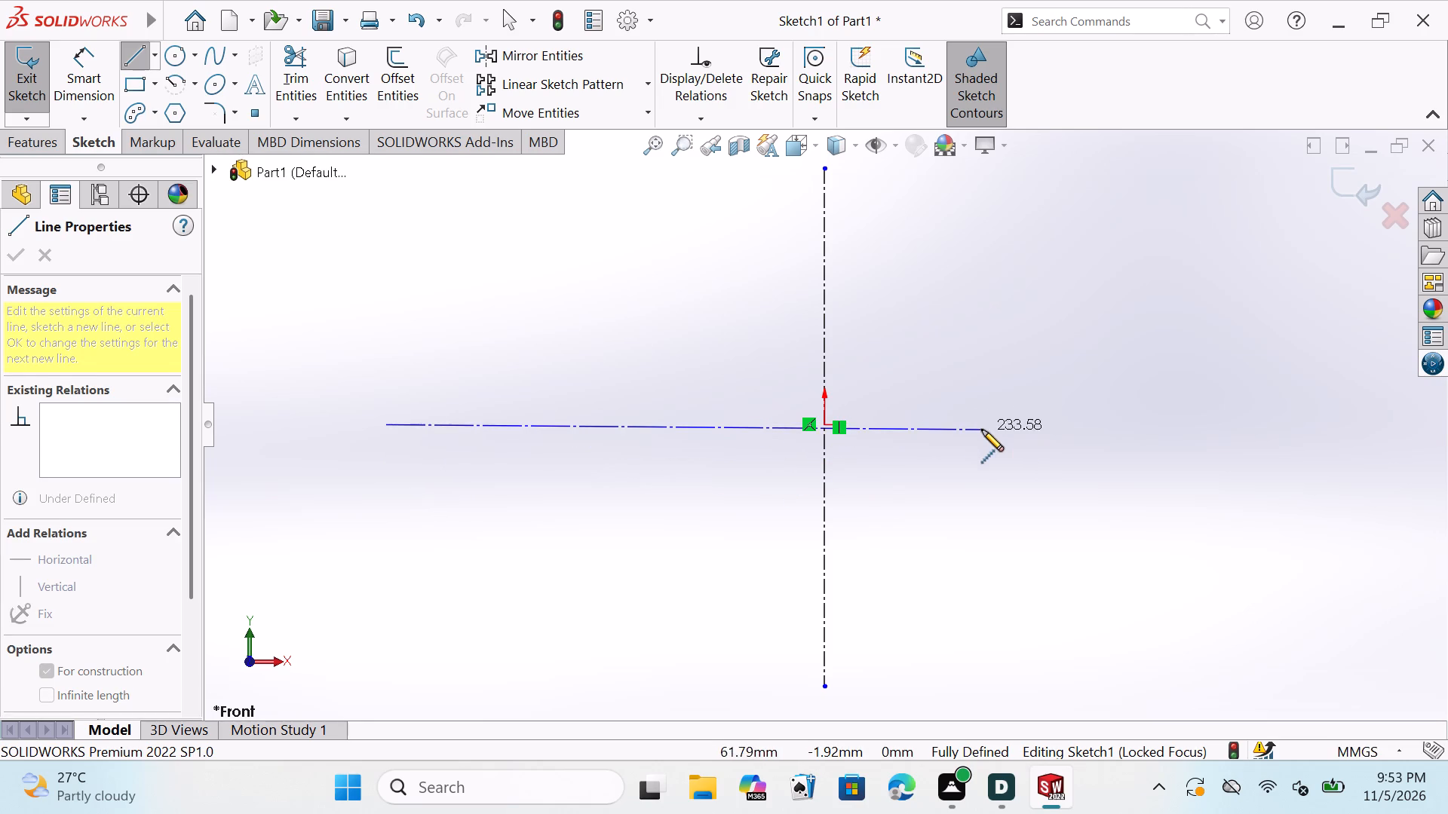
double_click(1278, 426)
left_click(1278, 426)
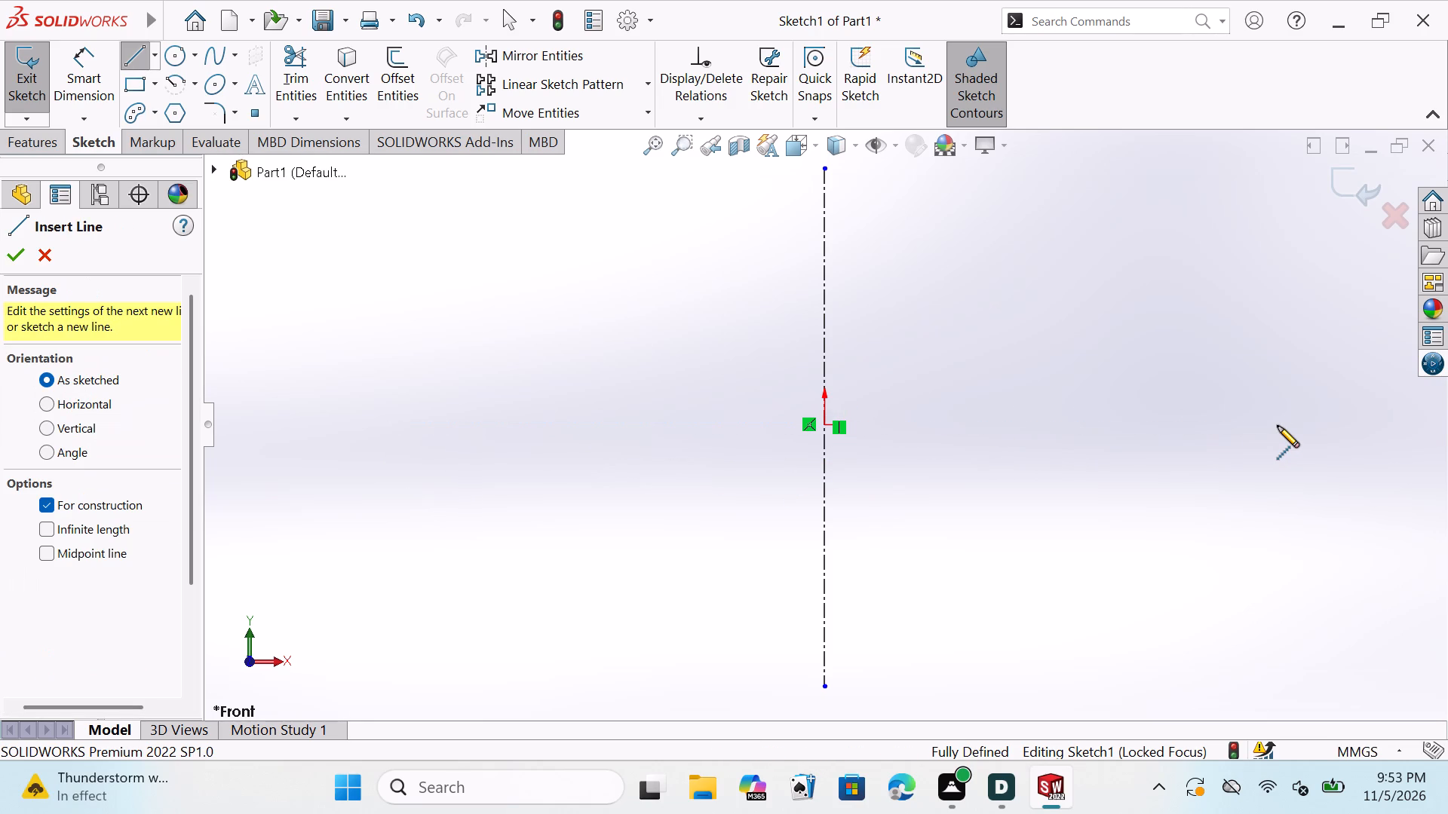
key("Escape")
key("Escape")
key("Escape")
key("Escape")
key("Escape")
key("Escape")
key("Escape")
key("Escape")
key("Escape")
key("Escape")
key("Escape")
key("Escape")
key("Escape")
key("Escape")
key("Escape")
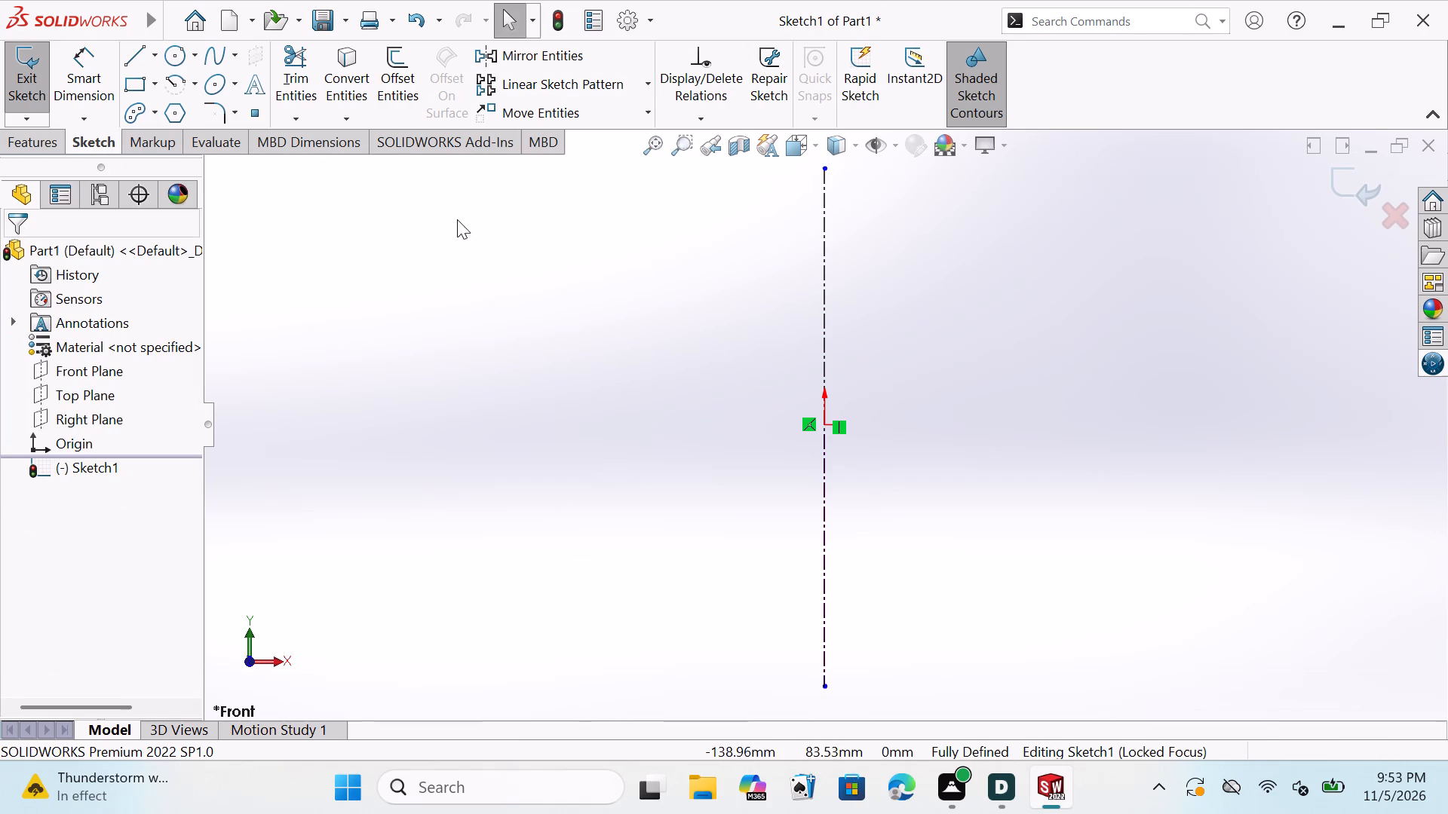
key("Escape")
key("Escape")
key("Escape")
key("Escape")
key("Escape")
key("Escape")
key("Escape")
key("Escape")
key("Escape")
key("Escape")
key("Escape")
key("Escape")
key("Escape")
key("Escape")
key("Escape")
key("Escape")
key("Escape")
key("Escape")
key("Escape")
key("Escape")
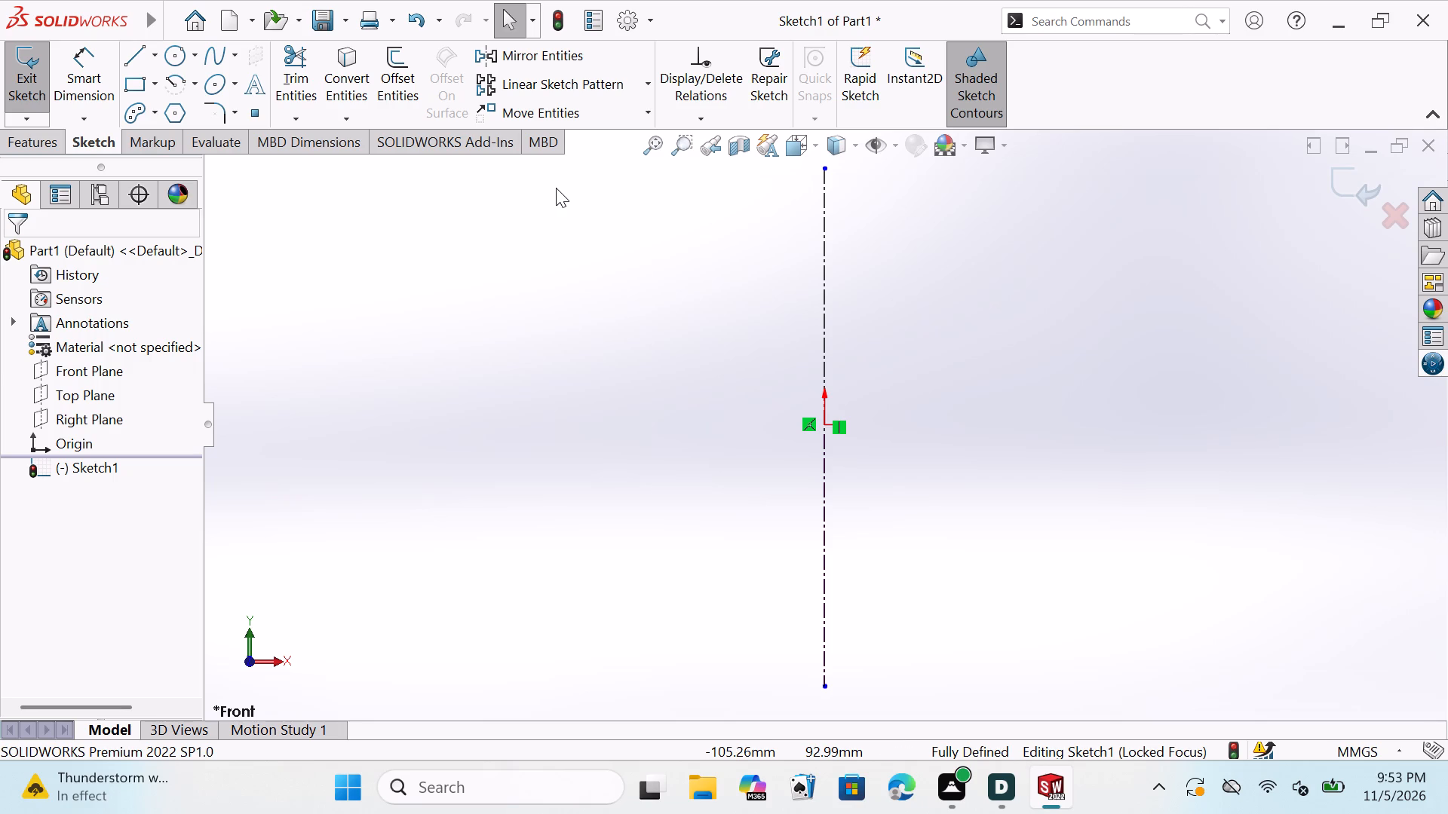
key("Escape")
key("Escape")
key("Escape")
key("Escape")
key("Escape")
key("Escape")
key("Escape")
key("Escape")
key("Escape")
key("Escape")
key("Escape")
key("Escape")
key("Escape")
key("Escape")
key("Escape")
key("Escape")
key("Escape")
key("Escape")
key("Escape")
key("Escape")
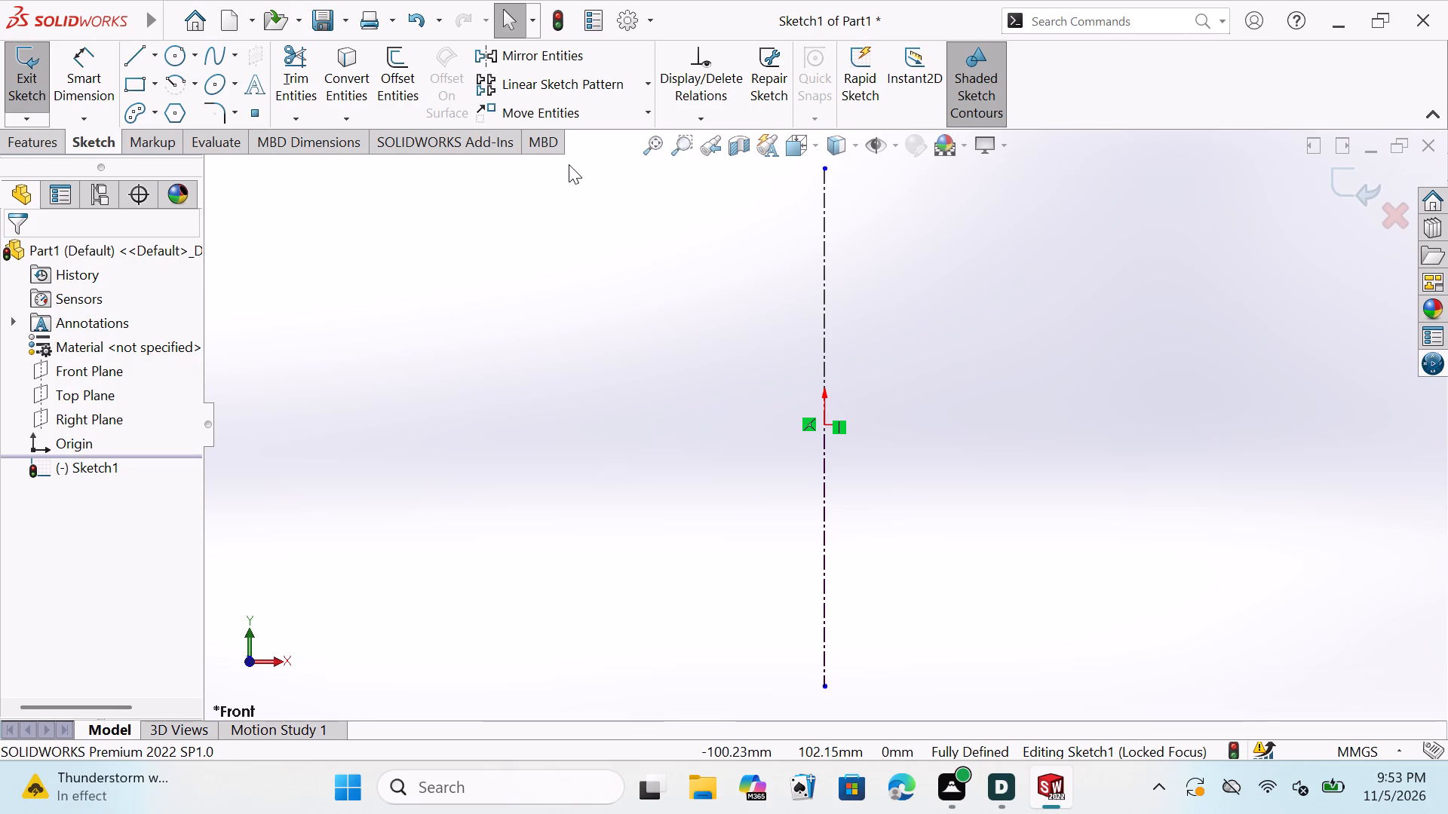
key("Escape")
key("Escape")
Sketch a horizontal centerline about 348 mm long through the origin, crossing the vertical centerline.
left_click(154, 60)
left_click(222, 109)
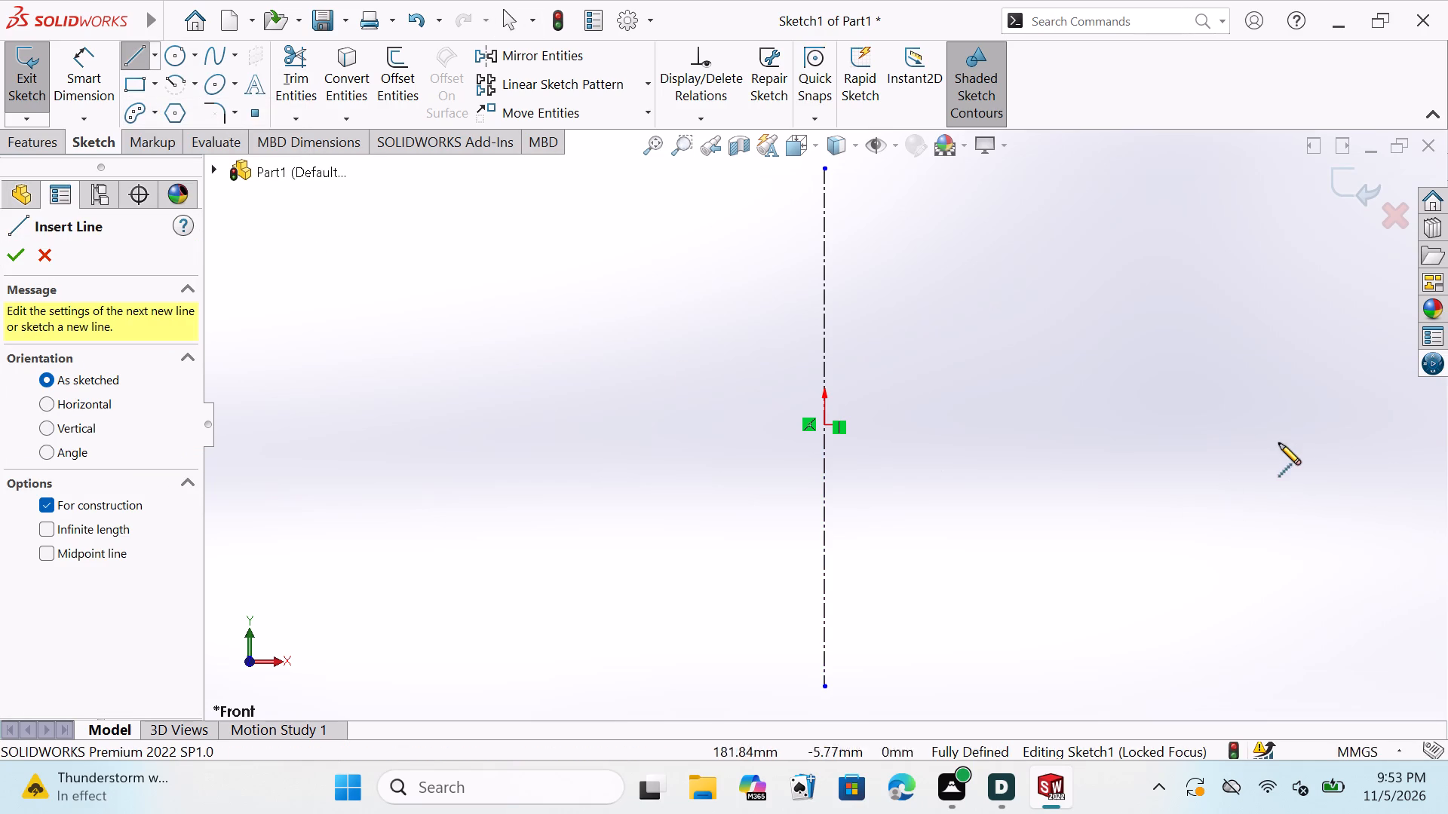
double_click(1183, 427)
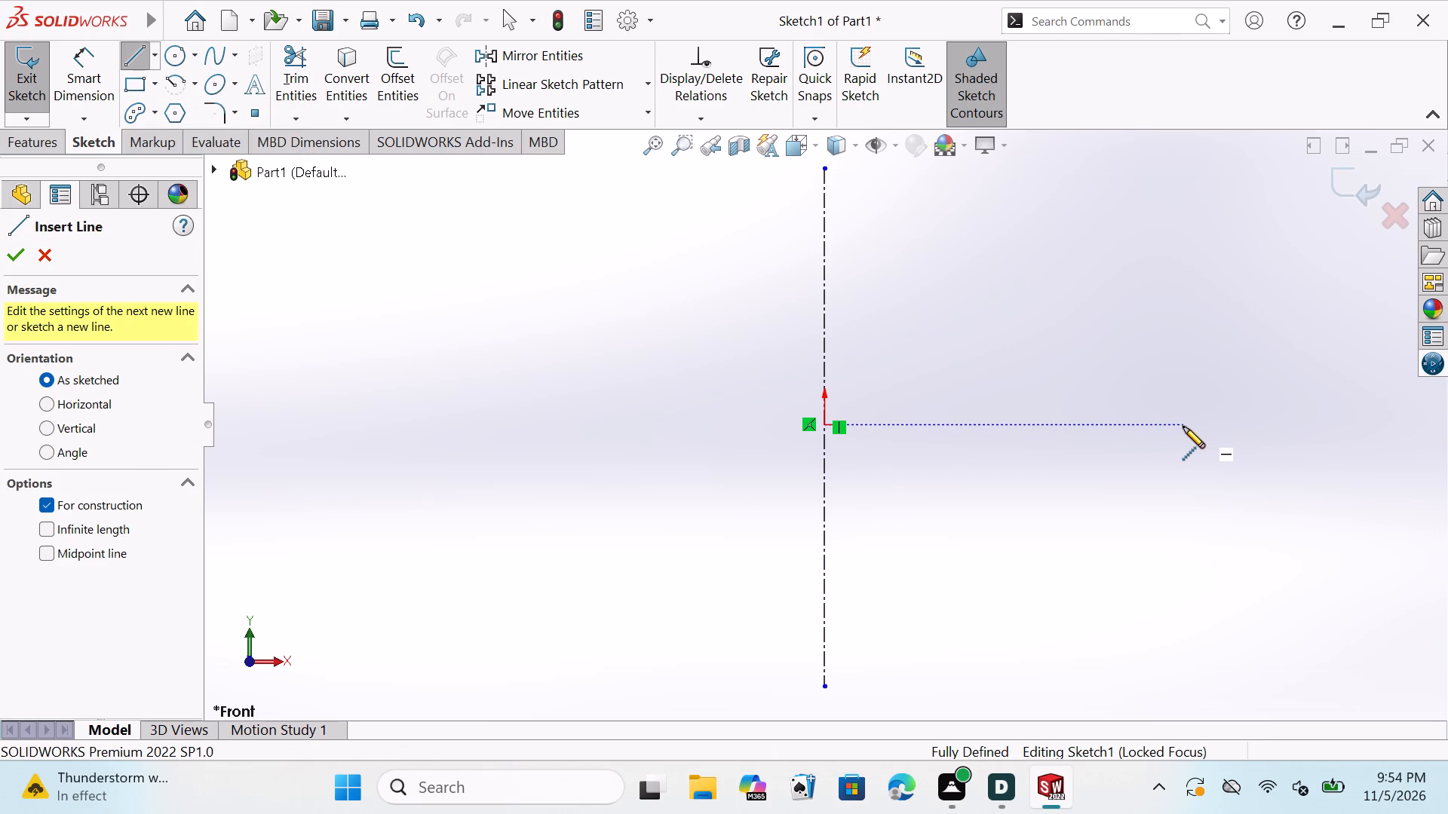
double_click(1184, 425)
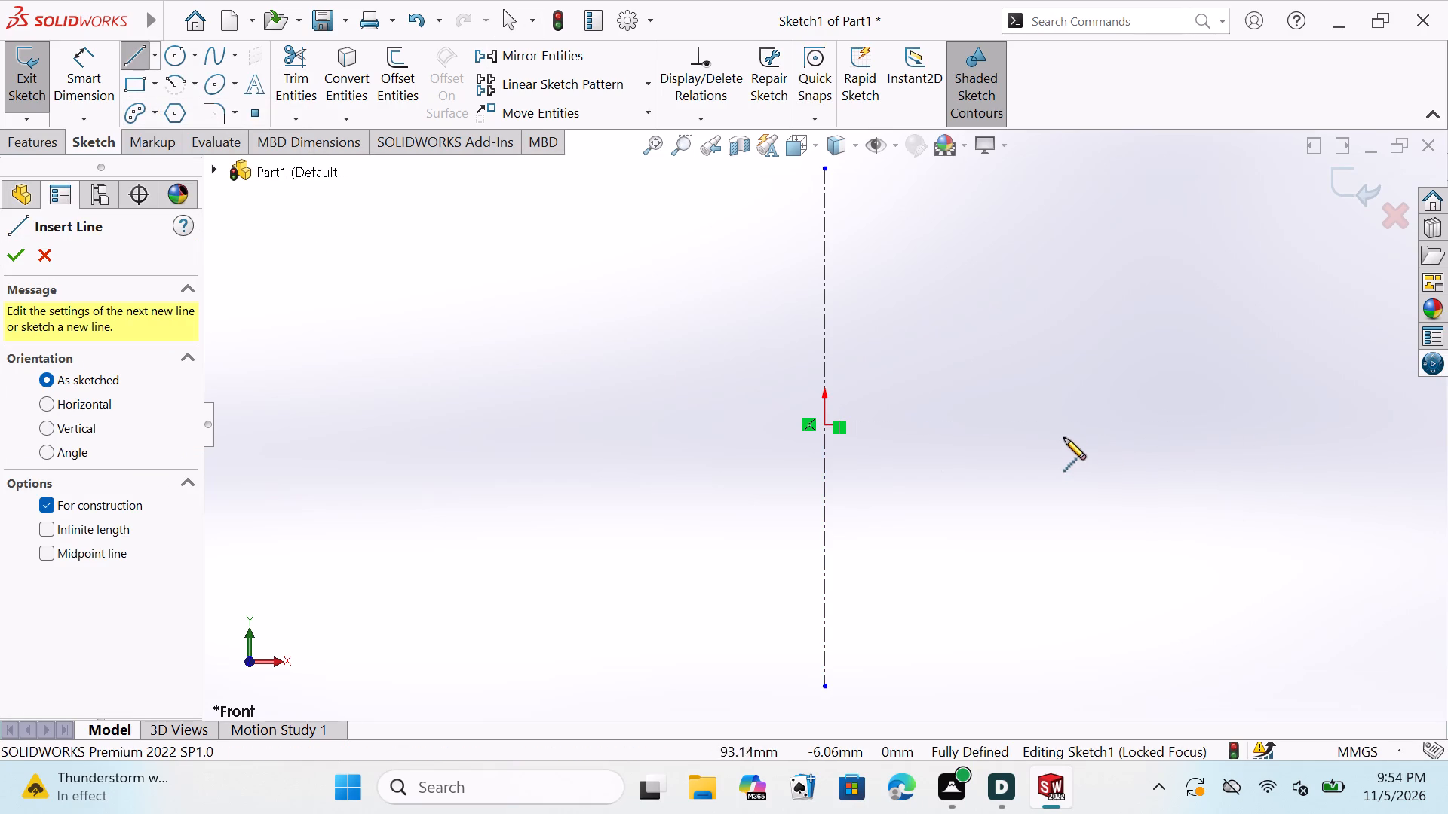
left_click(1274, 426)
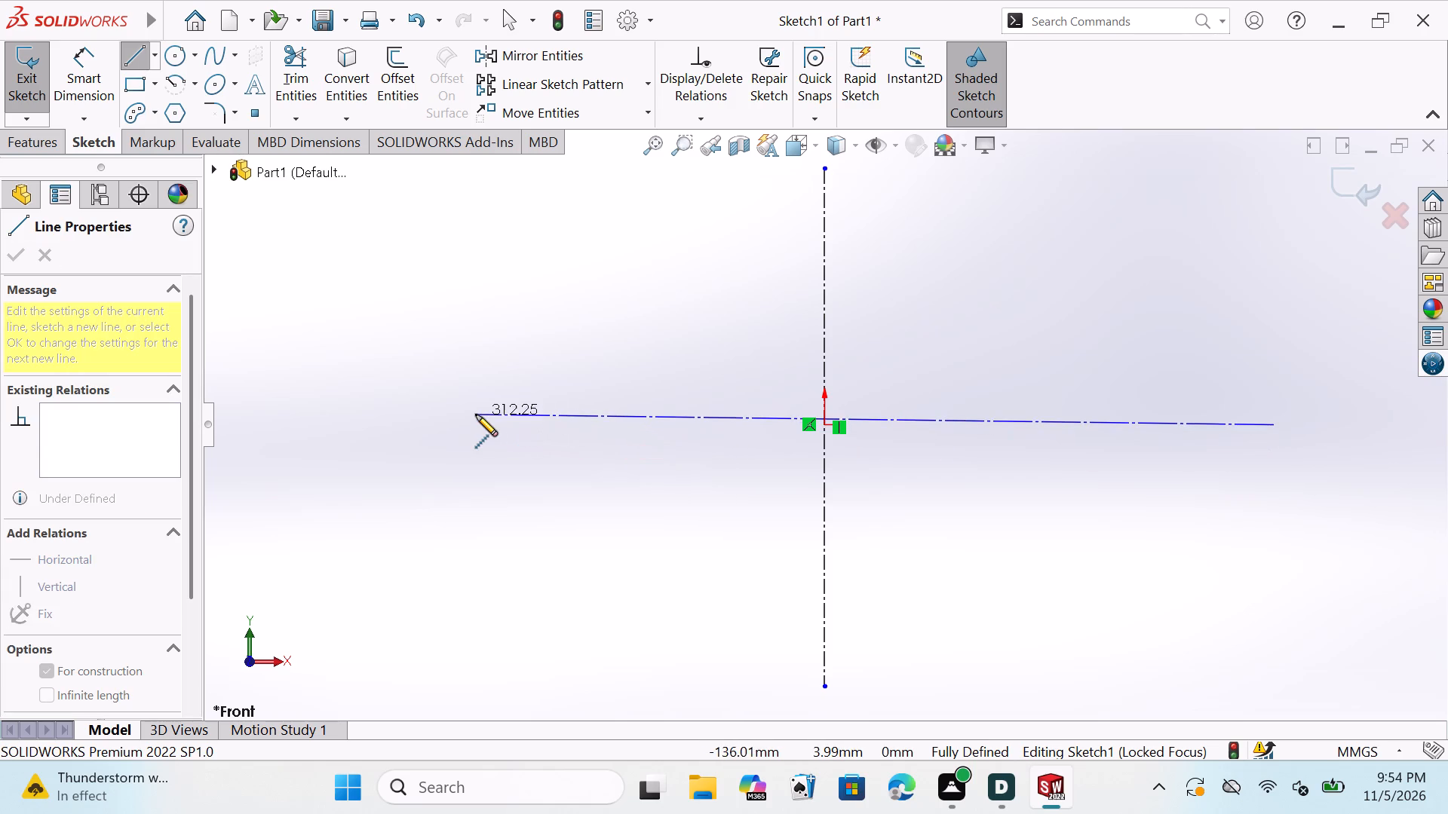
left_click(386, 423)
key("Escape")
key("Escape")
key("Escape")
key("Escape")
key("Escape")
key("Escape")
key("Escape")
key("Escape")
key("Escape")
key("Escape")
key("Escape")
key("Escape")
key("Escape")
key("Escape")
key("Escape")
key("Escape")
key("Escape")
key("Escape")
key("Escape")
key("Escape")
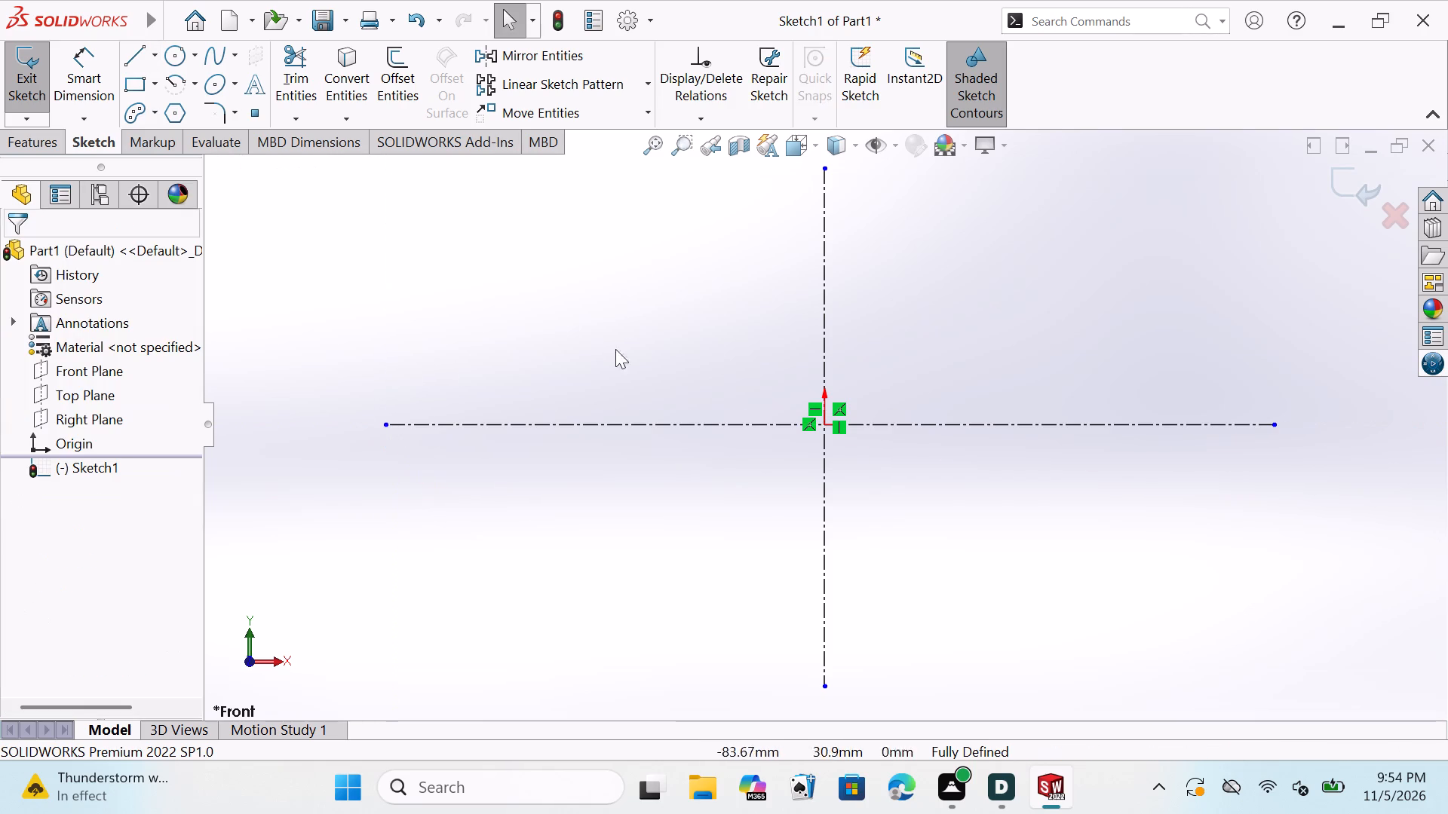
key("Escape")
key("Escape")
key("Escape")
key("Escape")
key("Escape")
key("Escape")
key("Escape")
key("Escape")
key("Escape")
key("Escape")
key("Escape")
key("Escape")
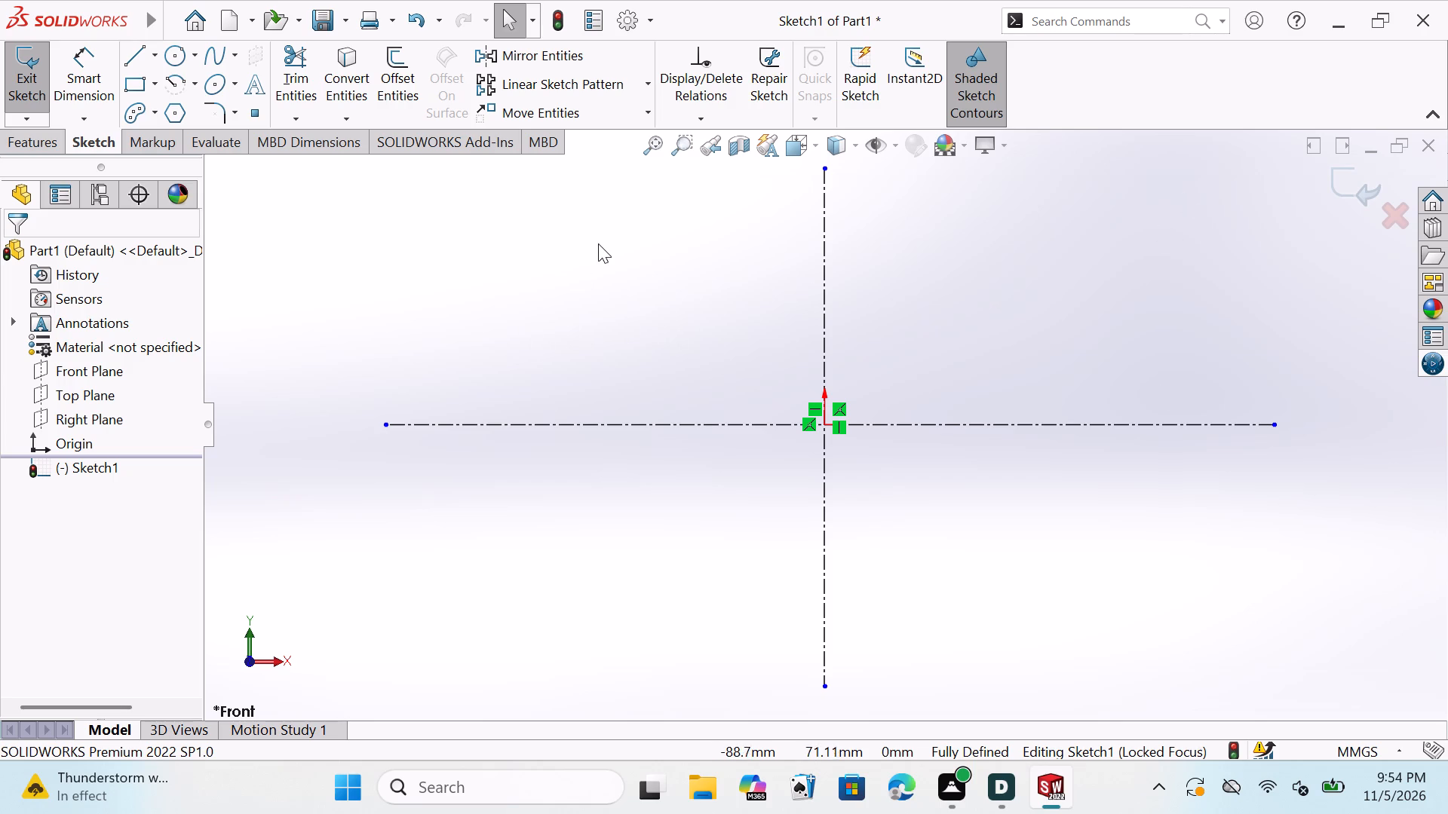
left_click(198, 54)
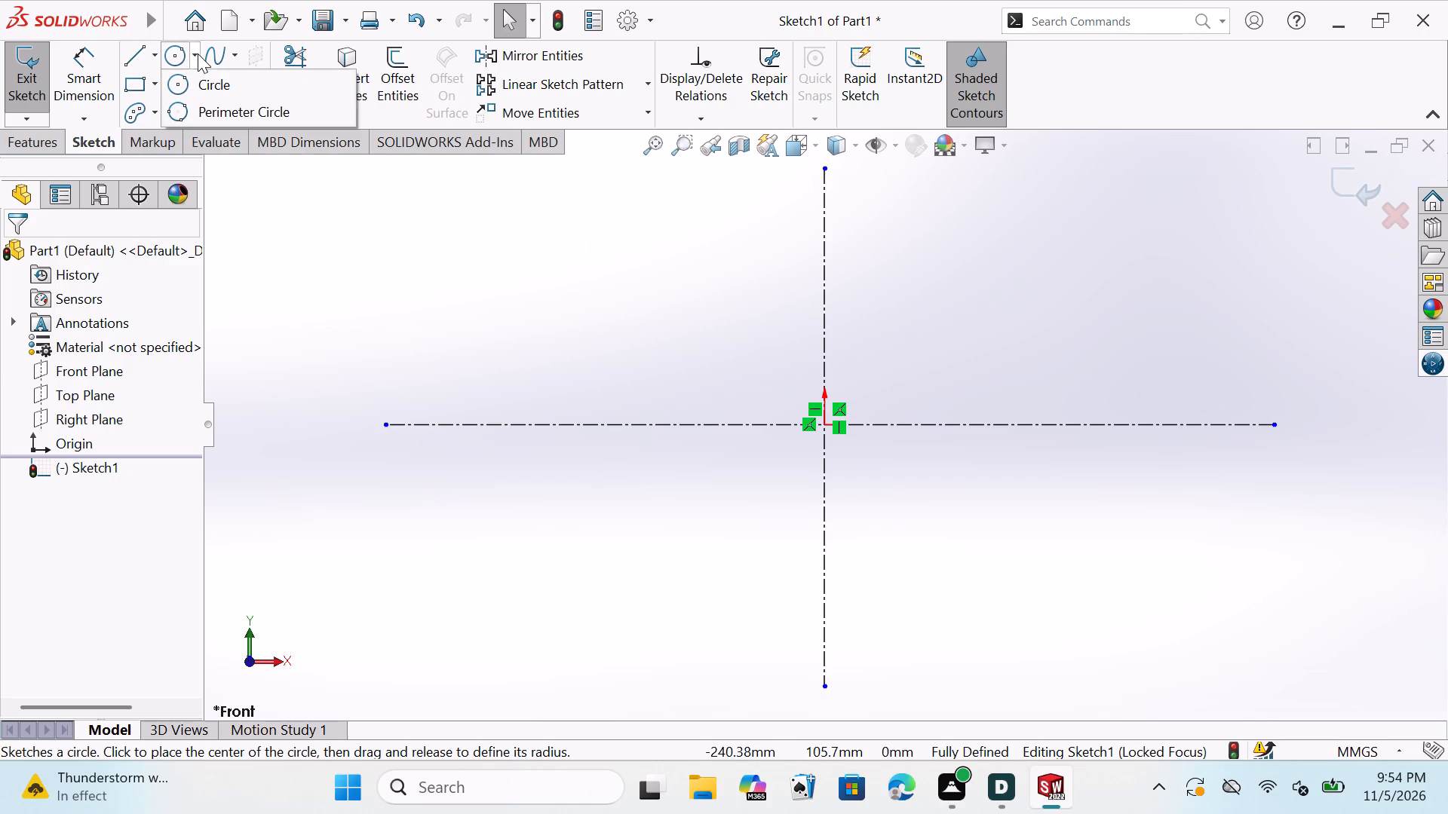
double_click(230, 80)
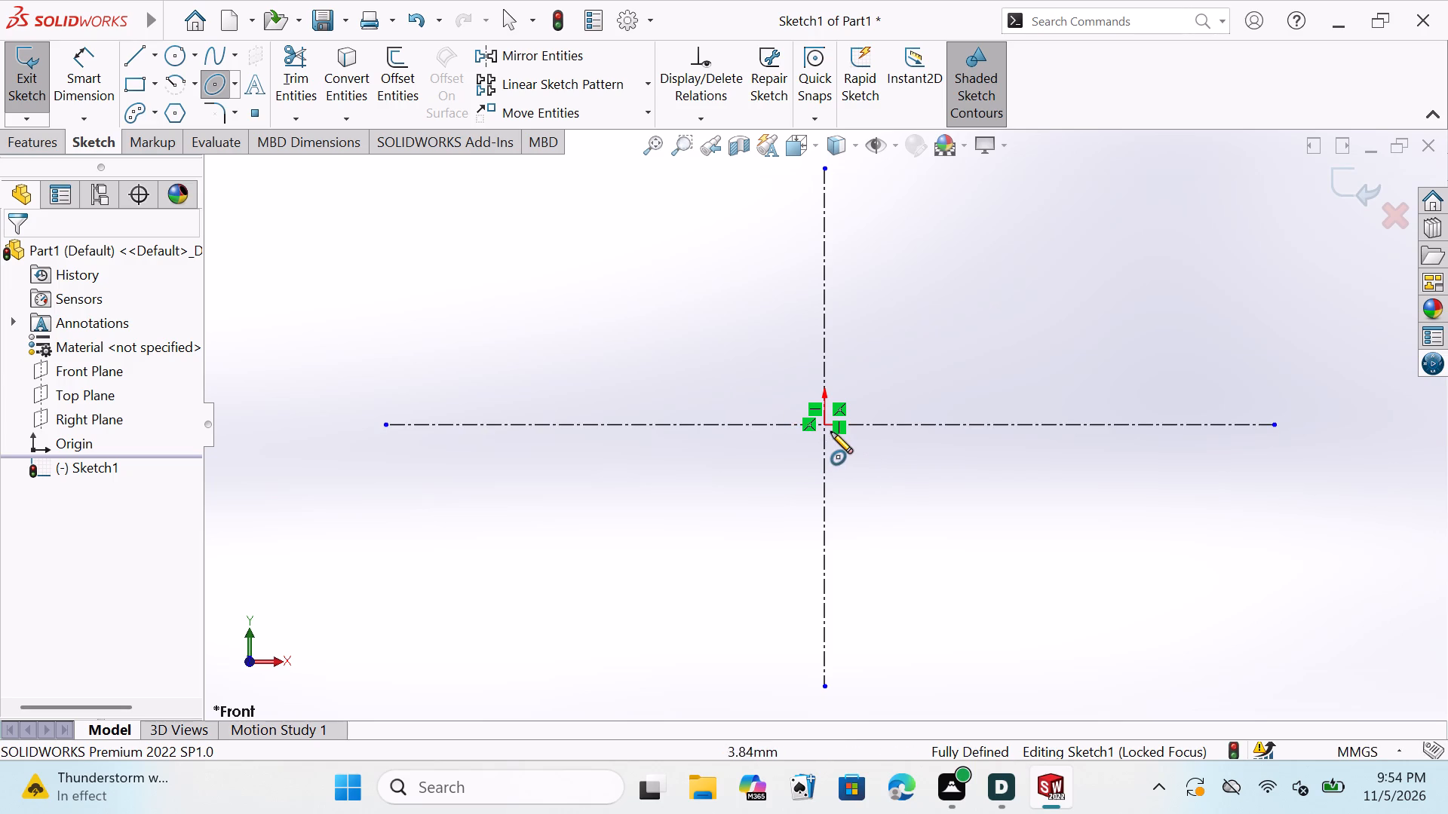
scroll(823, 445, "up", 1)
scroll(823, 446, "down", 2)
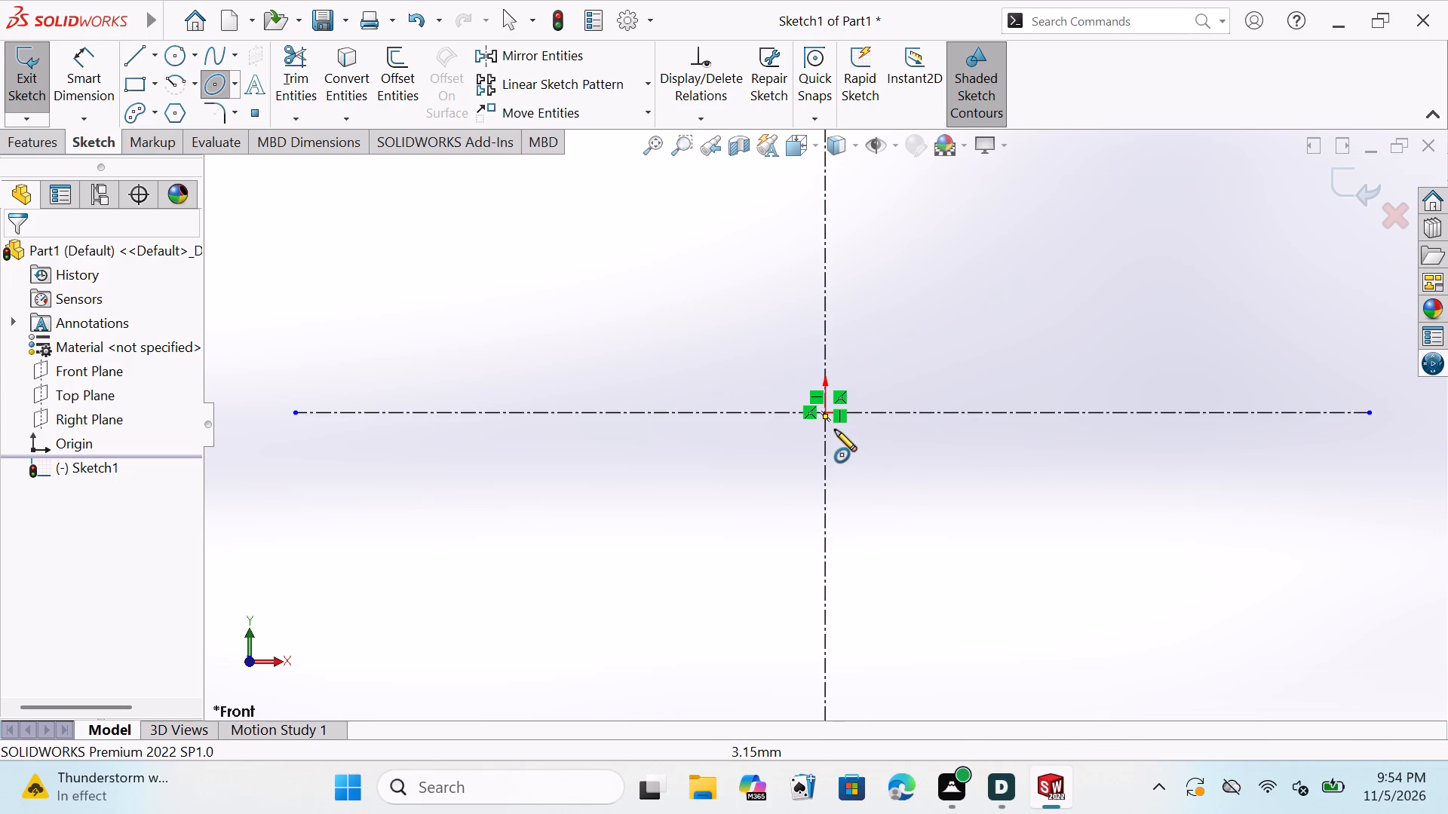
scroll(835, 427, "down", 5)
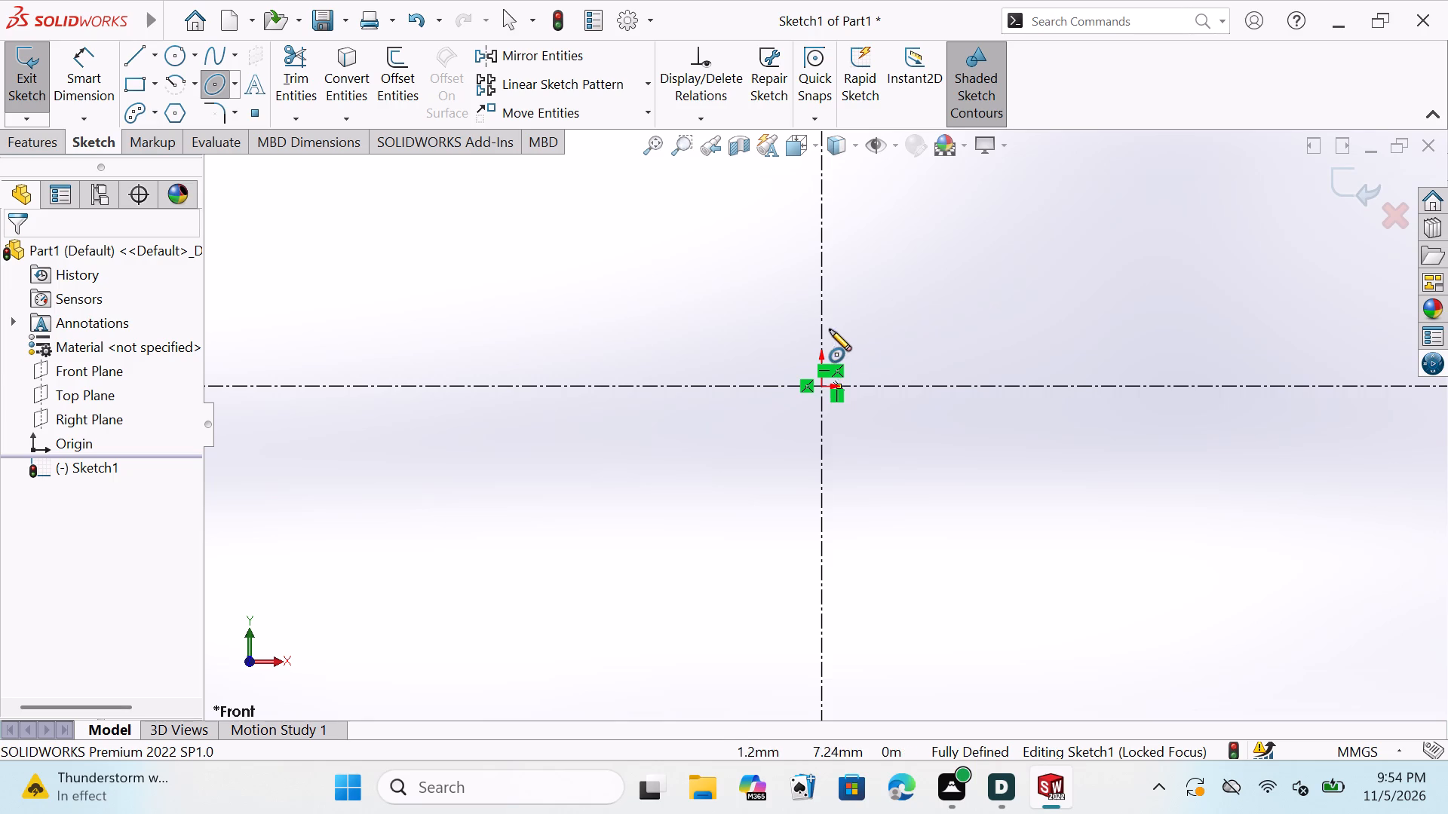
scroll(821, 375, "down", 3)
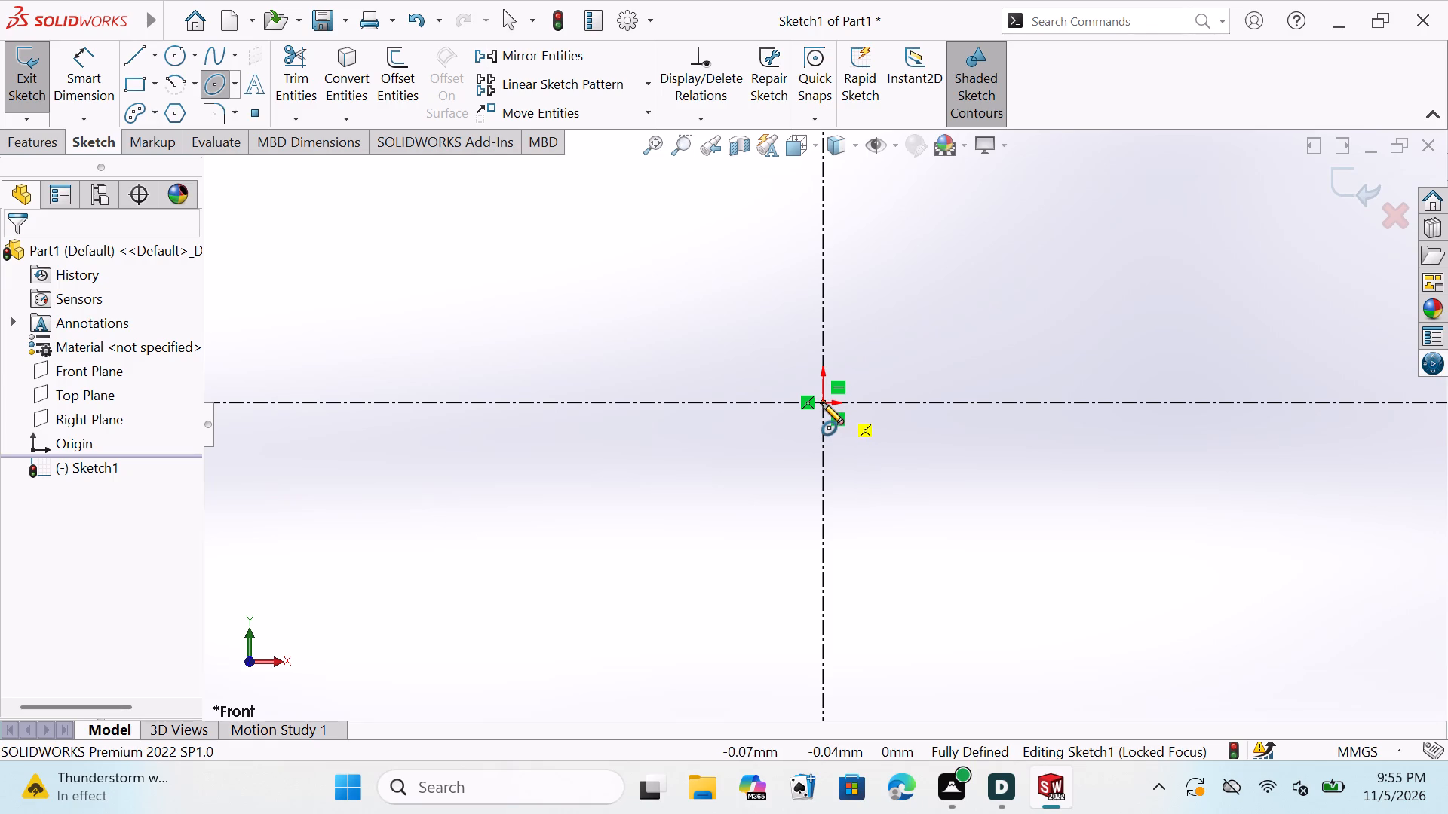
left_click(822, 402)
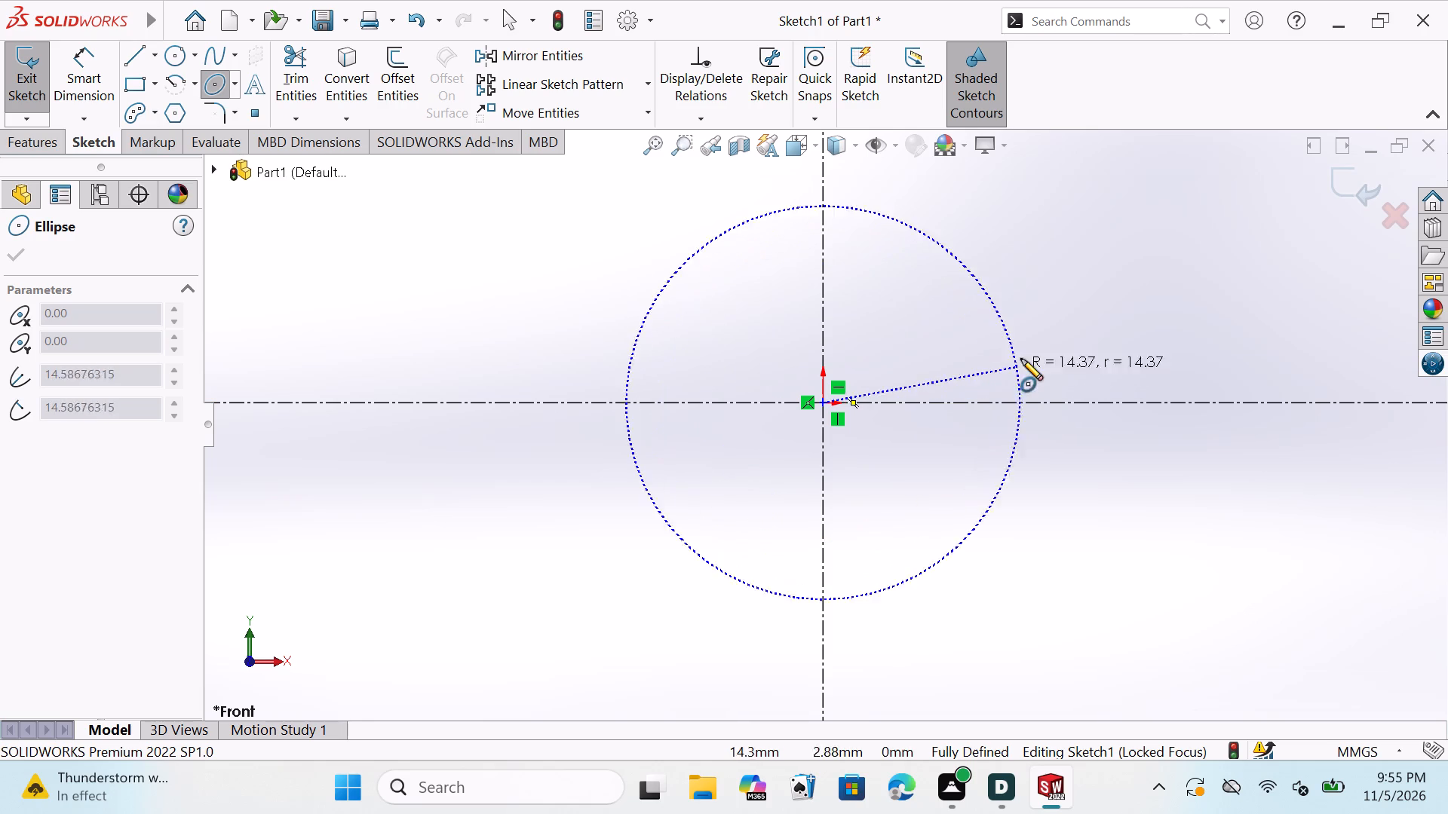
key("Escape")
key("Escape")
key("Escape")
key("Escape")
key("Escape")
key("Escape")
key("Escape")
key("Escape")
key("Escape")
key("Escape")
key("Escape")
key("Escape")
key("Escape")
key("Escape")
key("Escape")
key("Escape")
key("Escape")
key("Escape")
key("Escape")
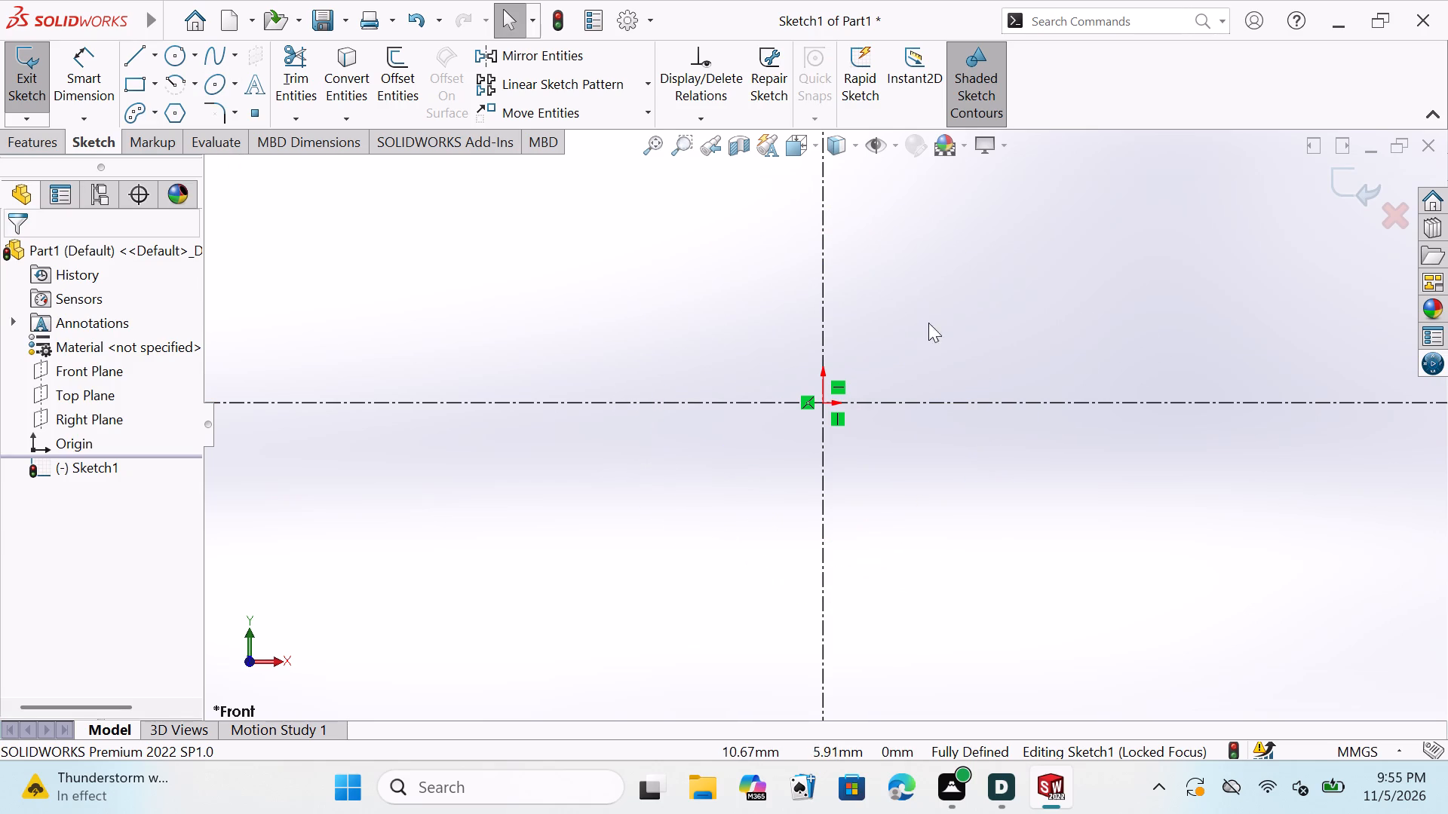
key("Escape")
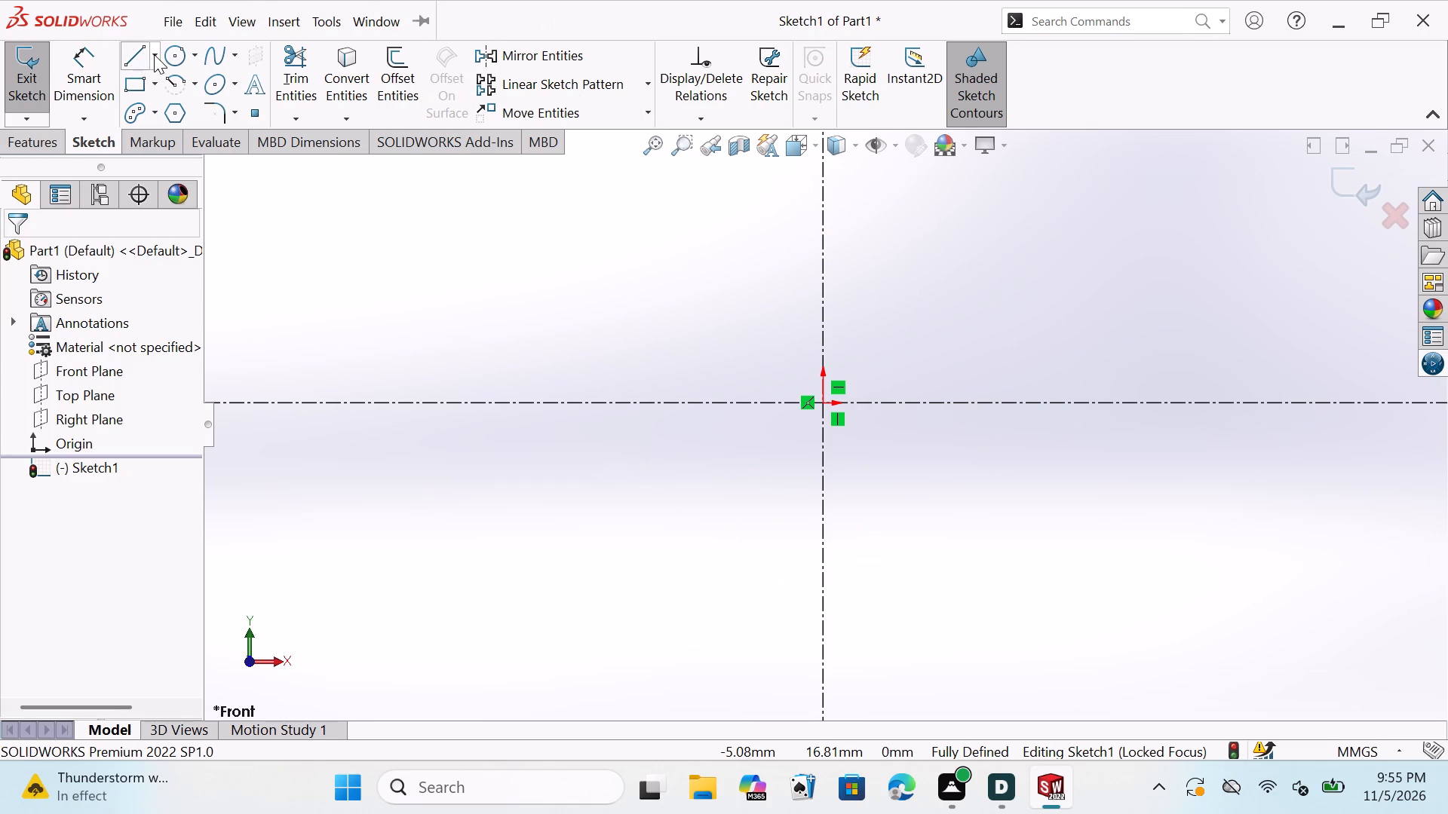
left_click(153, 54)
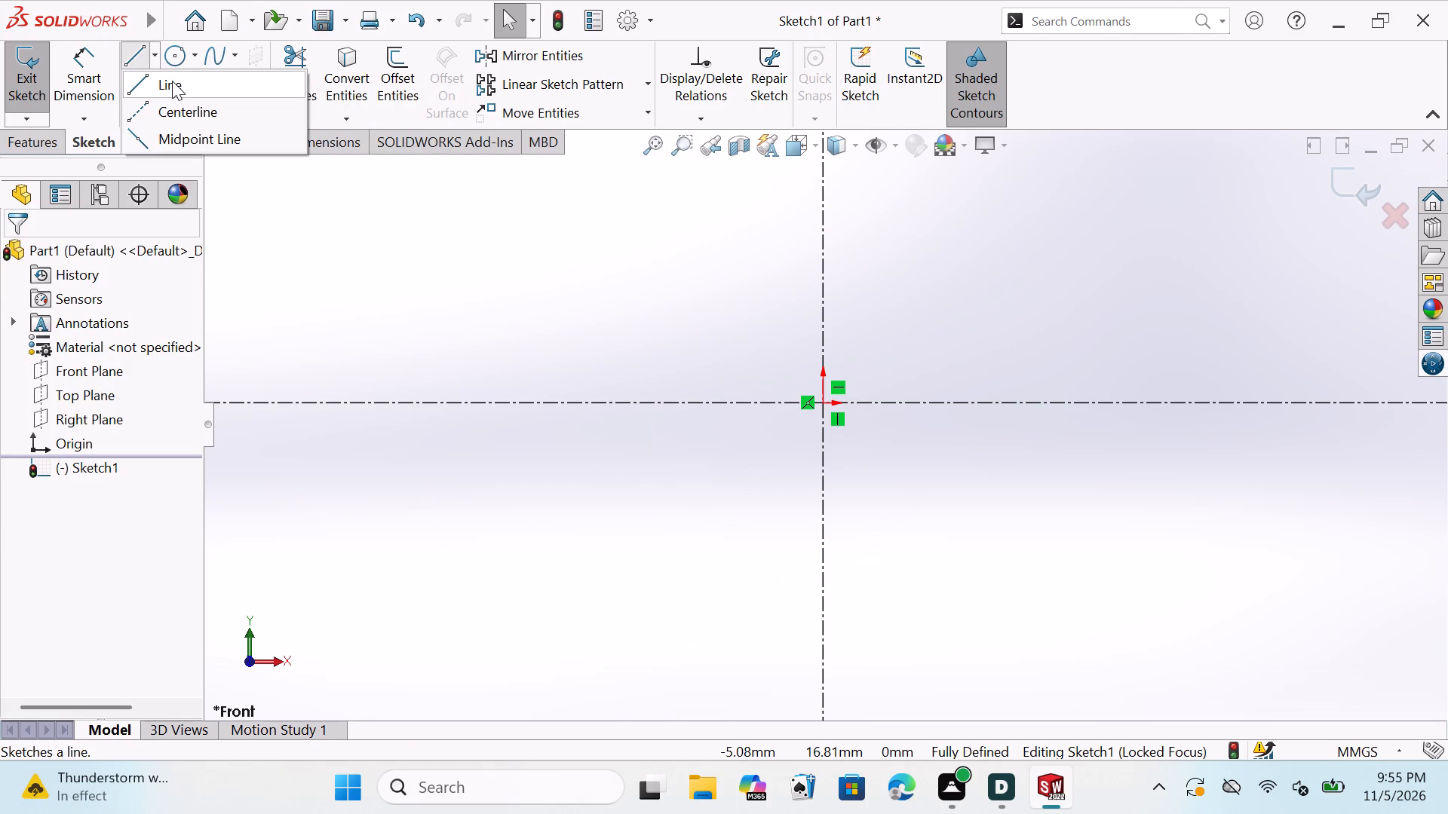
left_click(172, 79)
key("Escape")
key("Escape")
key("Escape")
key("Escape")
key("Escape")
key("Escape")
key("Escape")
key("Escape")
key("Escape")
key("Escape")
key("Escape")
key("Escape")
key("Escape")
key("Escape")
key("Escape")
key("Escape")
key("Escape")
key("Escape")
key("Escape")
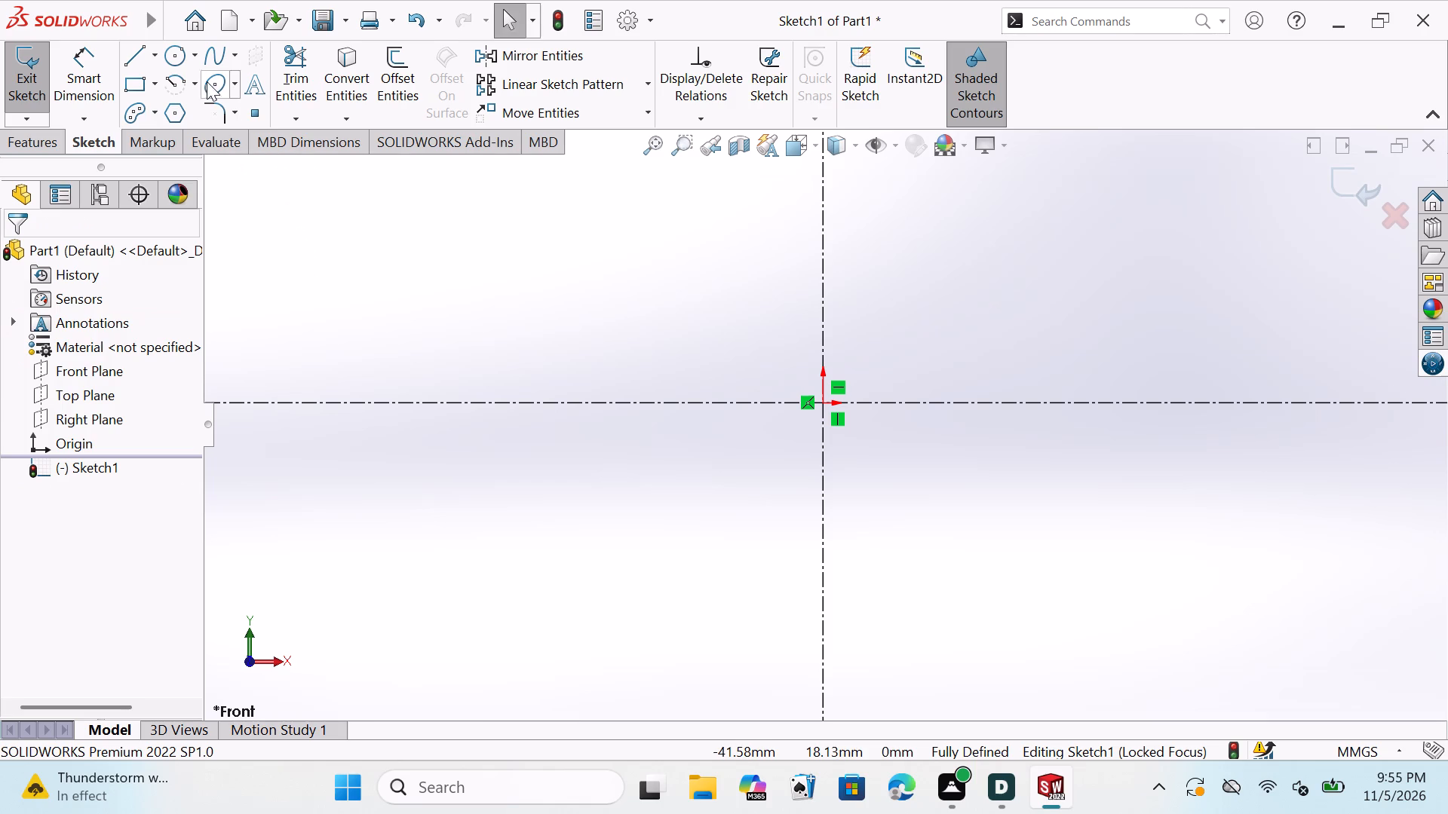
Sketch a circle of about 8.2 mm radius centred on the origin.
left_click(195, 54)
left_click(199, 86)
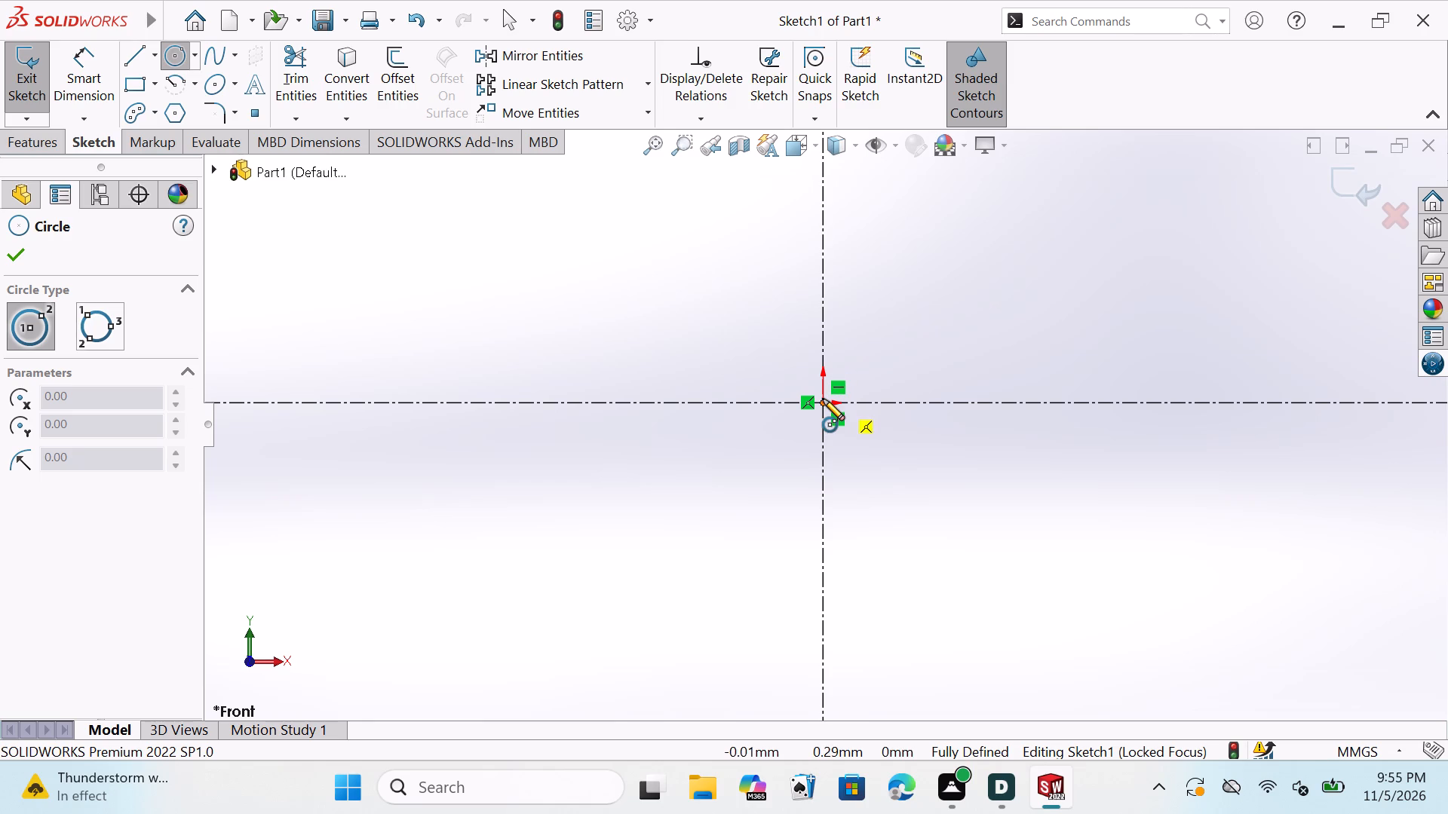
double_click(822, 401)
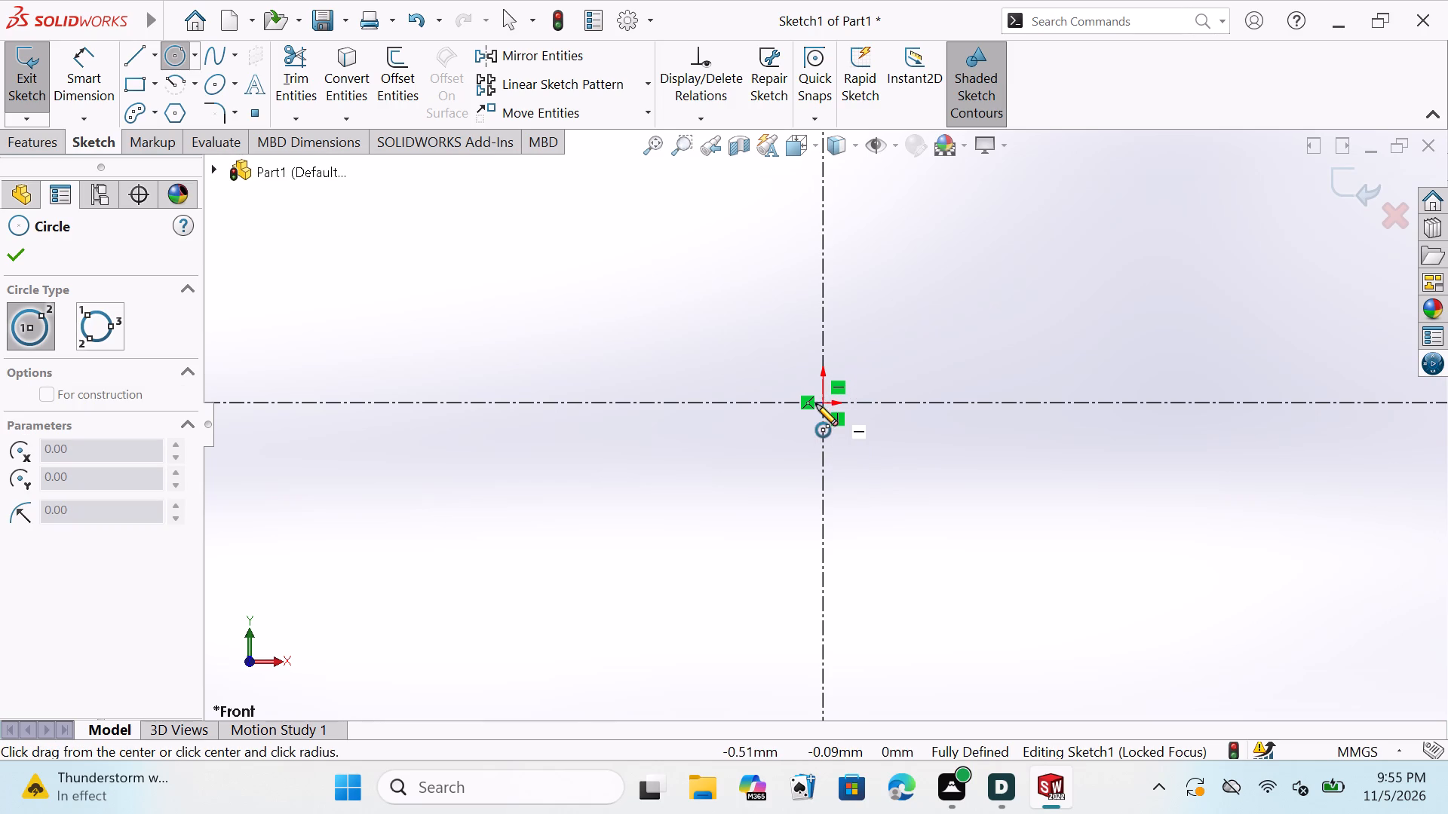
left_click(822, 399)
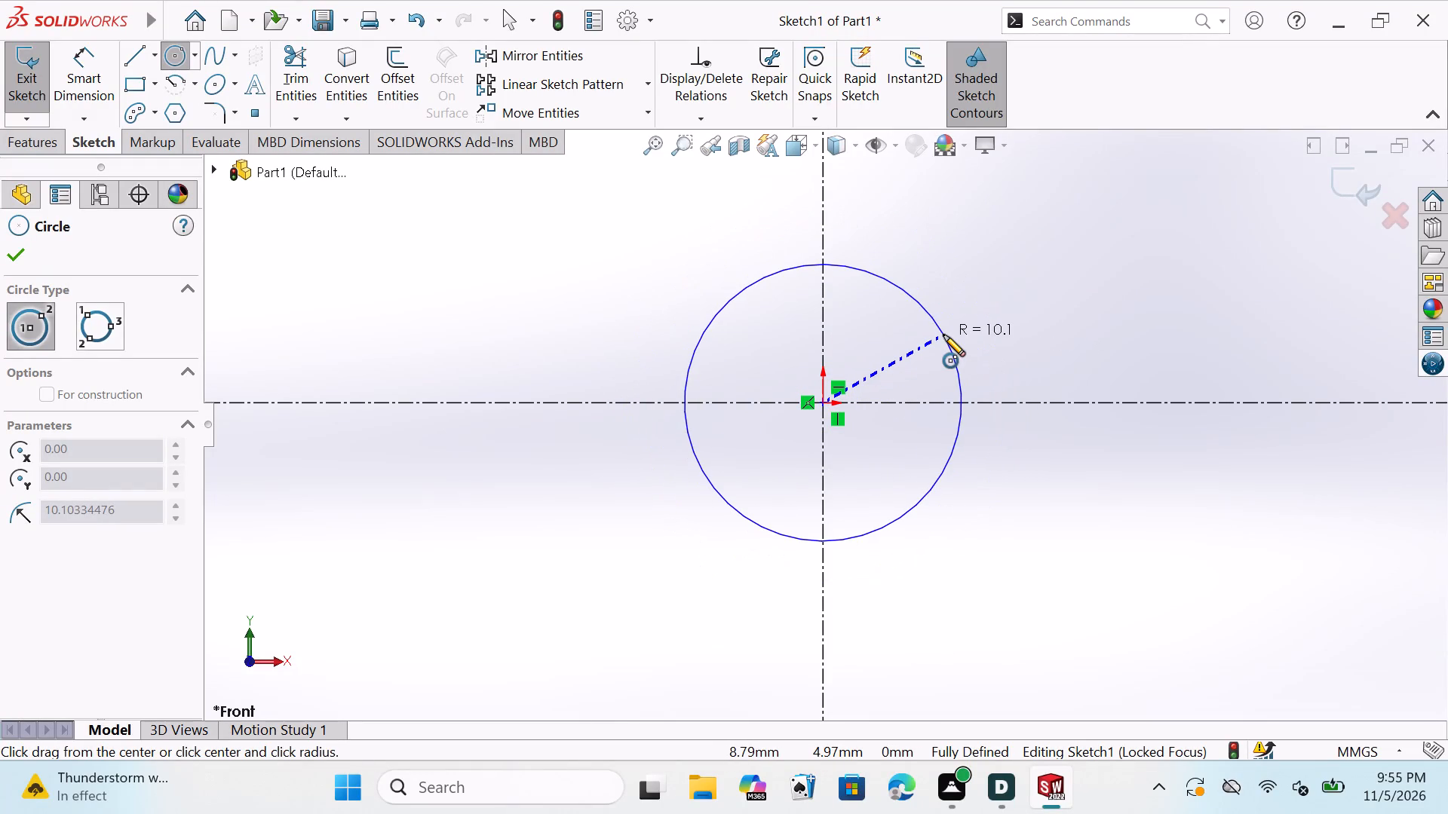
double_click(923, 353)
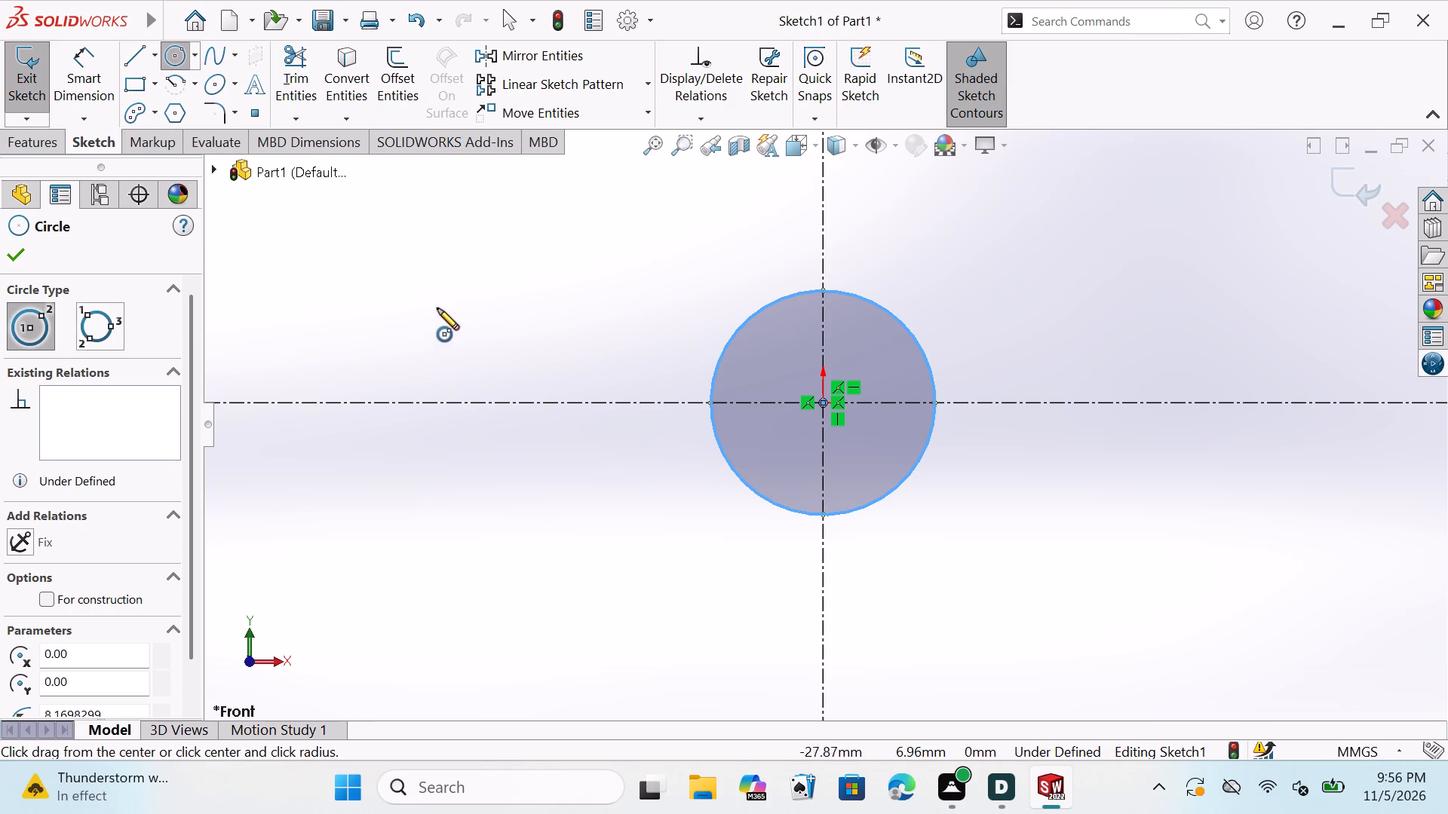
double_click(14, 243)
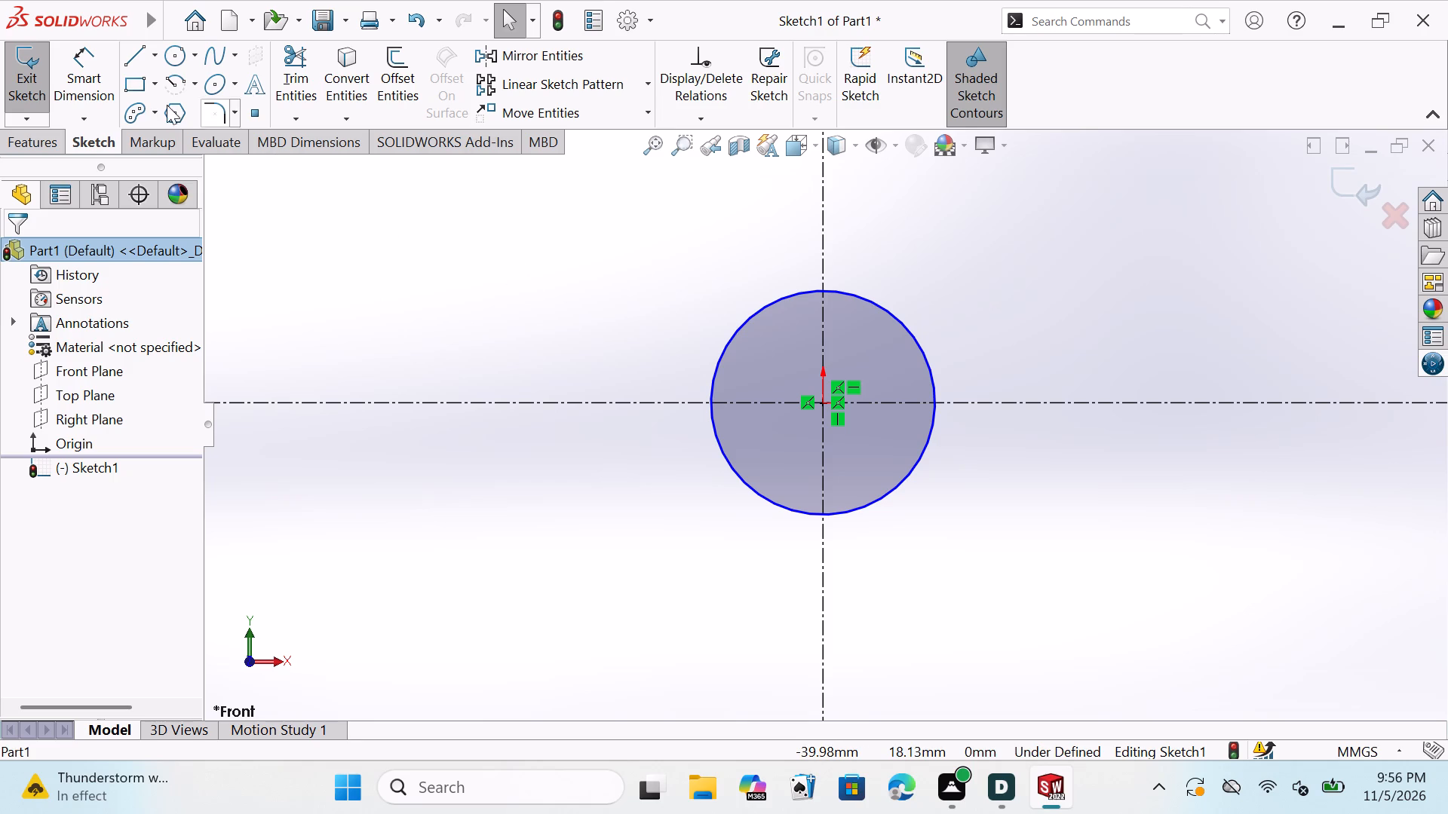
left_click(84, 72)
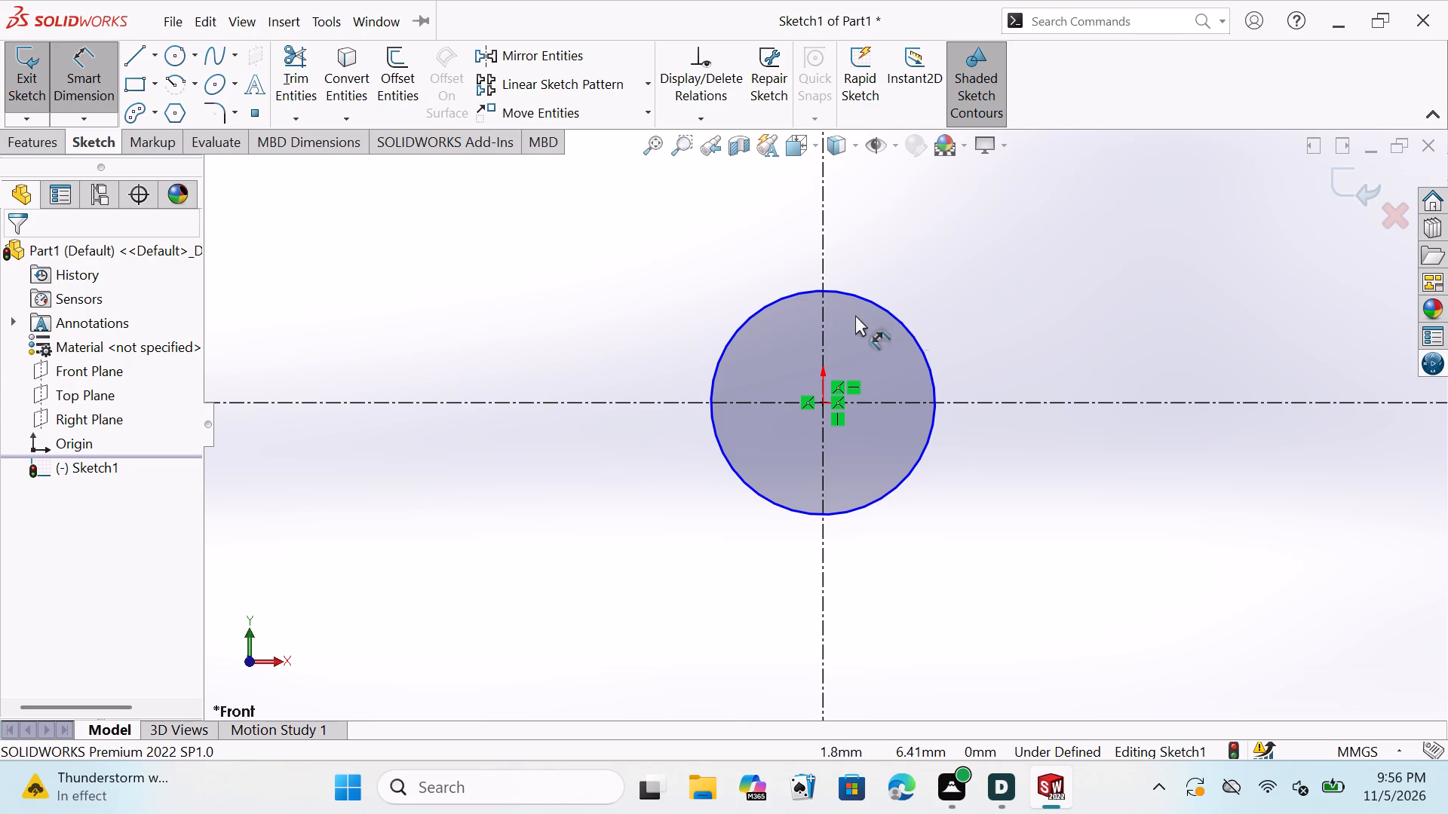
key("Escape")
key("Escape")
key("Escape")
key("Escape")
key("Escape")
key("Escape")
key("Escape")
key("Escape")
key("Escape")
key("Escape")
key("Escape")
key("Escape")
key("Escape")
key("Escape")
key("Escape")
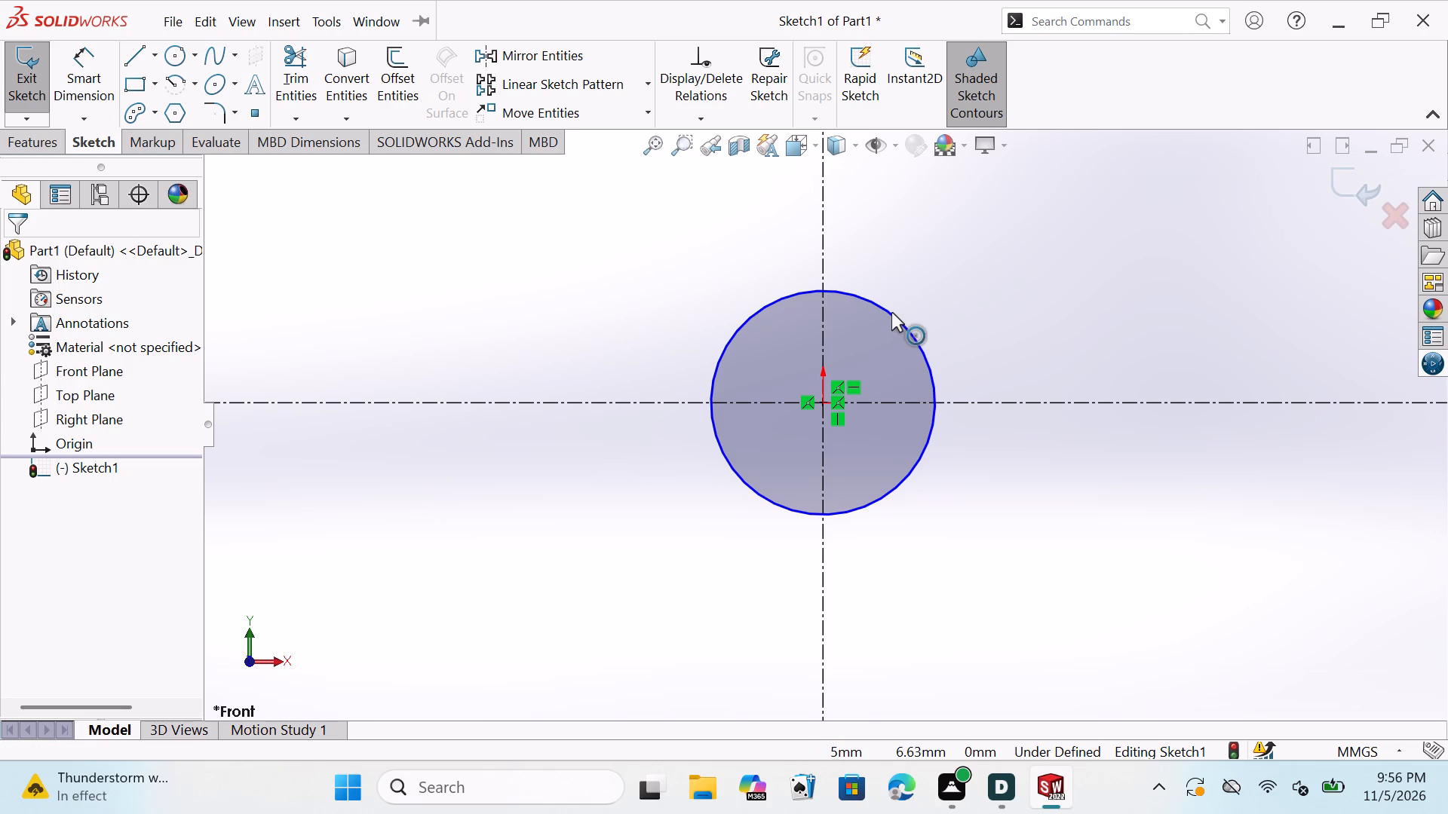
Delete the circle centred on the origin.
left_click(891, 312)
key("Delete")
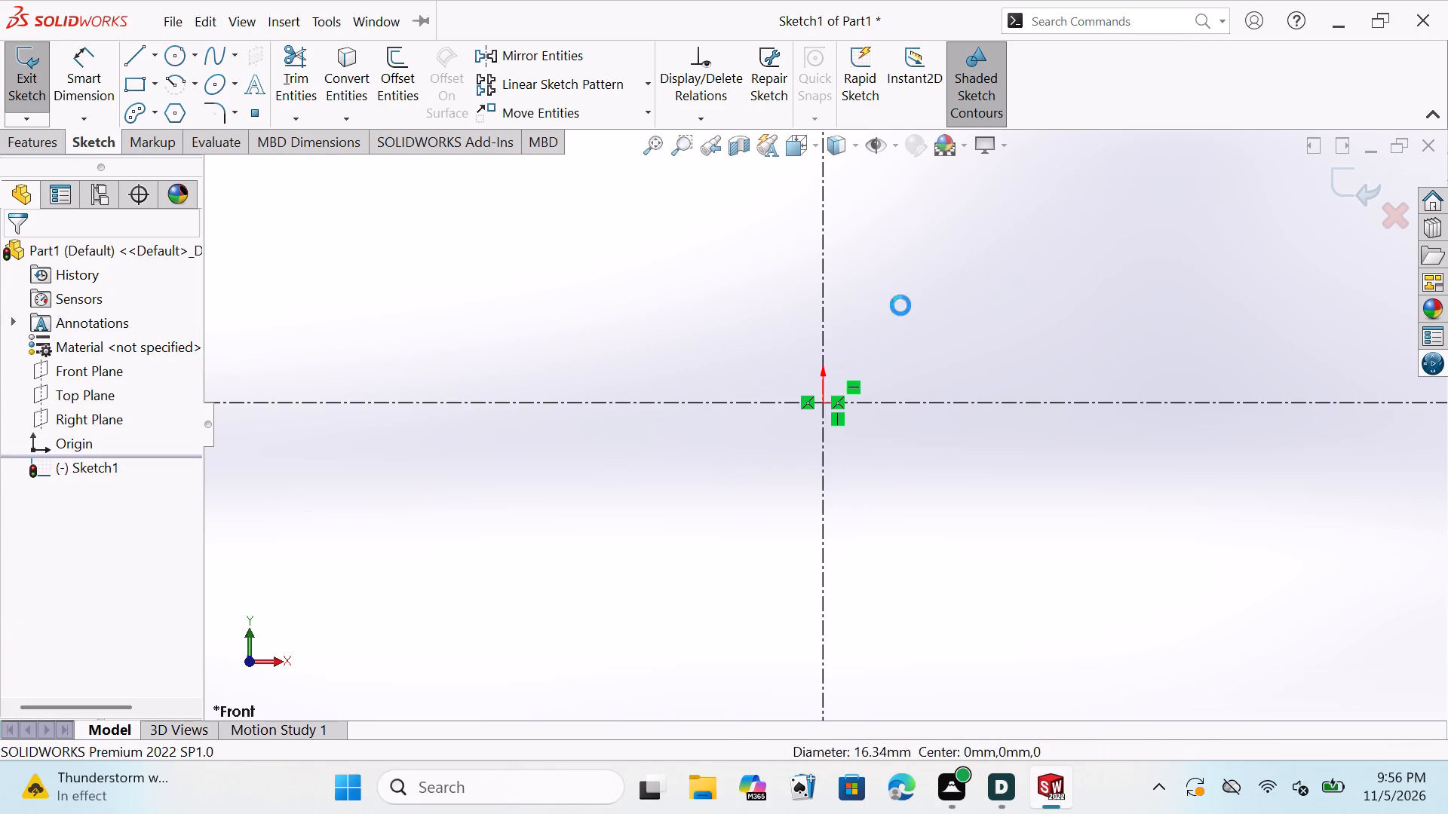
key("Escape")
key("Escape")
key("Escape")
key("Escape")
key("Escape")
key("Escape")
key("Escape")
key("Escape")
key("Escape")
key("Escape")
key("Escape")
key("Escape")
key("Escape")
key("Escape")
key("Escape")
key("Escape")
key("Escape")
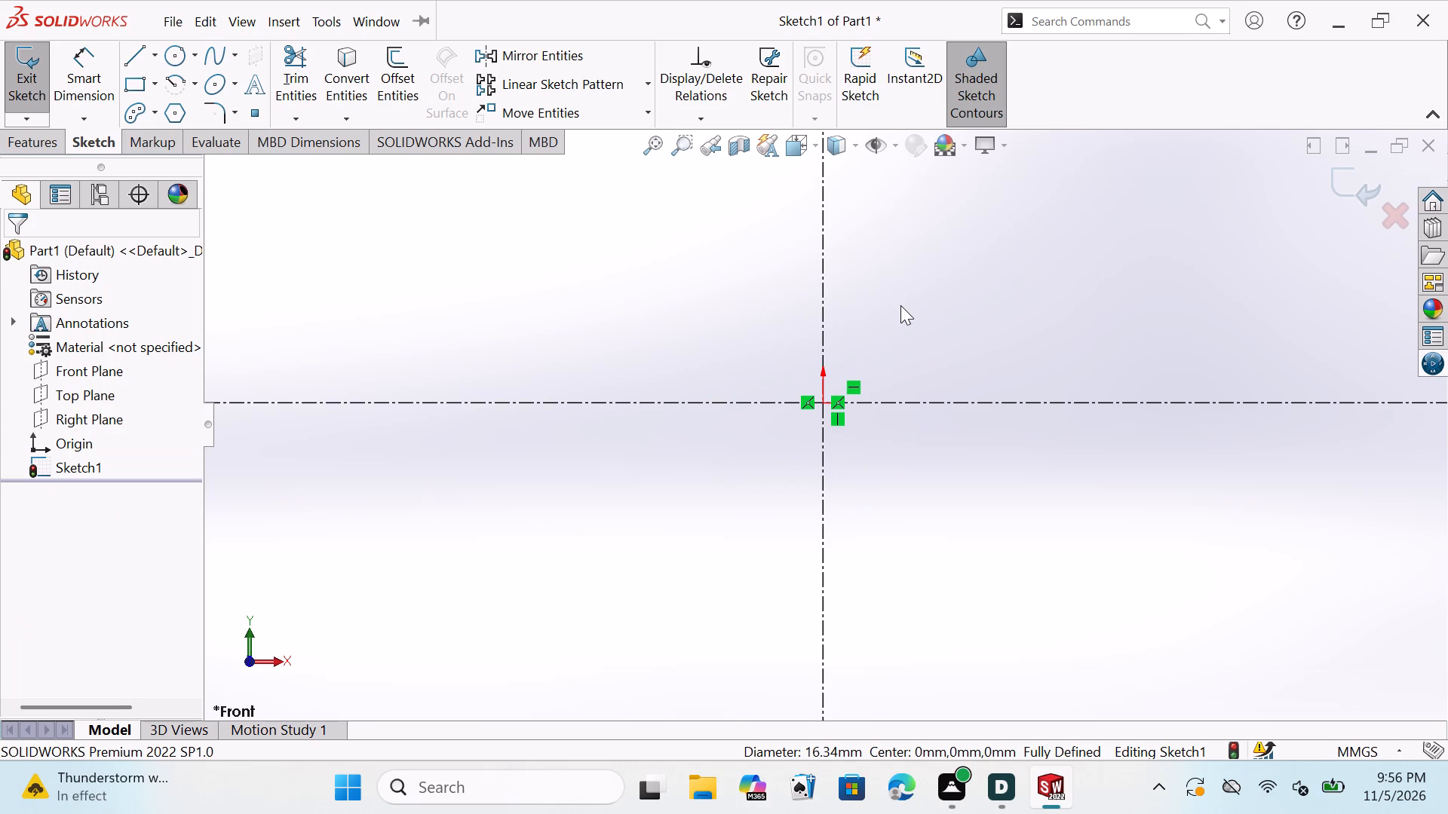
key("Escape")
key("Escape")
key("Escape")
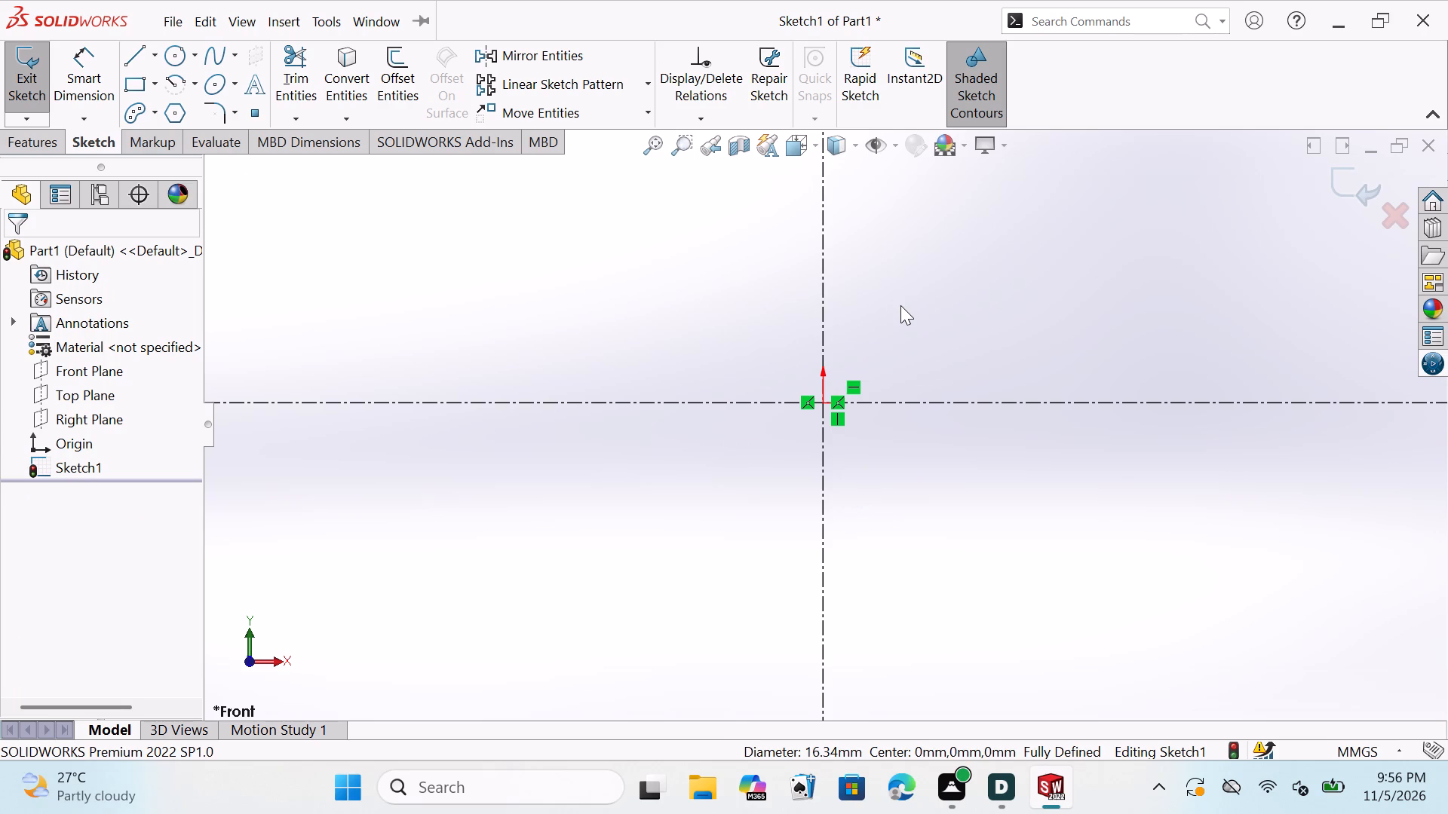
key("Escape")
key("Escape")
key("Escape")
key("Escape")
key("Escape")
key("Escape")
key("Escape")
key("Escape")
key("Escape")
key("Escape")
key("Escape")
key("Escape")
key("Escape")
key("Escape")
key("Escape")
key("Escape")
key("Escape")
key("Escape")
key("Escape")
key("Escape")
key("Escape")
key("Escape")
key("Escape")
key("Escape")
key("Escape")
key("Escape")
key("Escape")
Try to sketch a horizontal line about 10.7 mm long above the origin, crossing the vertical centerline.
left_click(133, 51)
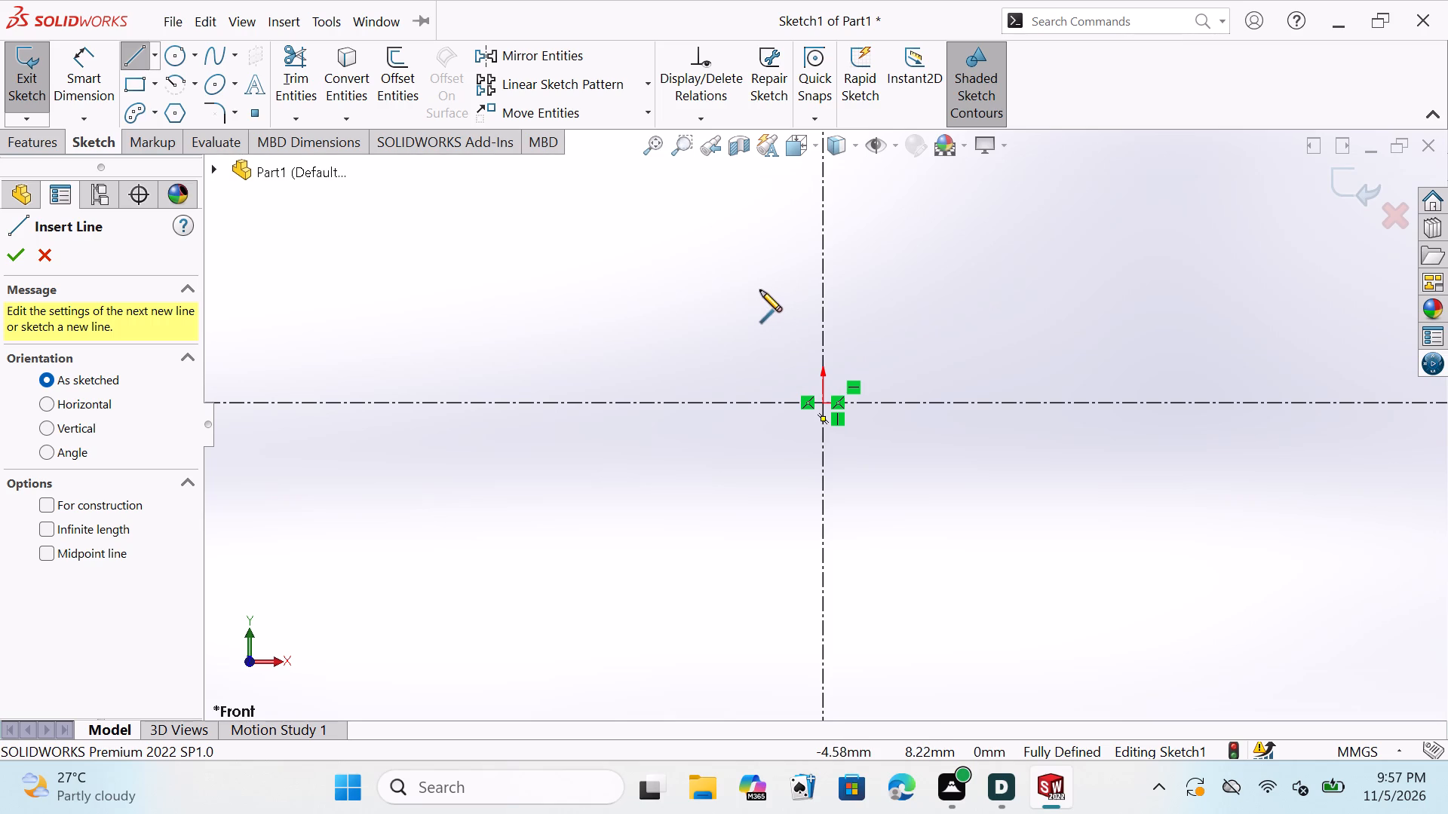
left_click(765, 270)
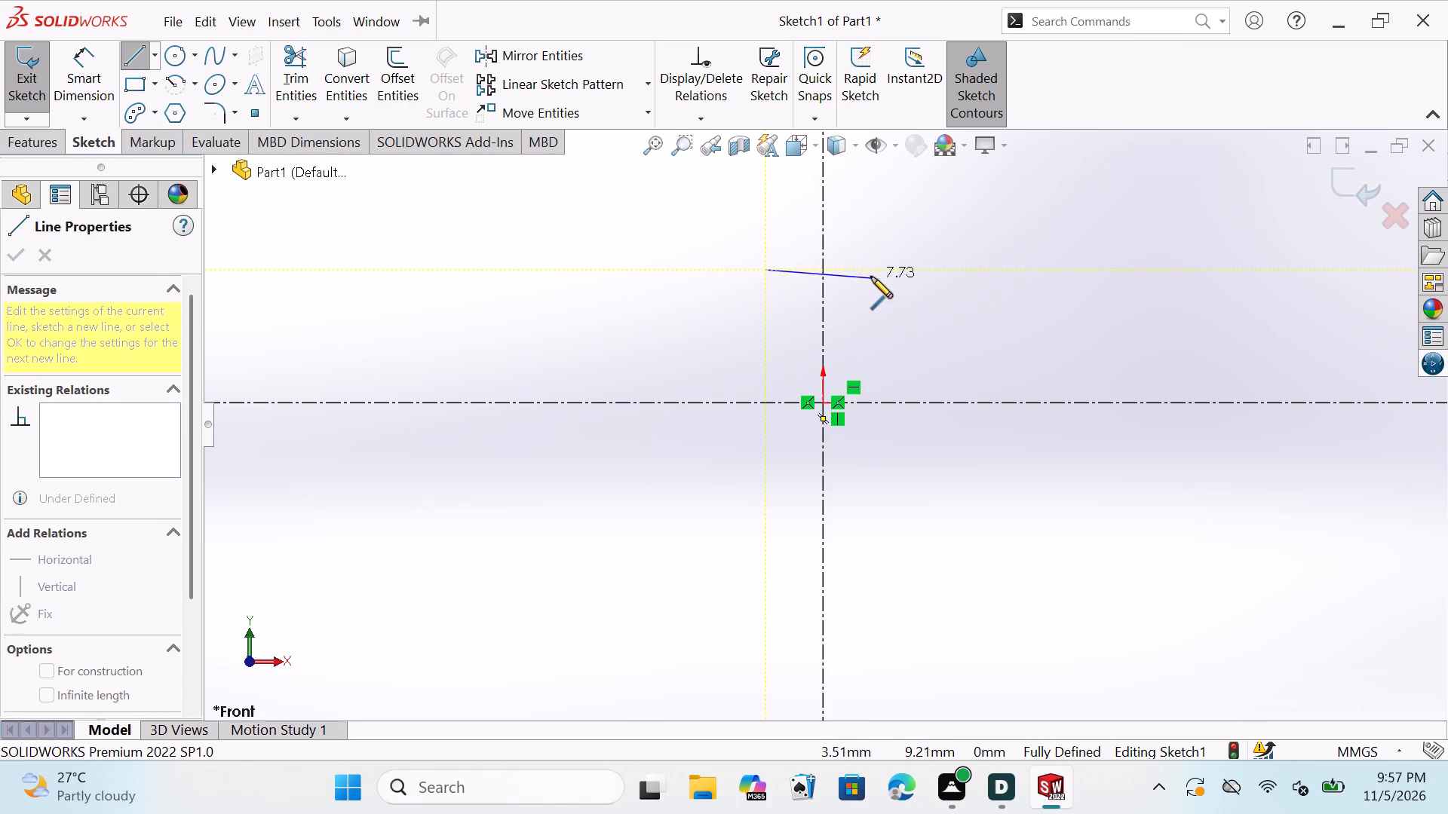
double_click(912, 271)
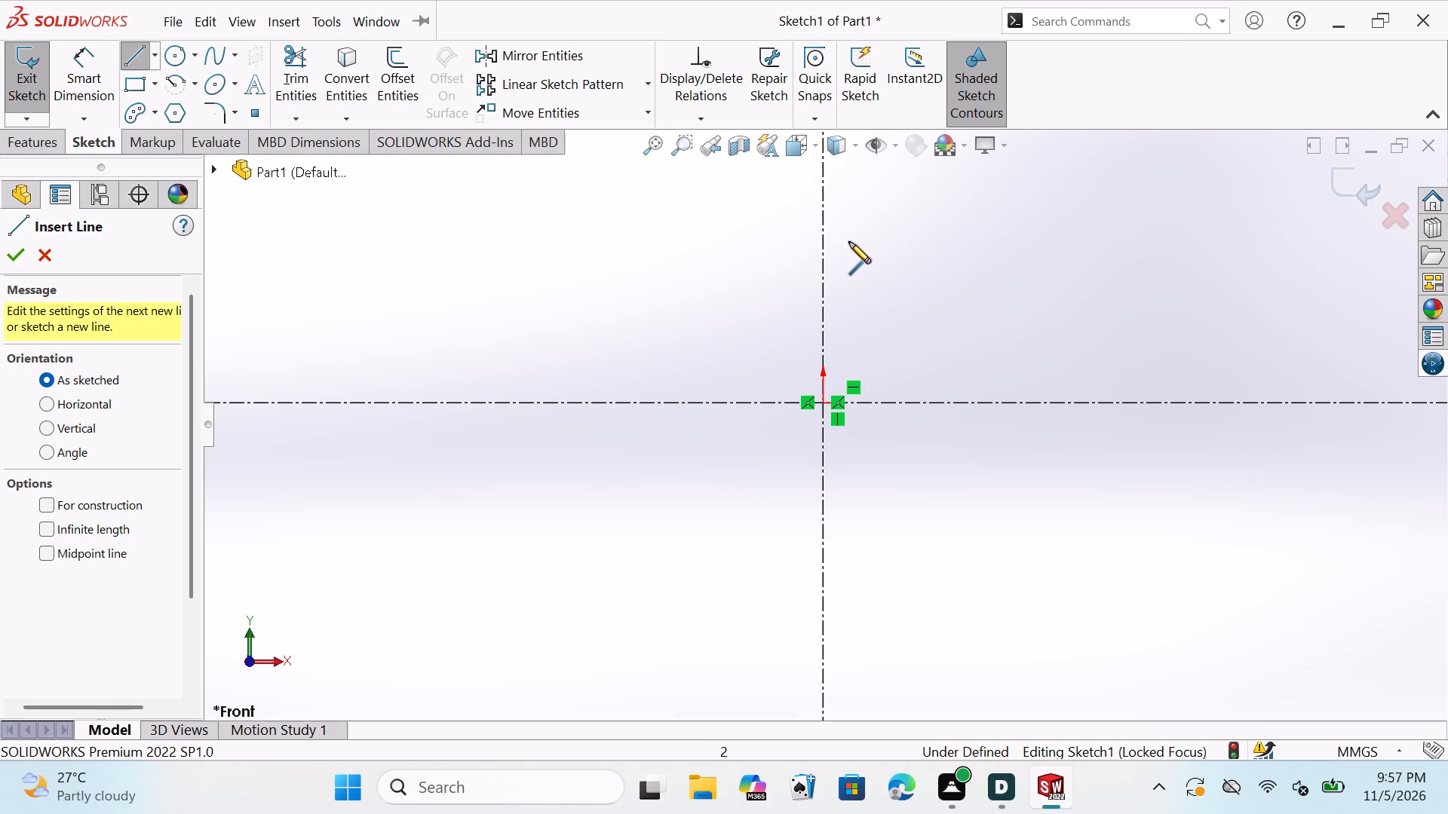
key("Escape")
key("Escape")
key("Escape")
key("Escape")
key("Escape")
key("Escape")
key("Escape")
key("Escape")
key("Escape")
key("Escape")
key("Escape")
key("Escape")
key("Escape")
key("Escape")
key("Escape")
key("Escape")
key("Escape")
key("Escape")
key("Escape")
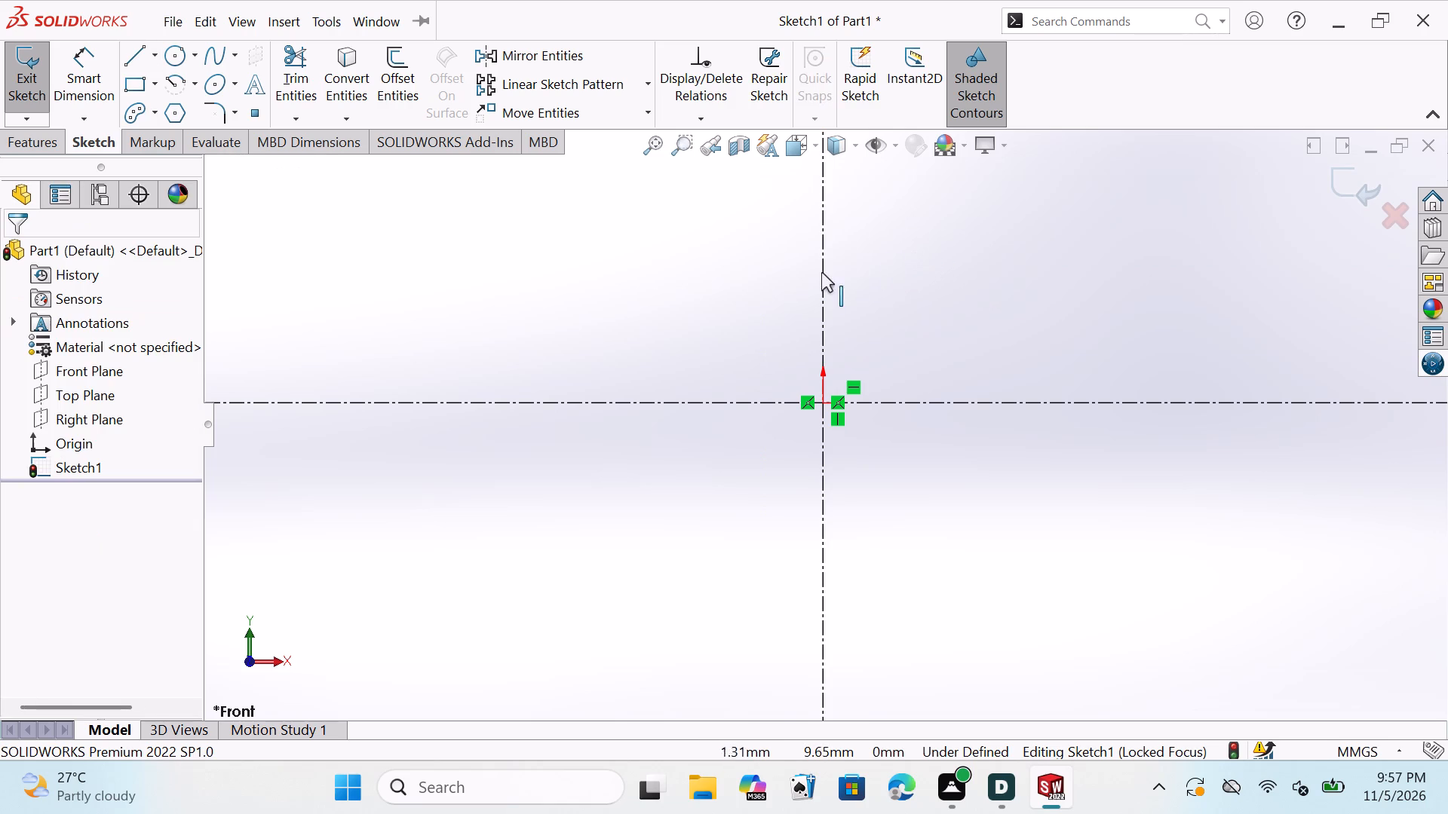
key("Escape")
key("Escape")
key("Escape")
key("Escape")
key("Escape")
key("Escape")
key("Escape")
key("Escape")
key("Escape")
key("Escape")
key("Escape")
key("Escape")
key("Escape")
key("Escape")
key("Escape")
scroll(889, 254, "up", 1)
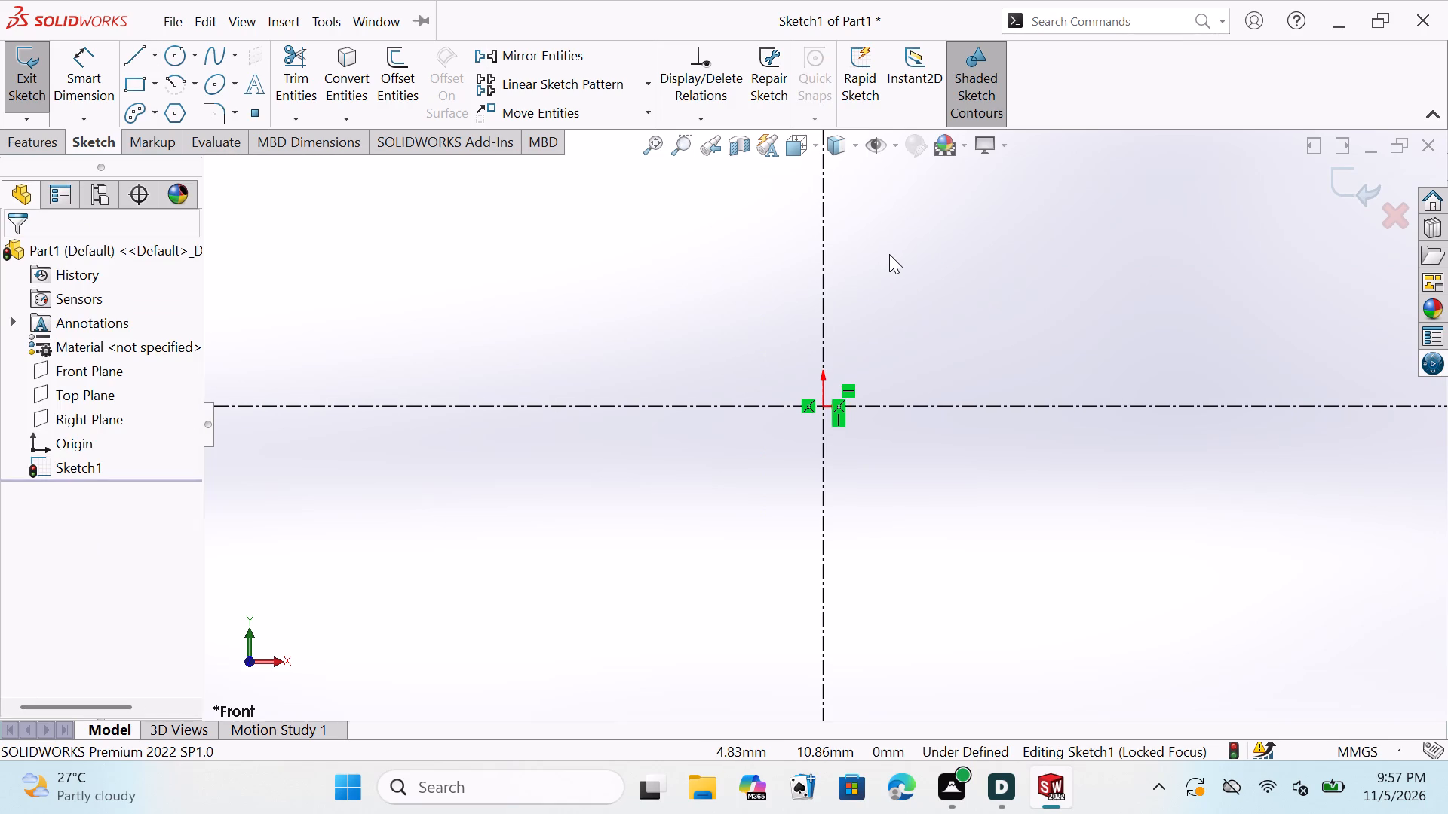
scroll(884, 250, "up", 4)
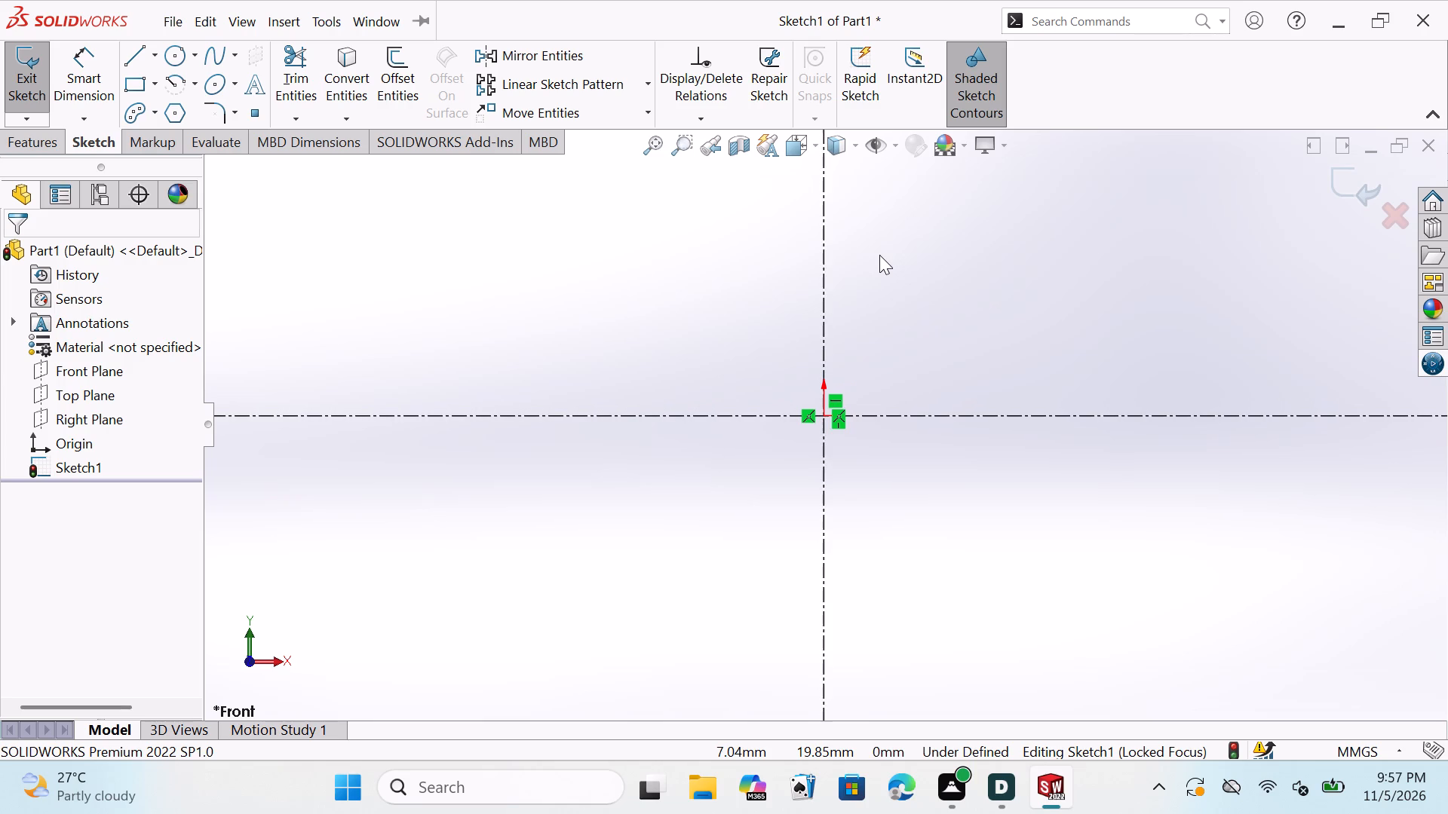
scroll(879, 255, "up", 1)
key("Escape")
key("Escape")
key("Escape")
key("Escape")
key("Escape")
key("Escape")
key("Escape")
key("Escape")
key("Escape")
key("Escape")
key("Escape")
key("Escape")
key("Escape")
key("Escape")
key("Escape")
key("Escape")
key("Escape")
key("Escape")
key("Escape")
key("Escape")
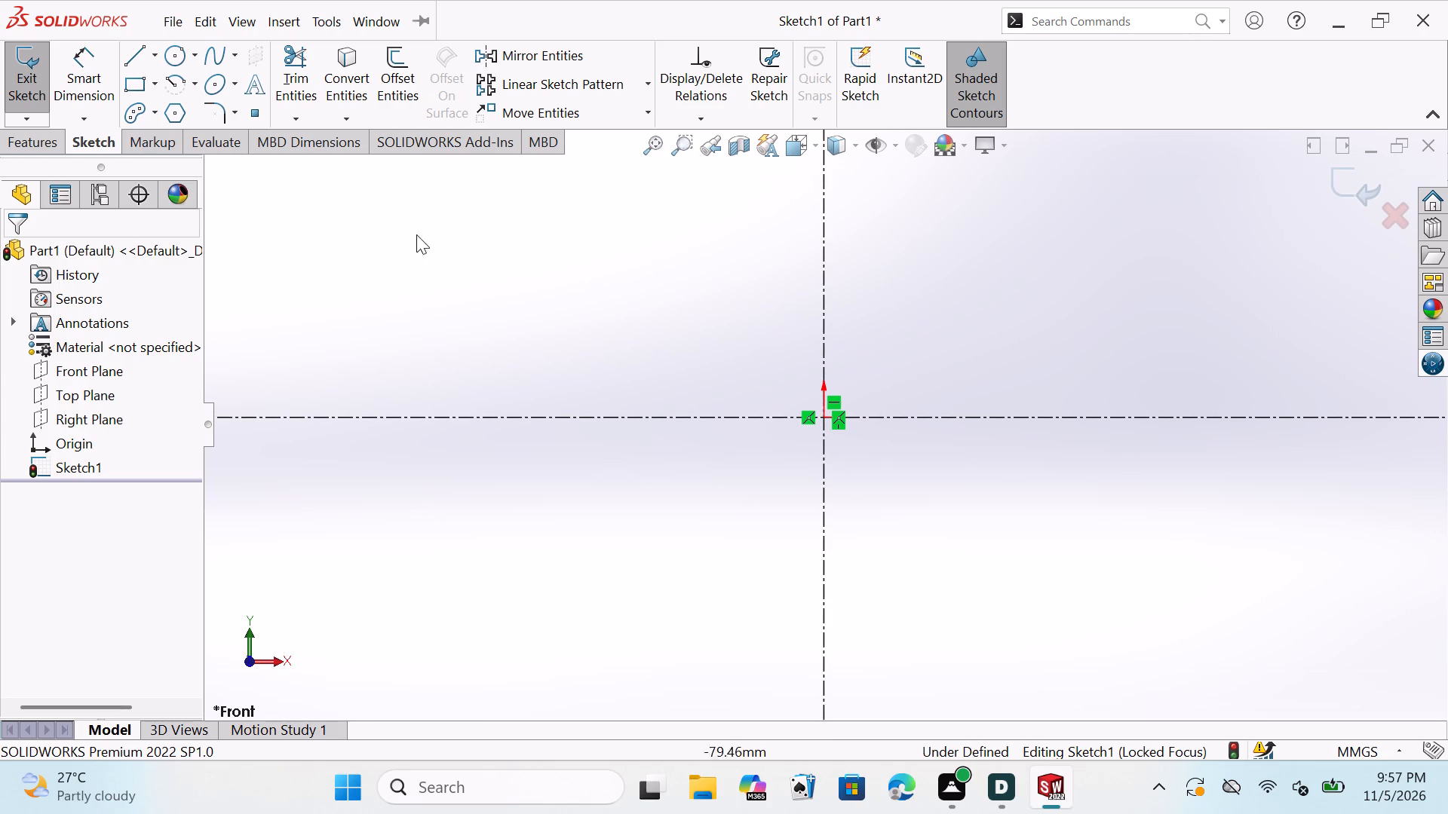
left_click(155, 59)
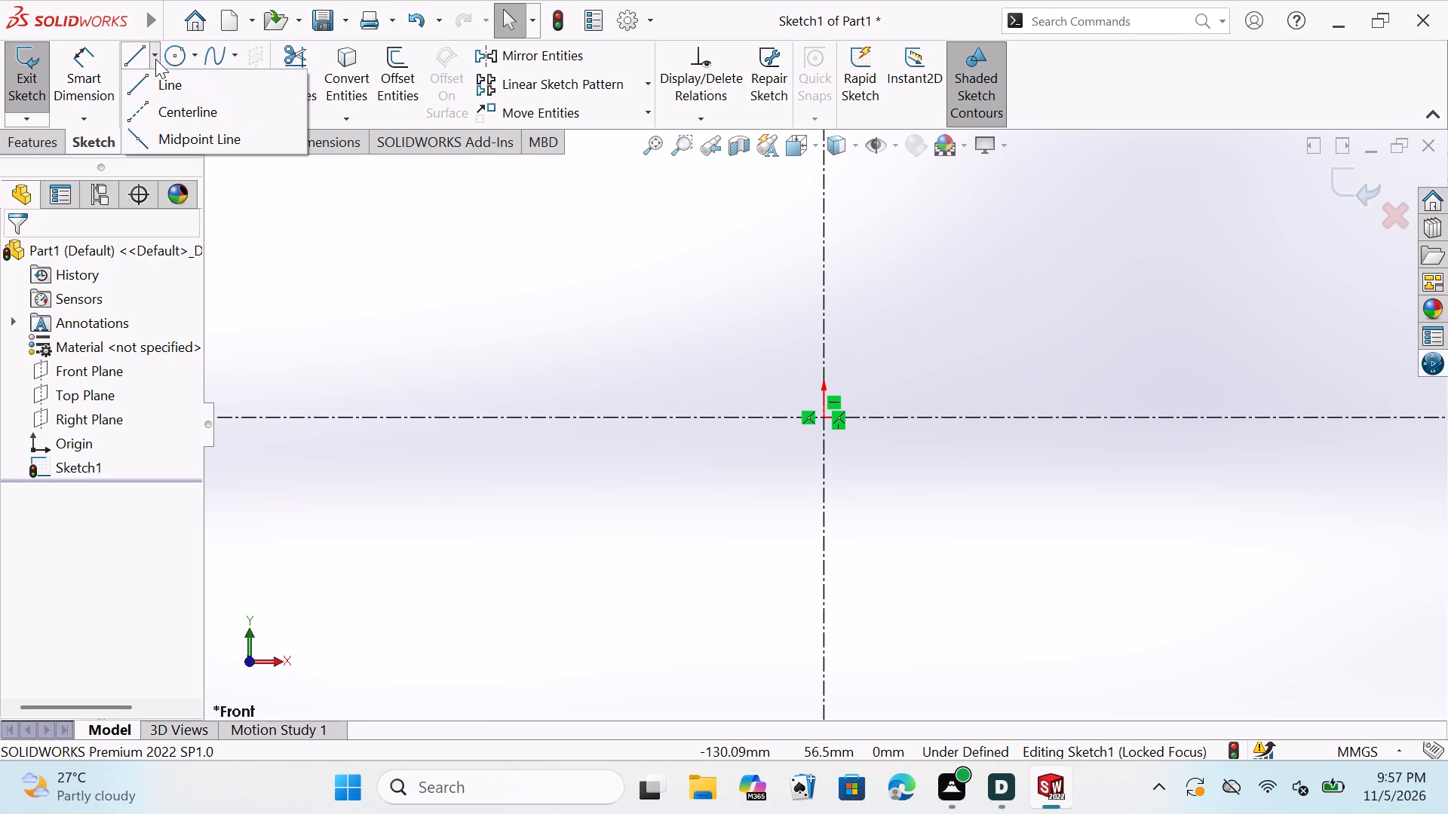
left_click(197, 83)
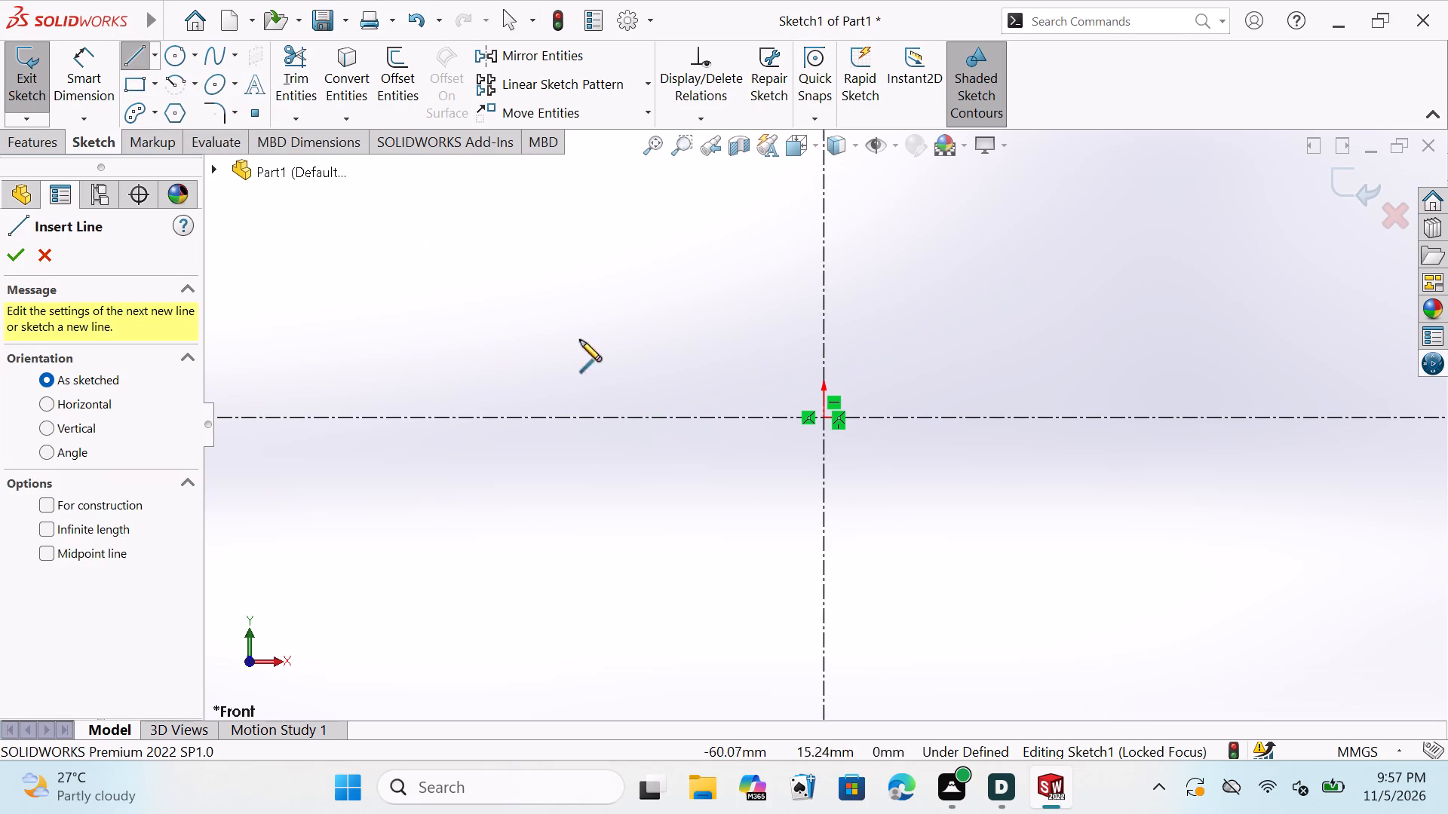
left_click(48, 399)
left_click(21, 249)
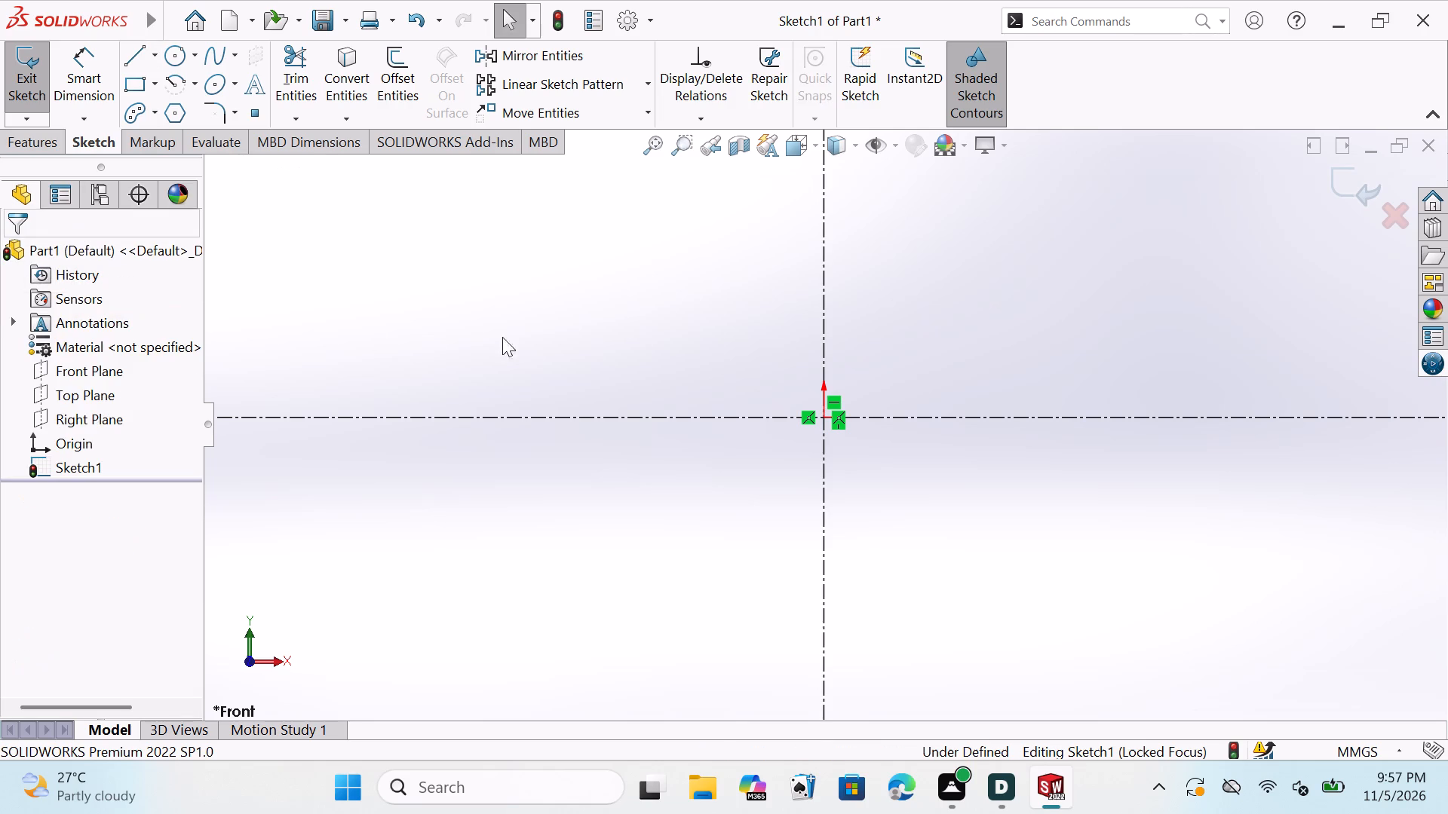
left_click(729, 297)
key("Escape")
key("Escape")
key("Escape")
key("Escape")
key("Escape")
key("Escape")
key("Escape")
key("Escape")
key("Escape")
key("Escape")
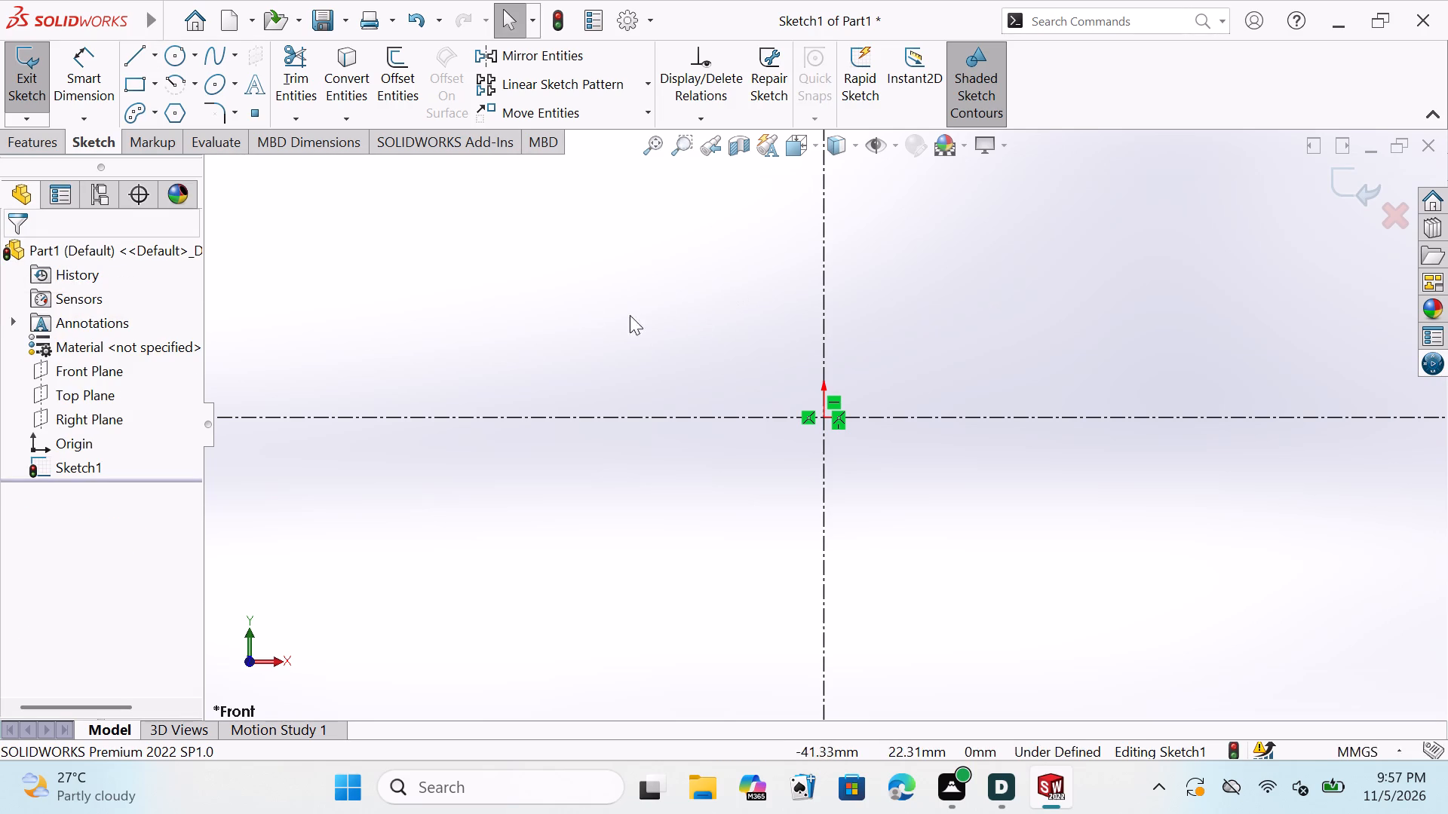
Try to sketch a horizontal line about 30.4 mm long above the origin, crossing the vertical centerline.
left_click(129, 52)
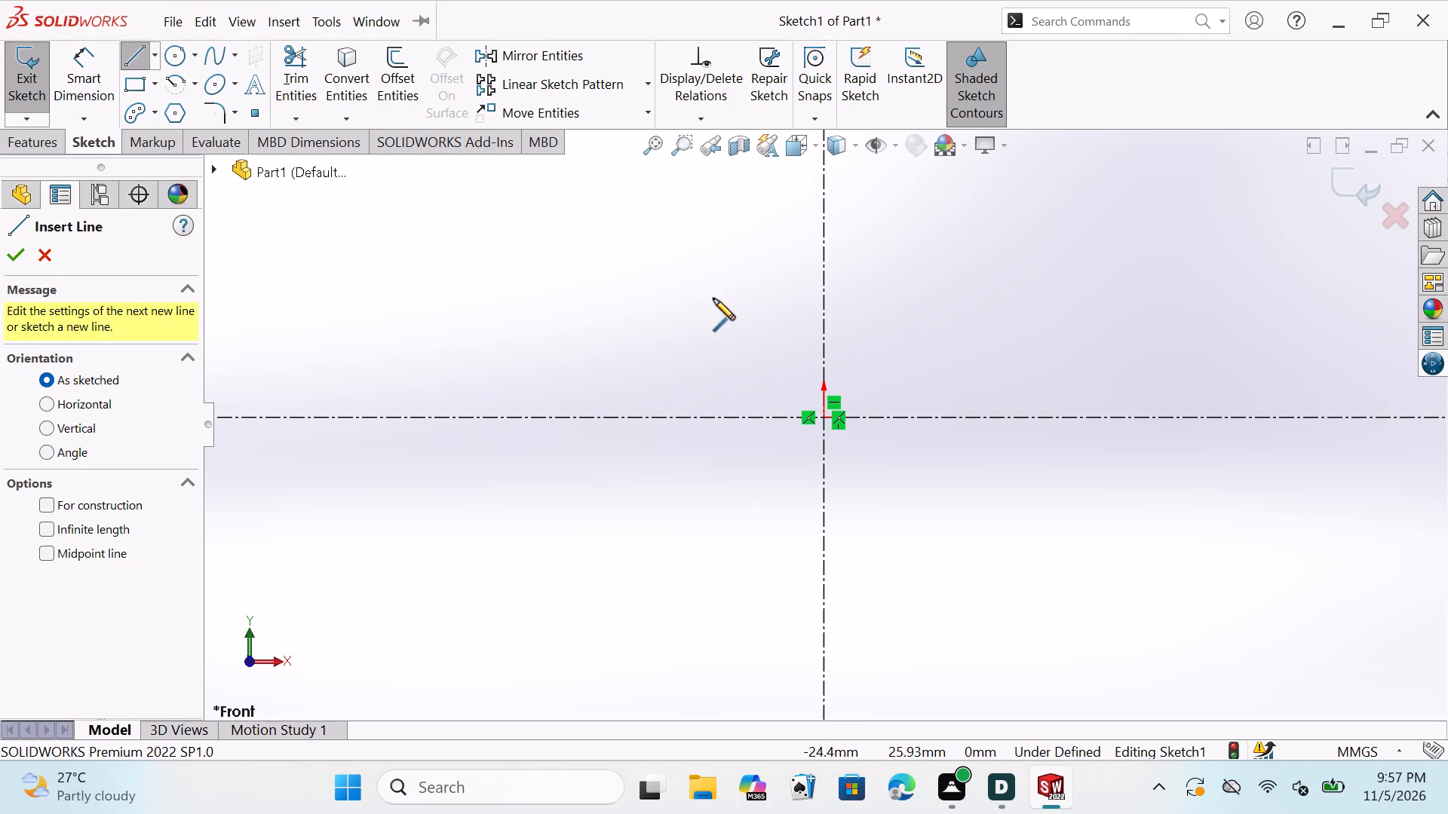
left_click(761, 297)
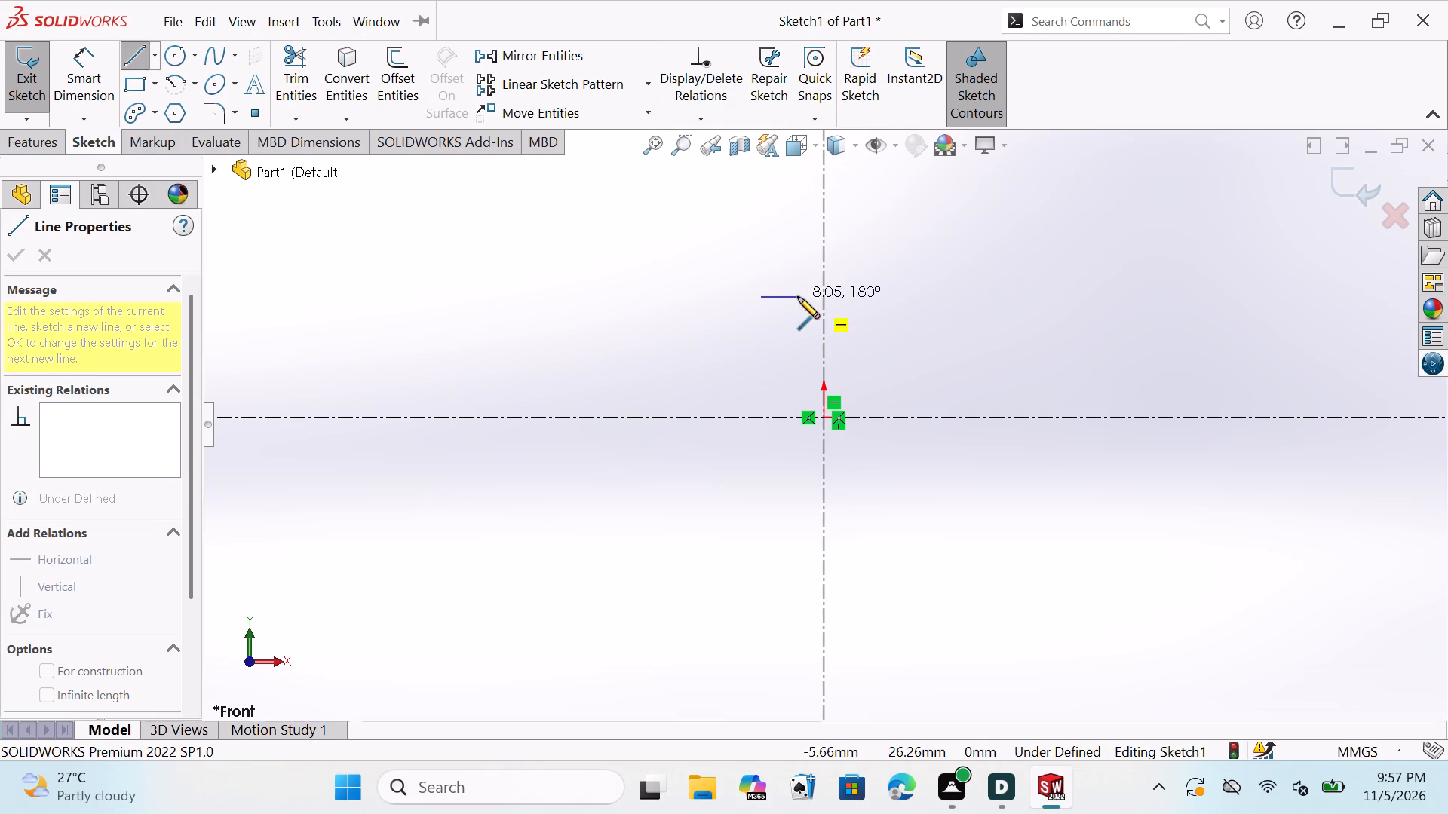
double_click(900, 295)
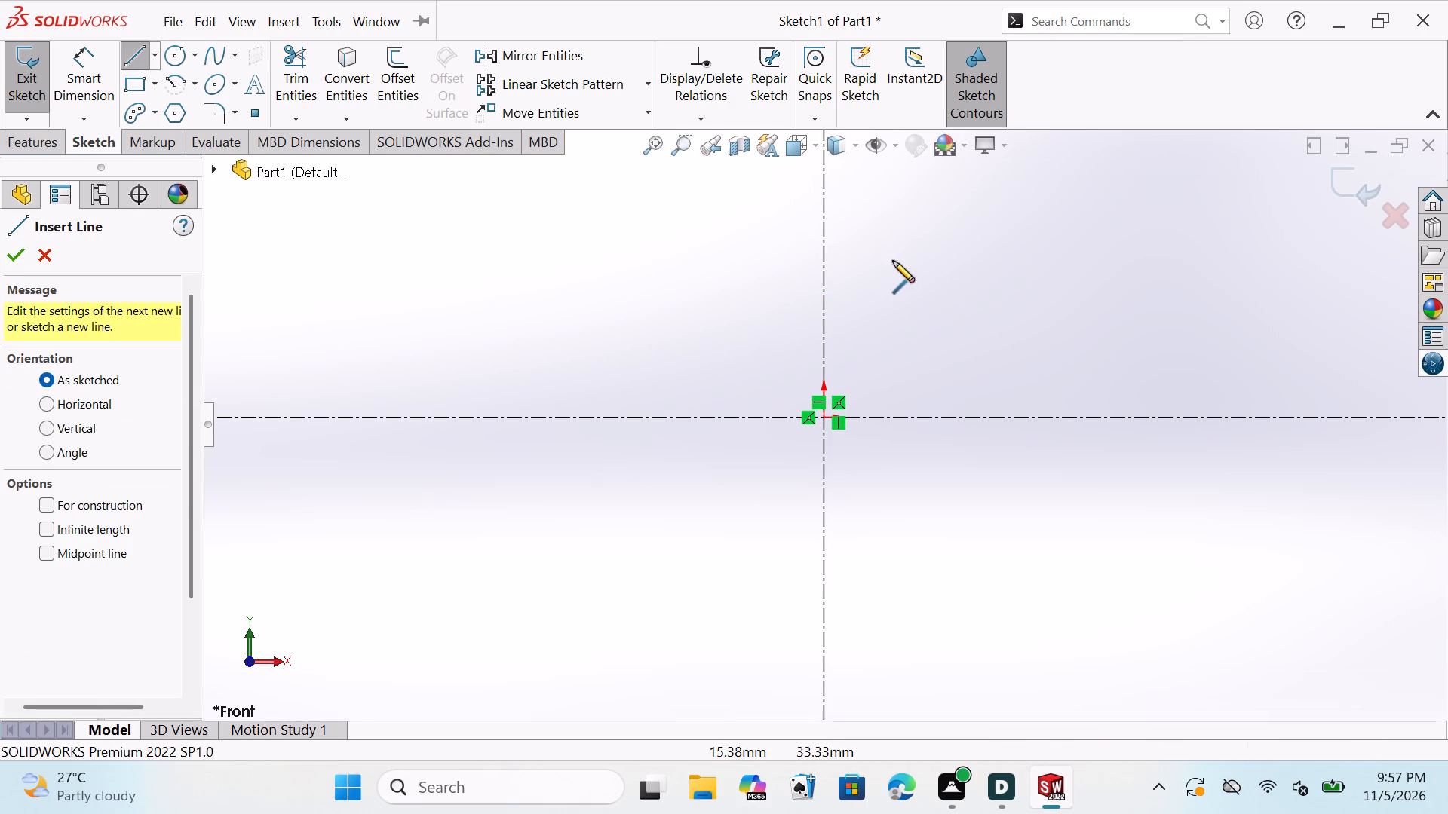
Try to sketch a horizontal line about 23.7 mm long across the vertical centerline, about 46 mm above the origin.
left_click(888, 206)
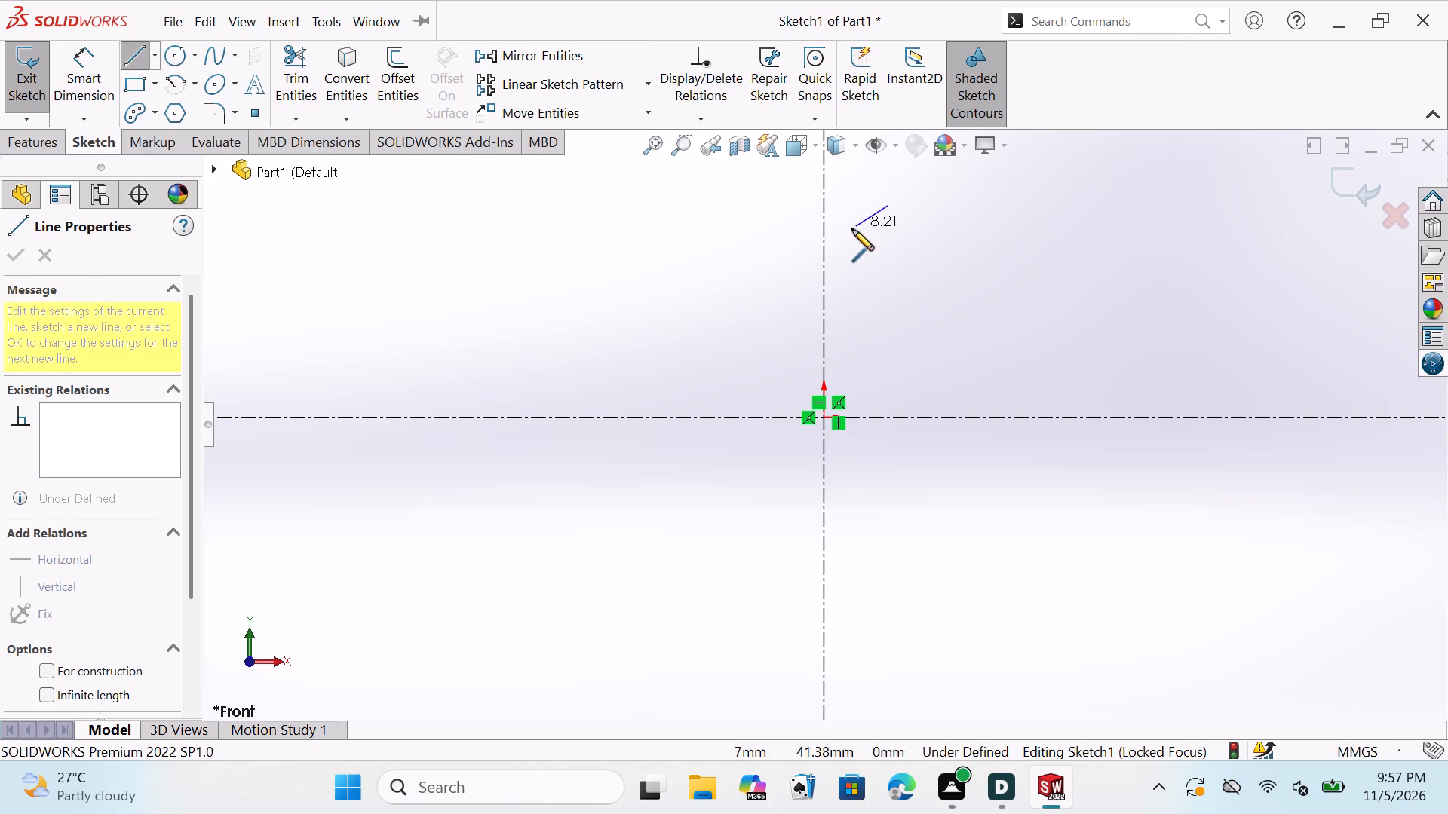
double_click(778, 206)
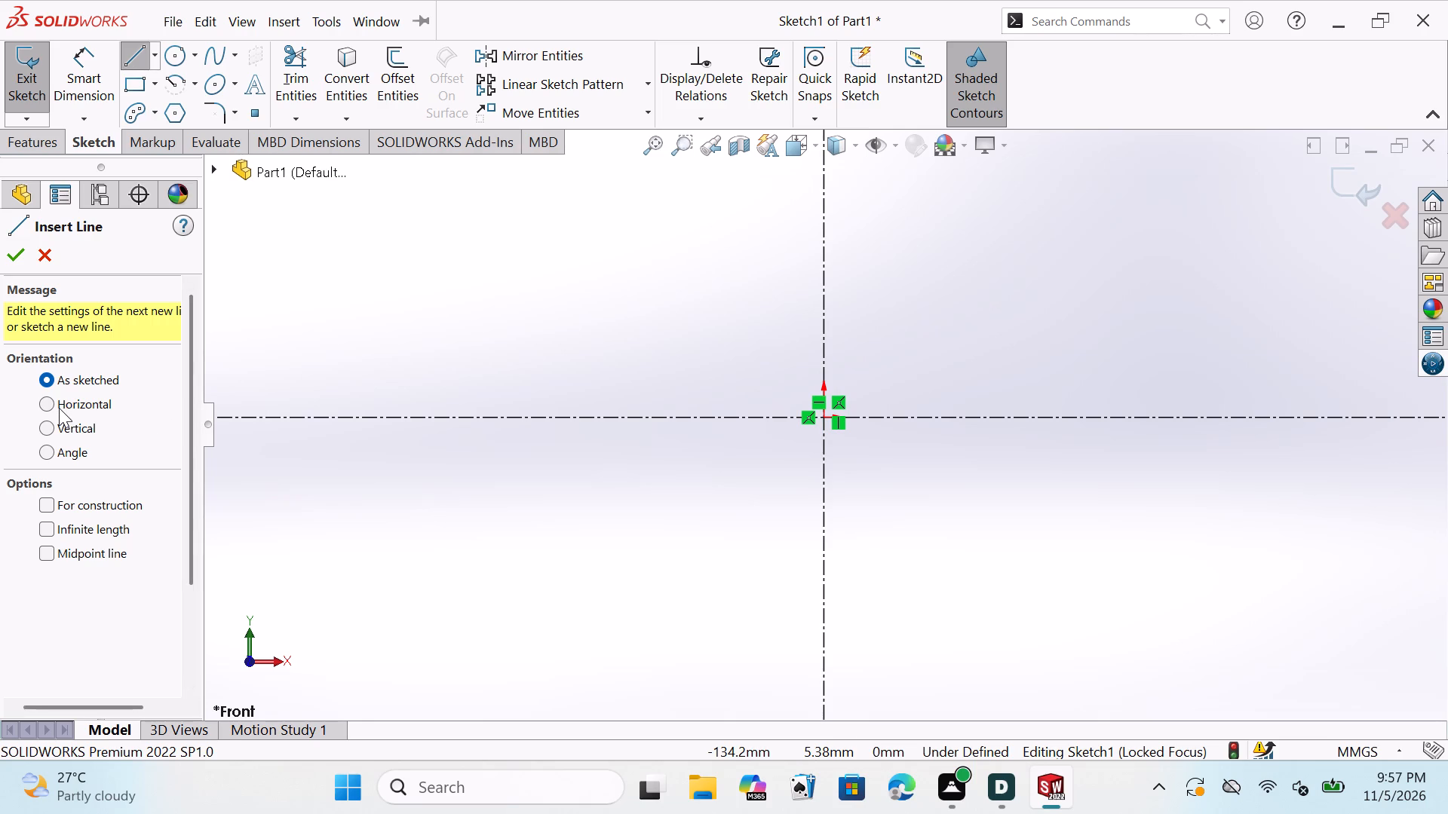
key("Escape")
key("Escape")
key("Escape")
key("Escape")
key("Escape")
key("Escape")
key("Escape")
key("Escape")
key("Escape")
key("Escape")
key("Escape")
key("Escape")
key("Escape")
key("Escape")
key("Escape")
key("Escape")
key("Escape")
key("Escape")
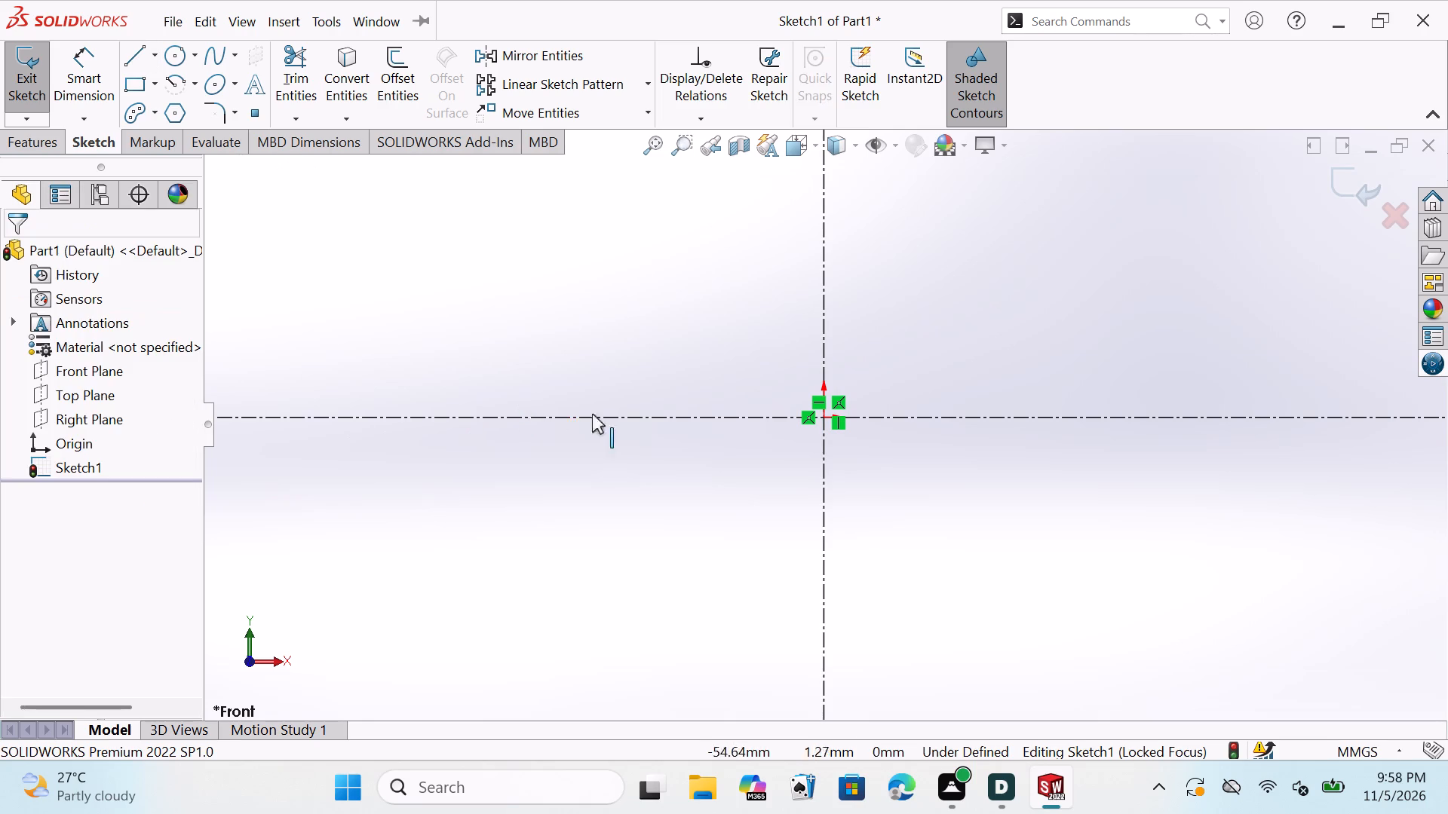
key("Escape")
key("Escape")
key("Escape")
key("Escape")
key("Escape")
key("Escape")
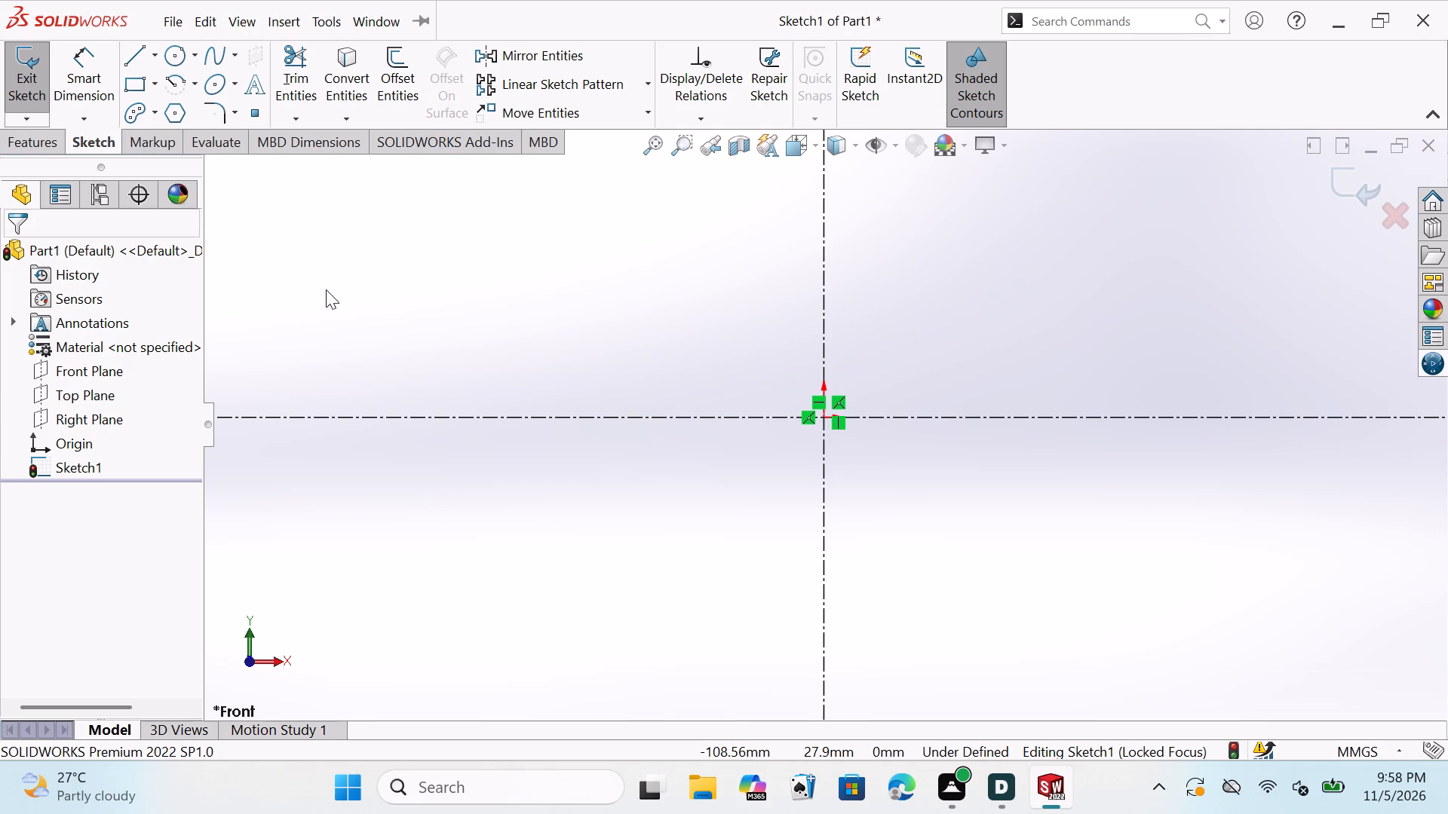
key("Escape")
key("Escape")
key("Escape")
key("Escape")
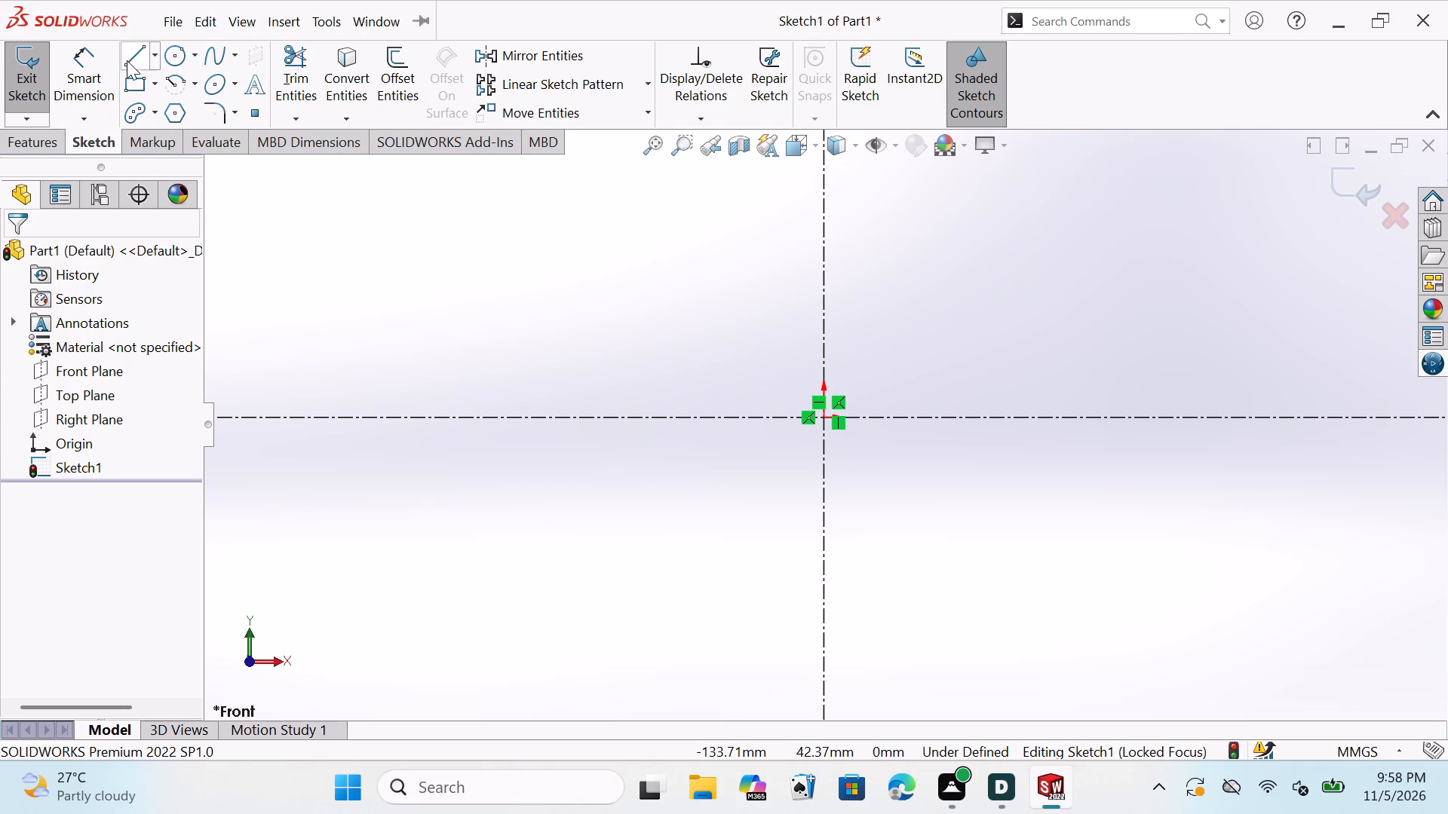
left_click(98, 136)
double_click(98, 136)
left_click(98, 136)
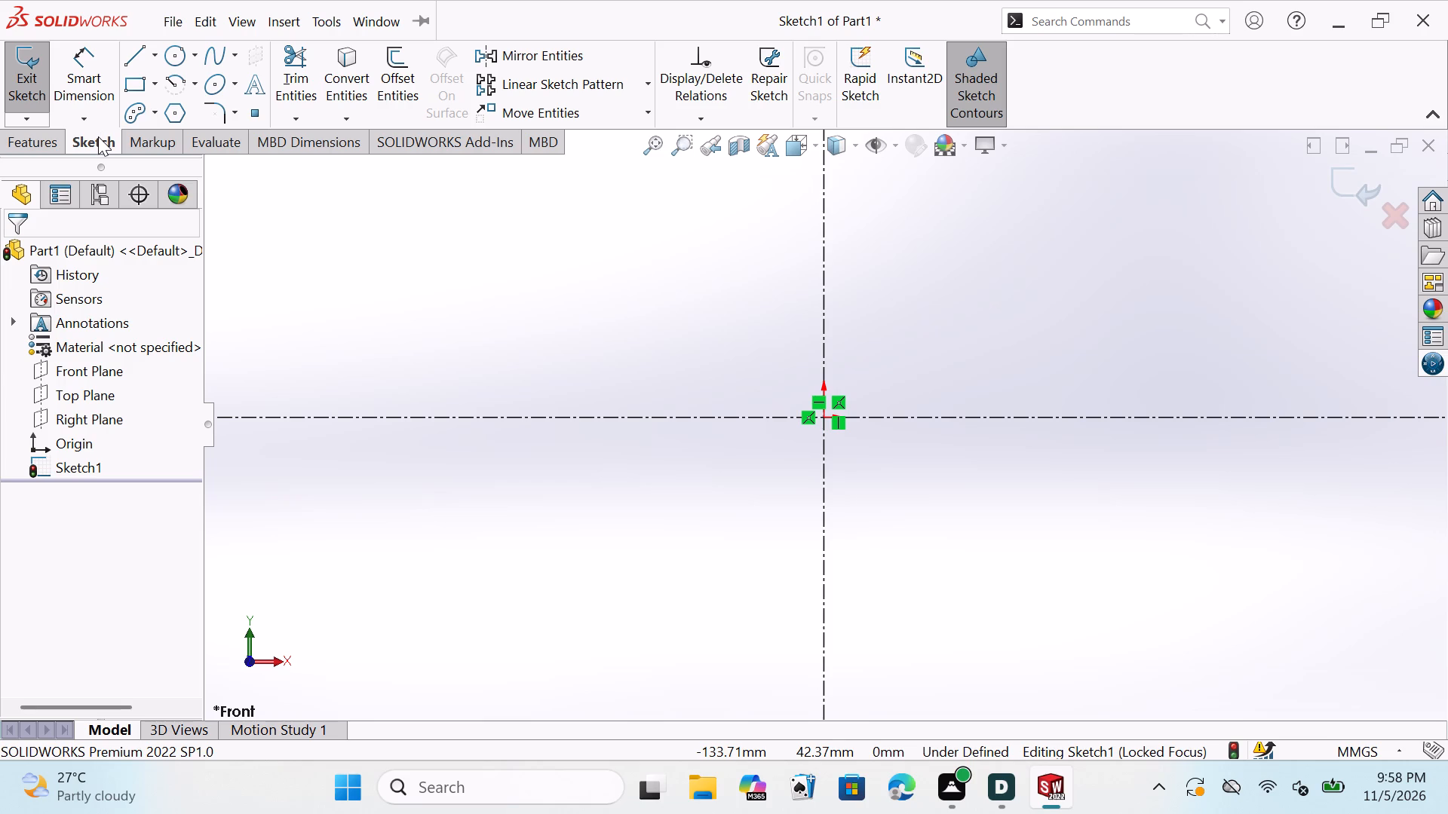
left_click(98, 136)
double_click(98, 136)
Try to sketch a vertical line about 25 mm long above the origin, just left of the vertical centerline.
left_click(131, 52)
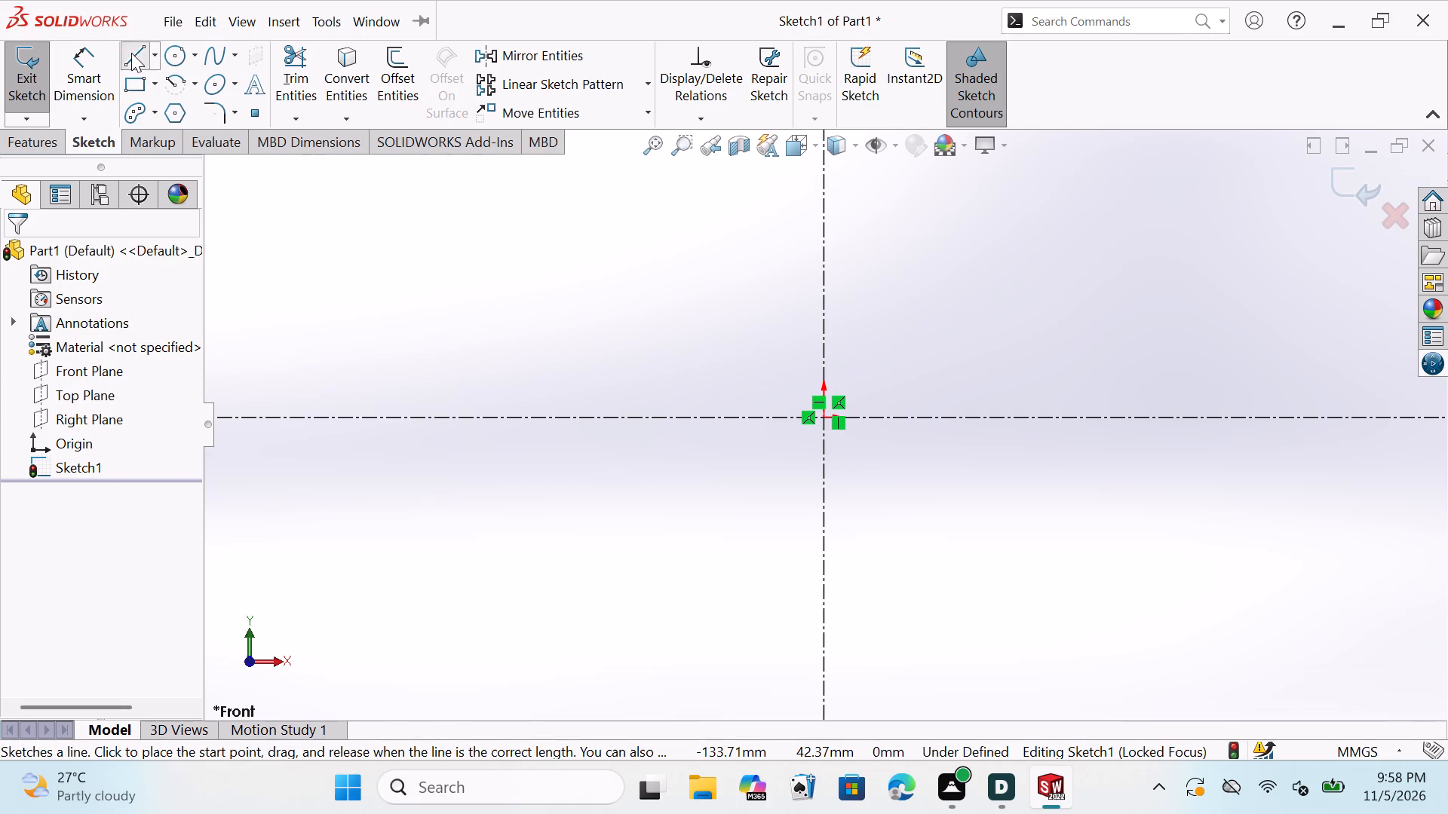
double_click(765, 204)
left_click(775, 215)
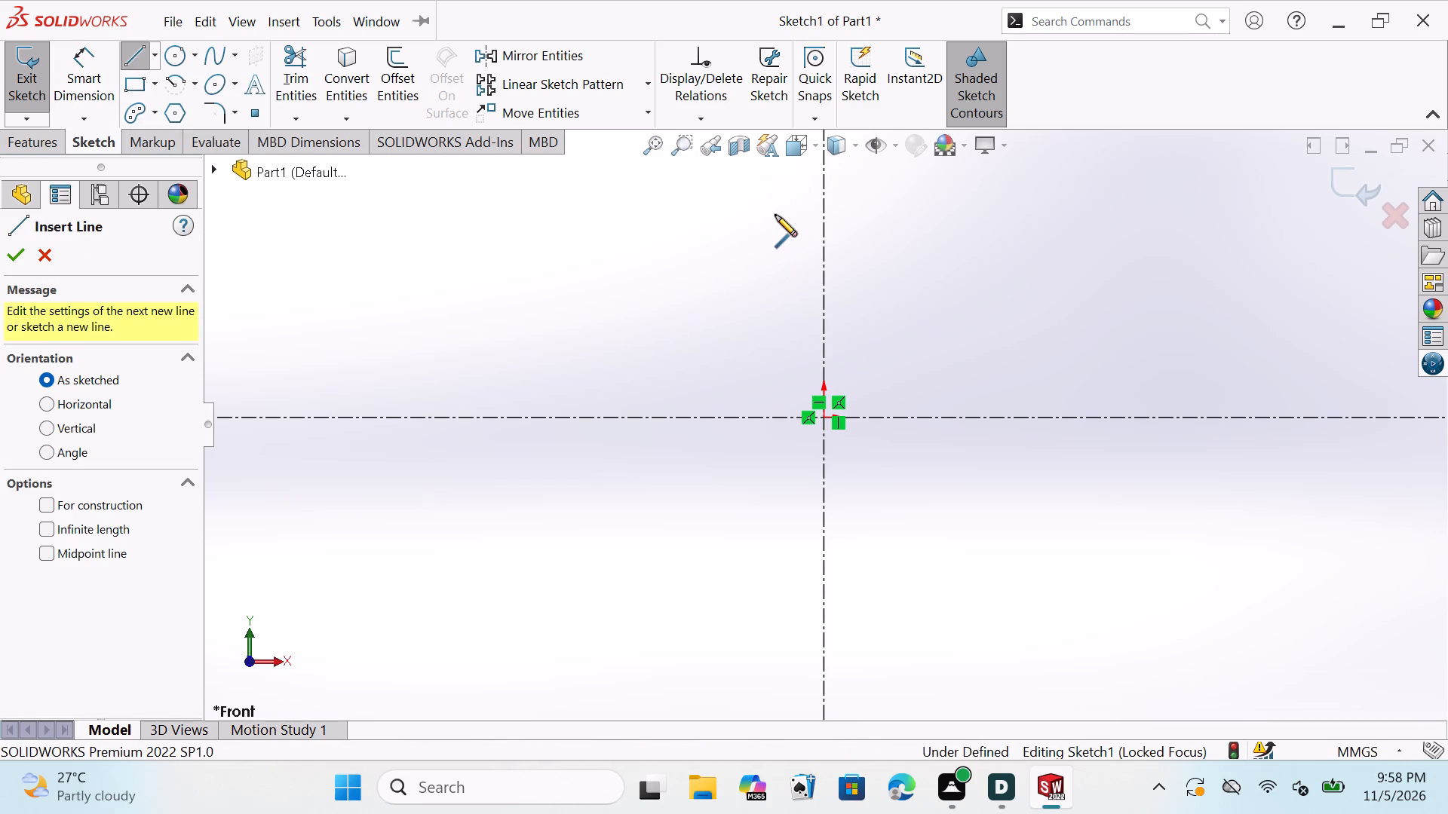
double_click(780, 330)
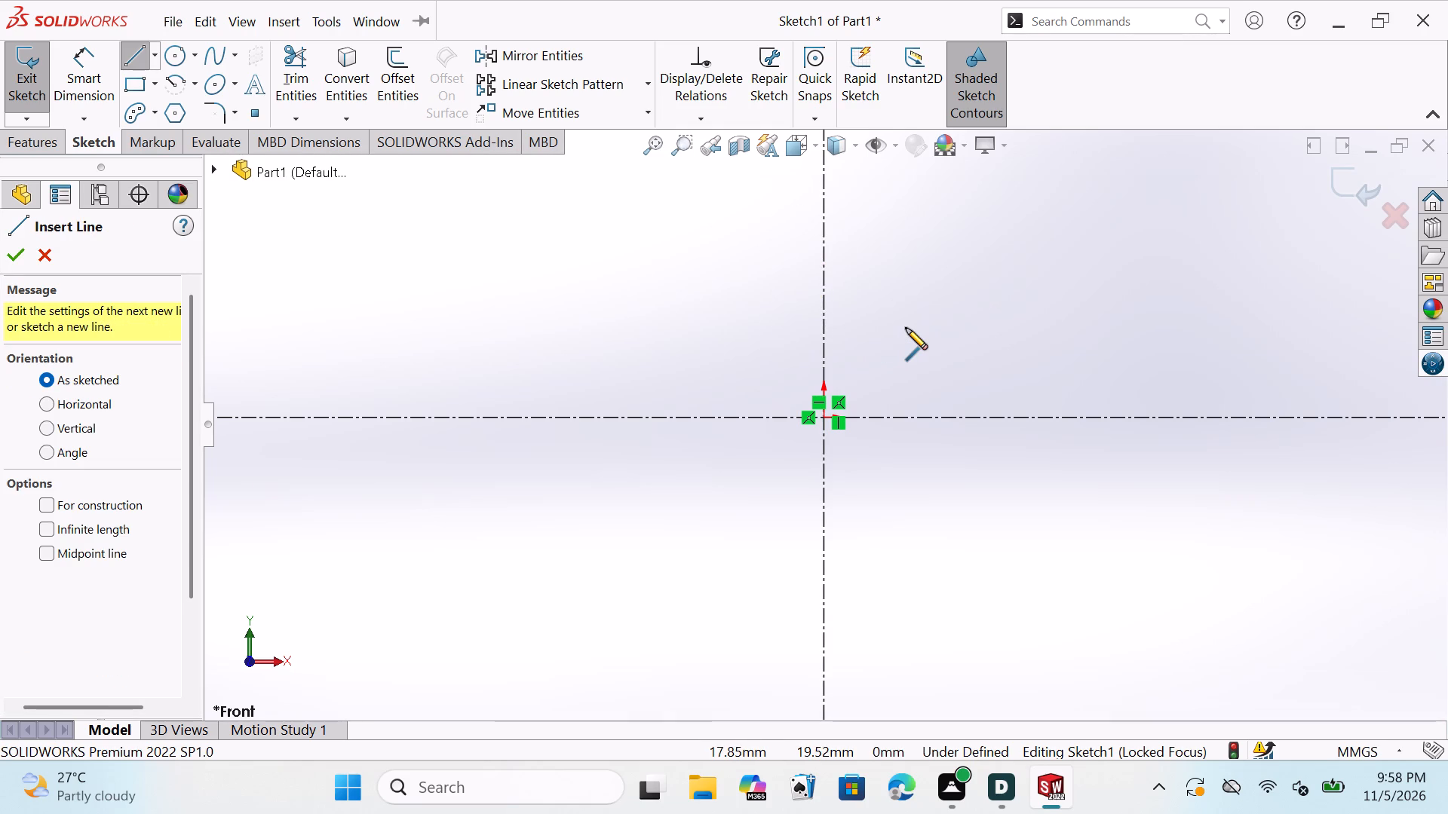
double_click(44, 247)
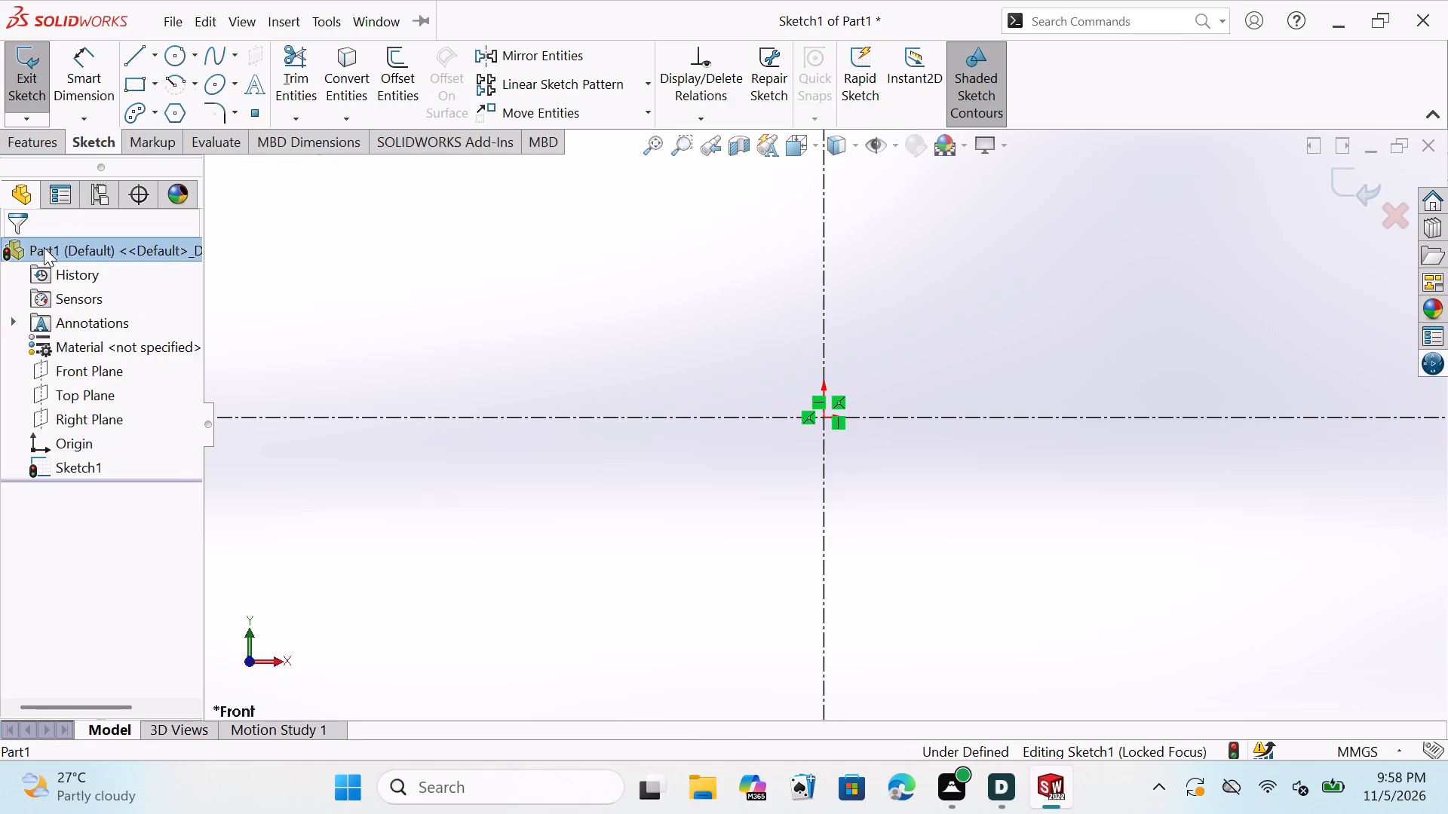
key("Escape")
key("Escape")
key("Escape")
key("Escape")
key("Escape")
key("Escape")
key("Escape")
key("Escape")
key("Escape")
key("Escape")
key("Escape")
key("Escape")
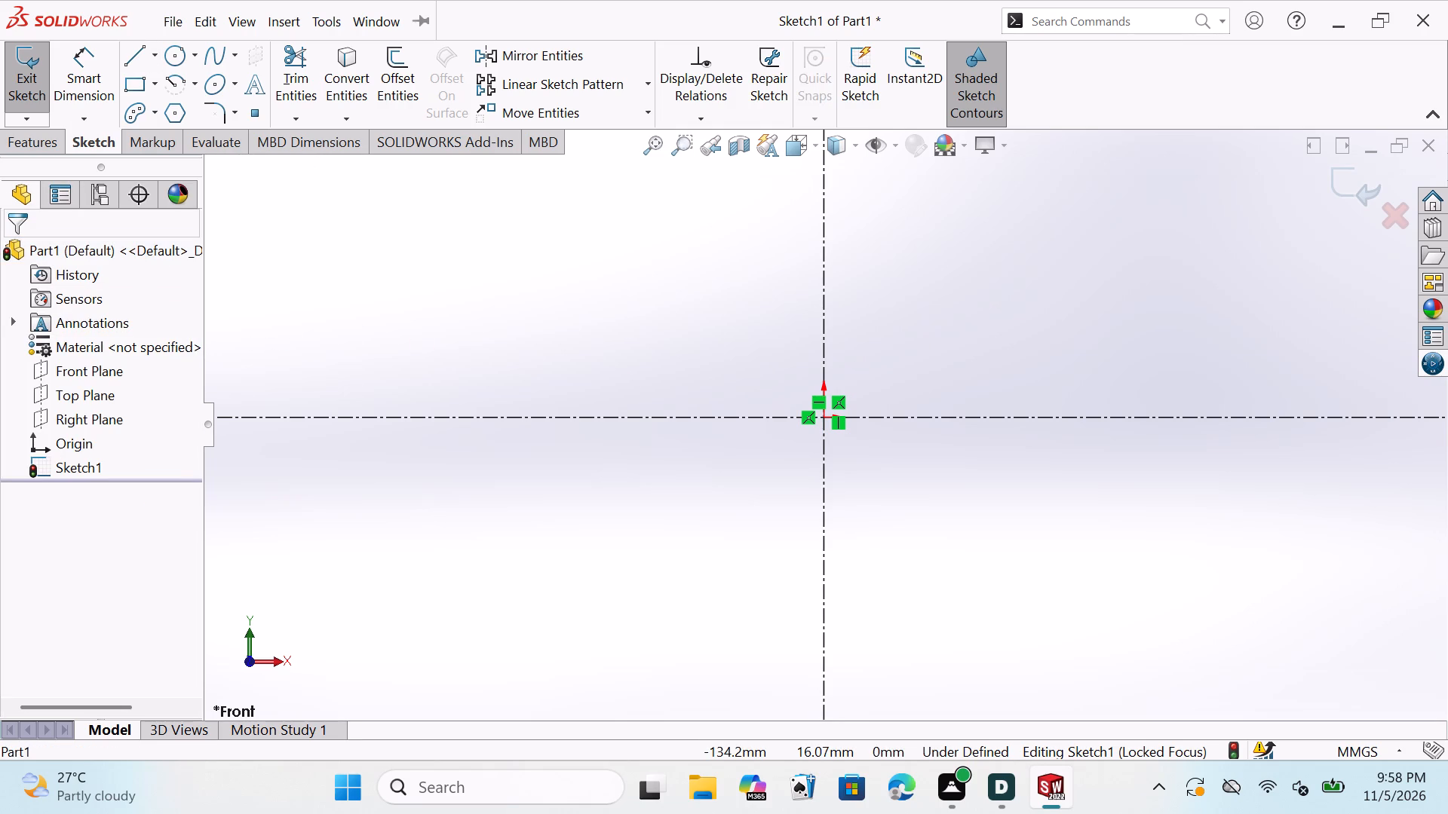
Sketch a closed rectangle from four lines, about 22.9 mm wide and 22 mm high, above the origin and straddling the vertical centerline.
left_click(127, 50)
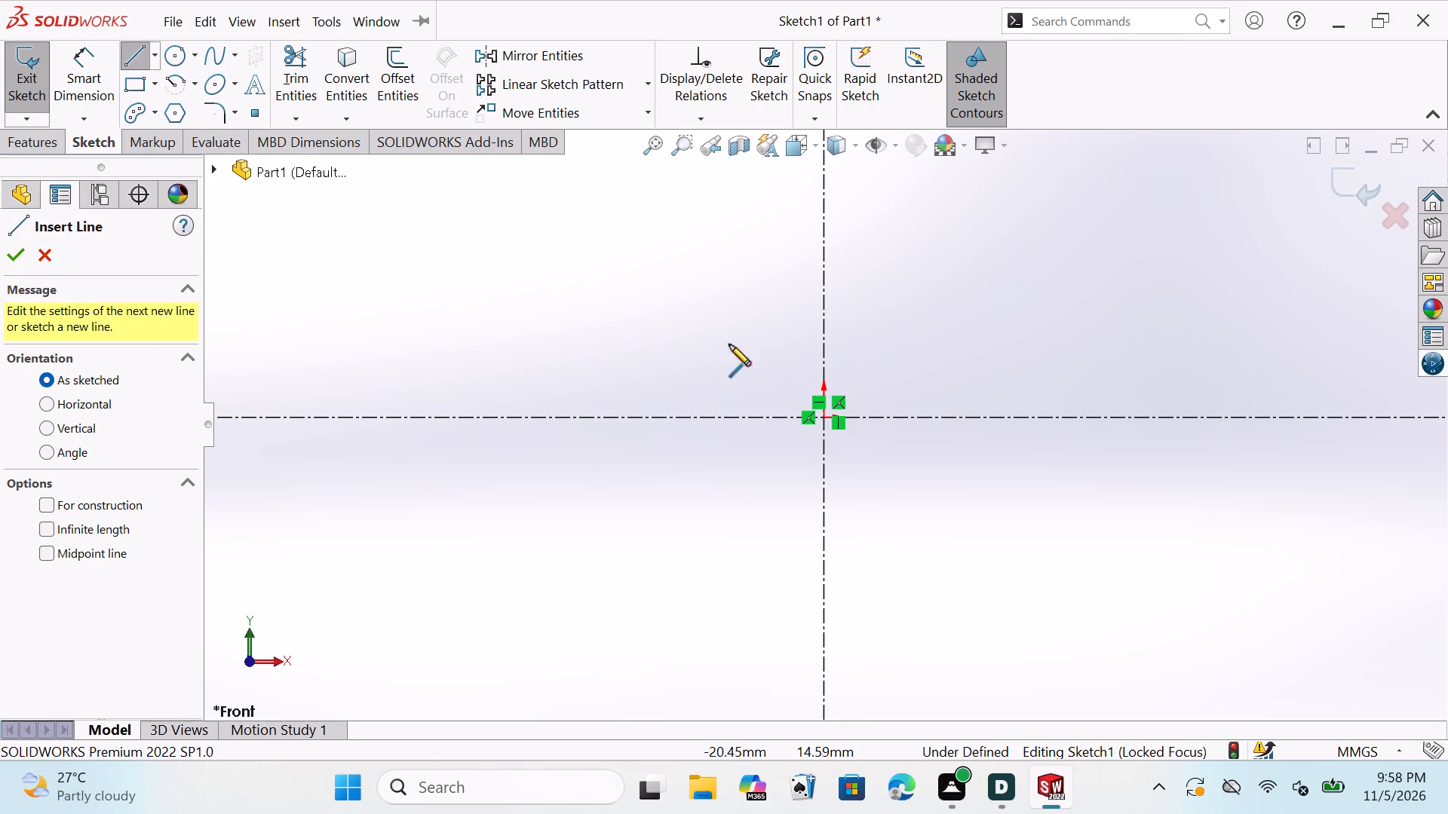
double_click(775, 230)
left_click(777, 226)
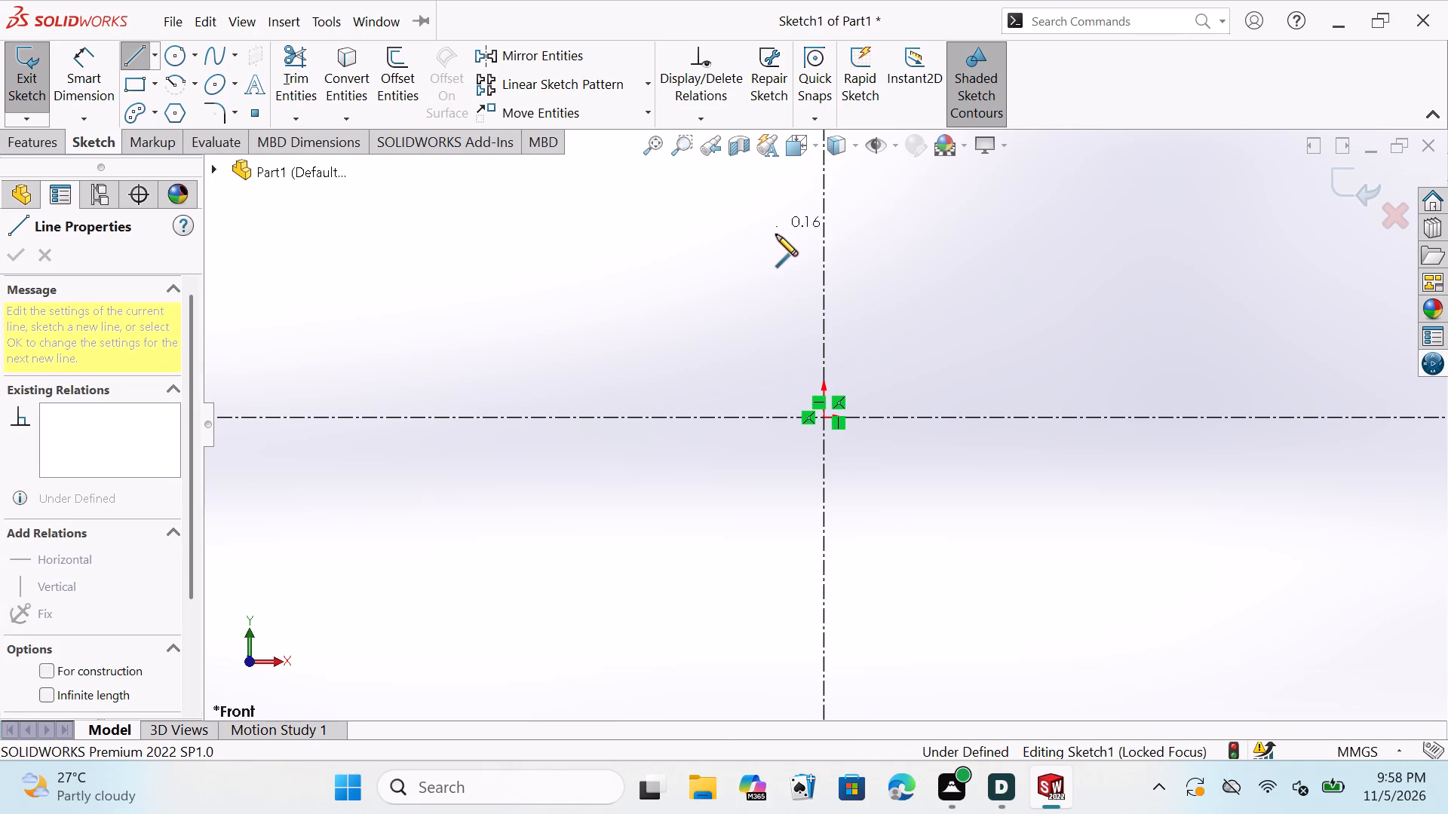
left_click(780, 327)
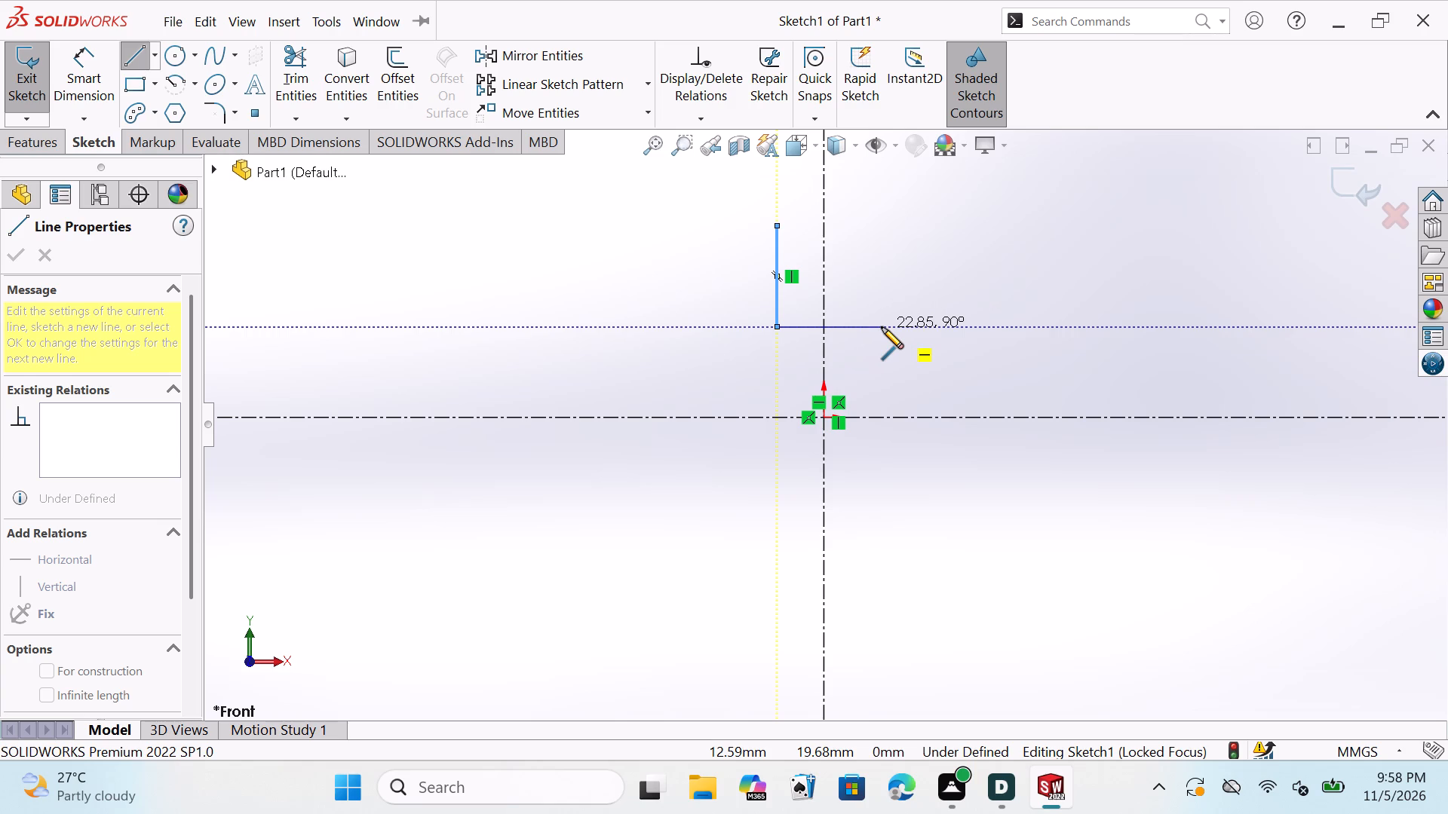
left_click(882, 327)
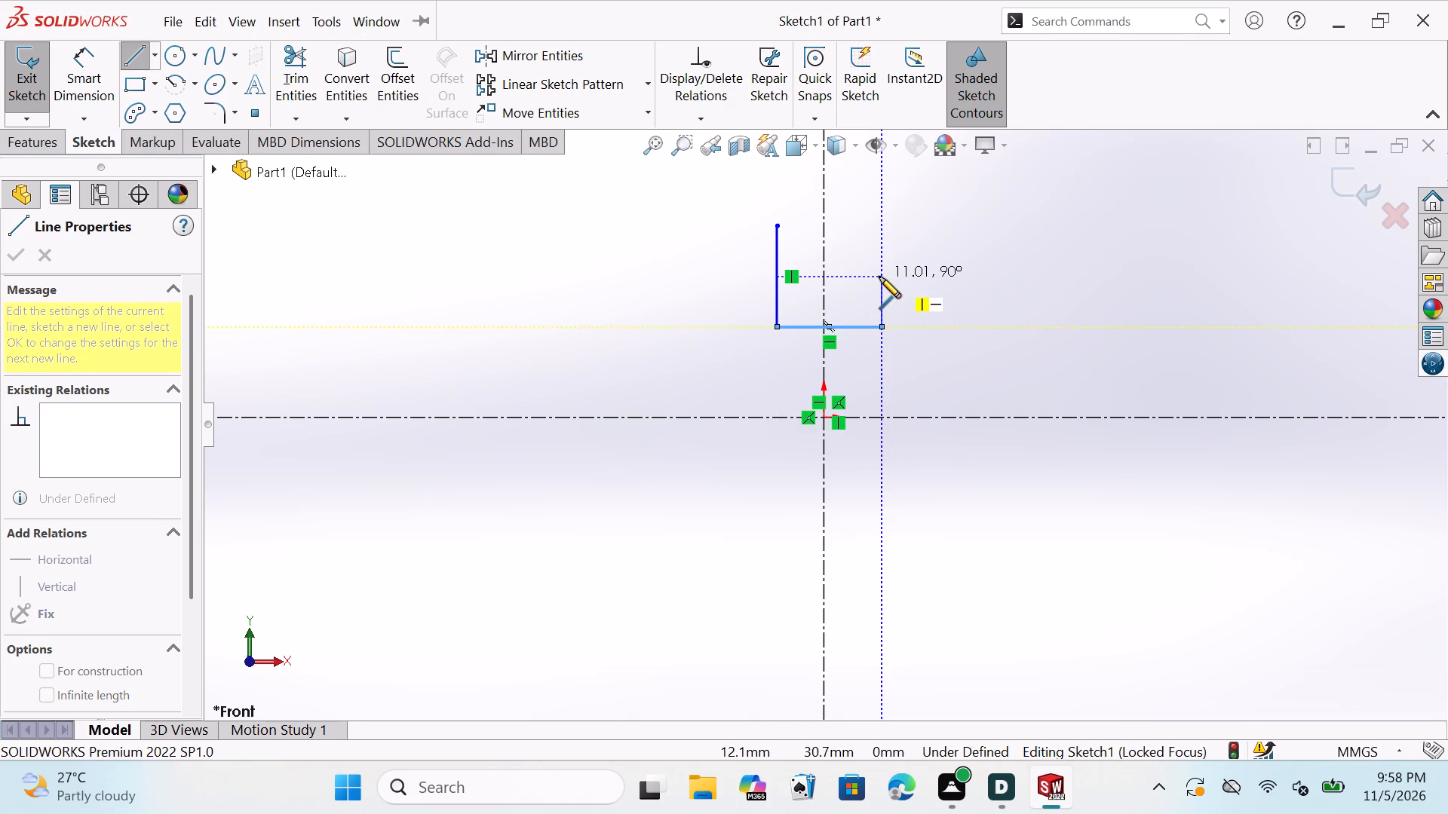
left_click(881, 224)
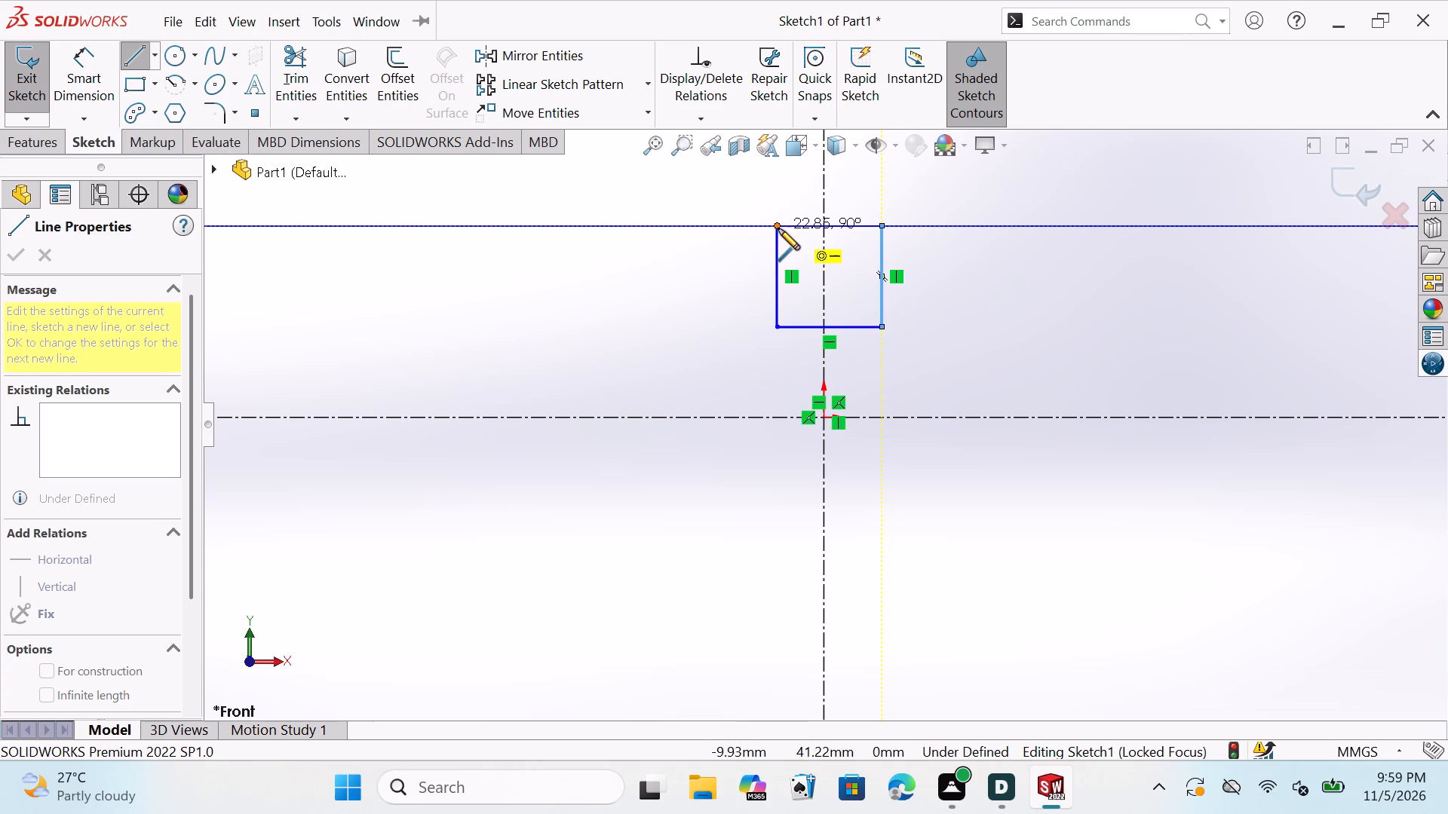
left_click(778, 223)
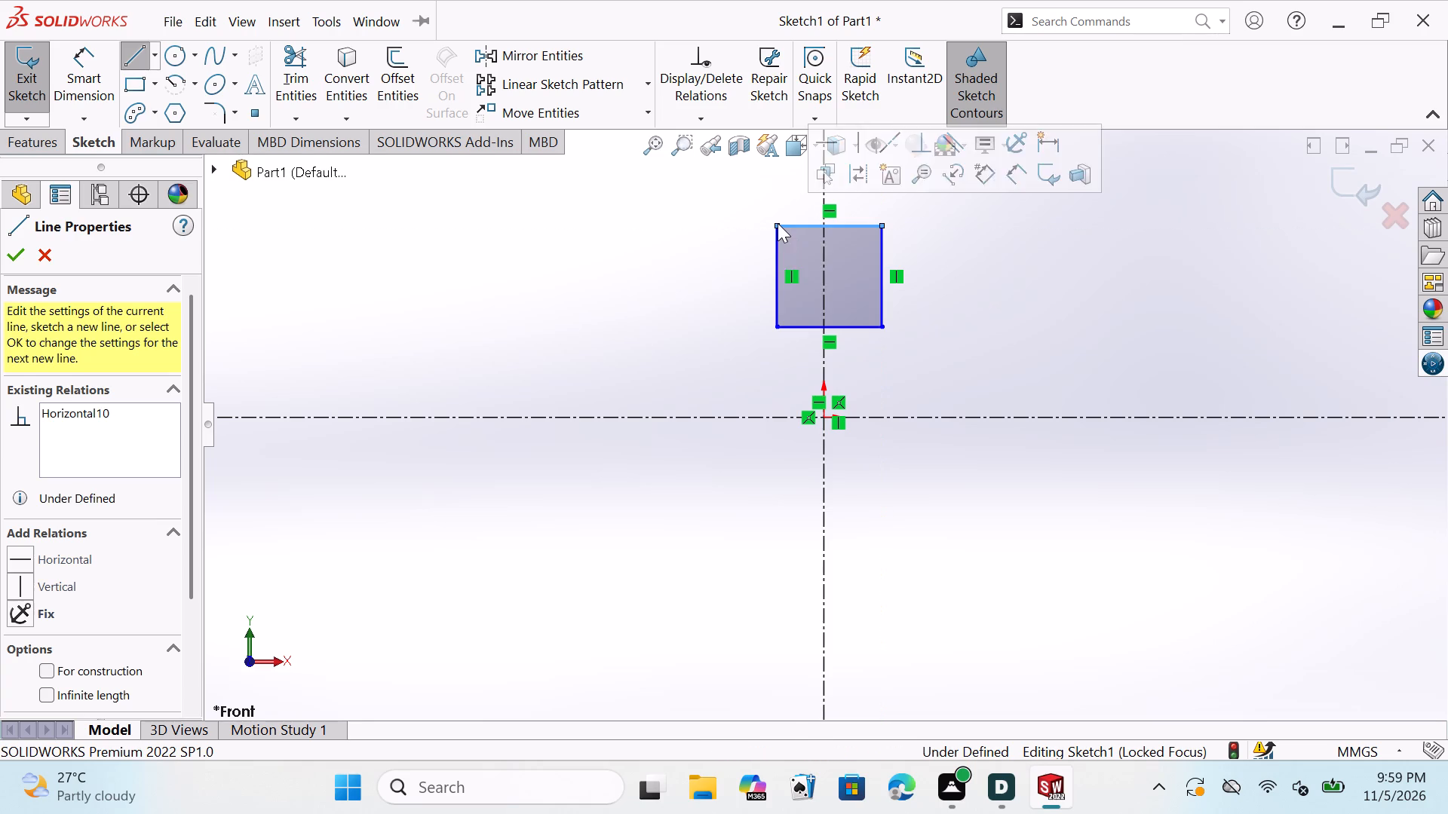
key("Escape")
key("Escape")
key("Escape")
key("Escape")
key("Escape")
key("Escape")
key("Escape")
key("Escape")
key("Escape")
key("Escape")
key("Escape")
key("Escape")
key("Escape")
key("Escape")
key("Escape")
key("Escape")
key("Escape")
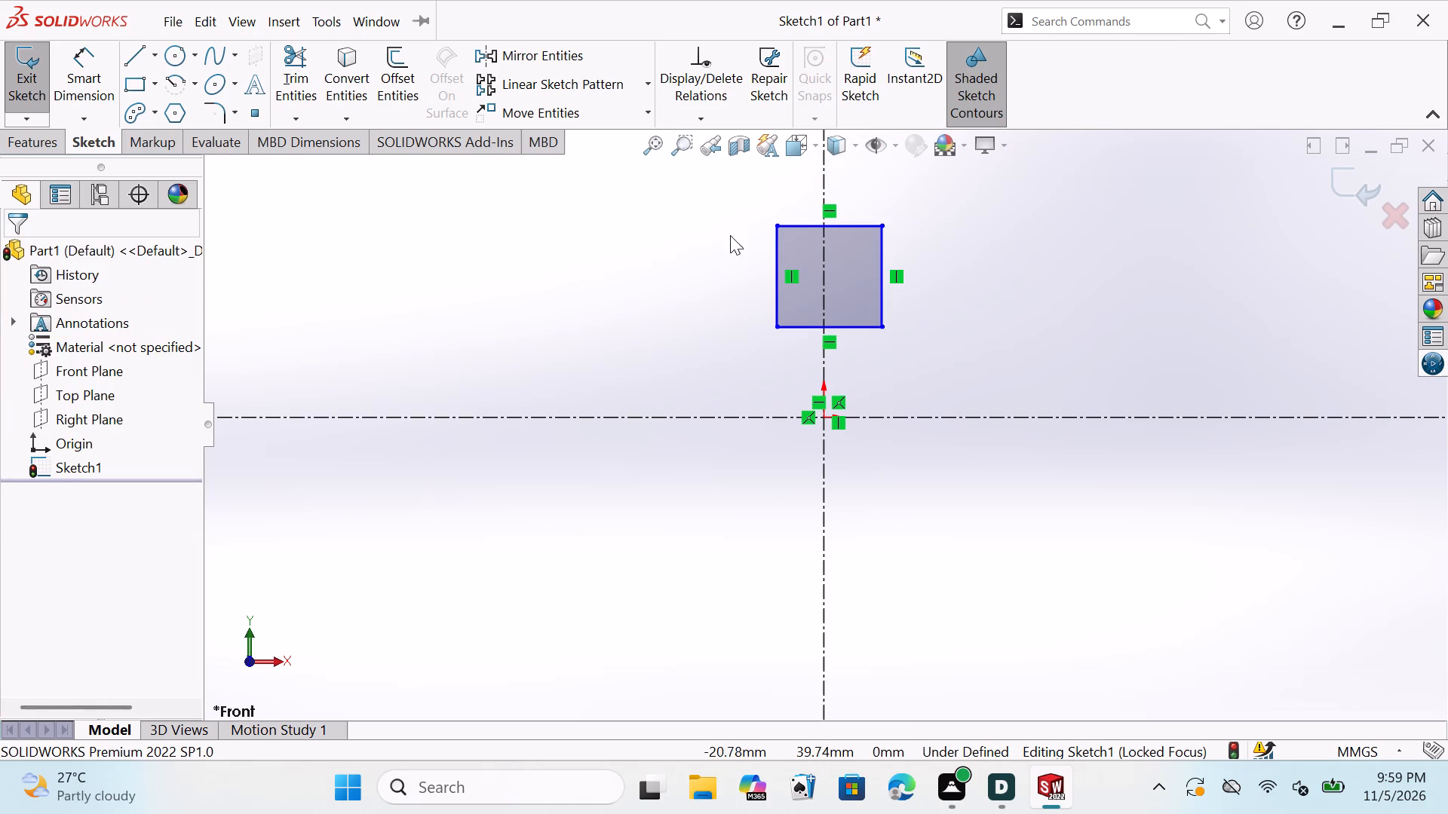
key("Escape")
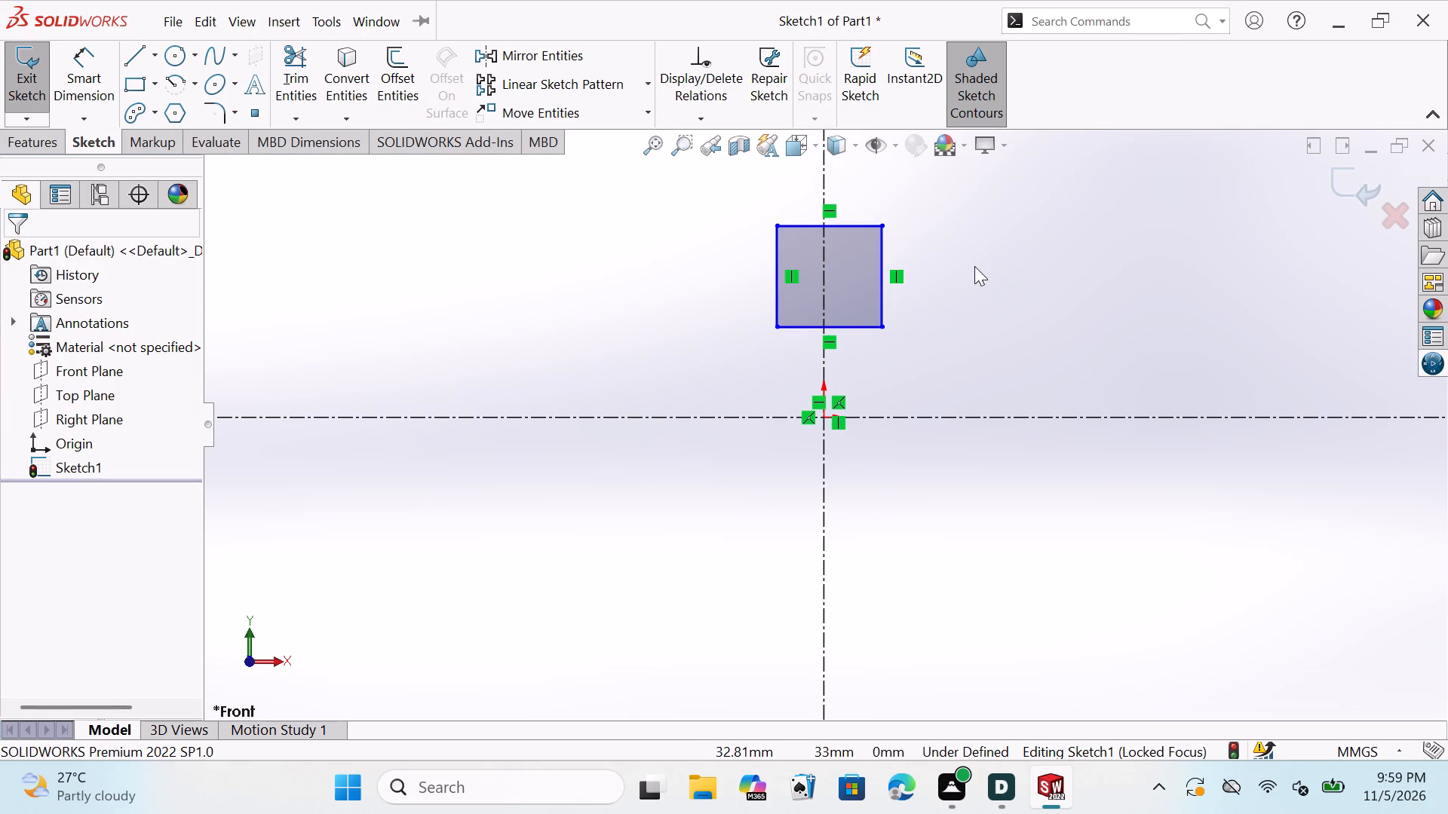
key("Escape")
key("Escape")
key("Escape")
key("Escape")
key("Escape")
key("Escape")
key("Escape")
key("Escape")
key("Escape")
key("Escape")
key("Escape")
key("Escape")
key("Escape")
key("Escape")
key("Escape")
key("Escape")
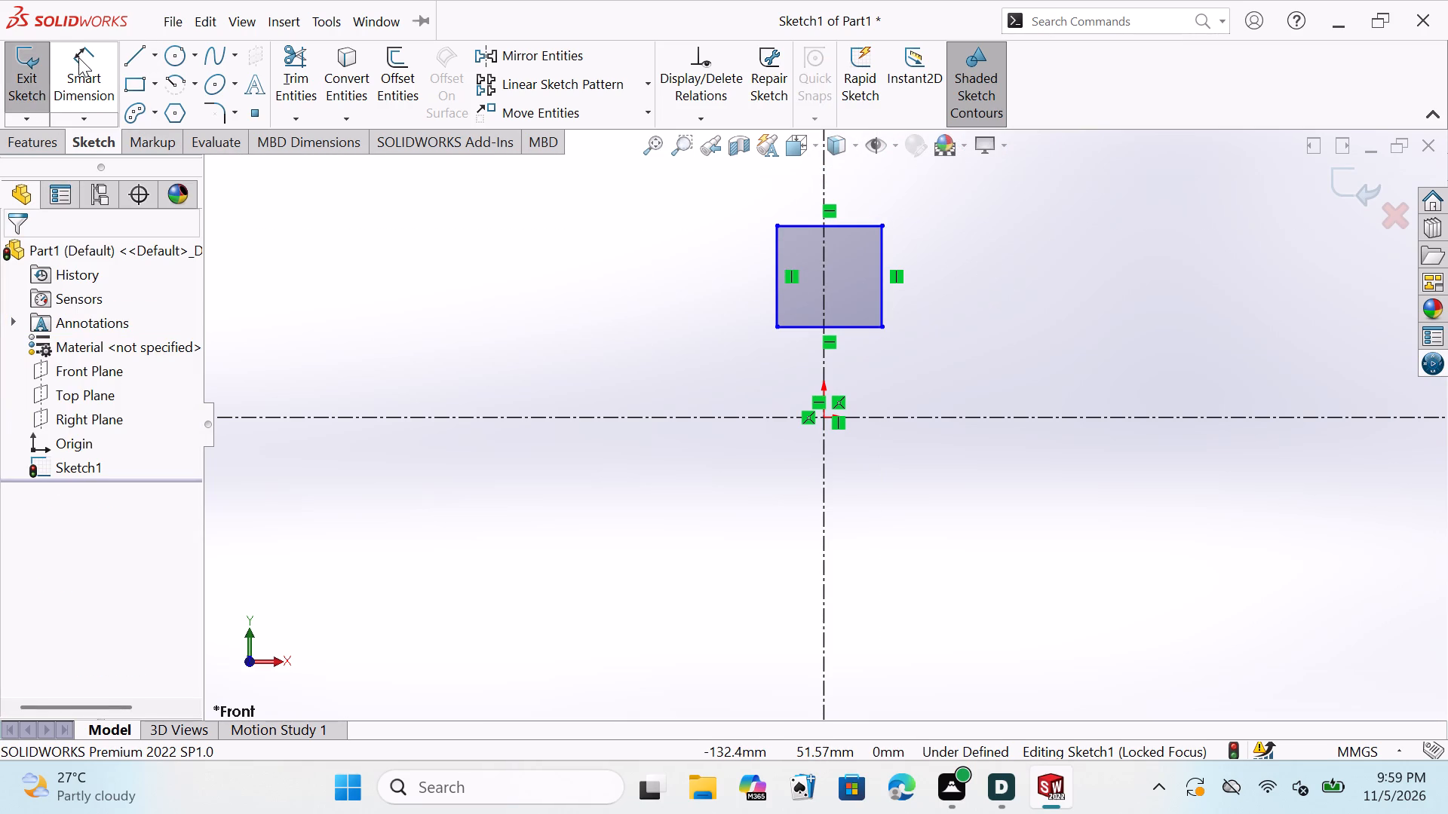
Dimension the rectangle's top edge and set its width to 78 mm.
left_click(78, 57)
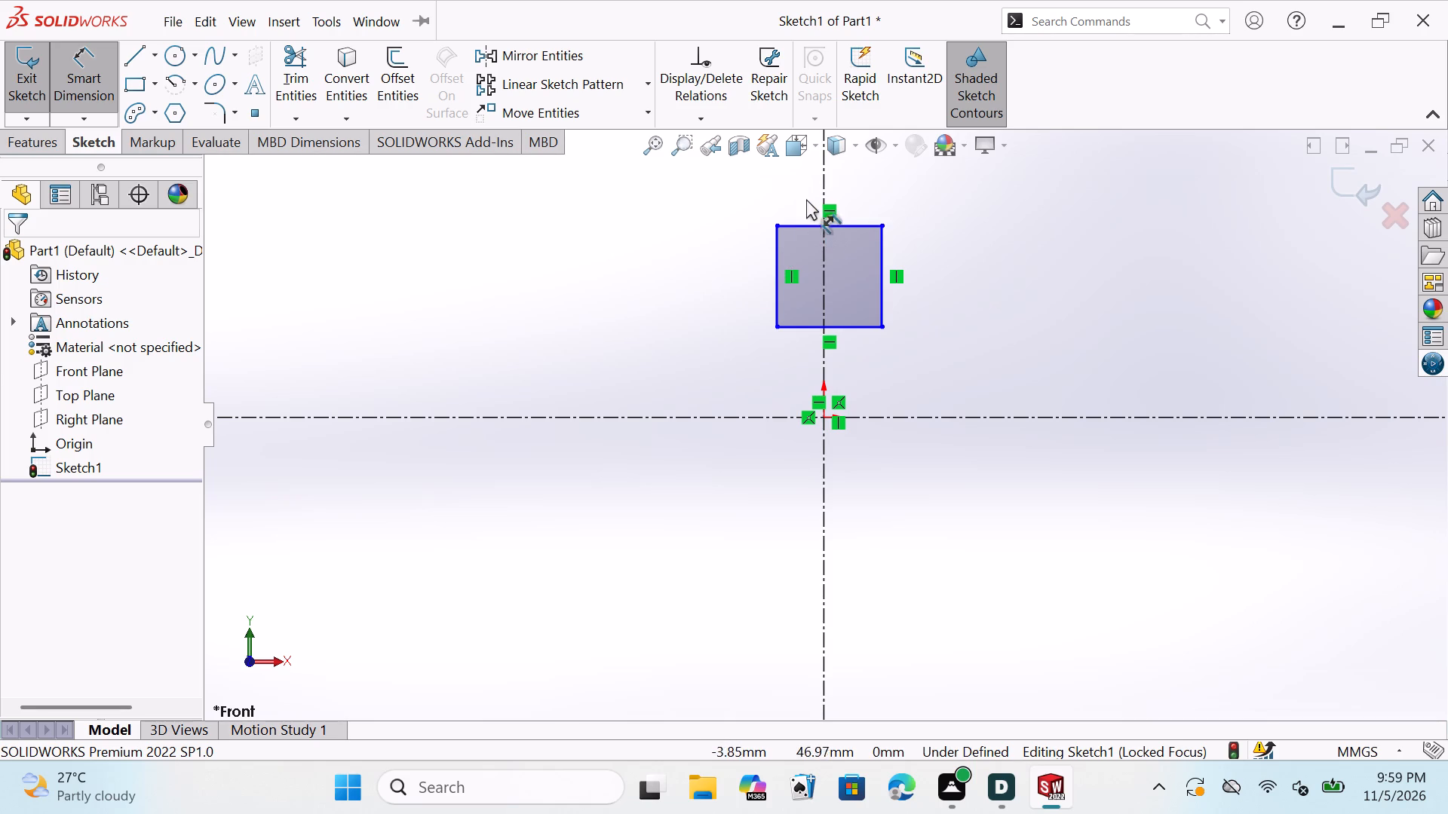
left_click(857, 226)
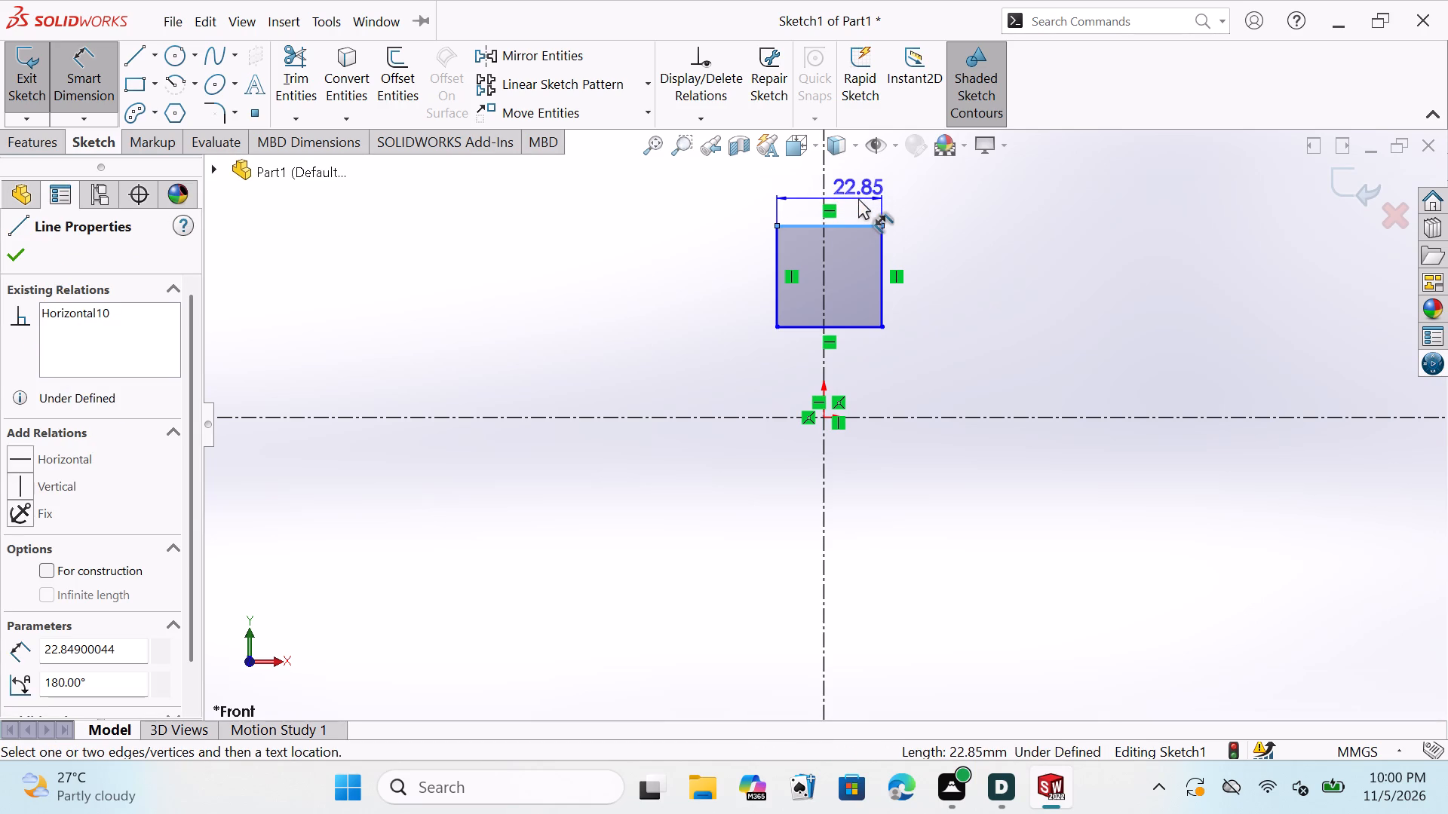
left_click(858, 198)
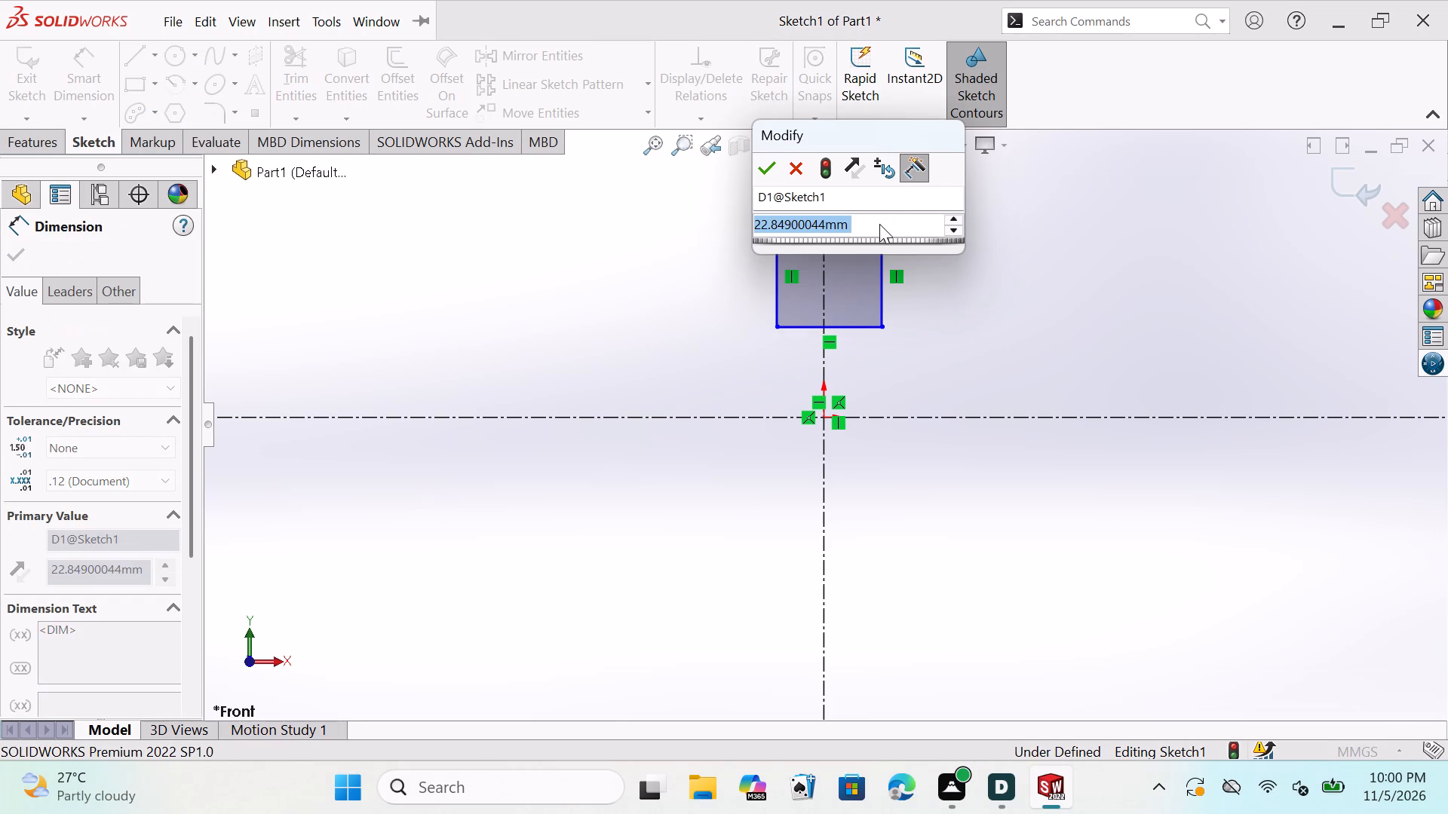
left_click(881, 224)
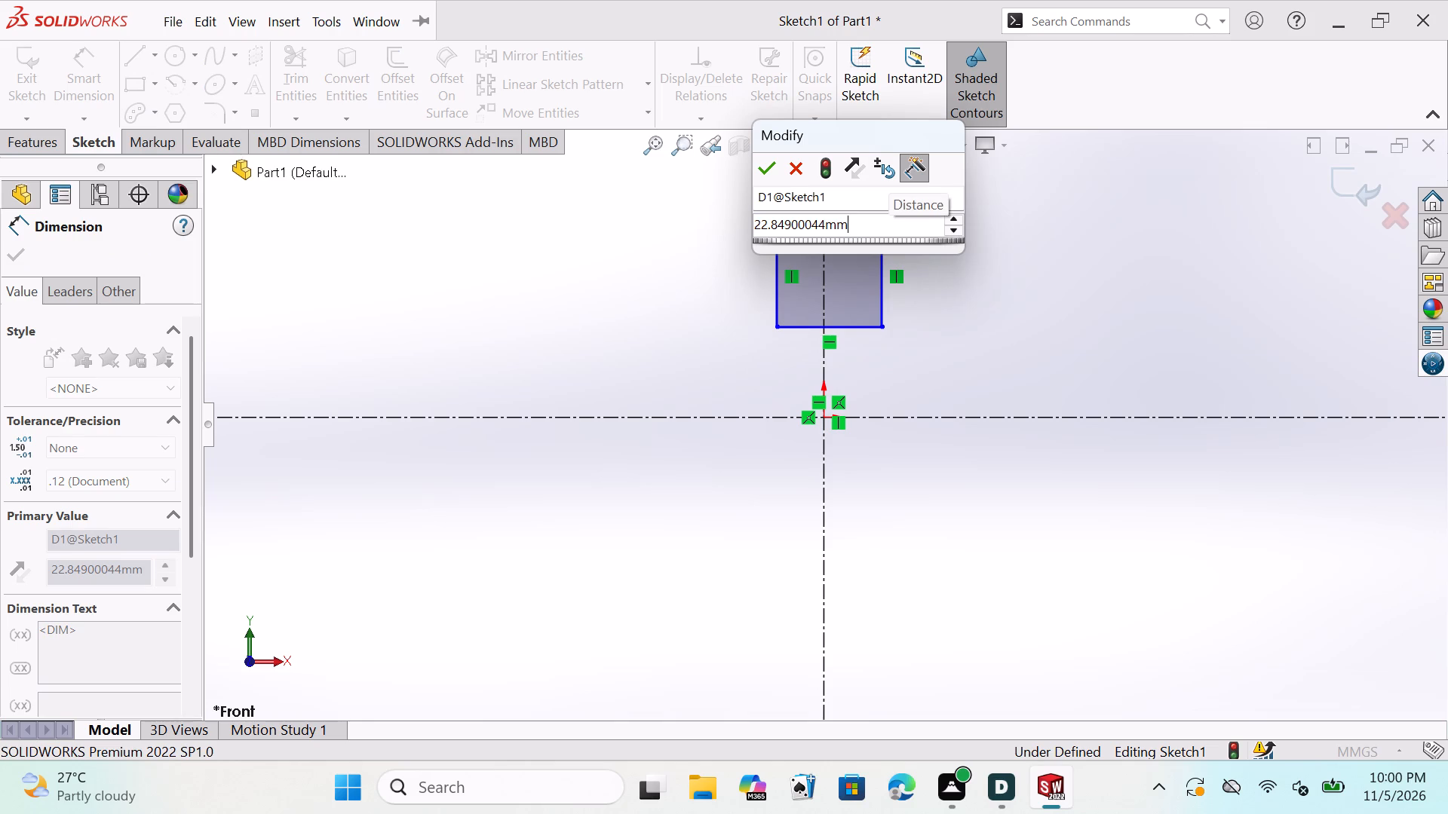
key("BackSpace")
key("BackSpace")
key("BackSpace")
key("BackSpace")
key("BackSpace")
key("BackSpace")
key("BackSpace")
key("BackSpace")
key("BackSpace")
key("BackSpace")
key("BackSpace")
key("BackSpace")
key("BackSpace")
key("BackSpace")
key("BackSpace")
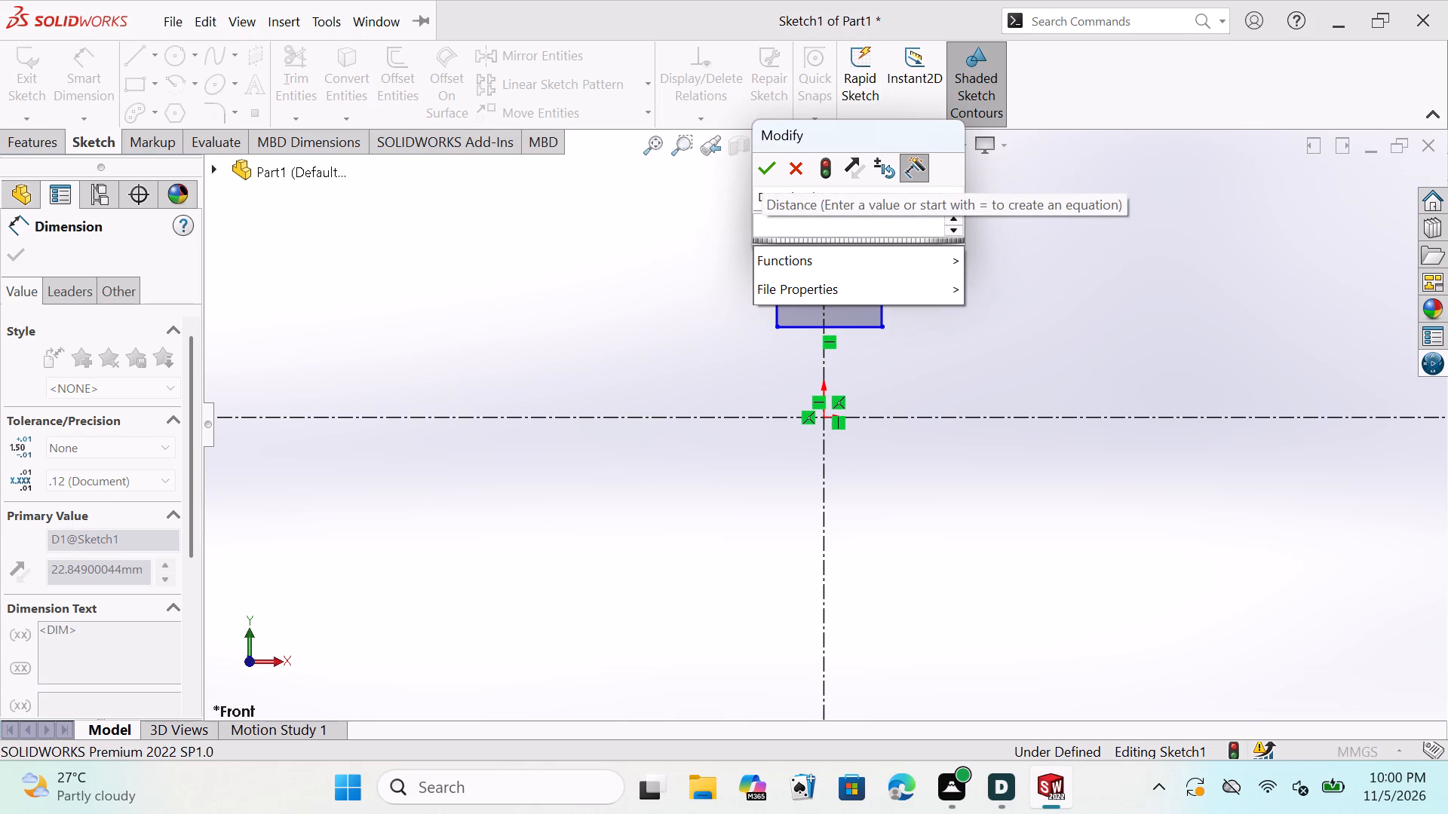
type("78")
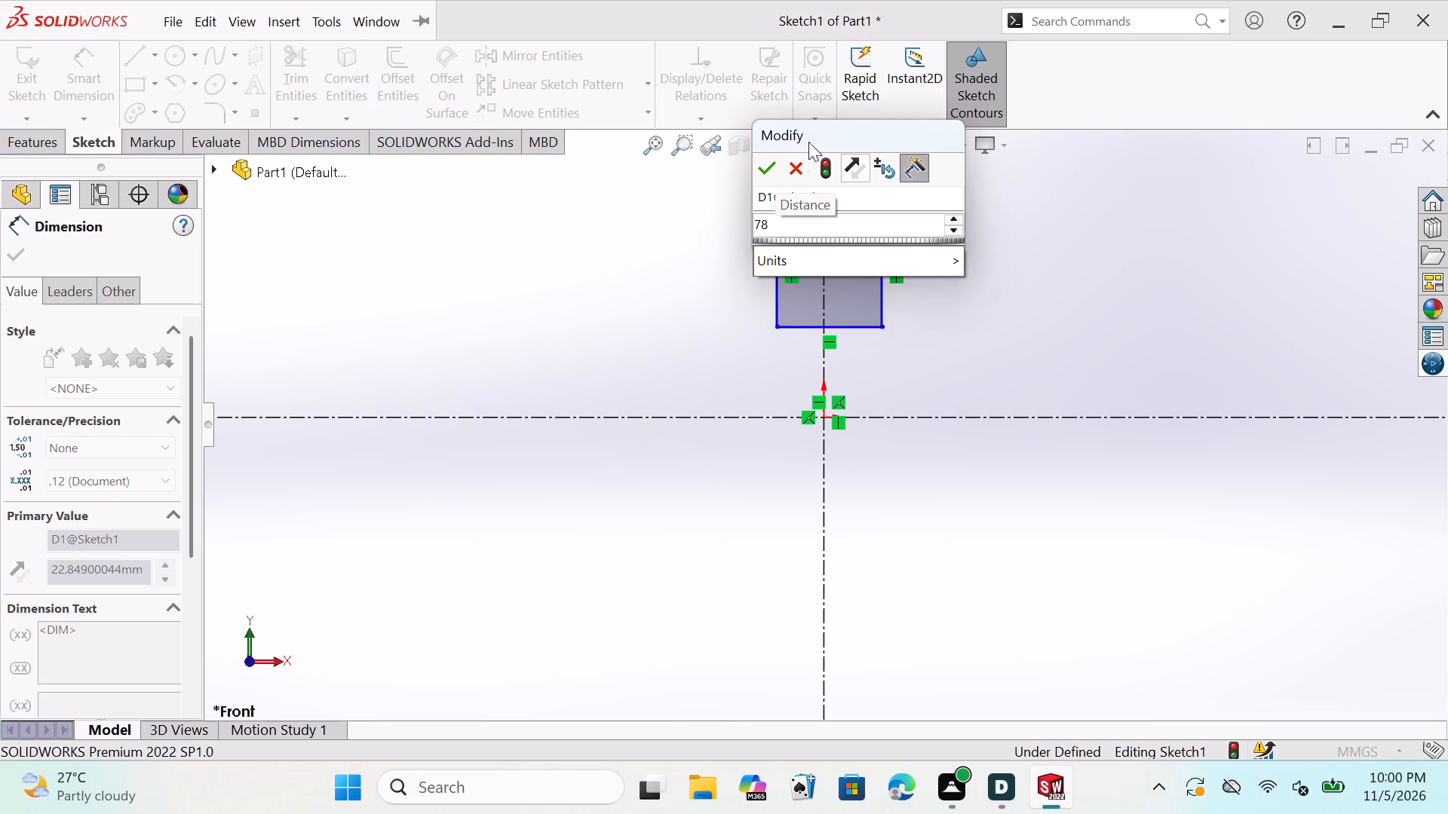
left_click(765, 159)
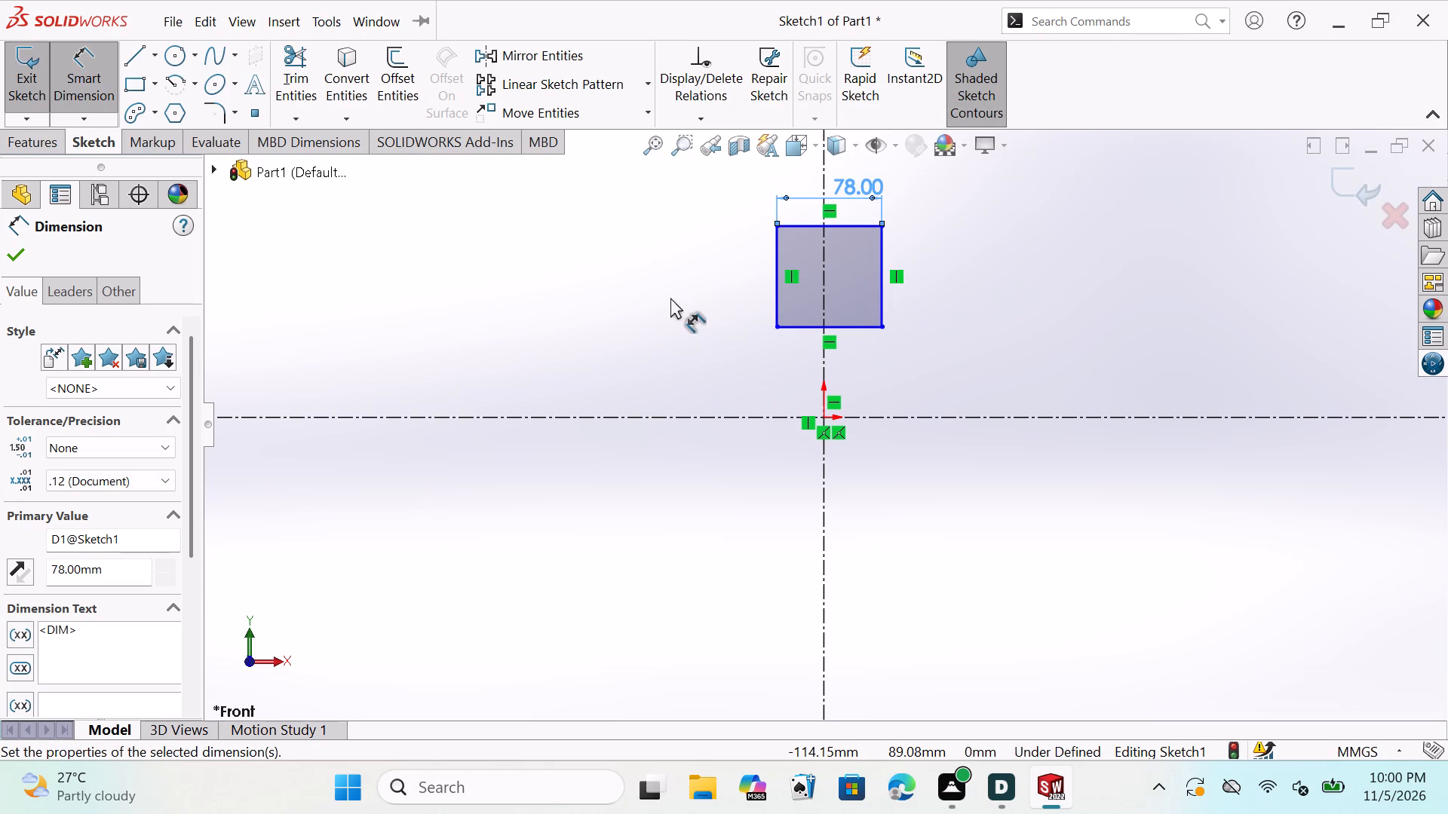
double_click(20, 256)
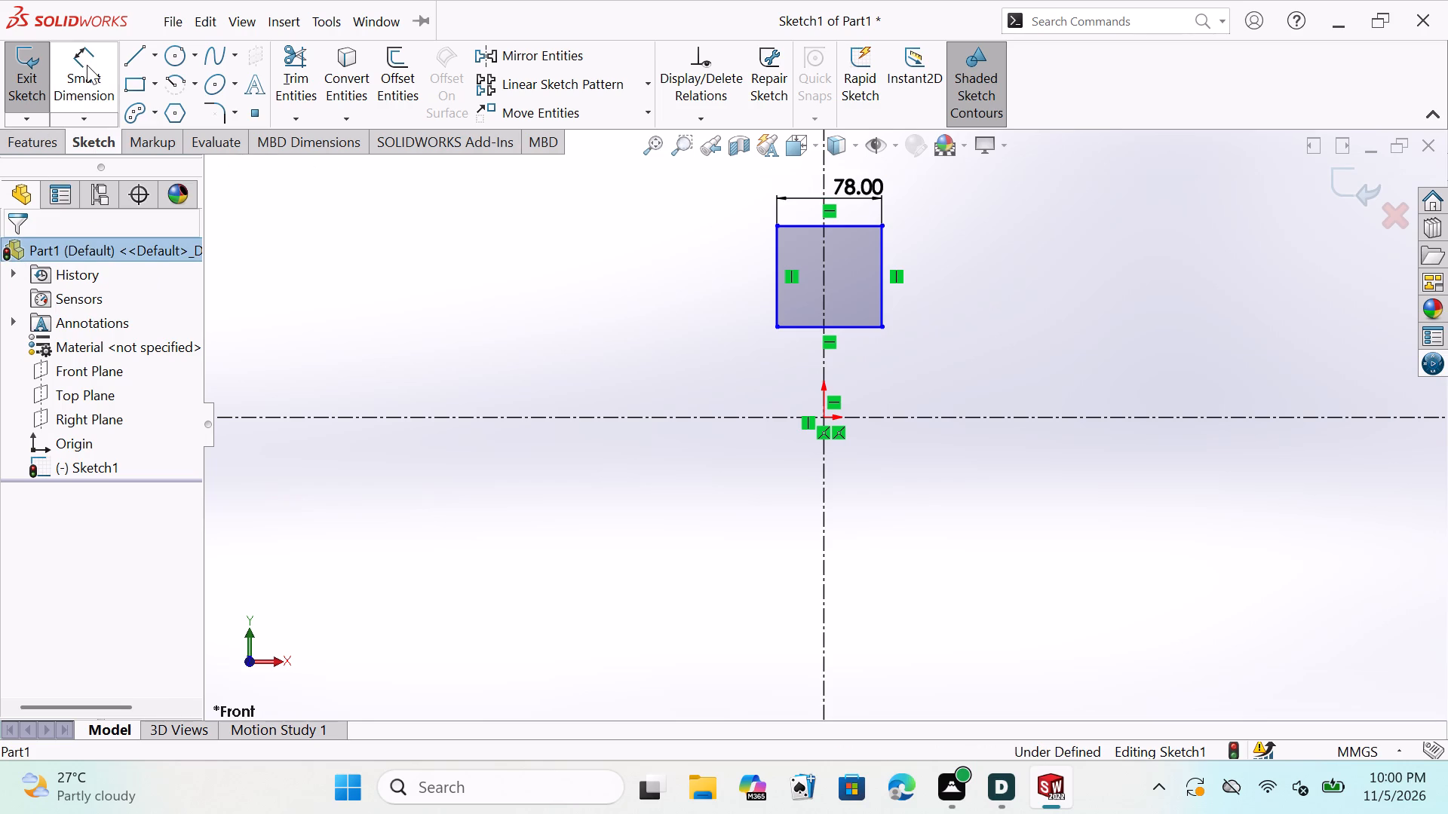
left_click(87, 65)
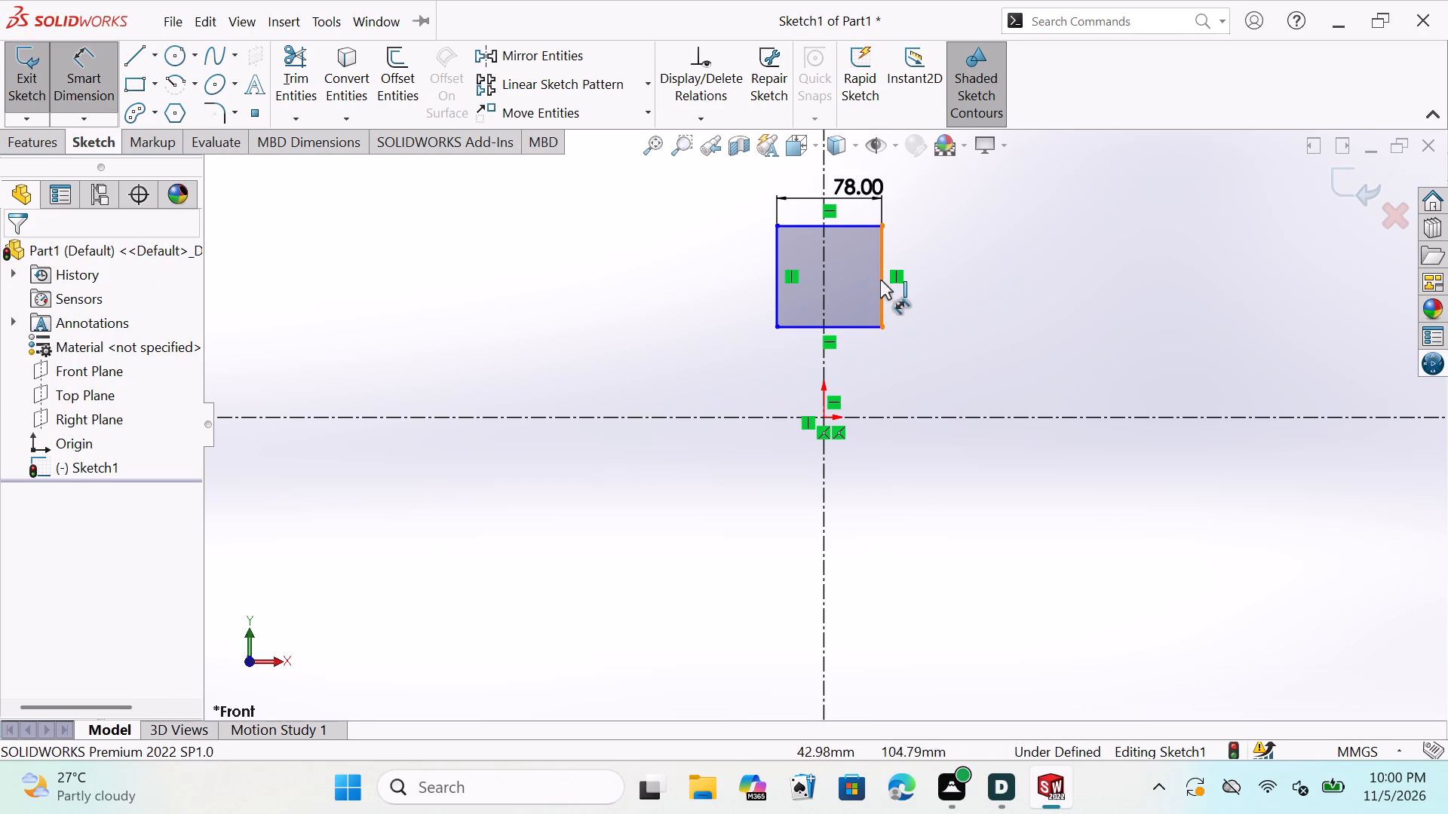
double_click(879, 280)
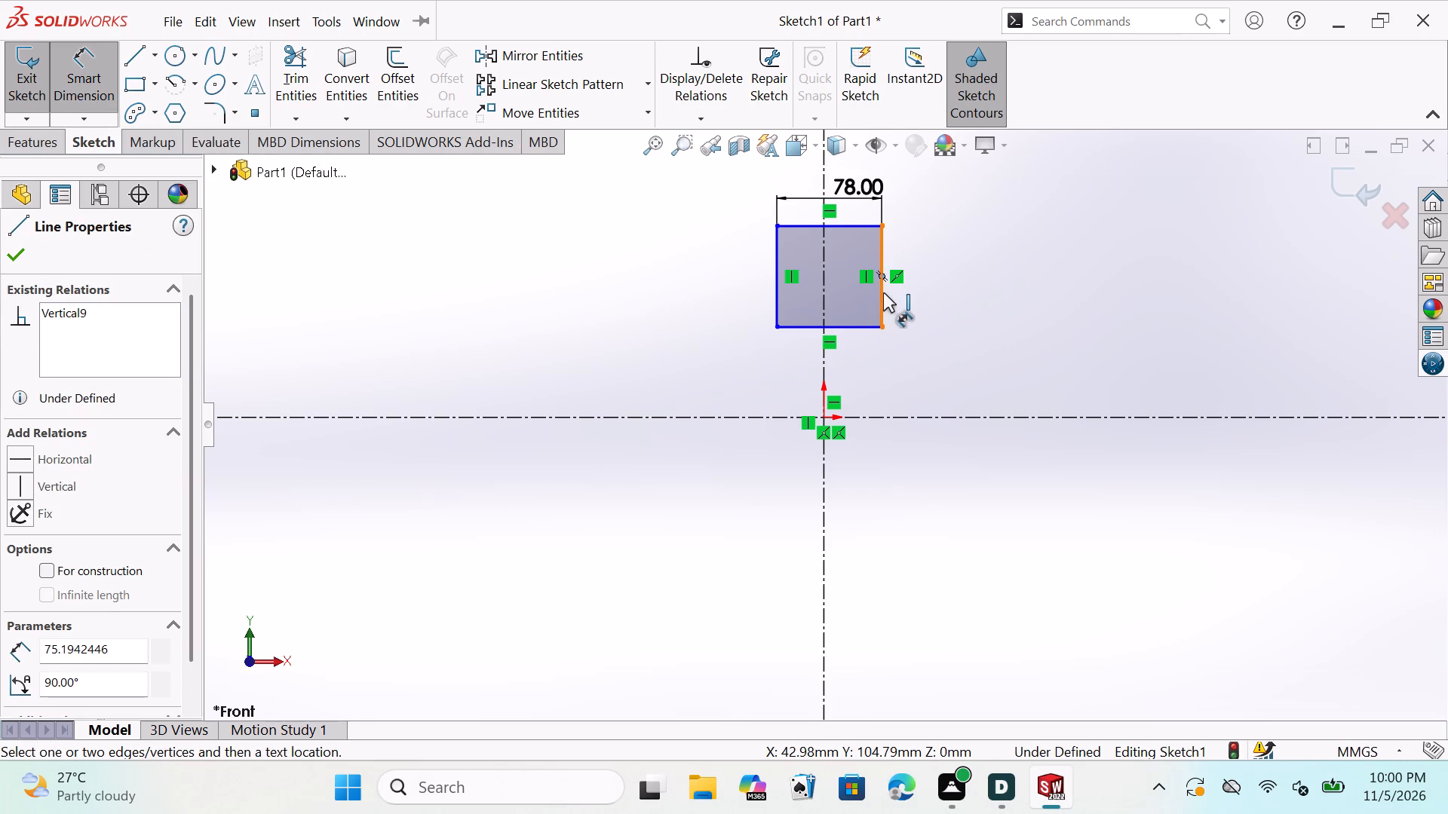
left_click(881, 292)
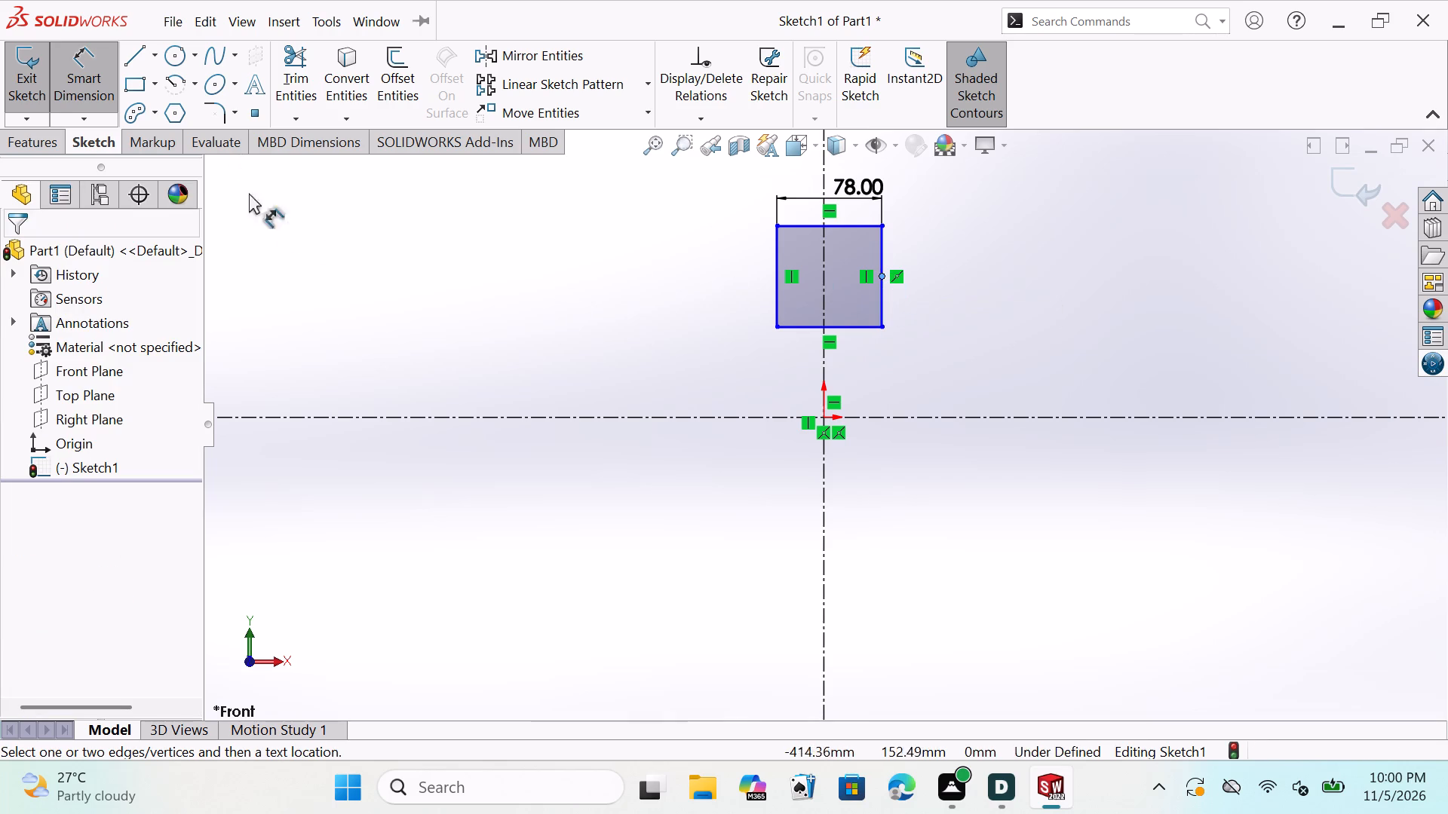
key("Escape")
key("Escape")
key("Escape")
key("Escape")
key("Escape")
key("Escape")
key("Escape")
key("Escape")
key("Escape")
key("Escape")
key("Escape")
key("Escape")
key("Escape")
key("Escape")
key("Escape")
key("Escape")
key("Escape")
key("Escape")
Dimension the rectangle's right vertical edge and set its height to 125 mm.
left_click(78, 74)
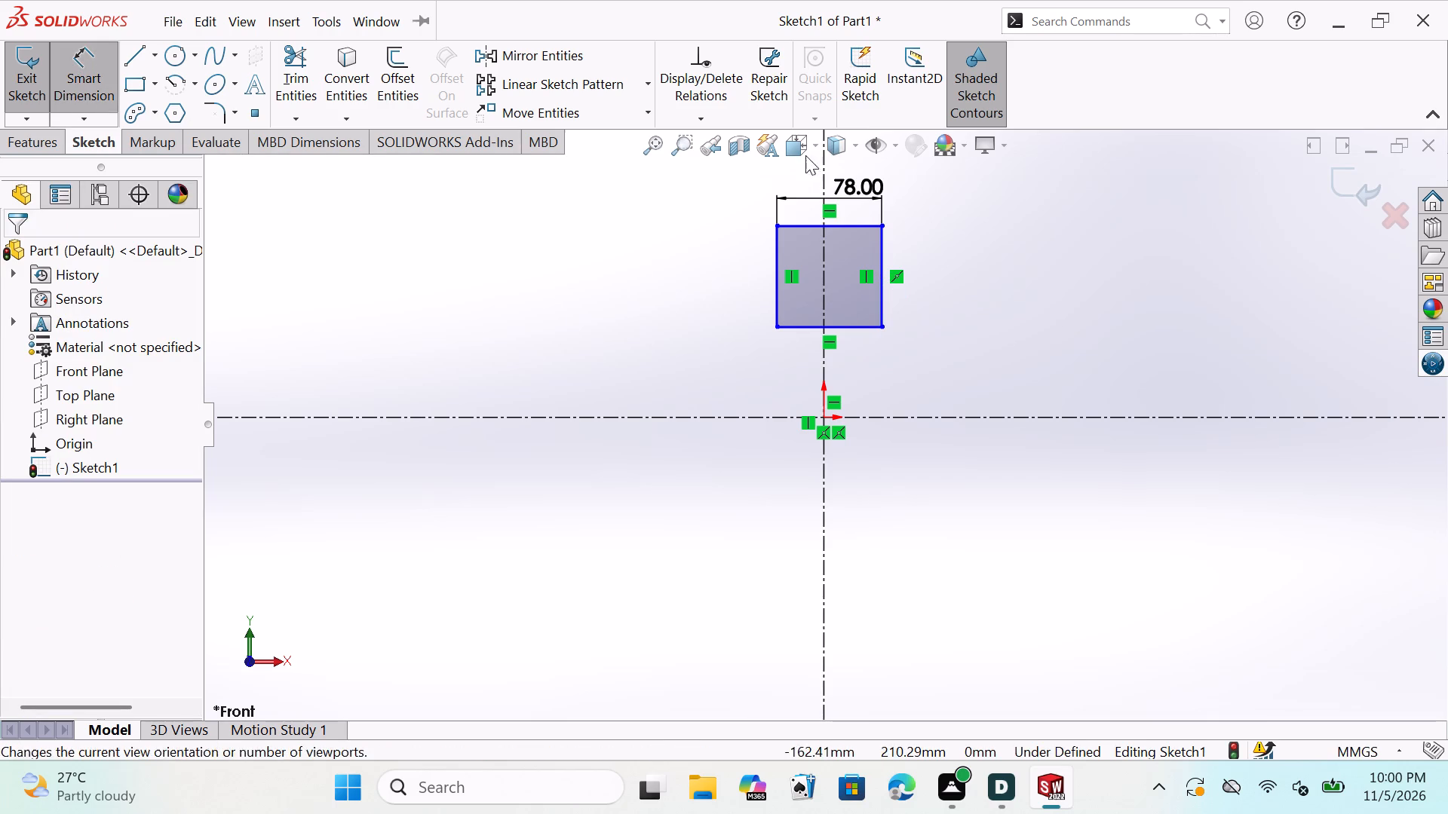
left_click(879, 283)
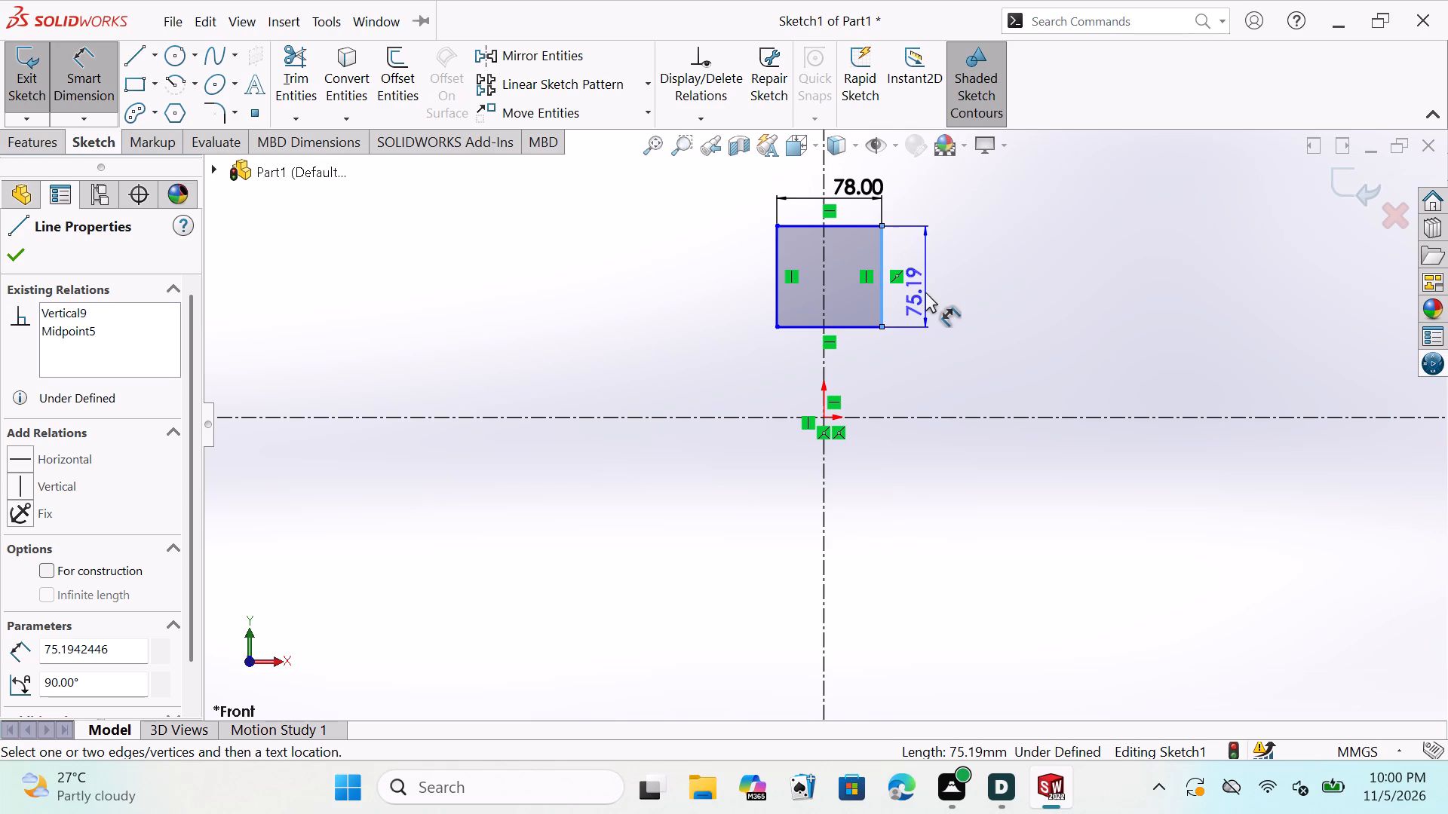
left_click(925, 292)
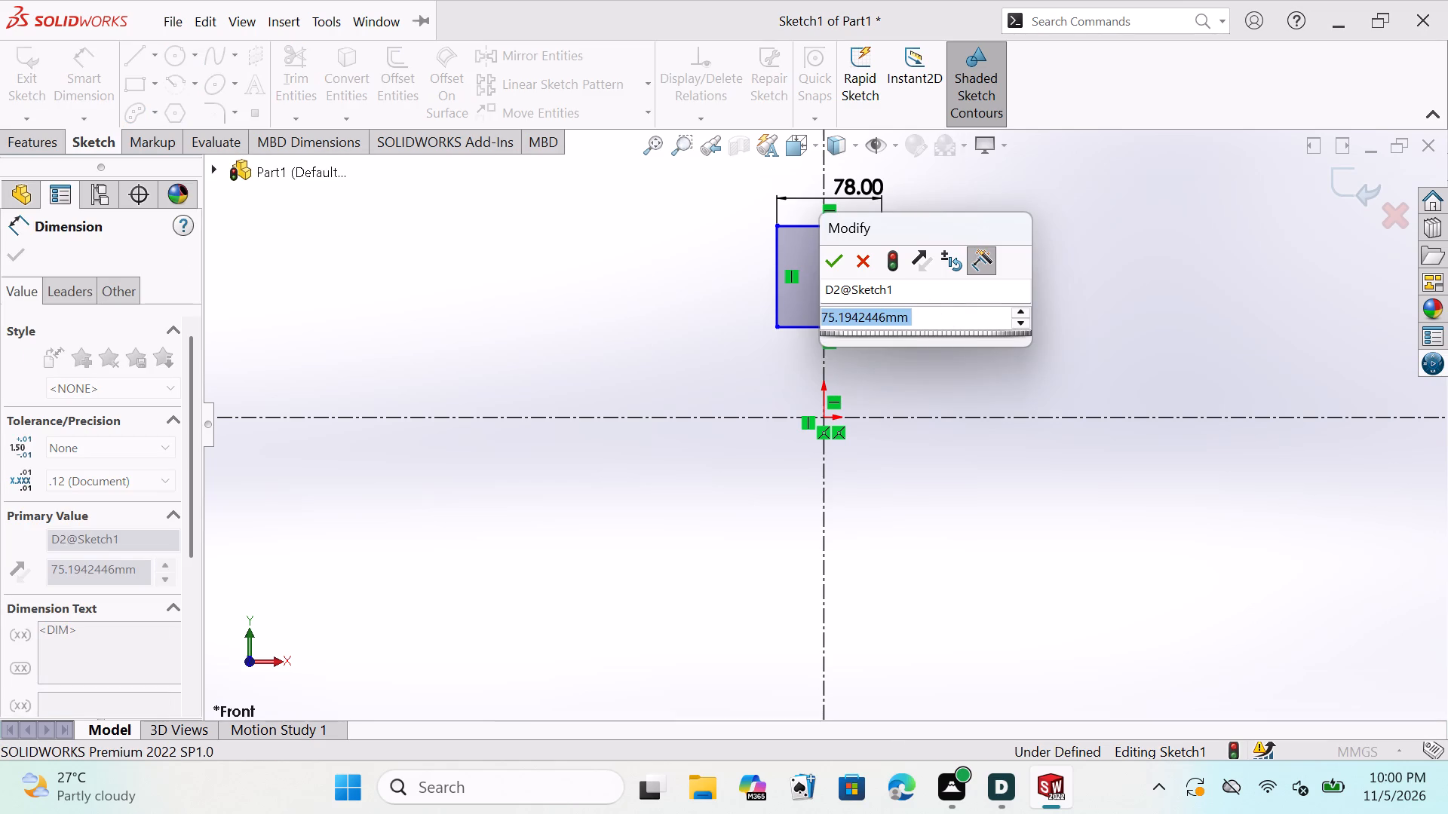
left_click(942, 309)
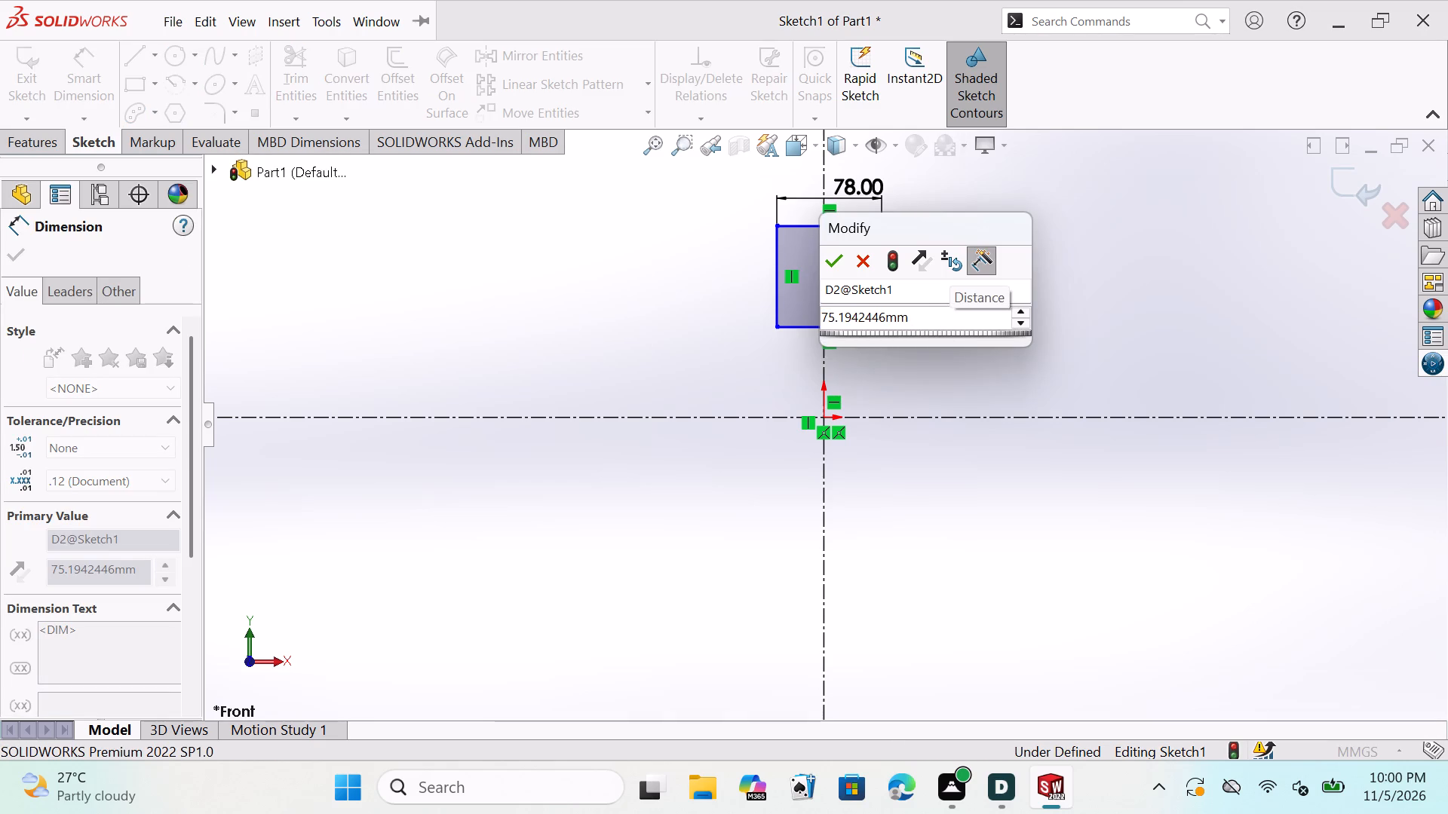
key("BackSpace")
key("BackSpace")
key("BackSpace")
key("BackSpace")
key("BackSpace")
key("BackSpace")
key("BackSpace")
key("BackSpace")
key("BackSpace")
key("BackSpace")
key("BackSpace")
key("BackSpace")
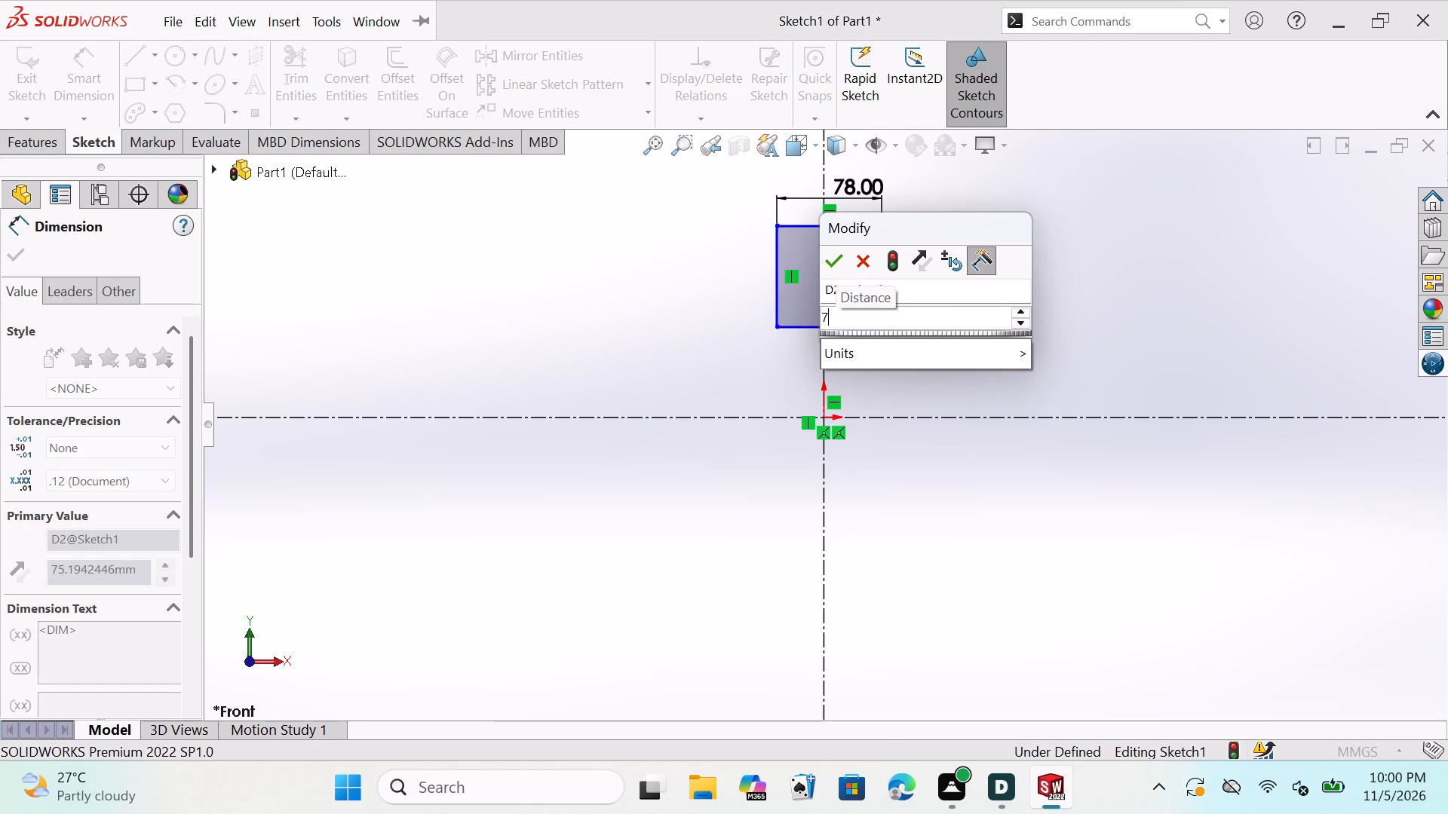
key("BackSpace")
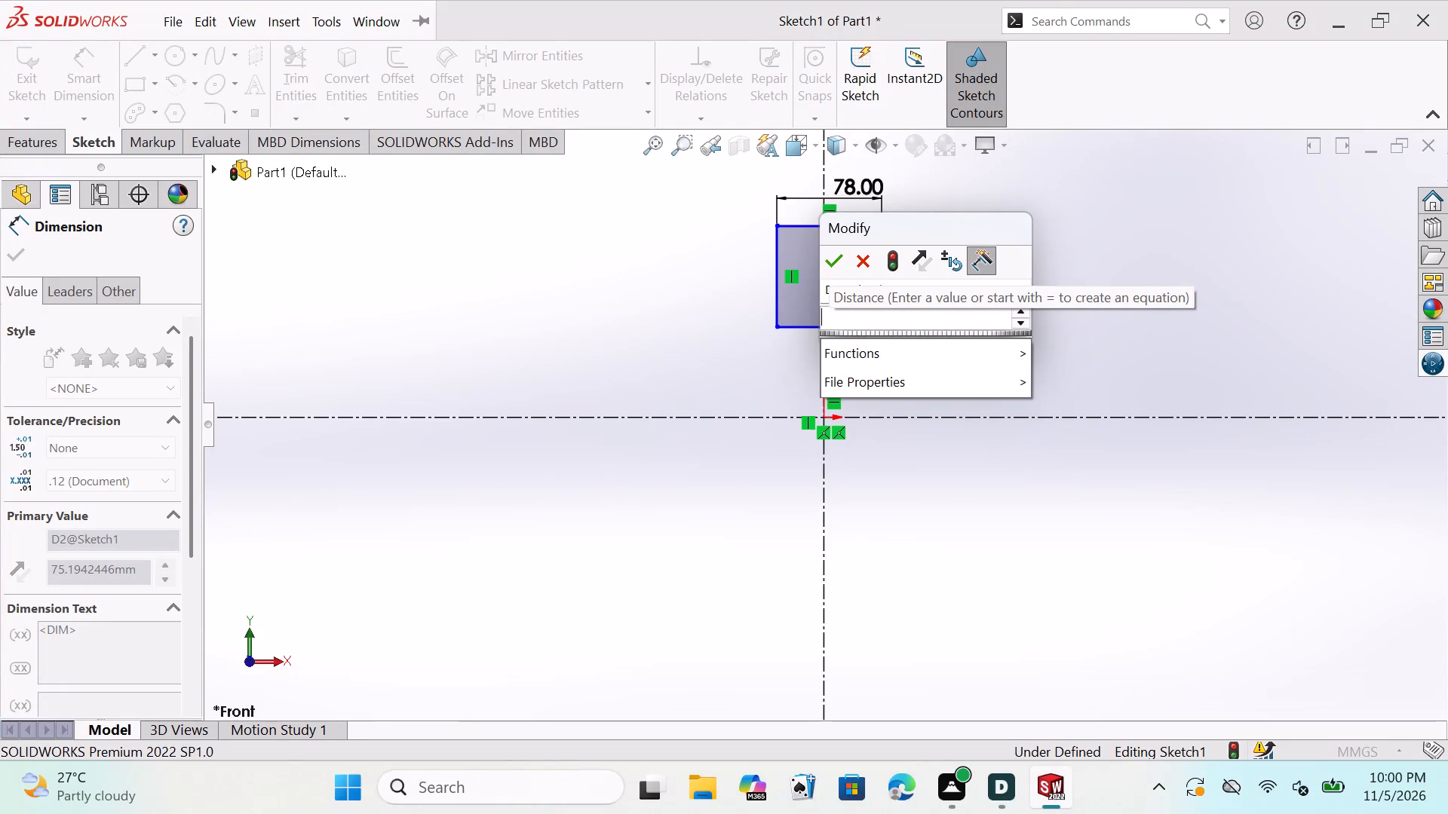
type("12")
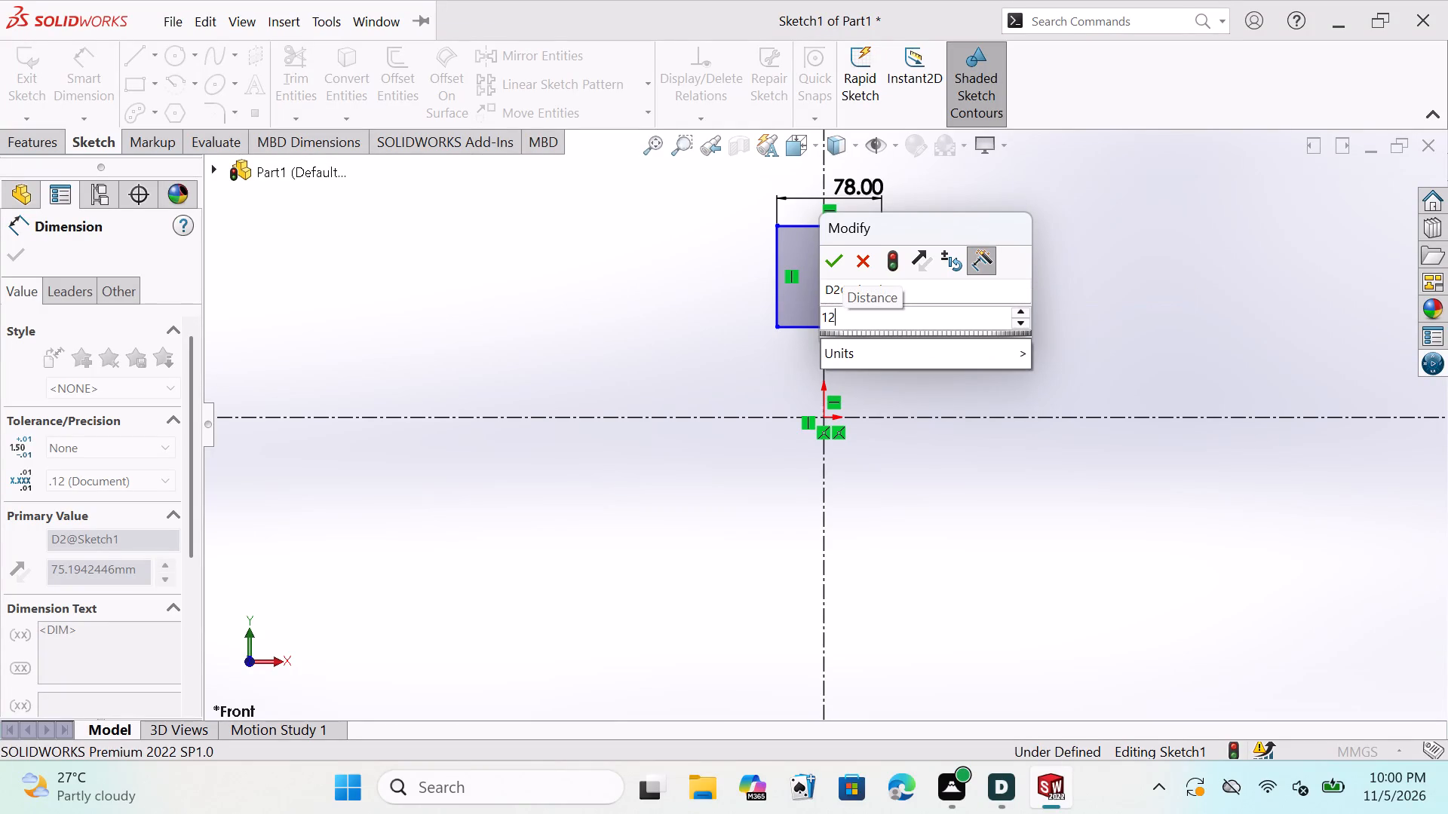
key("5")
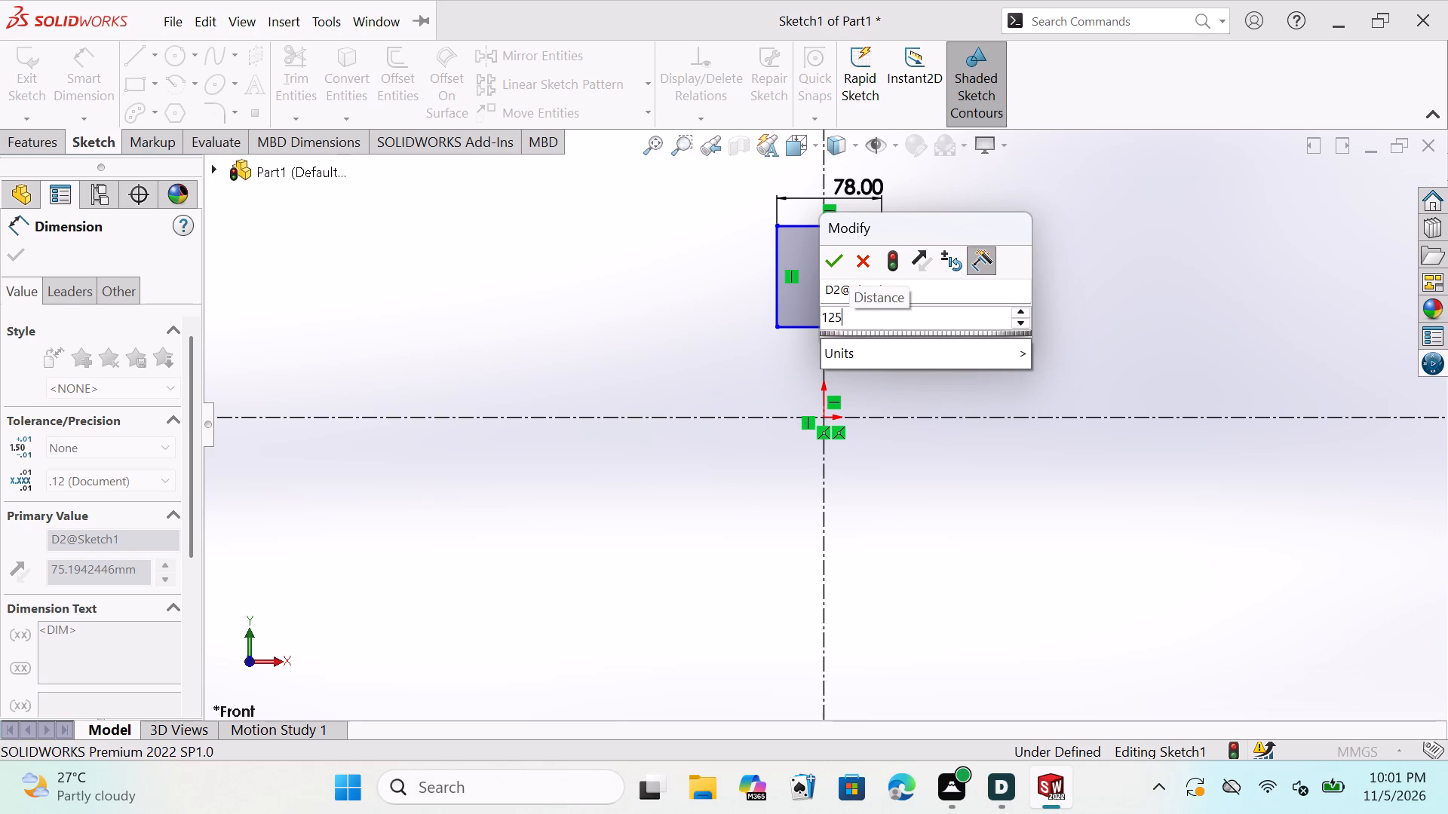
left_click(833, 256)
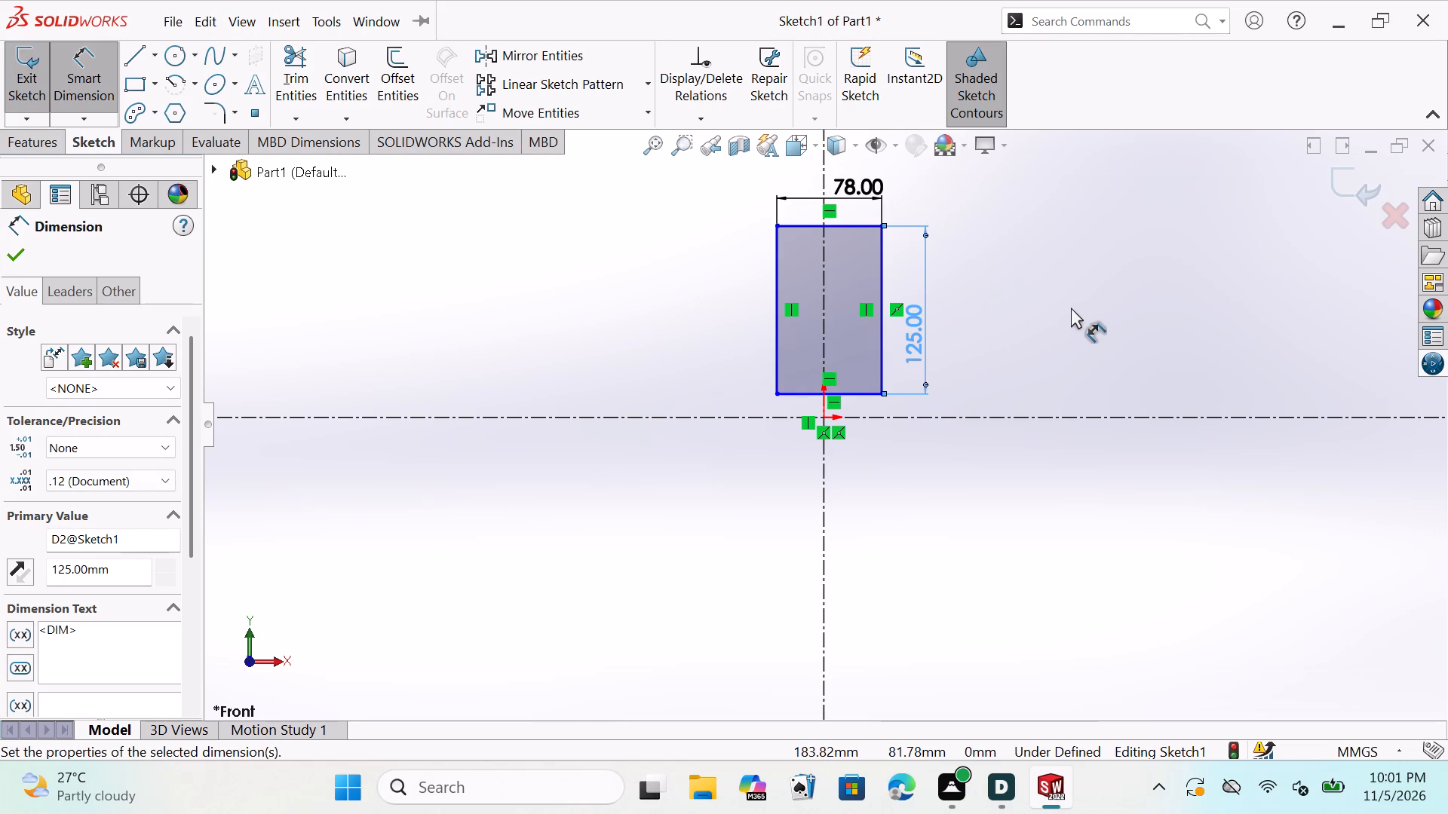
key("Escape")
key("Escape")
key("Escape")
key("Escape")
key("Escape")
key("Escape")
key("Escape")
key("Escape")
key("Escape")
key("Escape")
key("Escape")
key("Escape")
key("Escape")
key("Escape")
key("Escape")
key("Escape")
key("Escape")
key("Escape")
key("Escape")
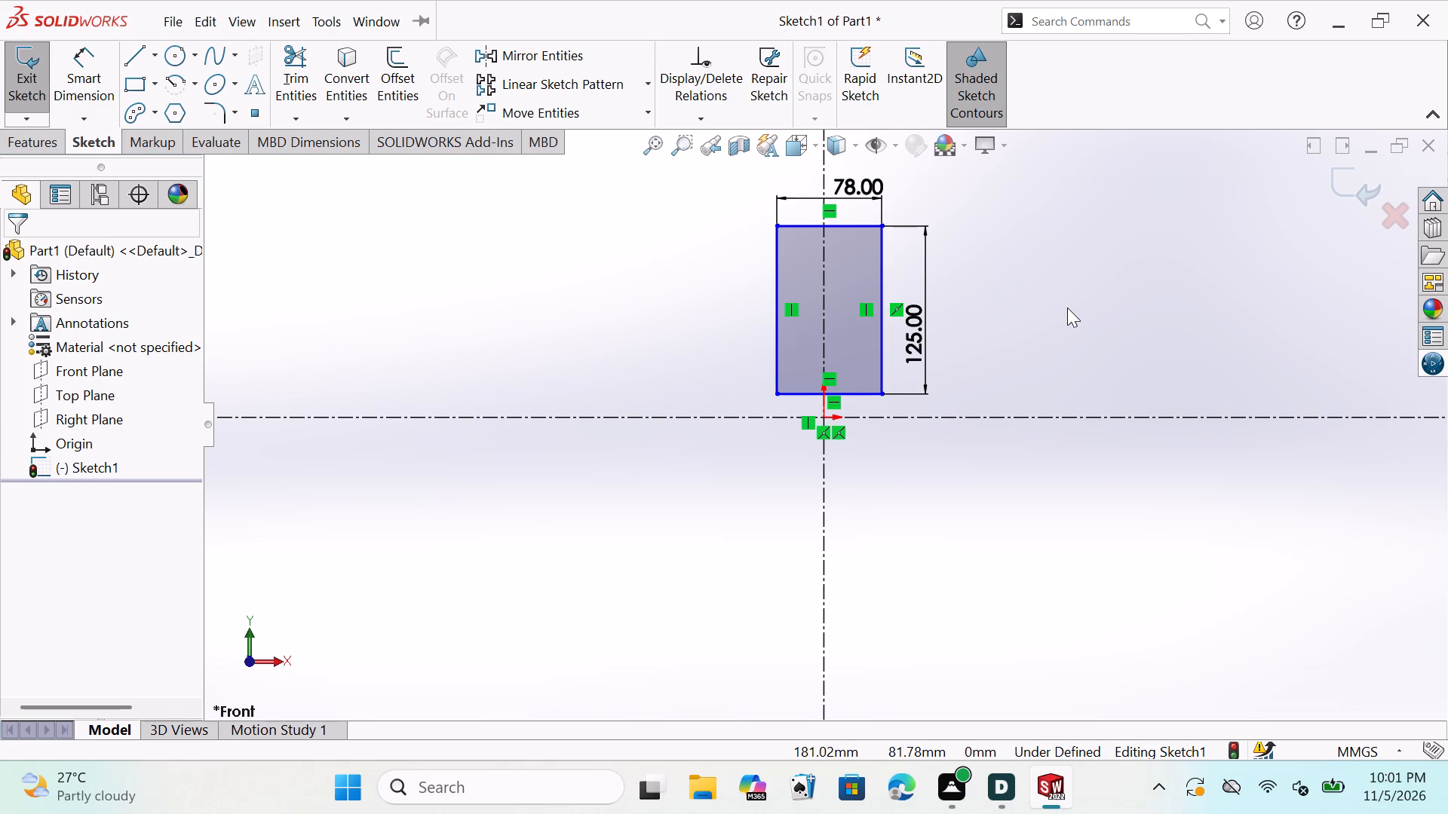
key("Escape")
key("Escape")
key("Escape")
key("Escape")
key("Escape")
key("Escape")
key("Escape")
key("Escape")
key("Escape")
key("Escape")
key("Escape")
key("Escape")
key("Escape")
key("Escape")
key("Escape")
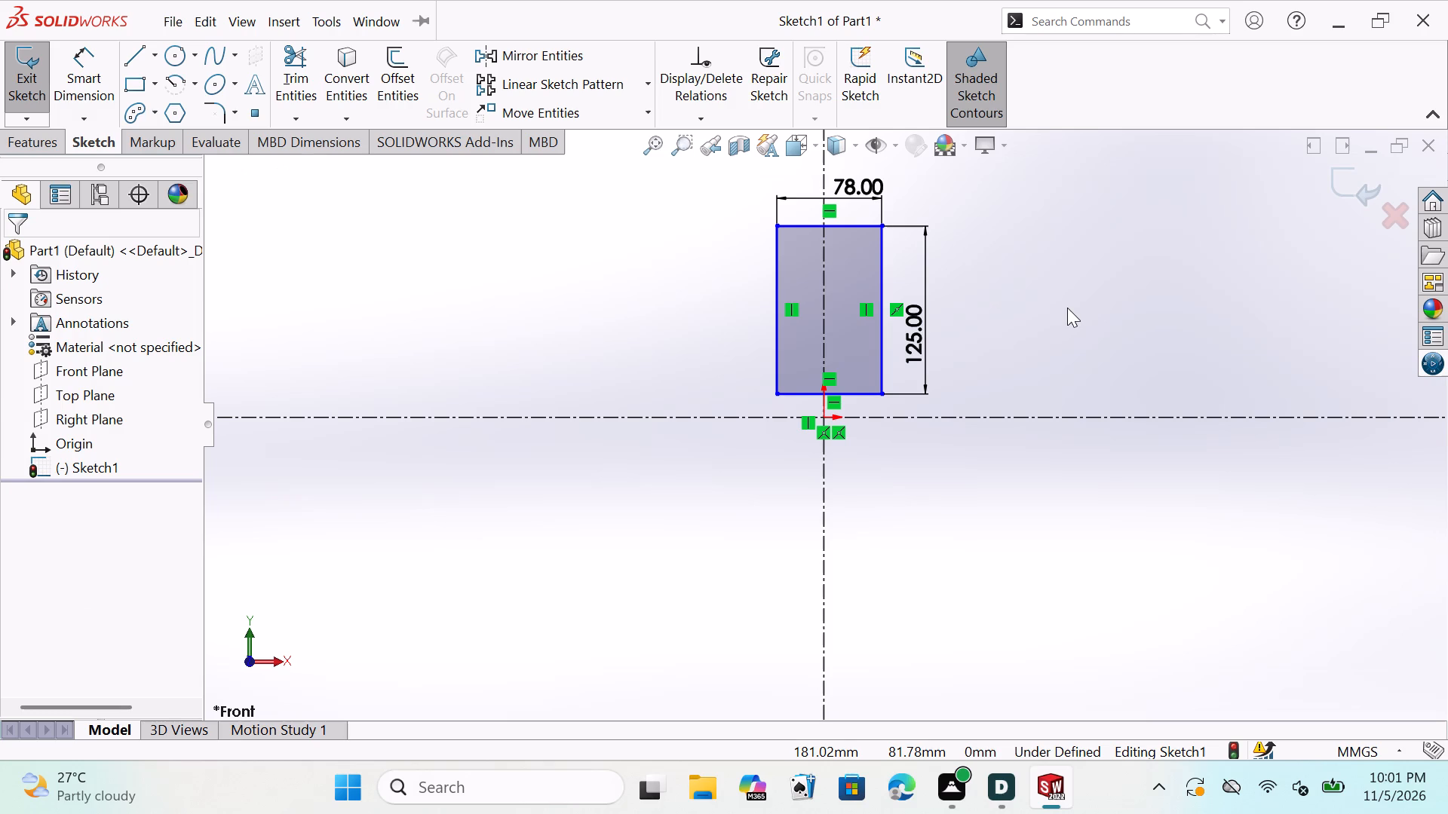
key("Escape")
key("Escape")
key("Escape")
key("Escape")
key("Escape")
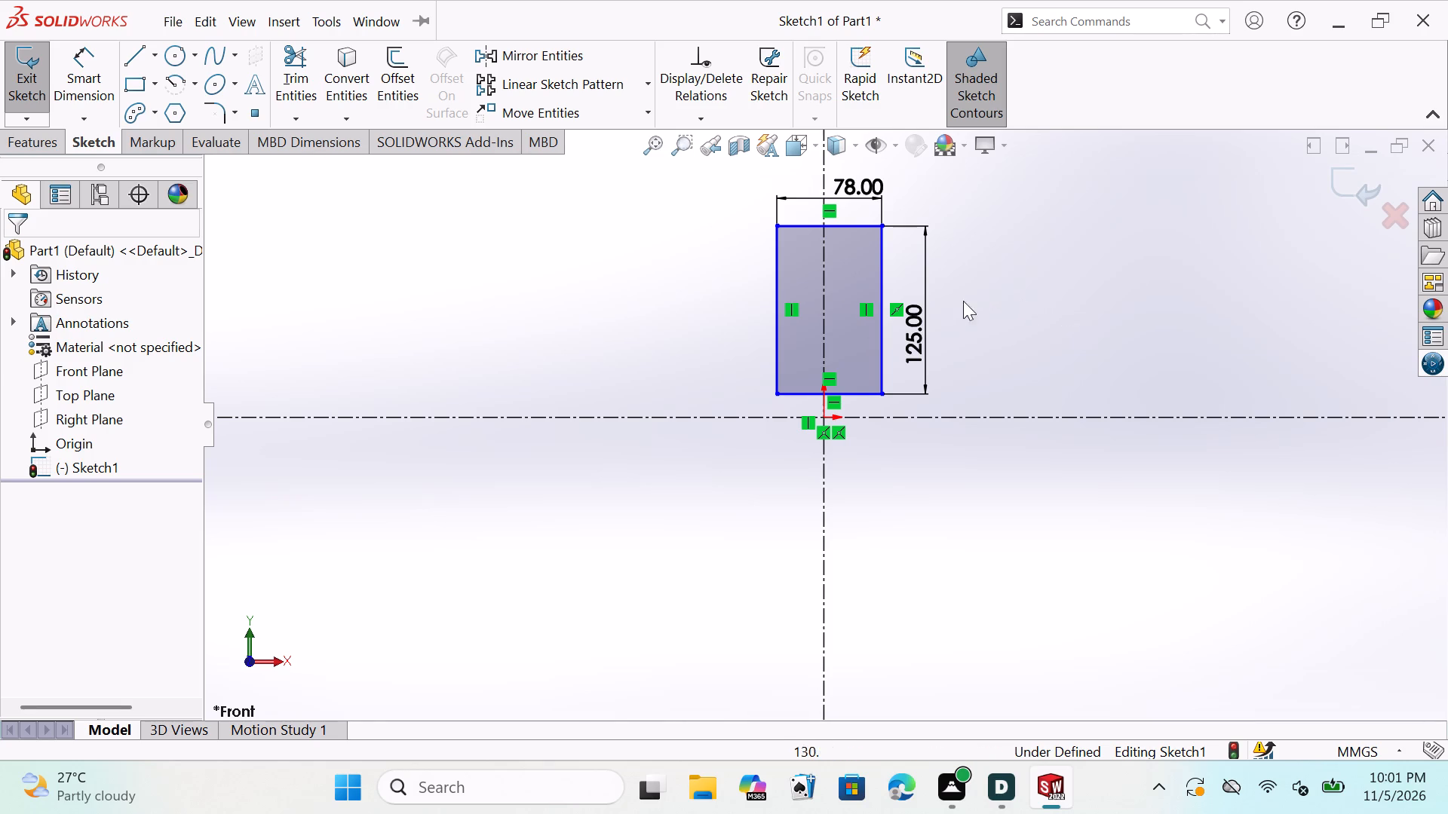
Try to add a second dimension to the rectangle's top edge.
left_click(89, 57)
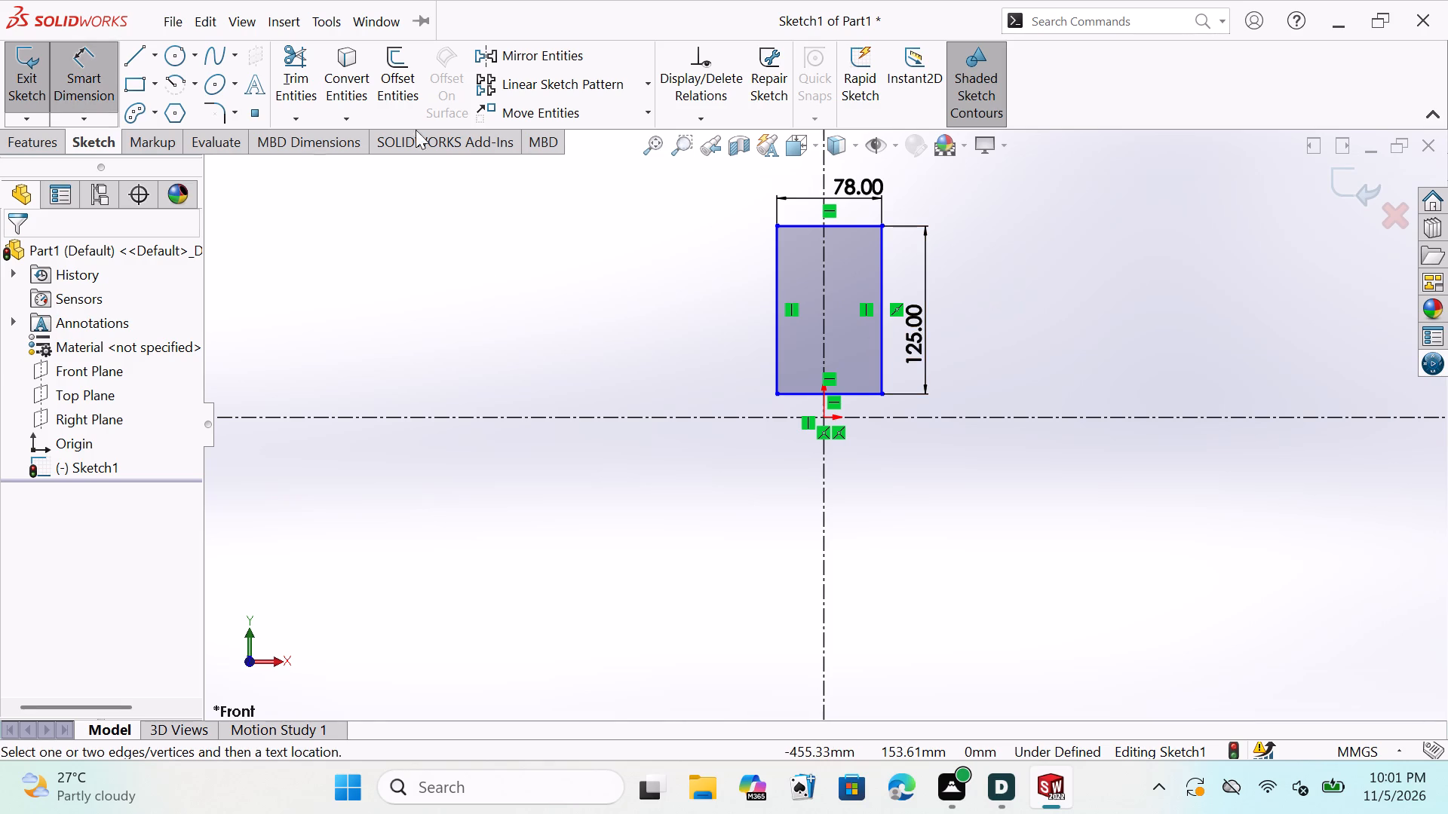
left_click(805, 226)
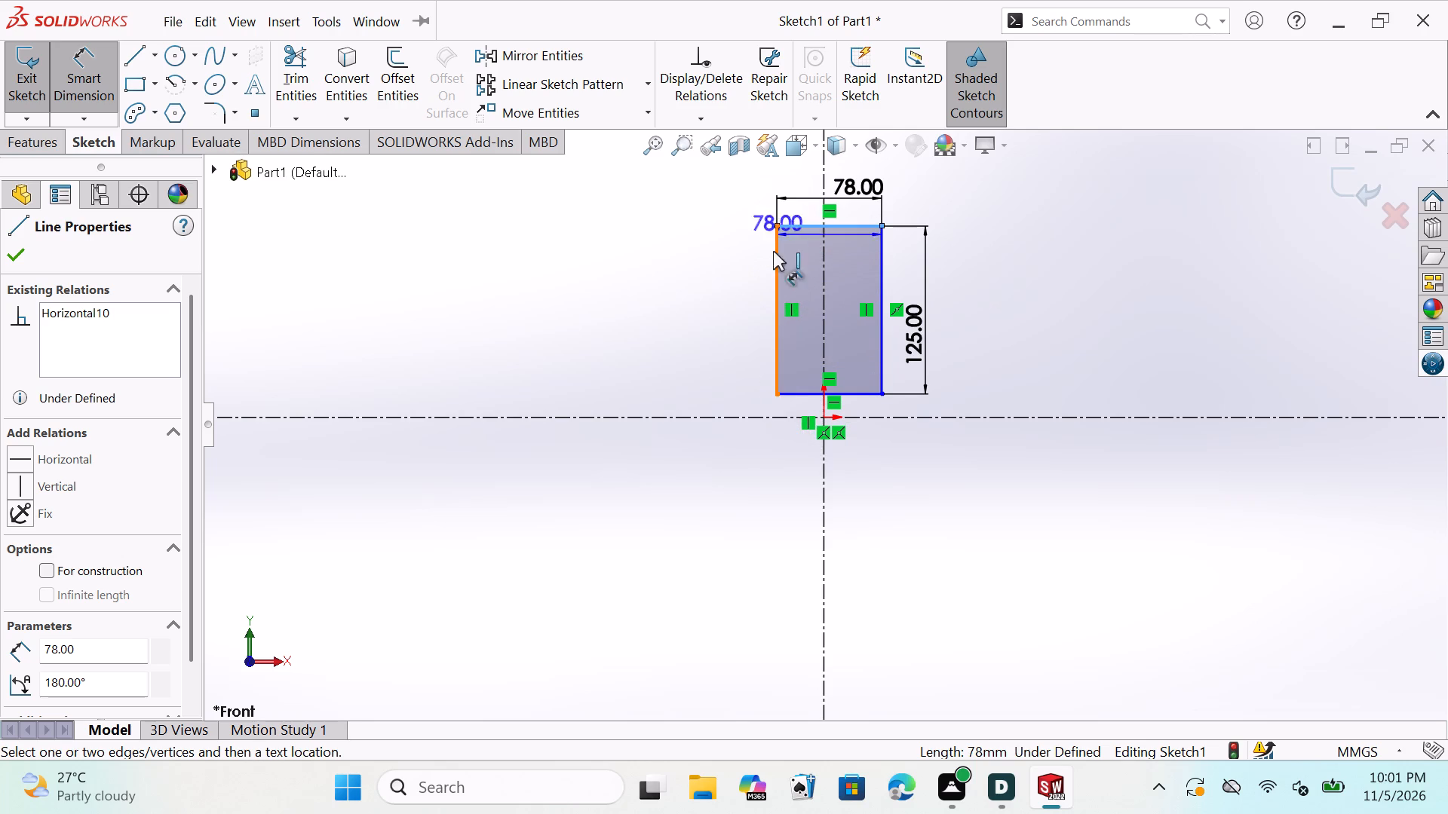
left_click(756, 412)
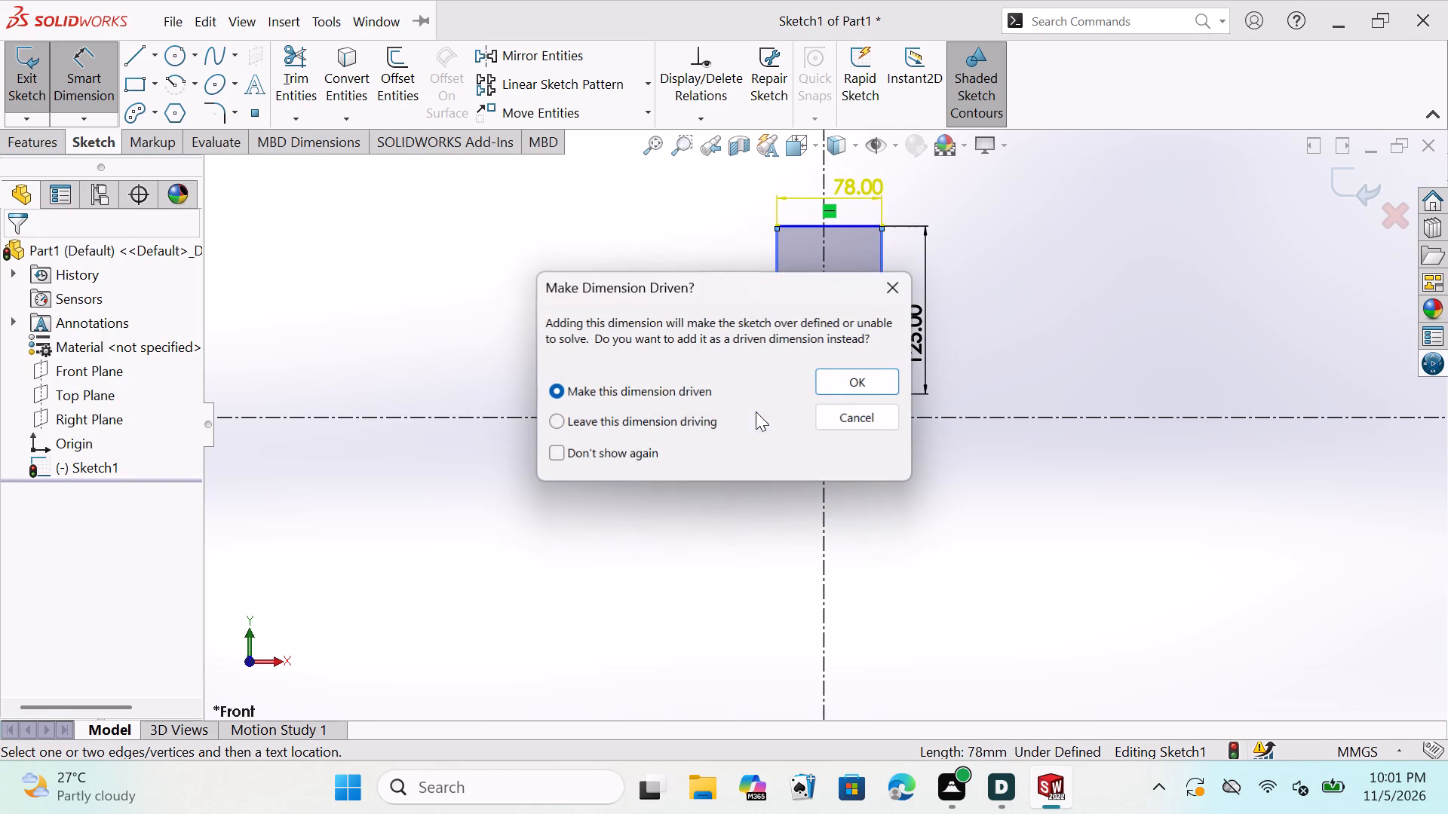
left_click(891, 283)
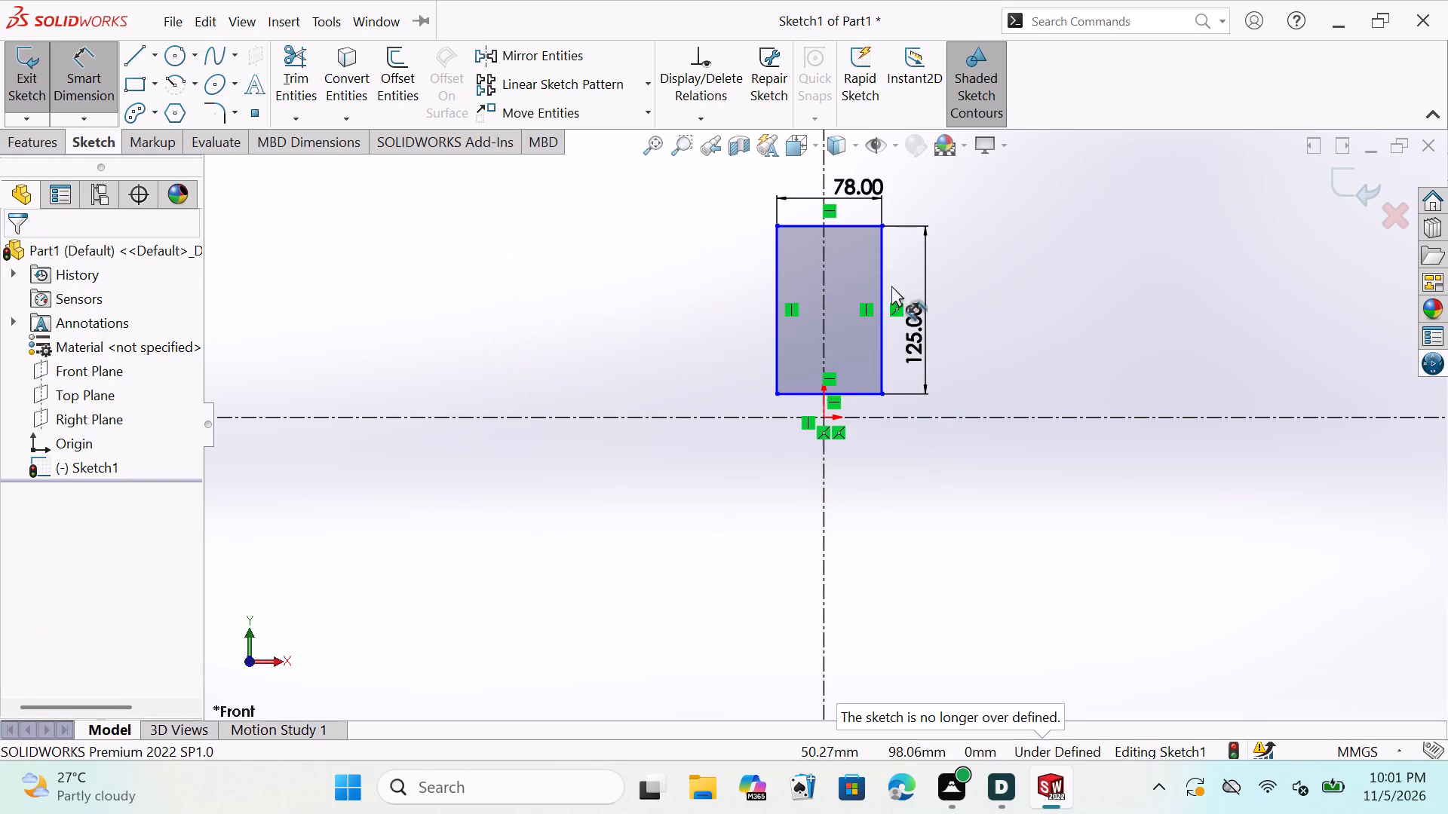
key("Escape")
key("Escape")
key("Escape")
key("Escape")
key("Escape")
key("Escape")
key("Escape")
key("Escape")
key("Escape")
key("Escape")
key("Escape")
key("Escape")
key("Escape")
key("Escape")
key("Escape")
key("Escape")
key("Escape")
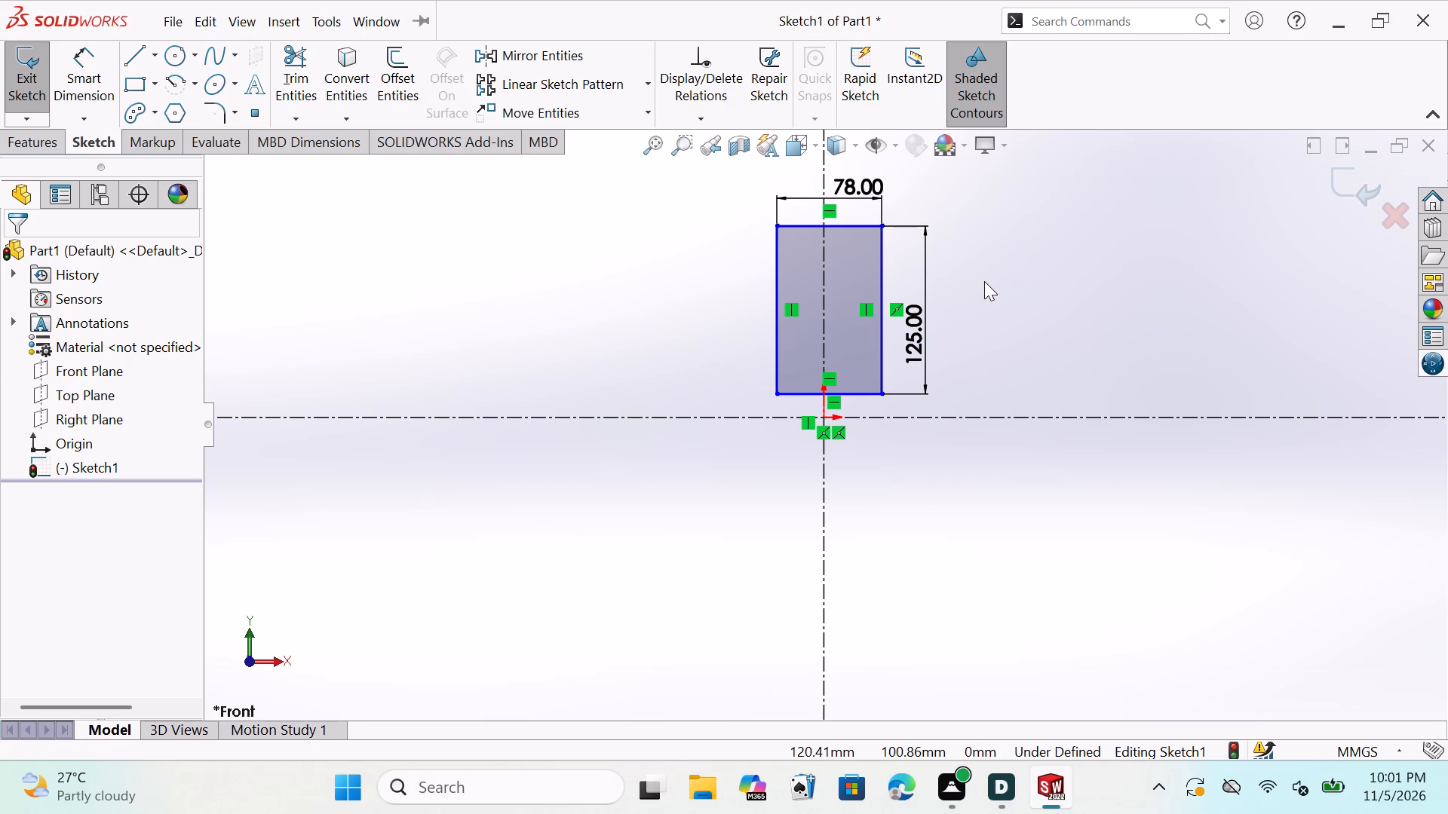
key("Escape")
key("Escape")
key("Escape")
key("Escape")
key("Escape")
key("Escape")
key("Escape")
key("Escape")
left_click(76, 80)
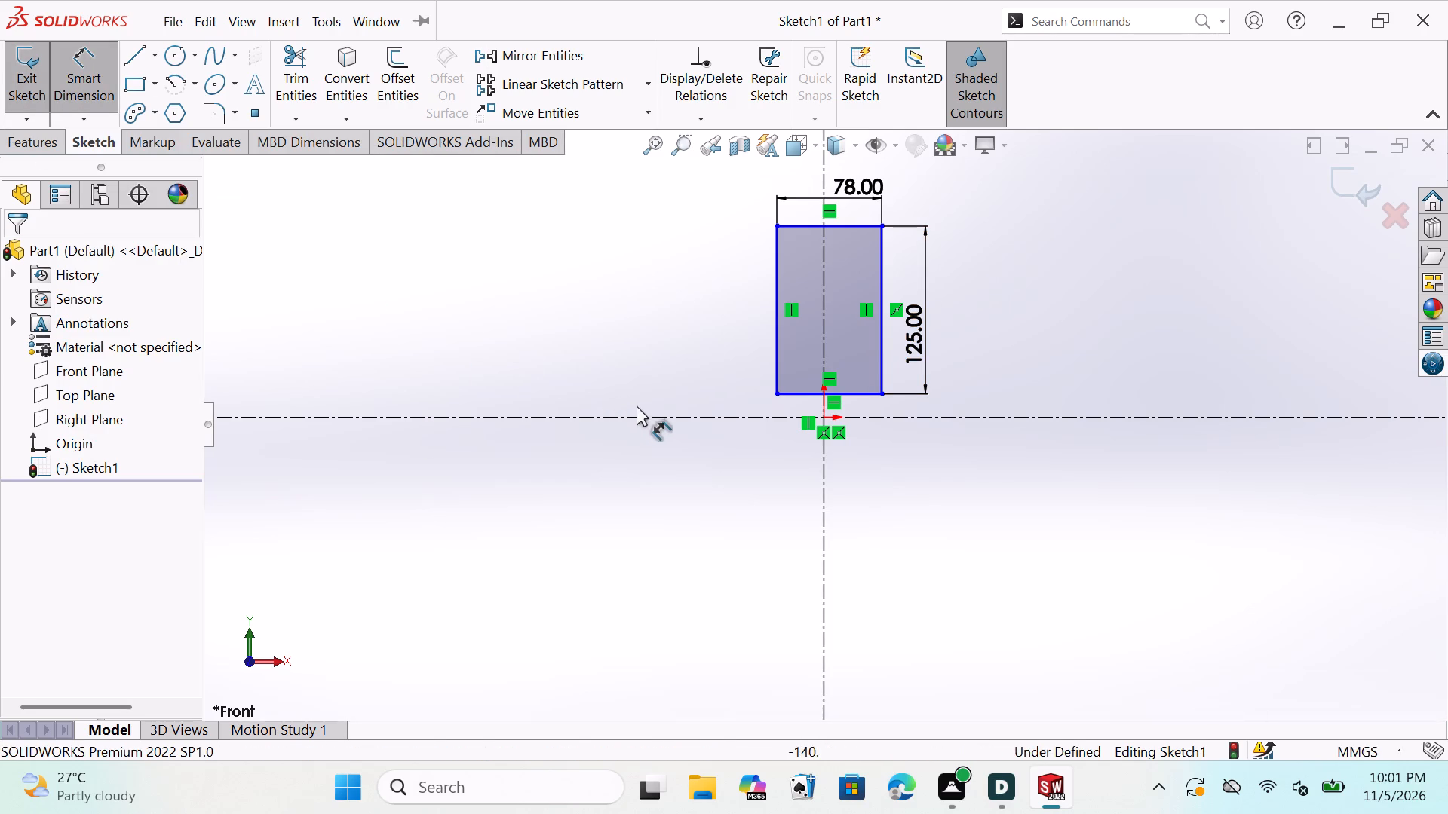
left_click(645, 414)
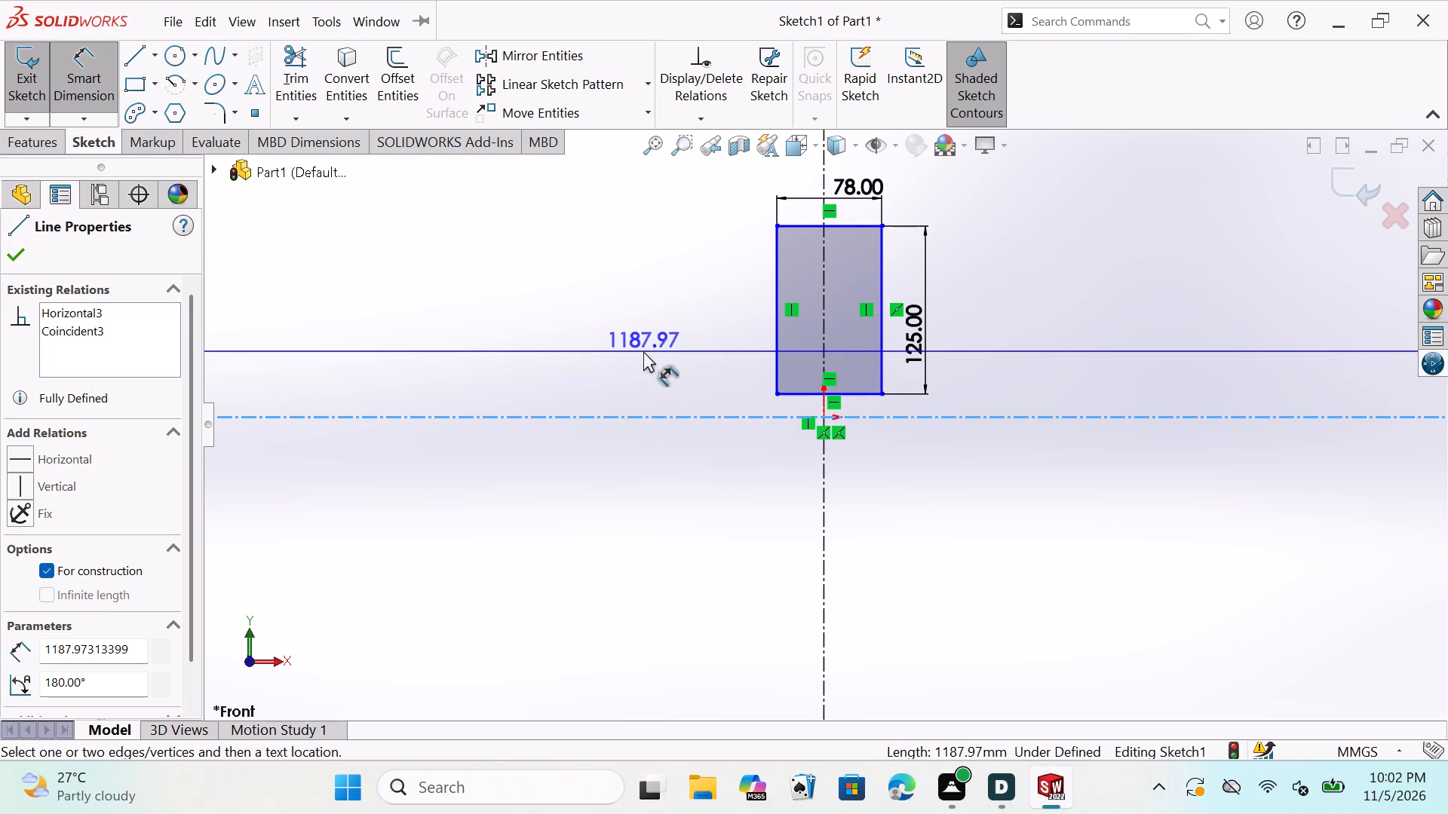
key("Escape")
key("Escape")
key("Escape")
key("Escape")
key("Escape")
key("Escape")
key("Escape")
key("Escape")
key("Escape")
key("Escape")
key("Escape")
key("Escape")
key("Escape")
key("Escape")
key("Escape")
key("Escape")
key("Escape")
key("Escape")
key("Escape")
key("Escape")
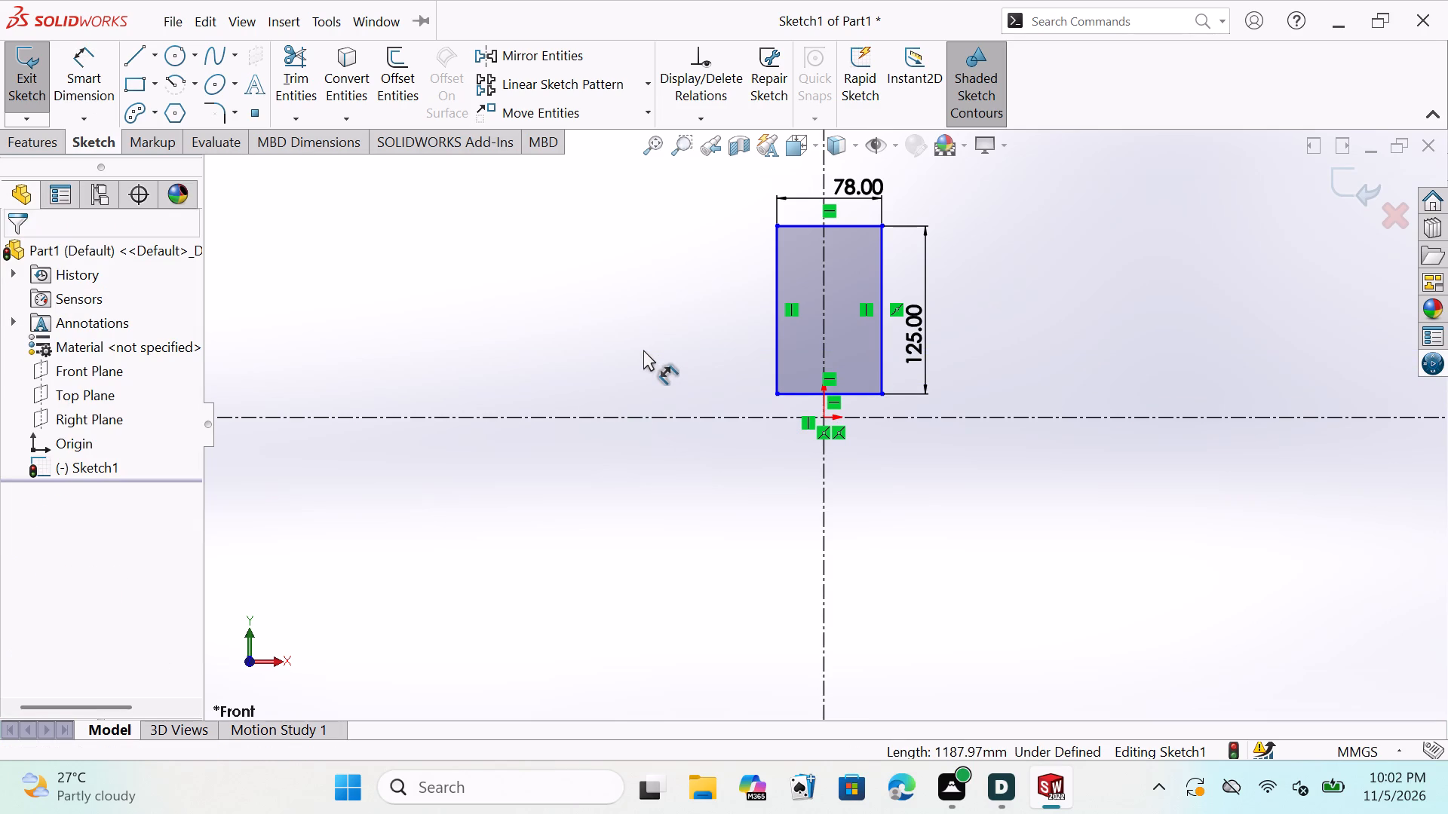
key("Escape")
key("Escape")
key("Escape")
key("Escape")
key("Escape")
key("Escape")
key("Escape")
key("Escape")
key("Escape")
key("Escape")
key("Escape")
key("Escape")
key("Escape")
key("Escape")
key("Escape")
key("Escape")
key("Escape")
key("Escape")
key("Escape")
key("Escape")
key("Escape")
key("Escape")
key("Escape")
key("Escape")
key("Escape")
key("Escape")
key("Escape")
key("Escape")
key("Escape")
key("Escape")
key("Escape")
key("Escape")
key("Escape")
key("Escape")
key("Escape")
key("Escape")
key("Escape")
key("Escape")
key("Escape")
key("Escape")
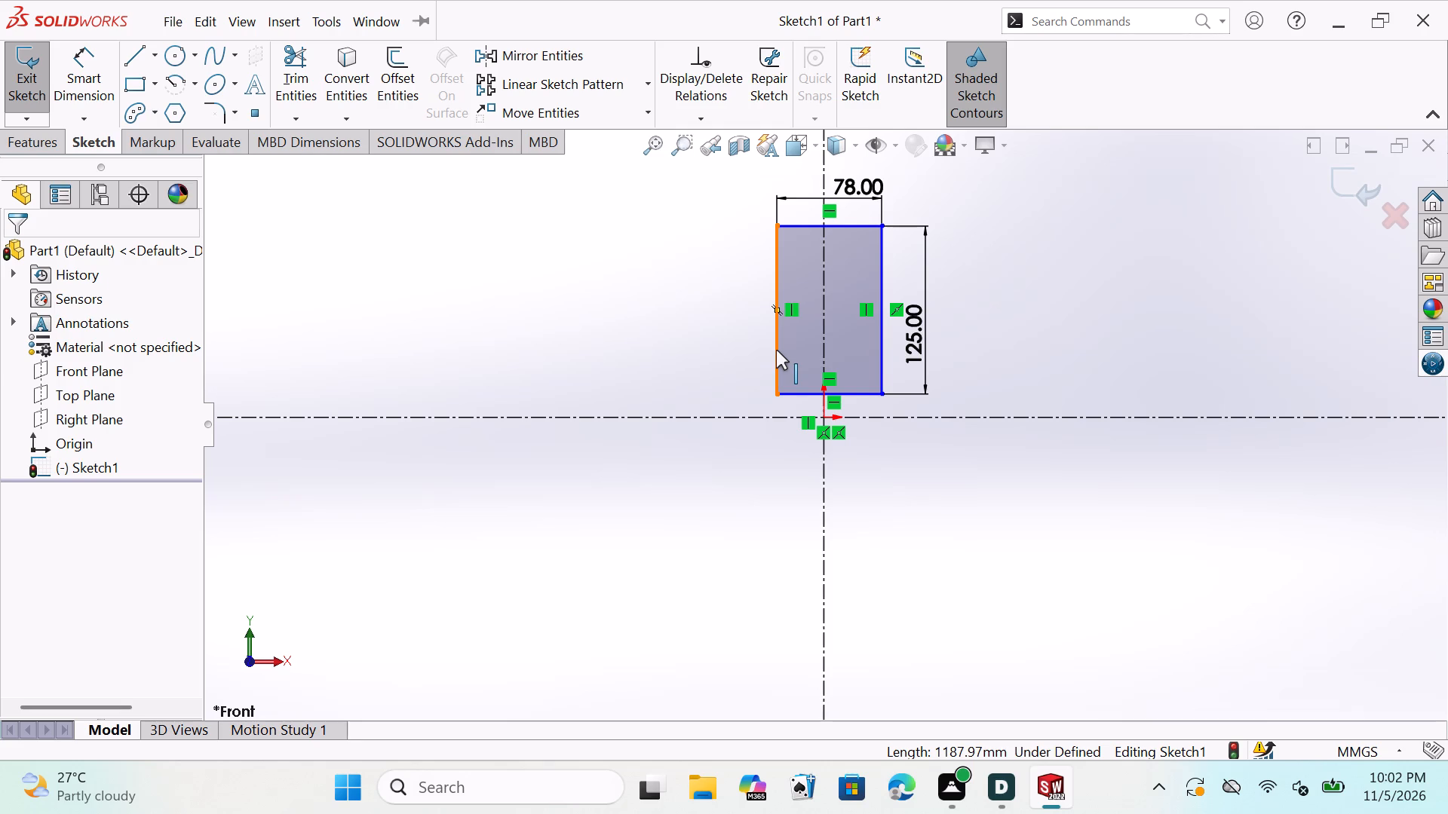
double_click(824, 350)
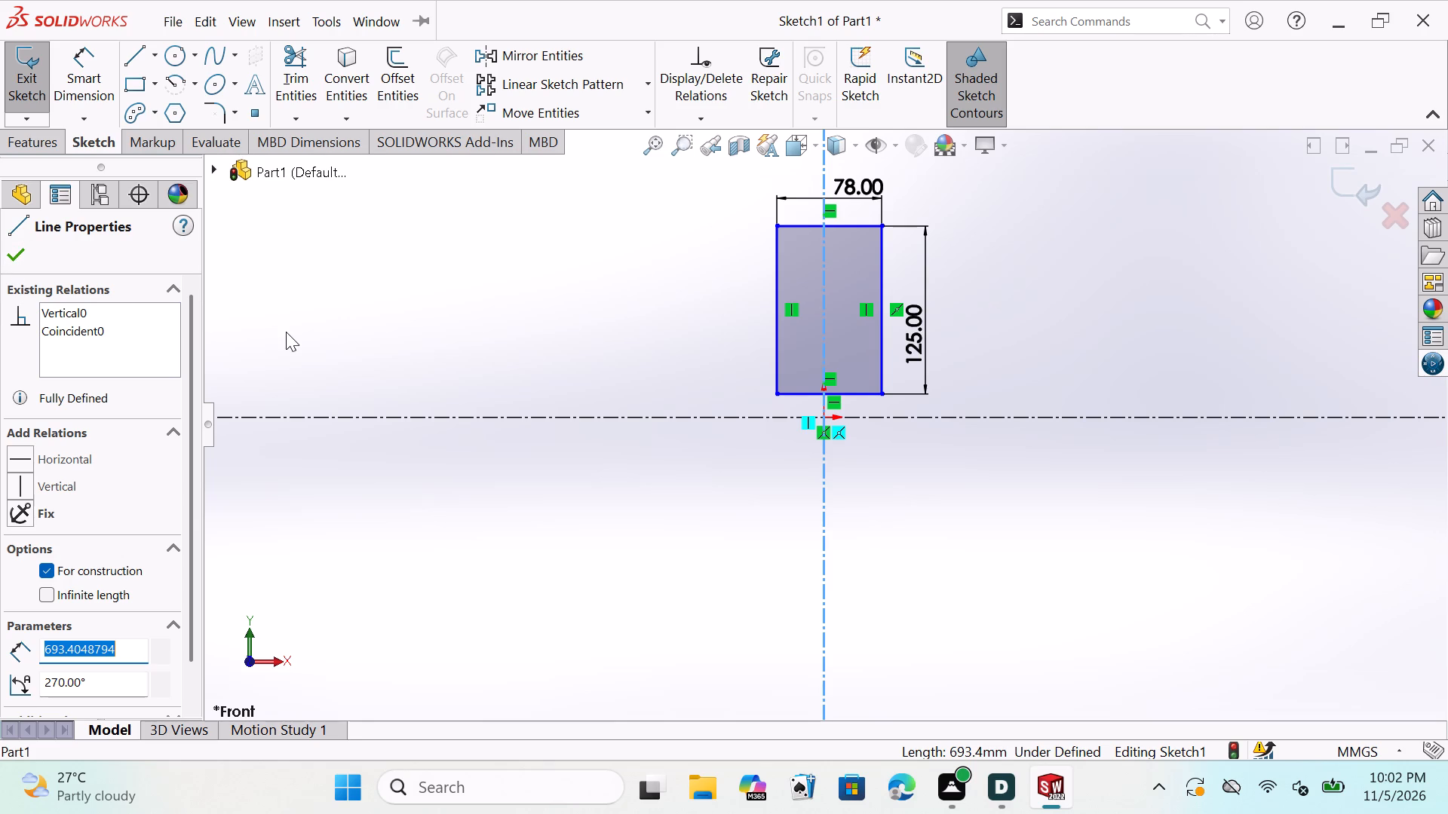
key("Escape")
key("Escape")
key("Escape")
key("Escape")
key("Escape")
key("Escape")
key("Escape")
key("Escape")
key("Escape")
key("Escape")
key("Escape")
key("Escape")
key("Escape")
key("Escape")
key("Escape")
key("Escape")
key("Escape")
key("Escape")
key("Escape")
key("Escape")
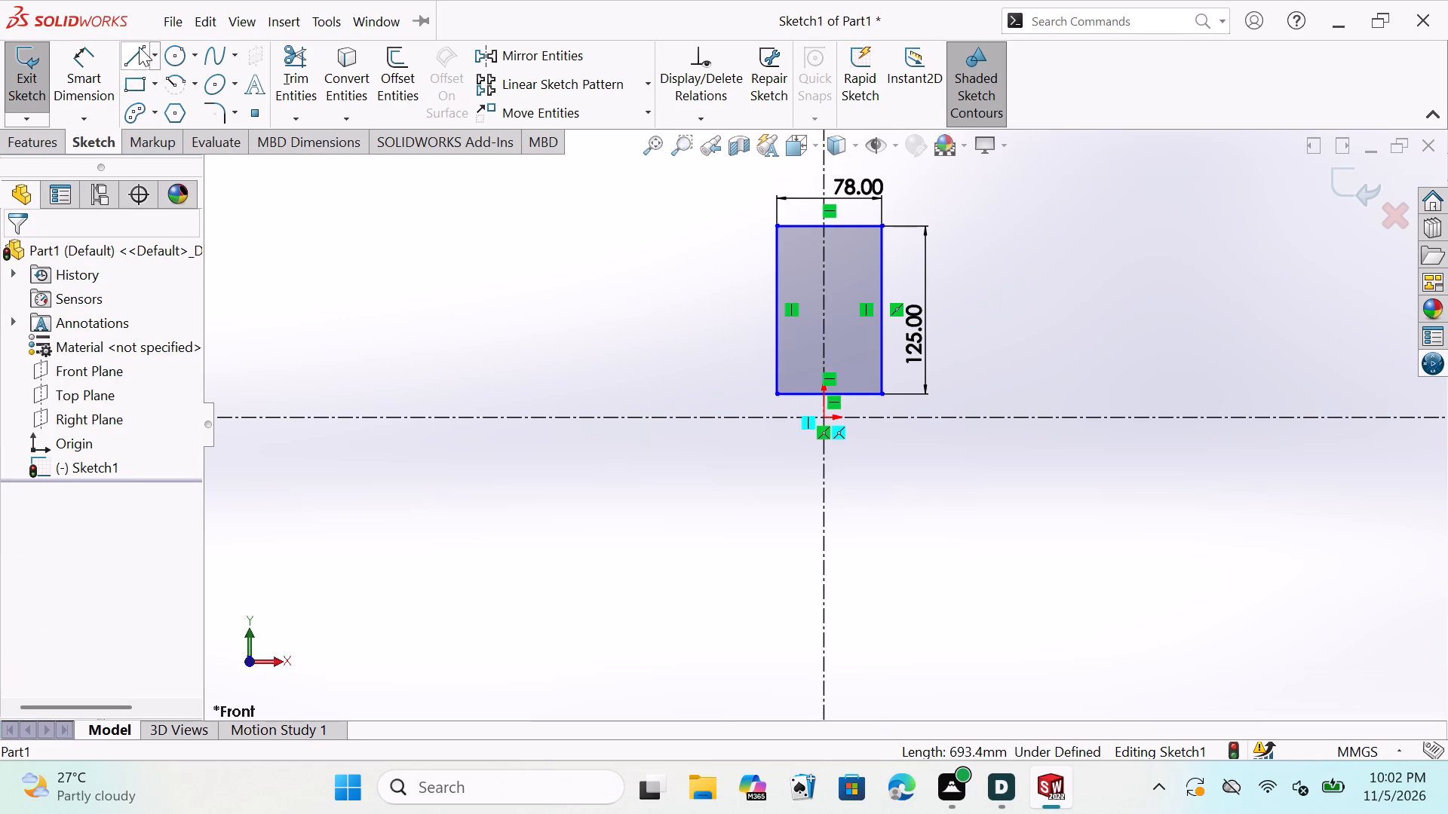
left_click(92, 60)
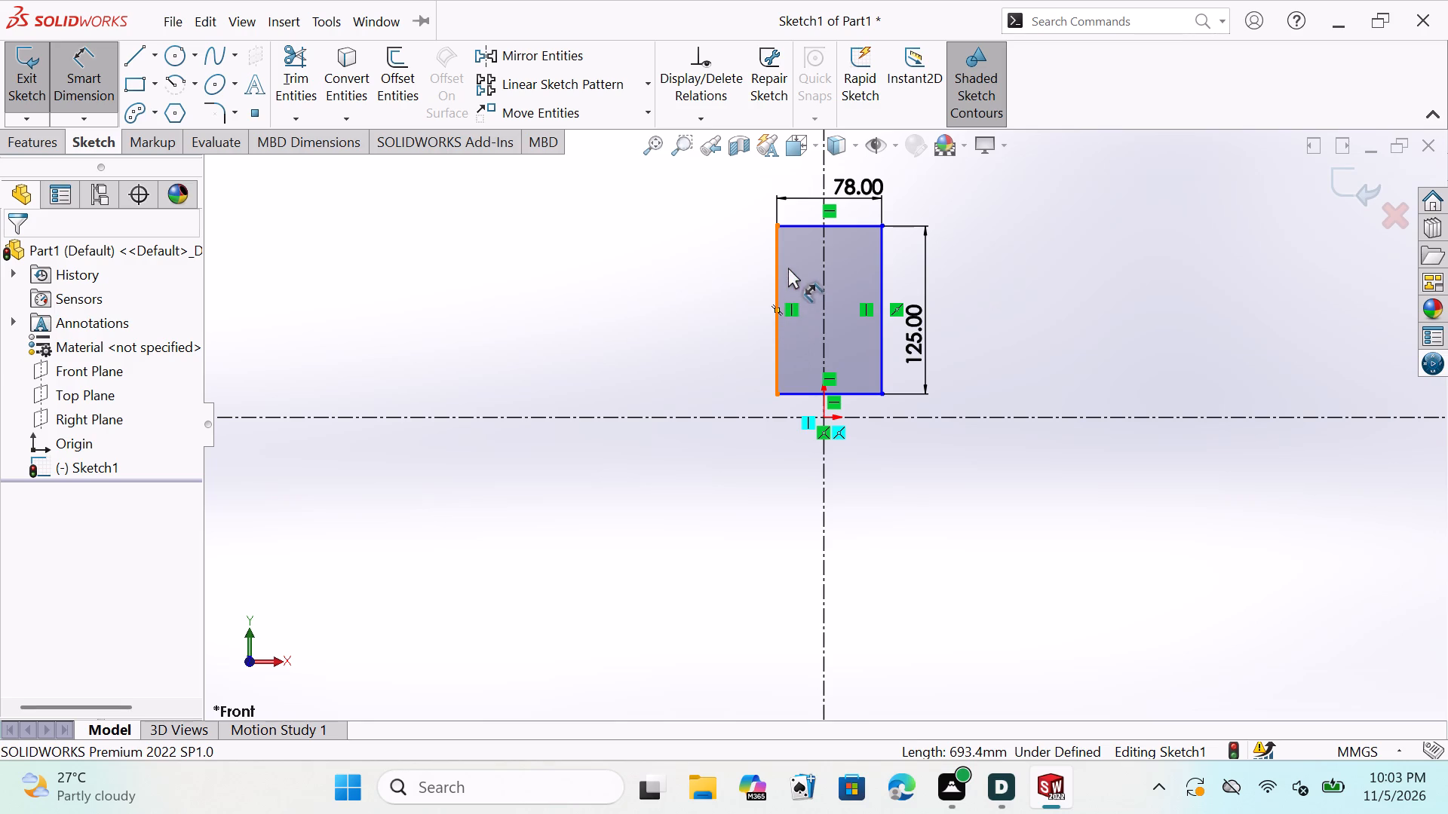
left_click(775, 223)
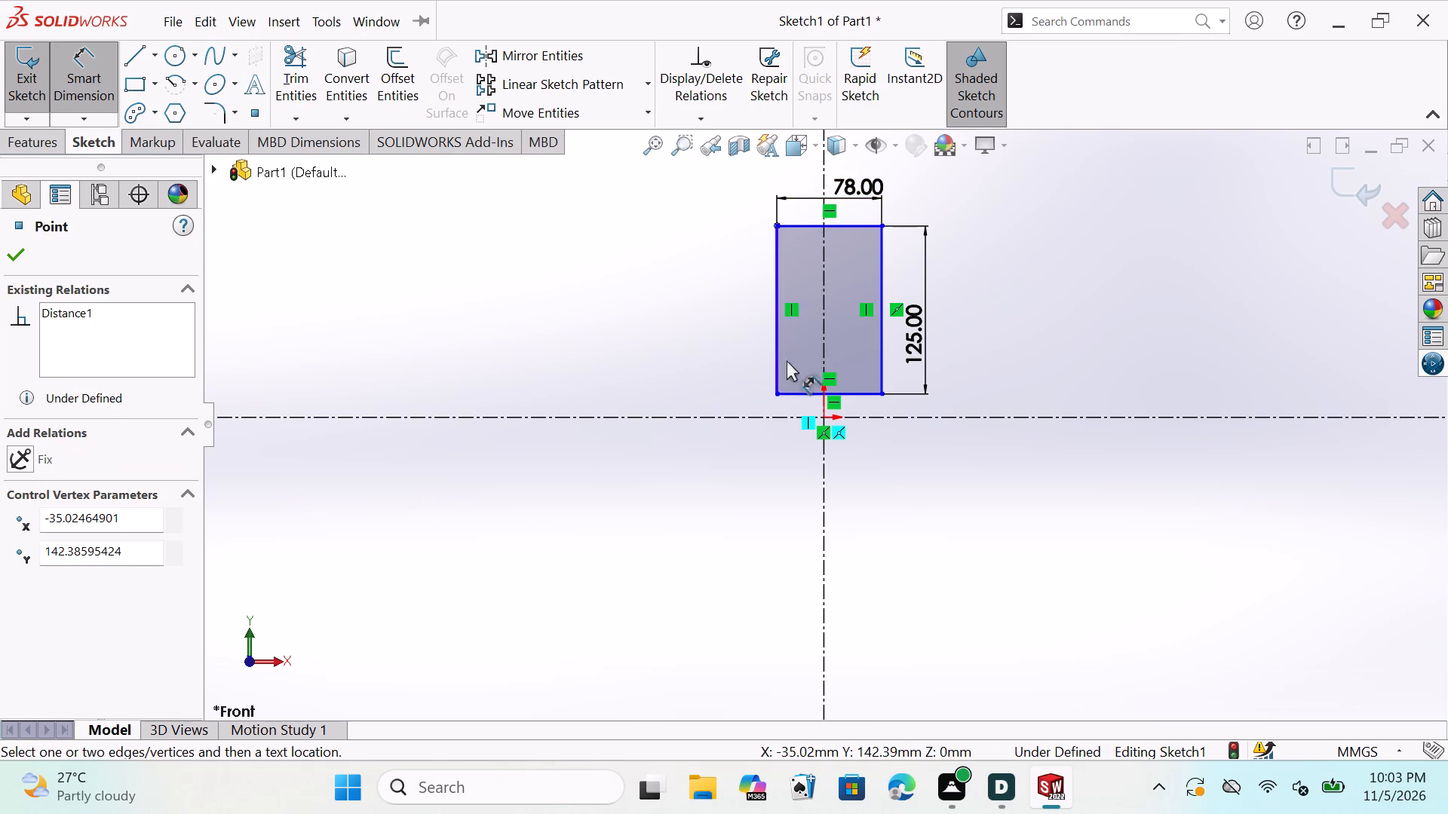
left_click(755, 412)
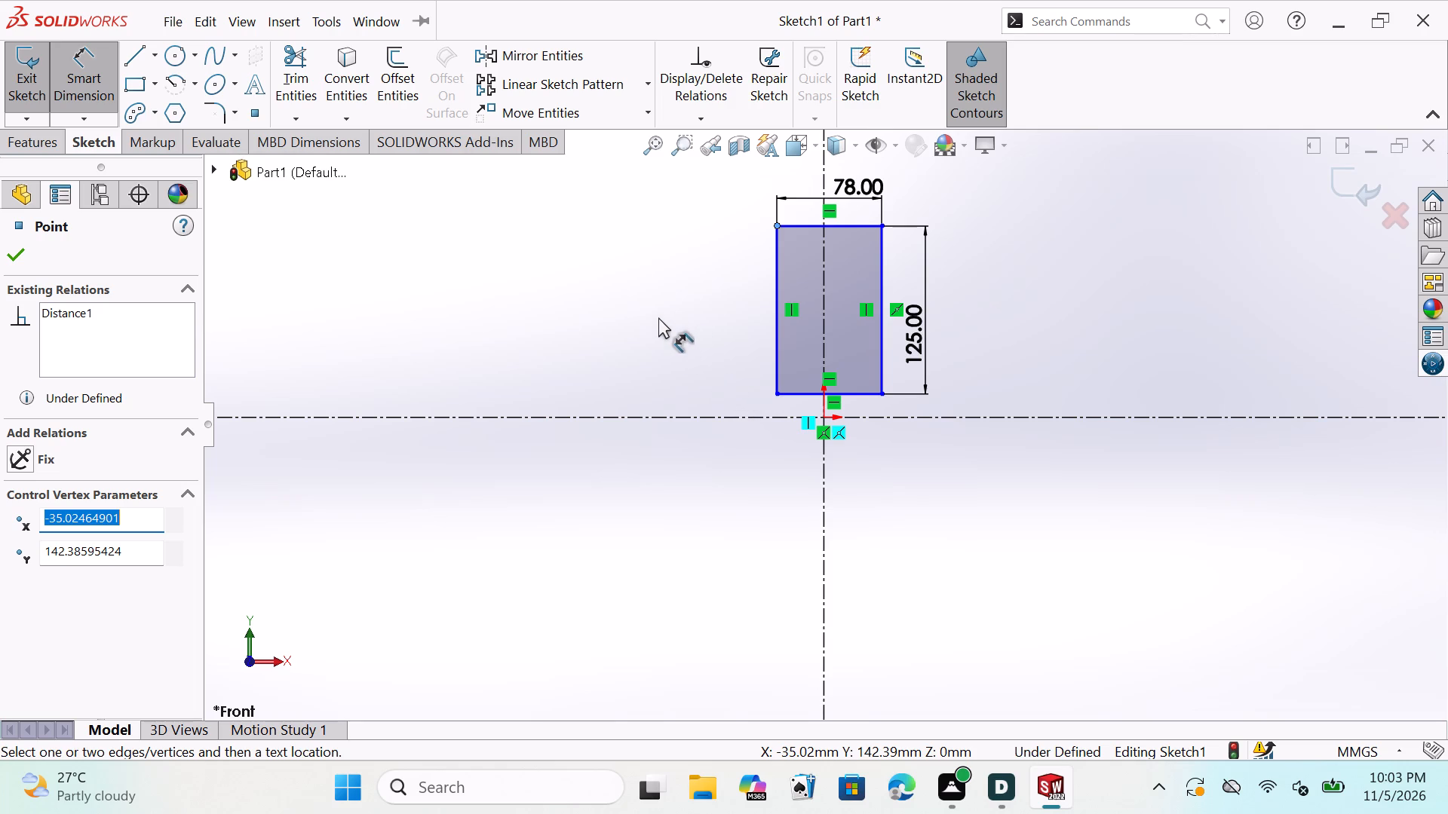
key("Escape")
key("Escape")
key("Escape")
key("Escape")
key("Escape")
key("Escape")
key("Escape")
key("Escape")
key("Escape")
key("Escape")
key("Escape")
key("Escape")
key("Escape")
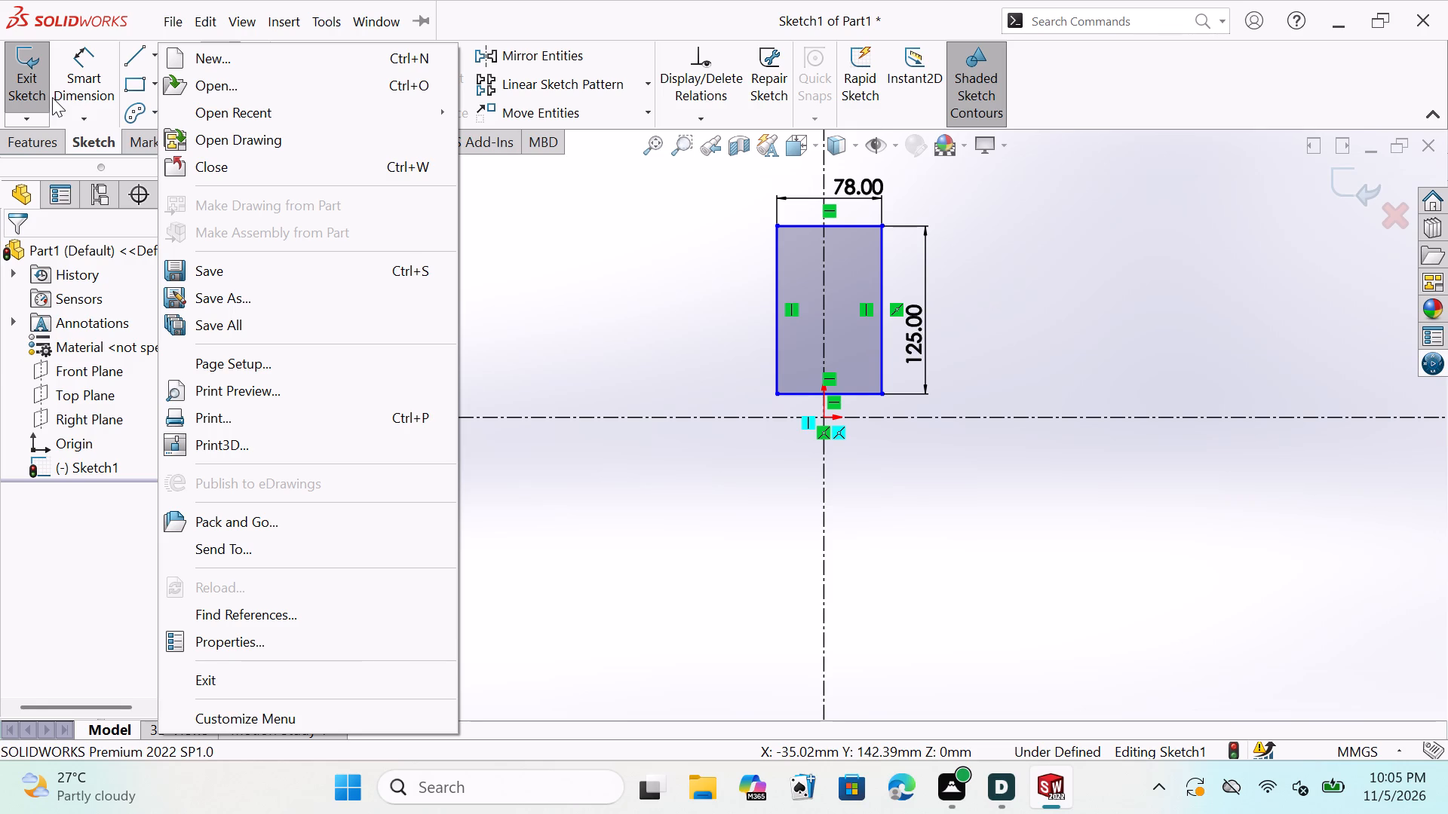
Dimension the vertical distance from the rectangle's top edge to the origin and set it to 125 mm.
left_click(79, 84)
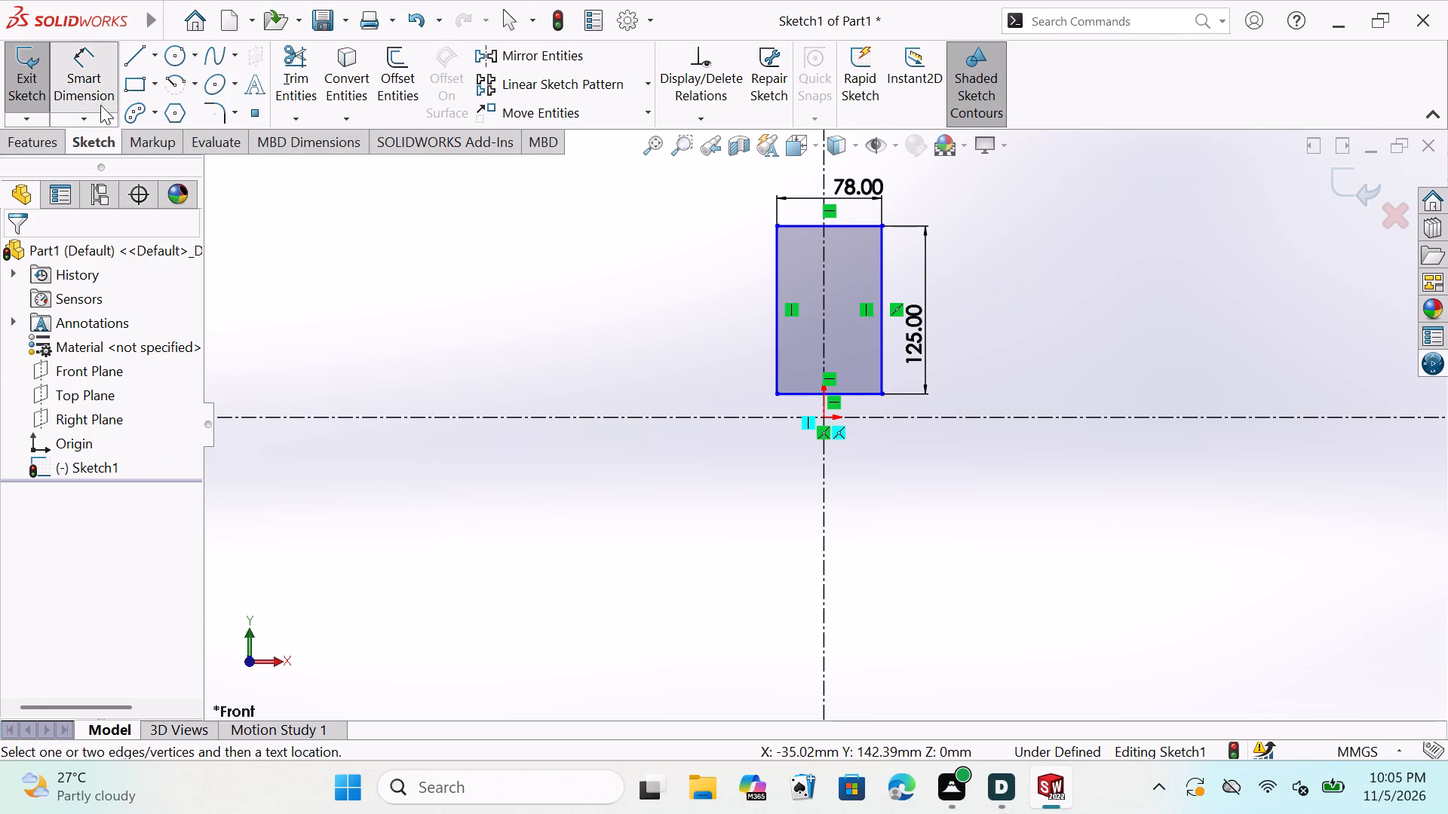
left_click(805, 223)
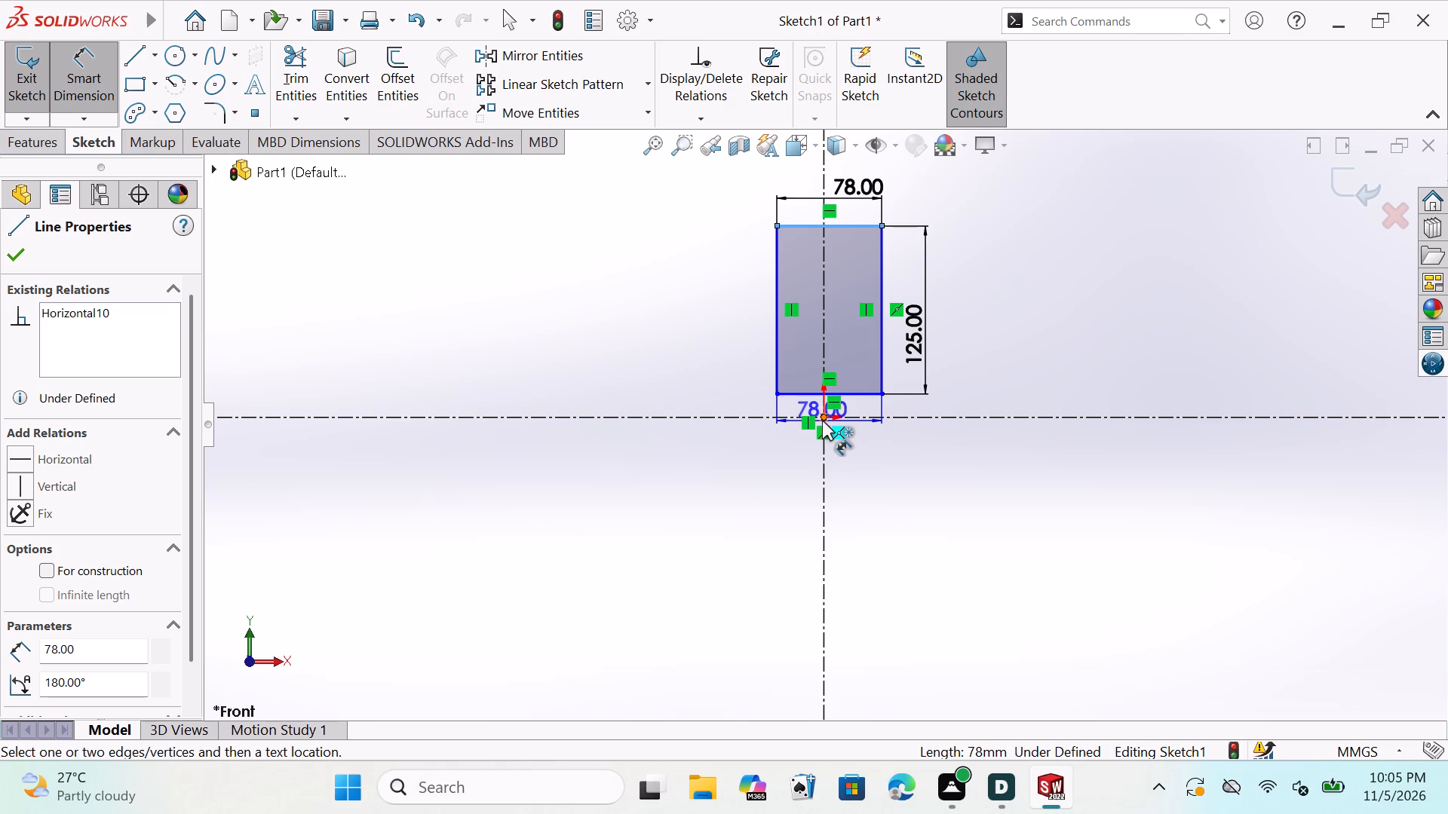
left_click(823, 416)
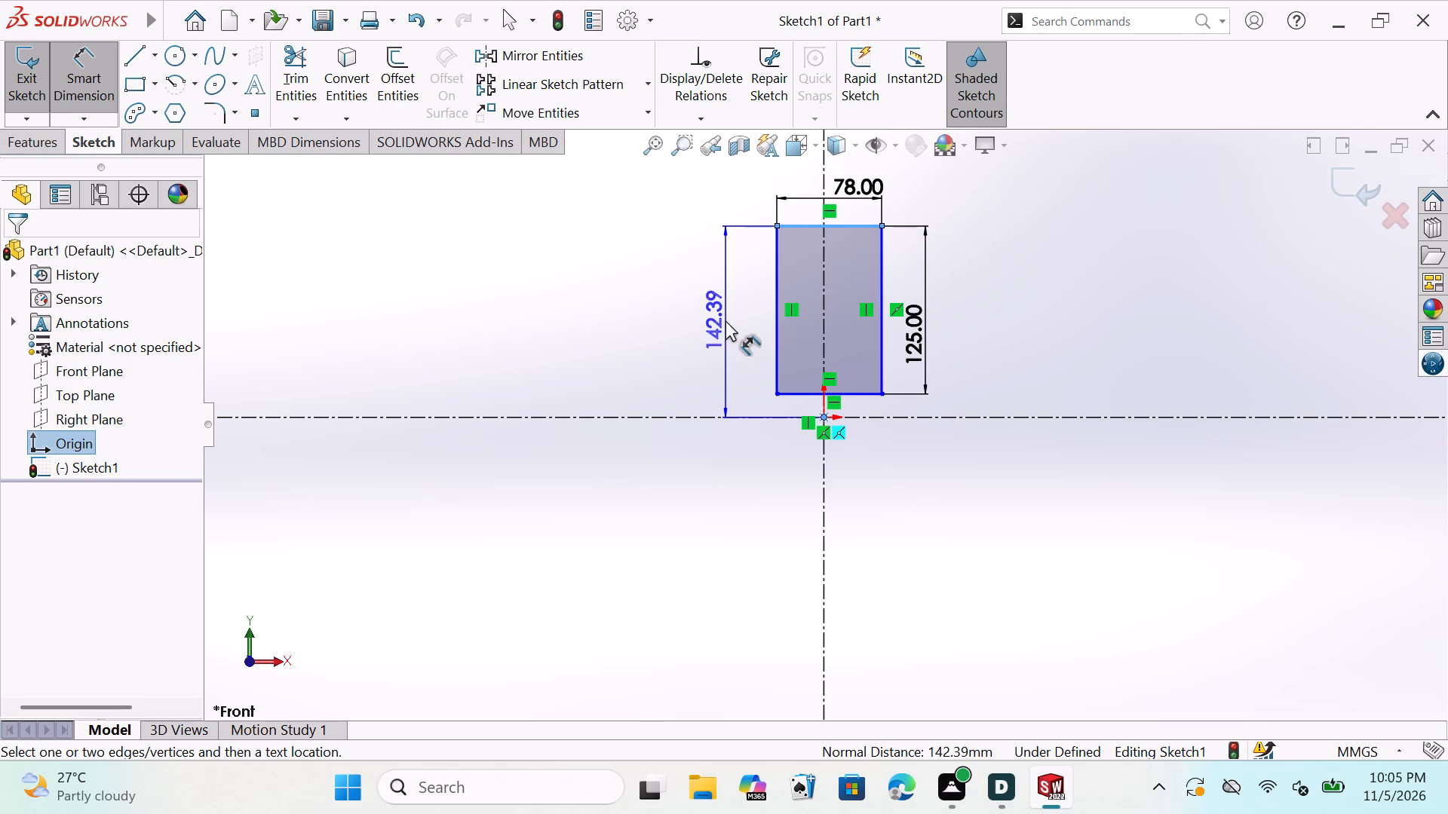
left_click(728, 323)
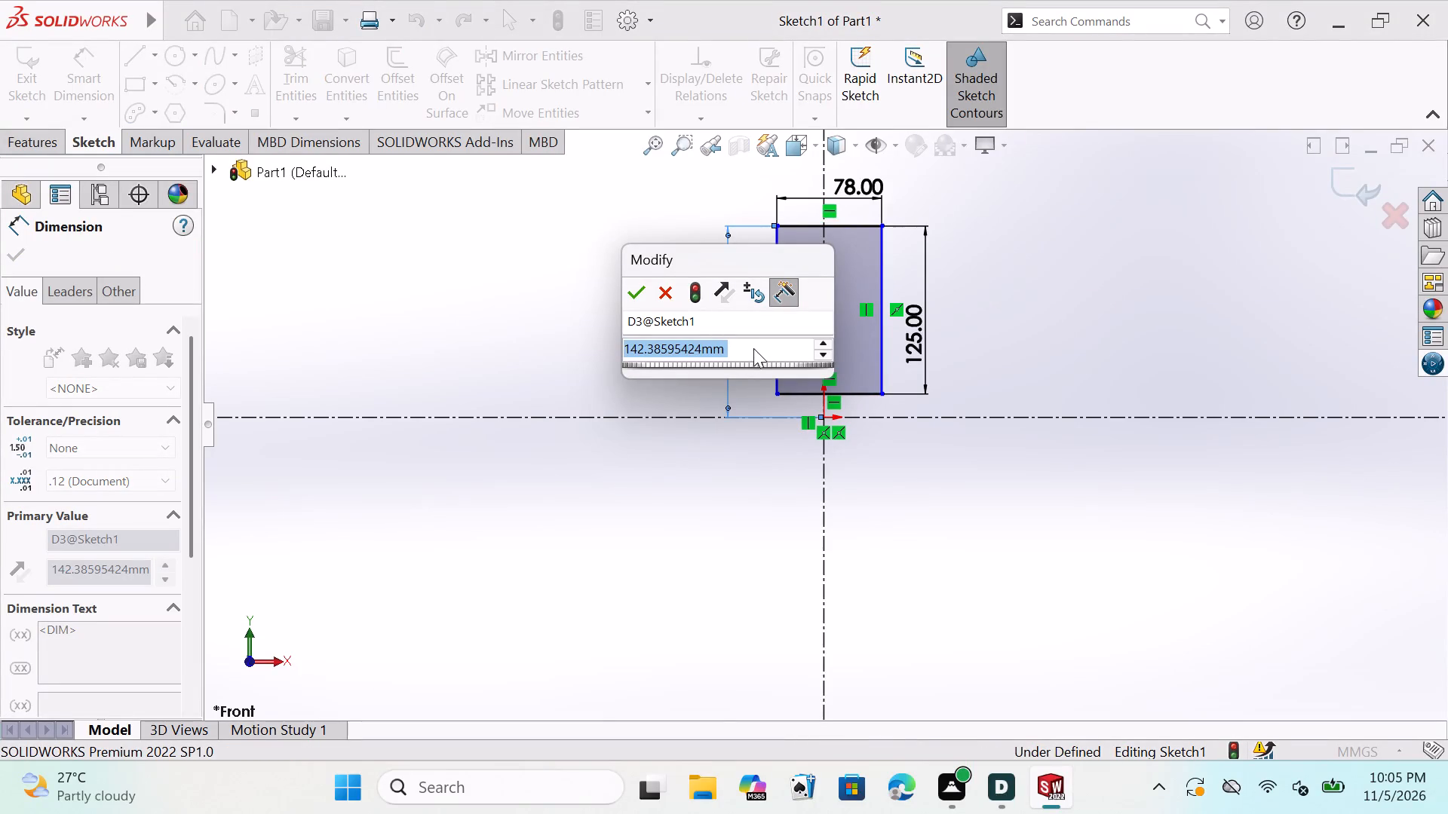
double_click(753, 345)
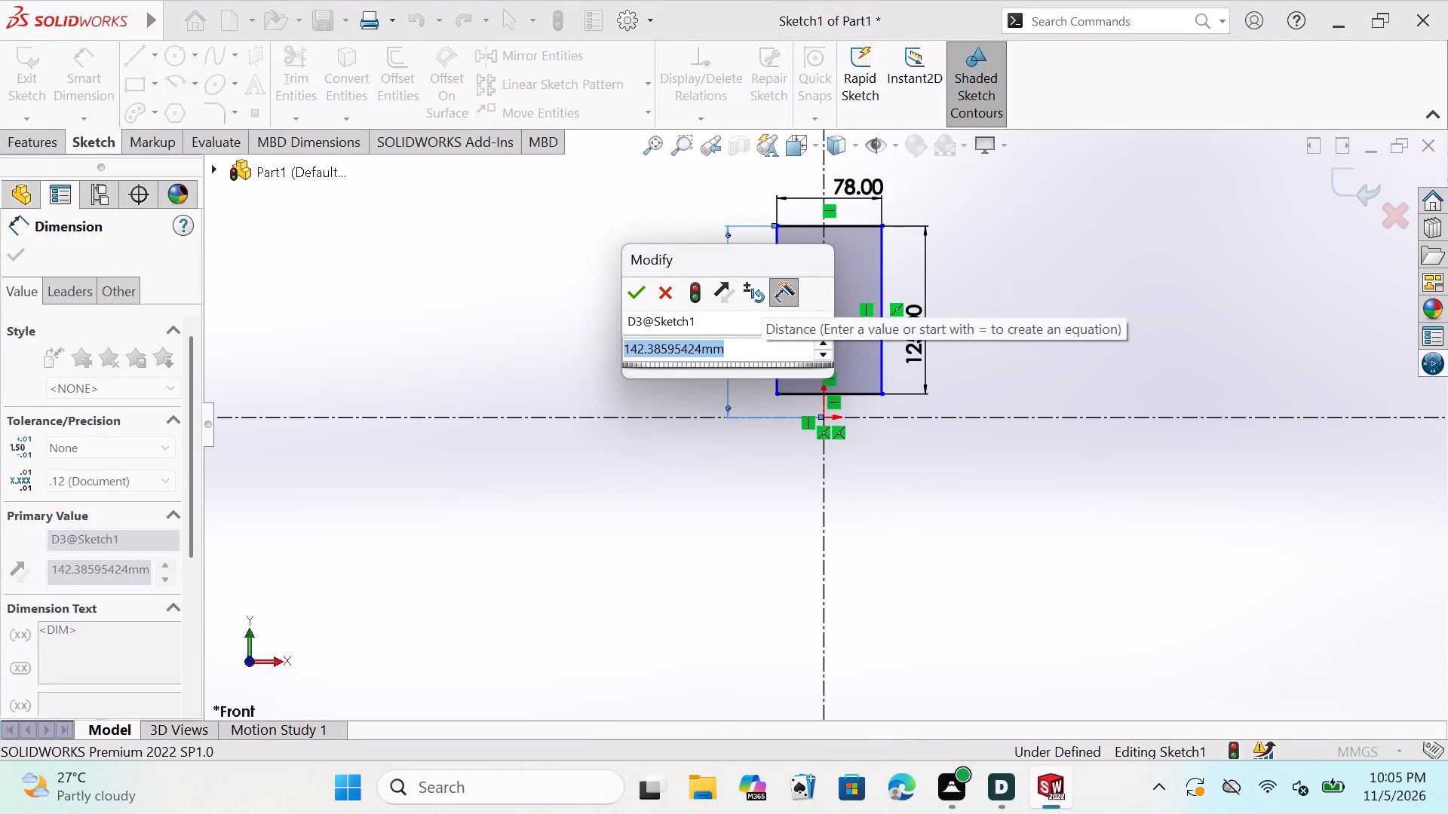
key("BackSpace")
key("BackSpace")
key("BackSpace")
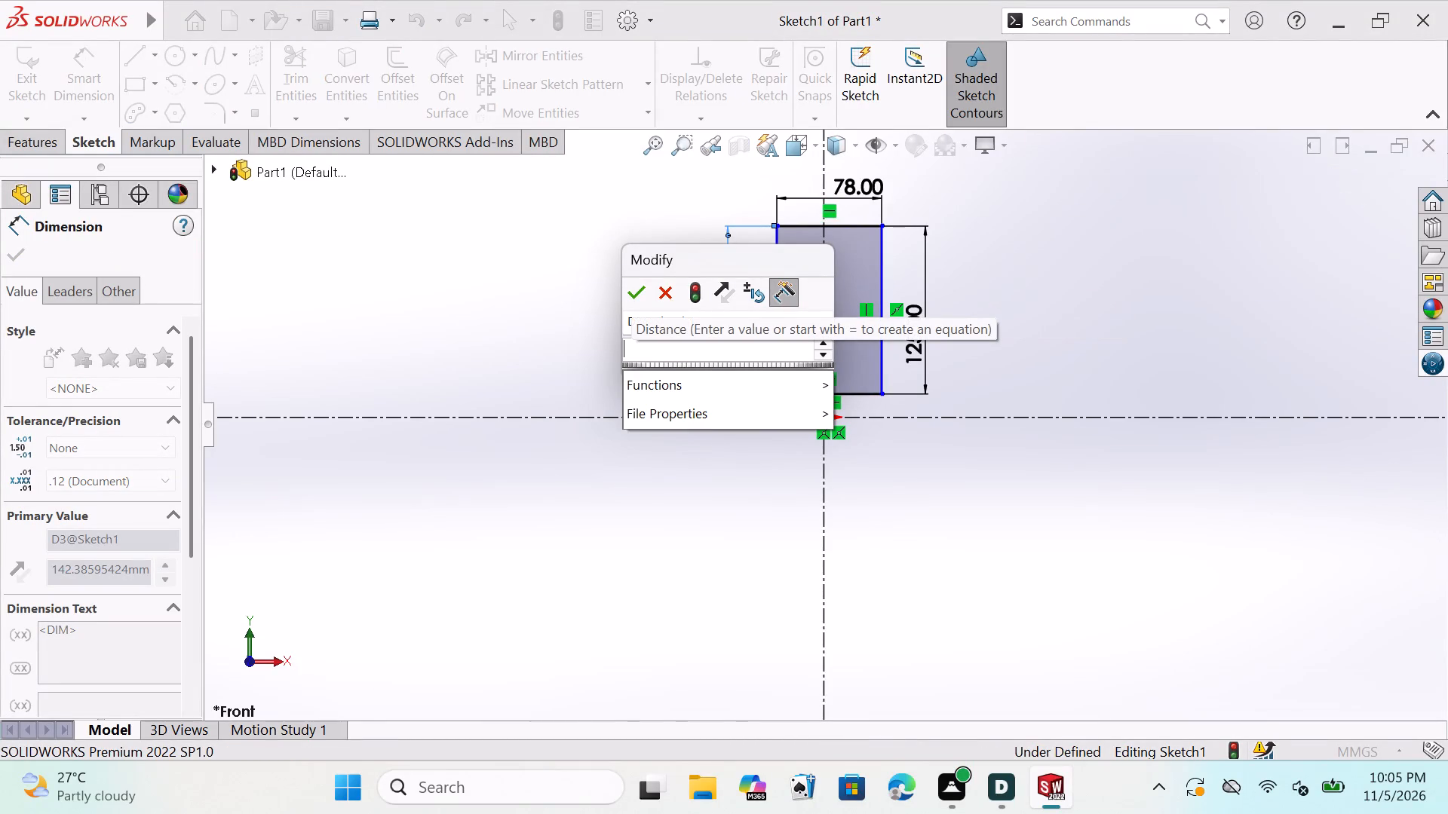
type("12")
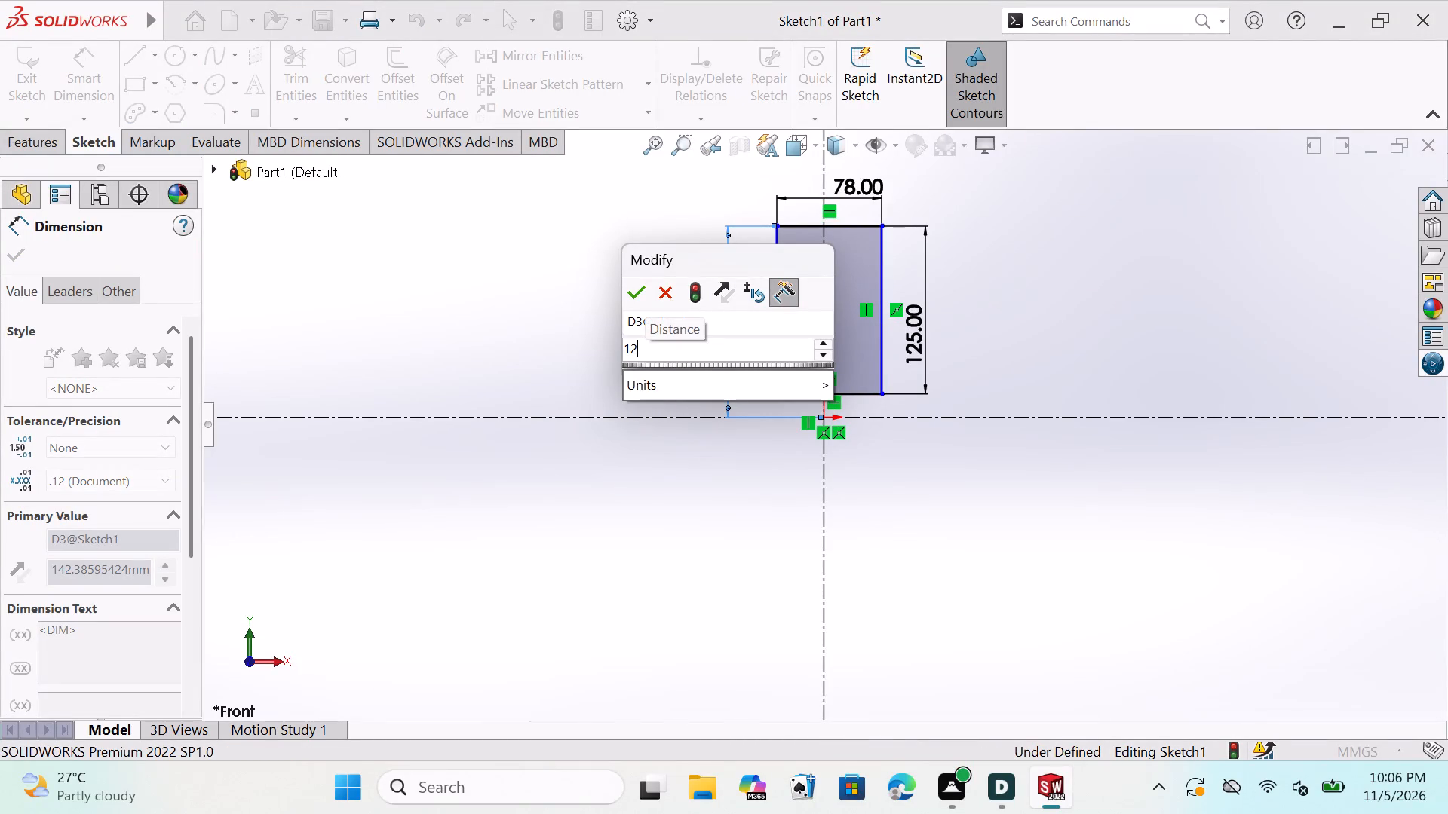
key("5")
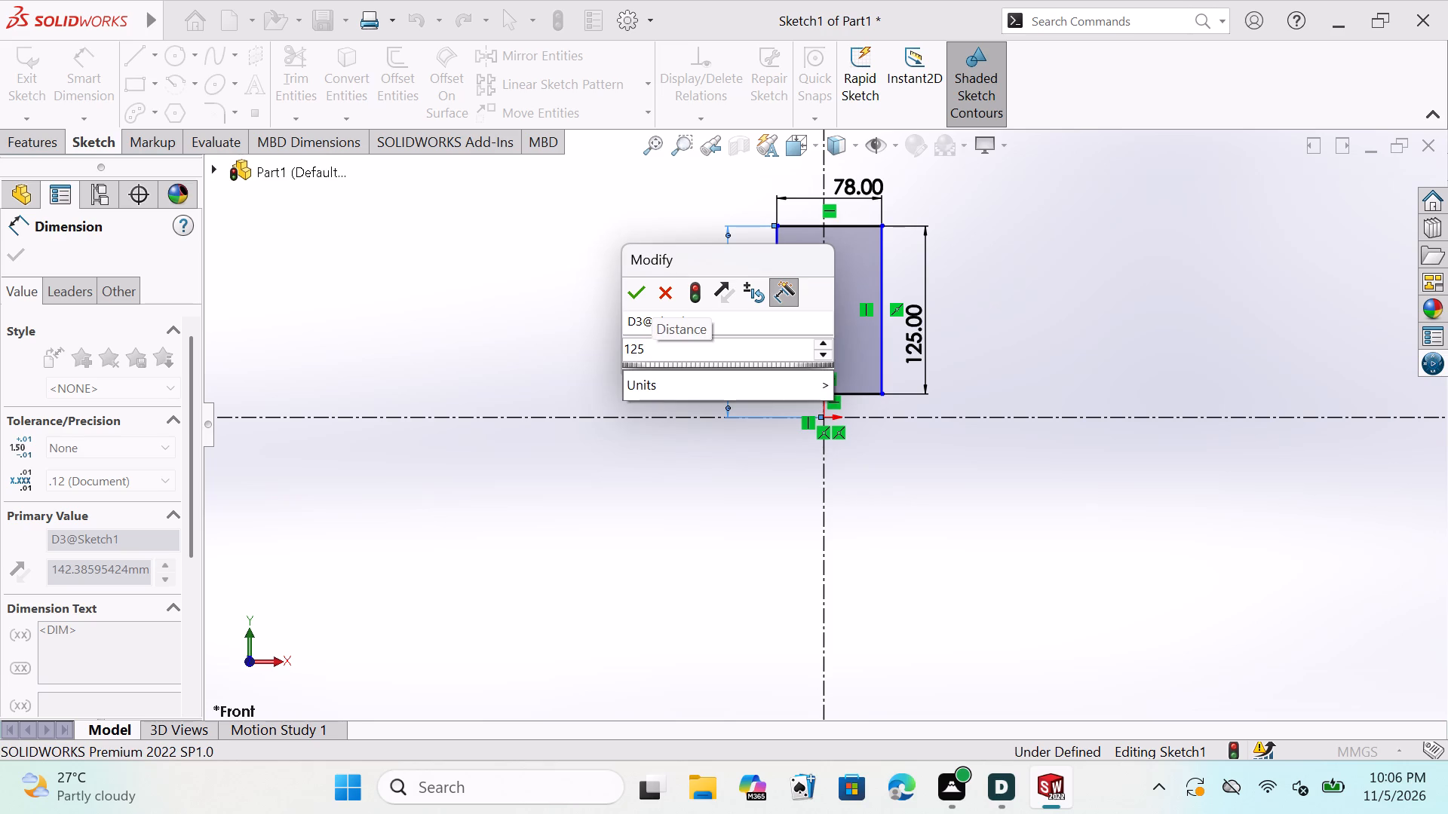
left_click(631, 292)
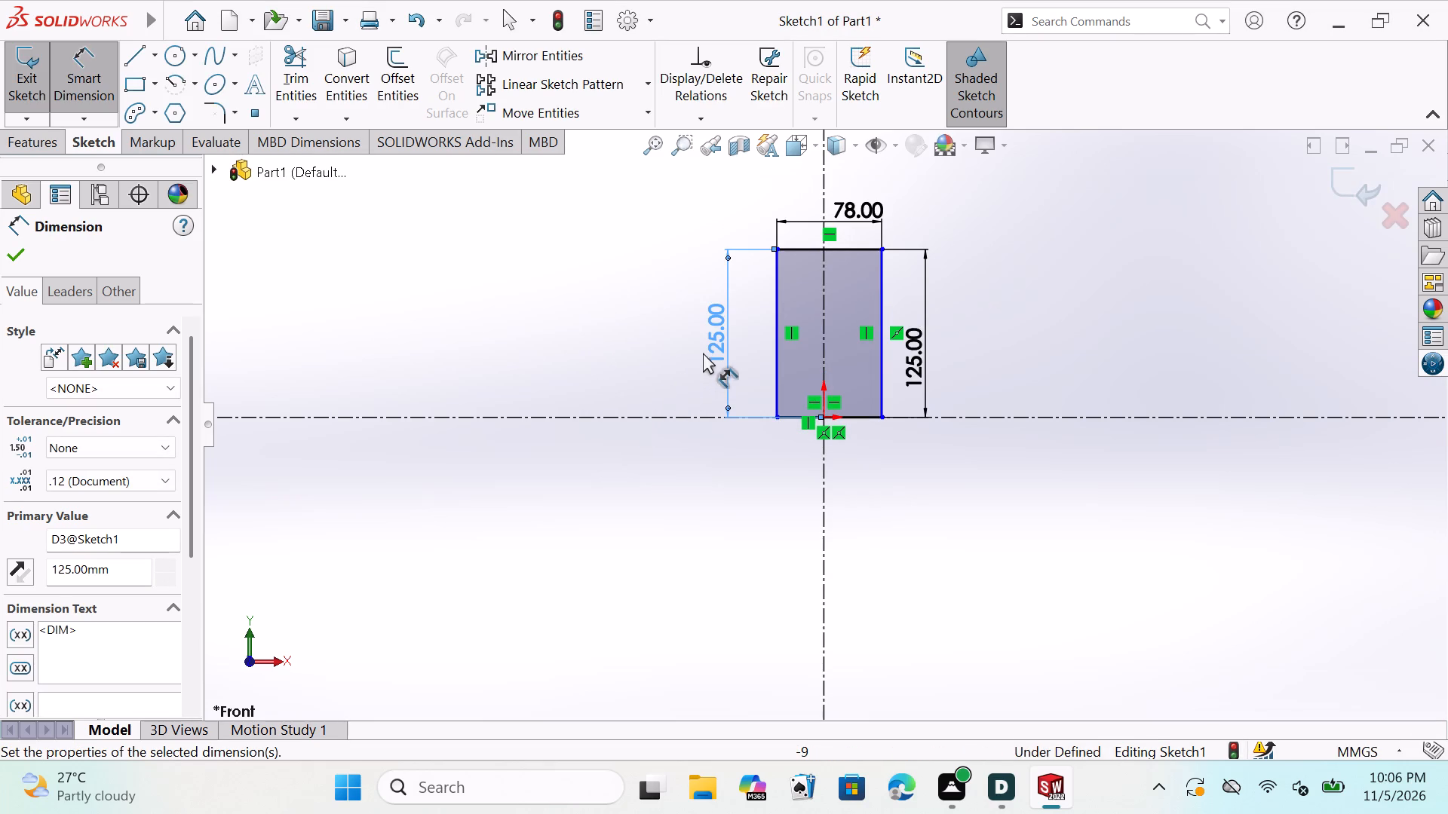
Dimension the horizontal distance from the rectangle's right vertical edge to the origin and set it to 39 mm.
scroll(826, 447, "up", 3)
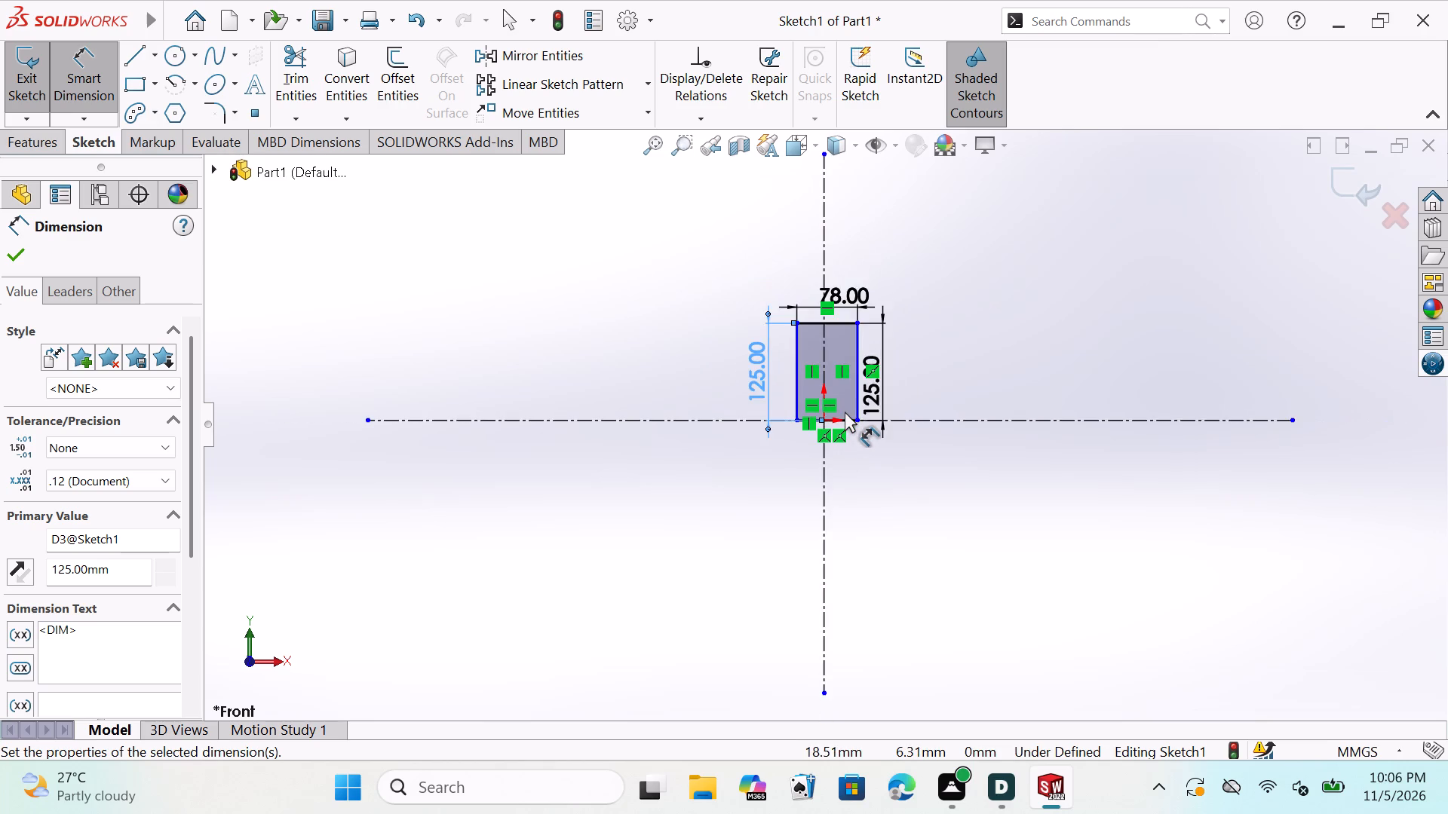
scroll(846, 414, "down", 5)
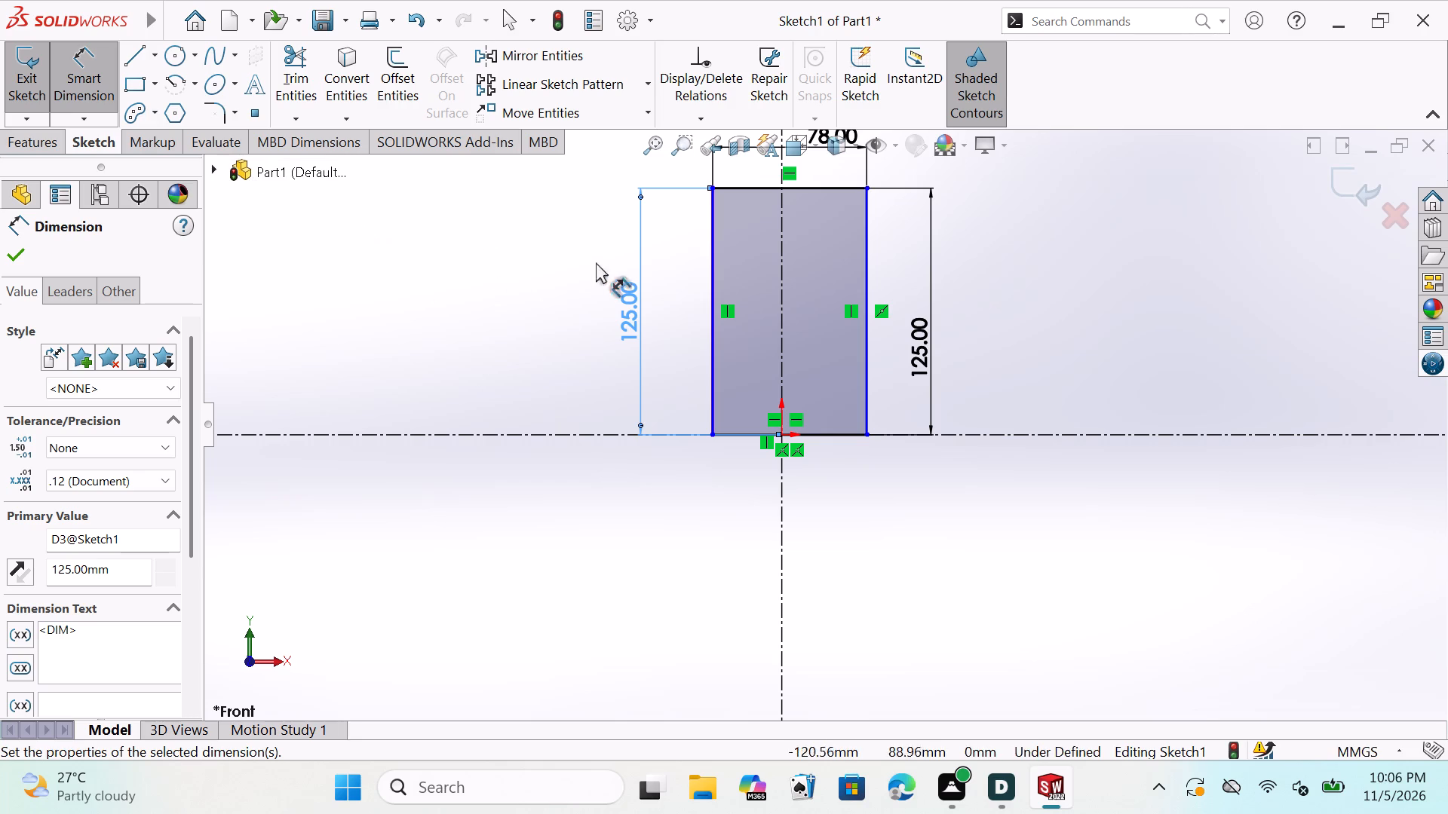
left_click(865, 301)
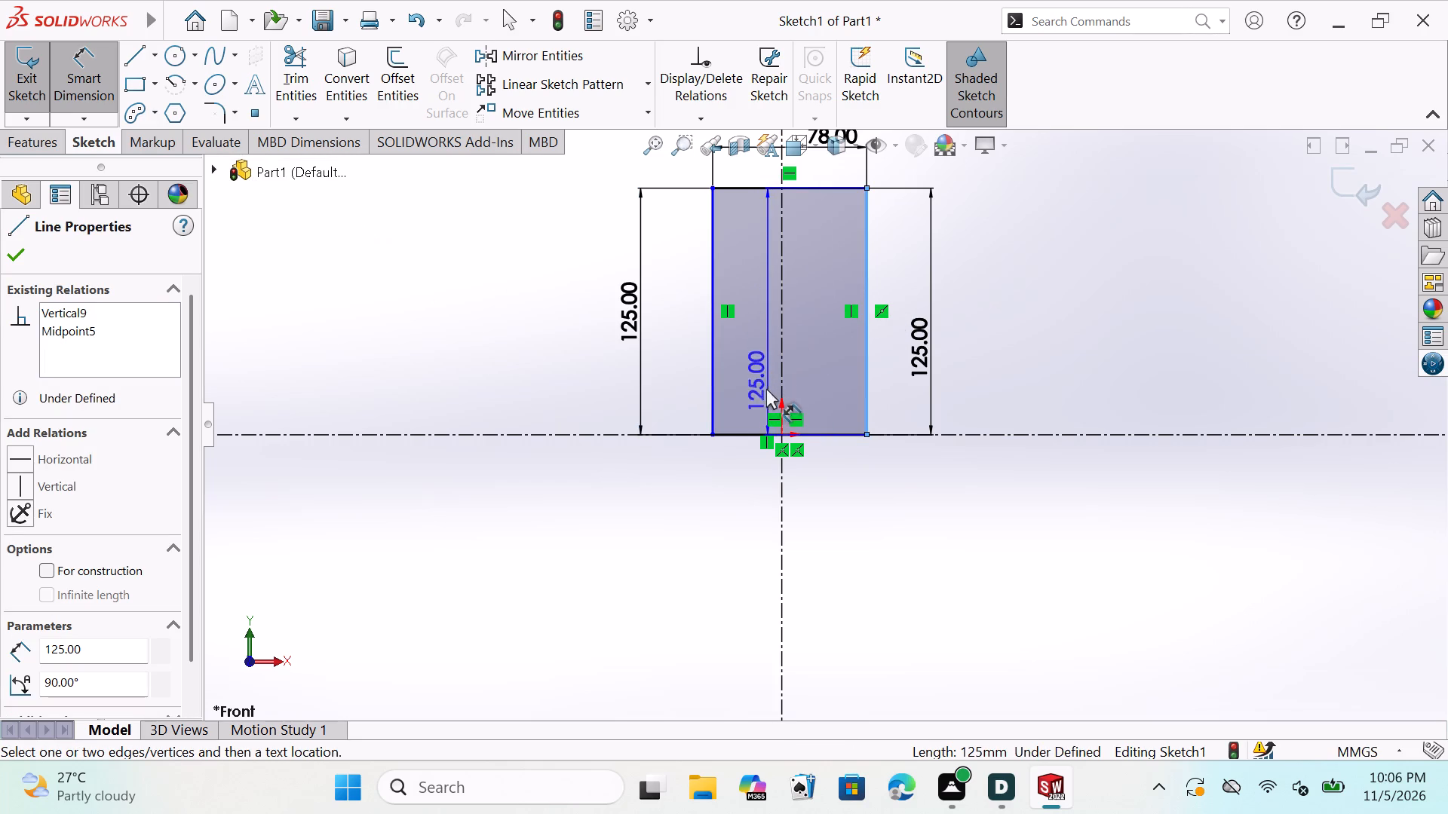
scroll(781, 427, "up", 2)
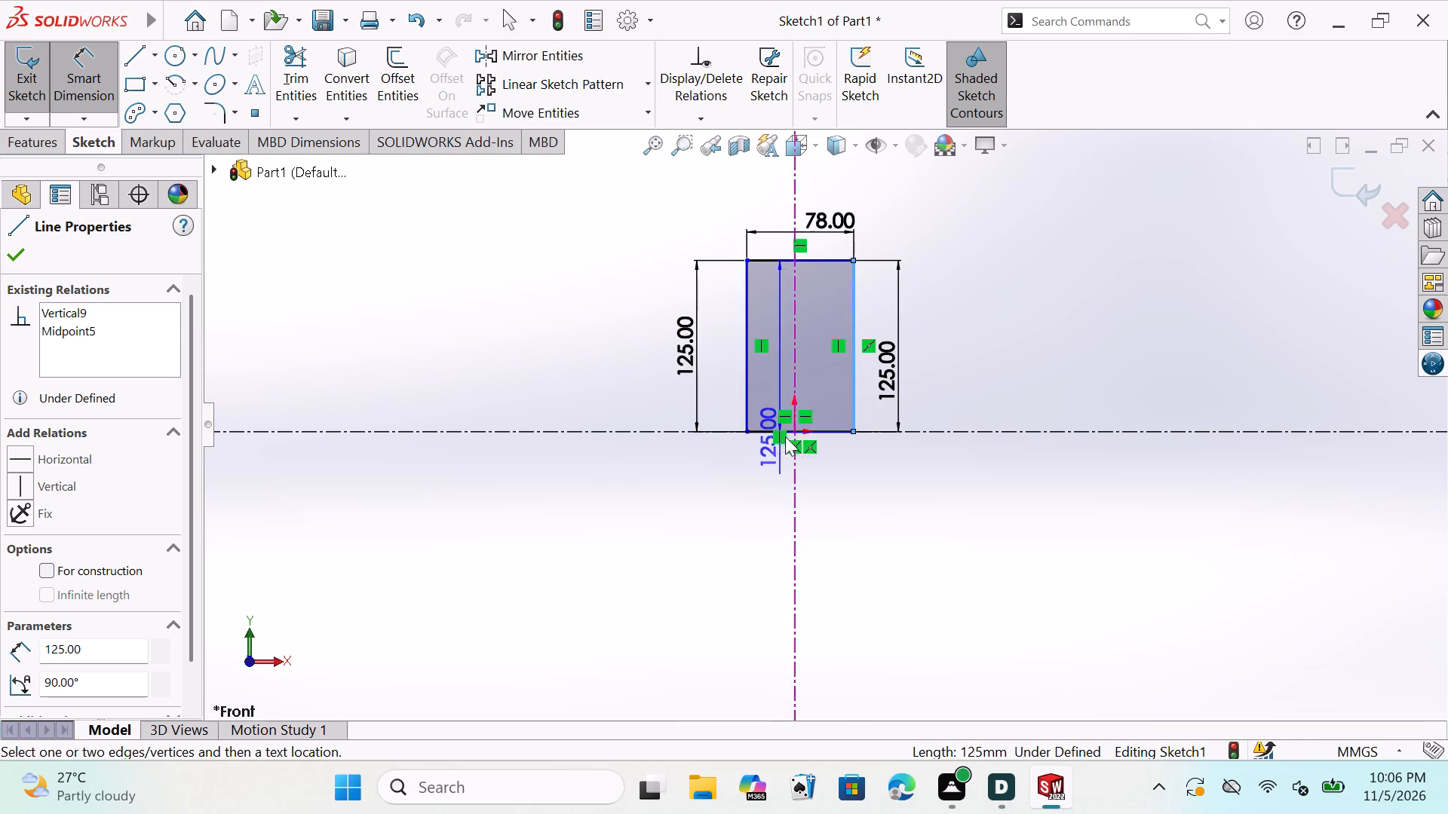
scroll(798, 437, "down", 5)
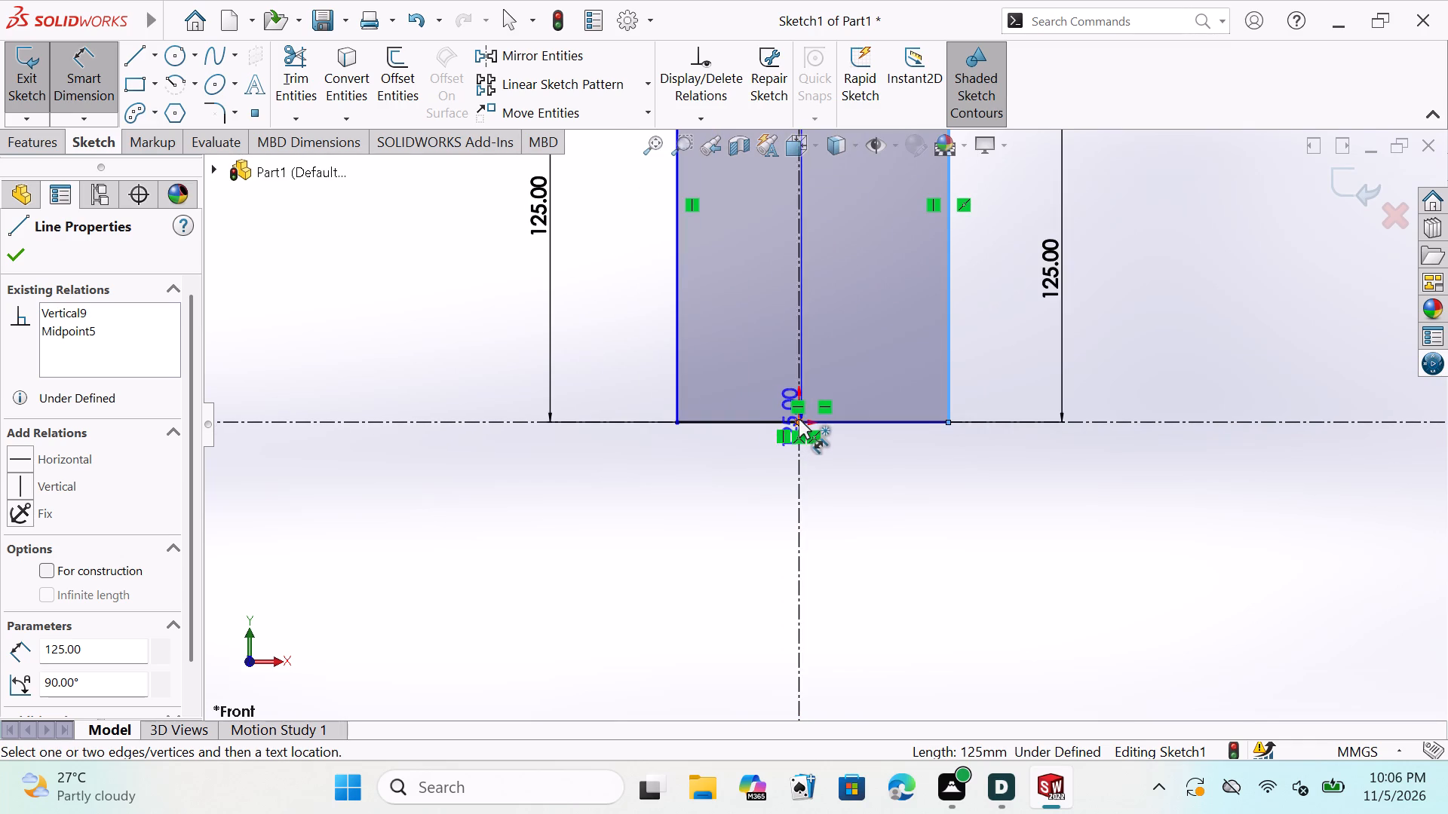
double_click(797, 421)
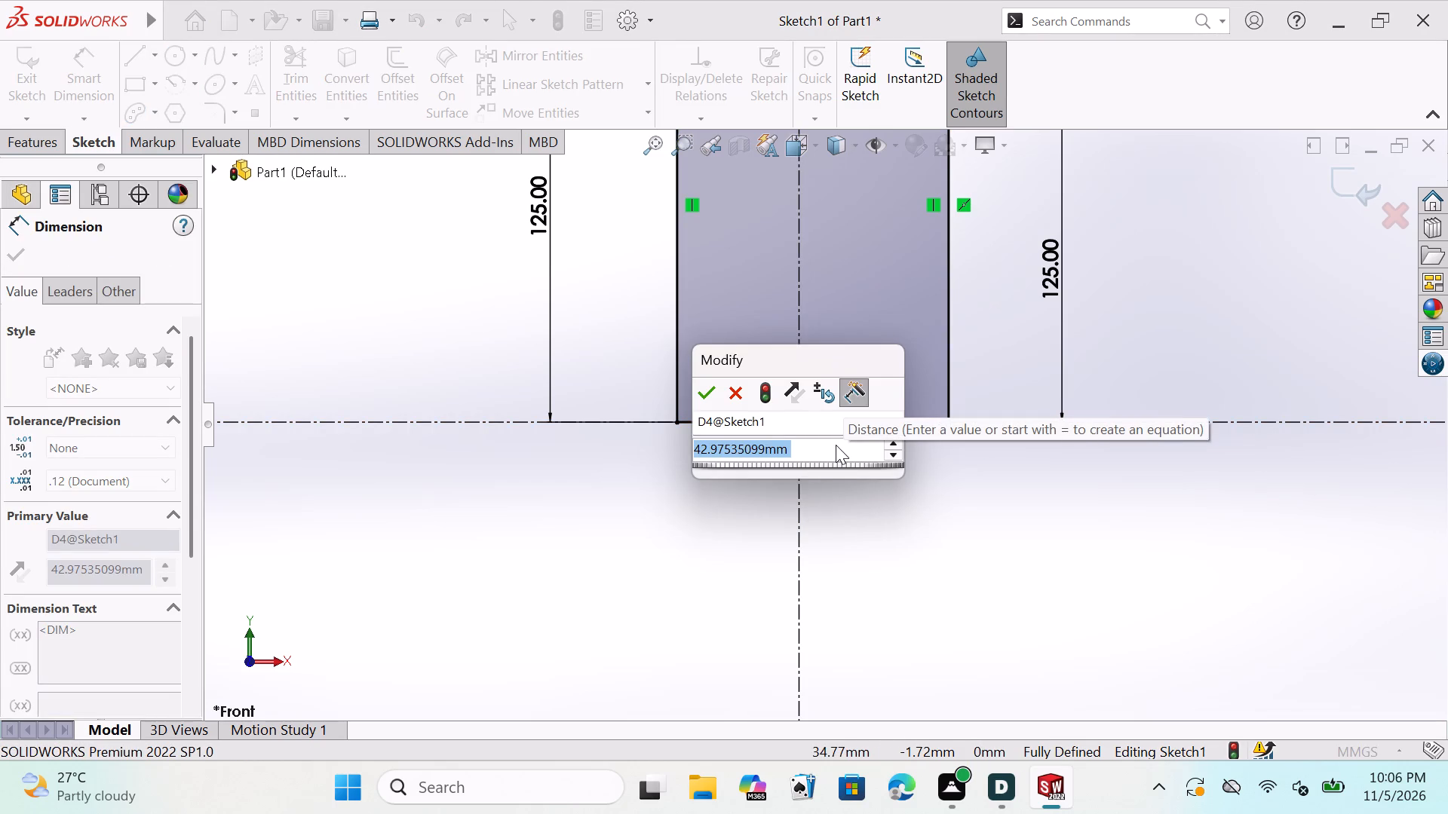
double_click(836, 446)
key("BackSpace")
key("BackSpace")
key("BackSpace")
key("BackSpace")
key("BackSpace")
key("BackSpace")
key("BackSpace")
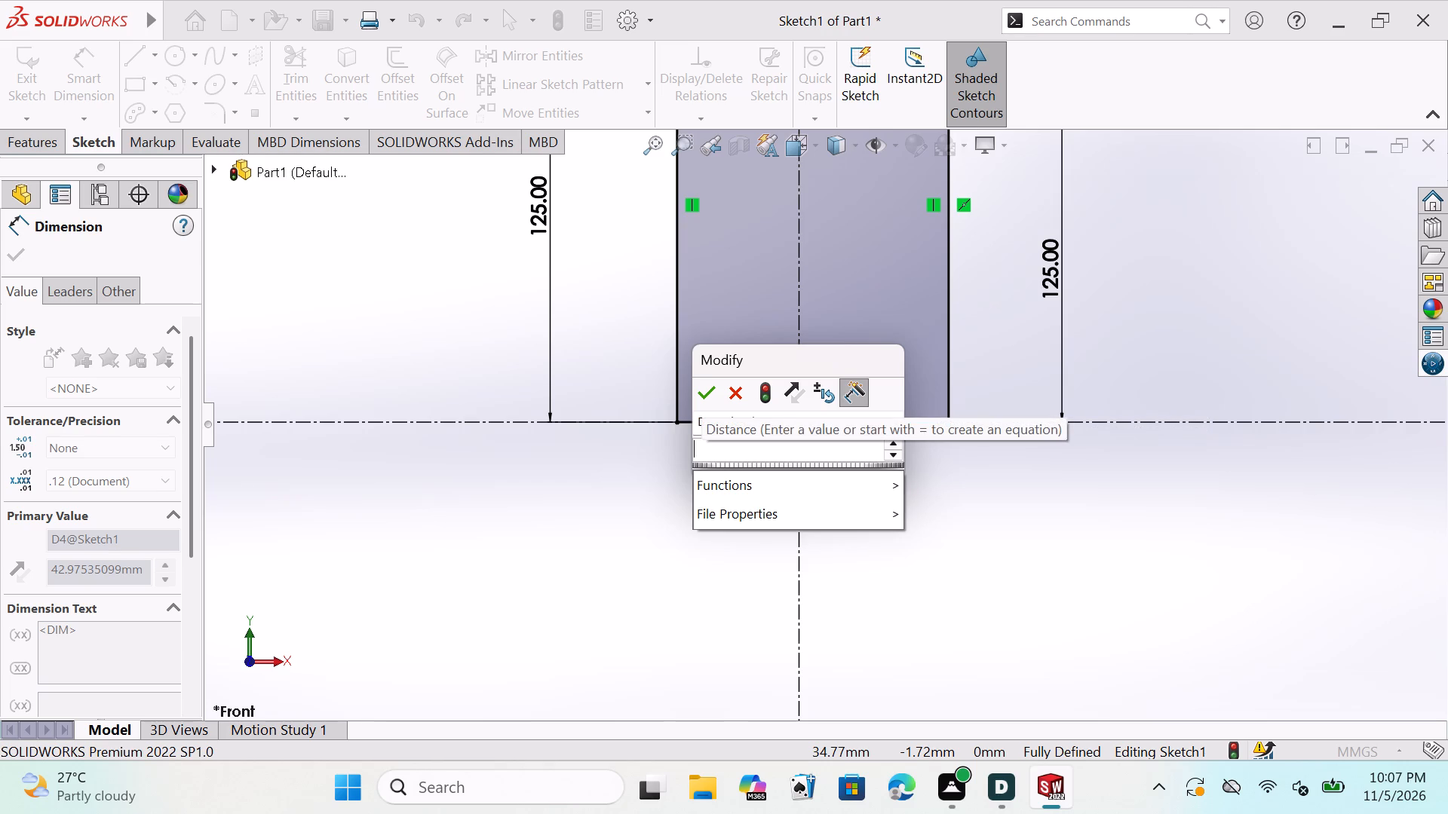
type("39")
left_click(707, 390)
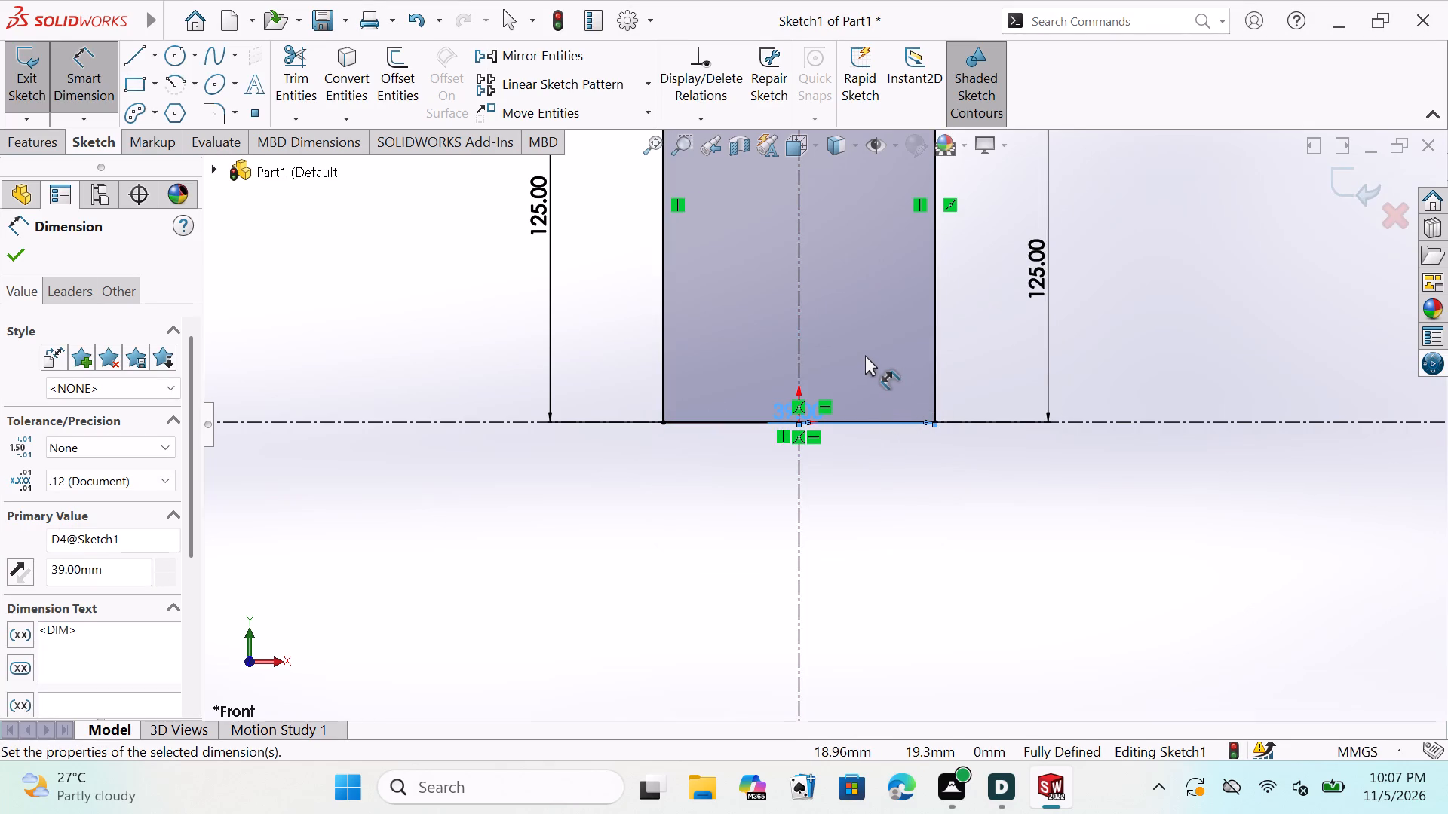
Examine the rectangle's bottom edge and the half-width dimension around the origin up close and in full.
scroll(865, 355, "down", 1)
scroll(781, 428, "up", 2)
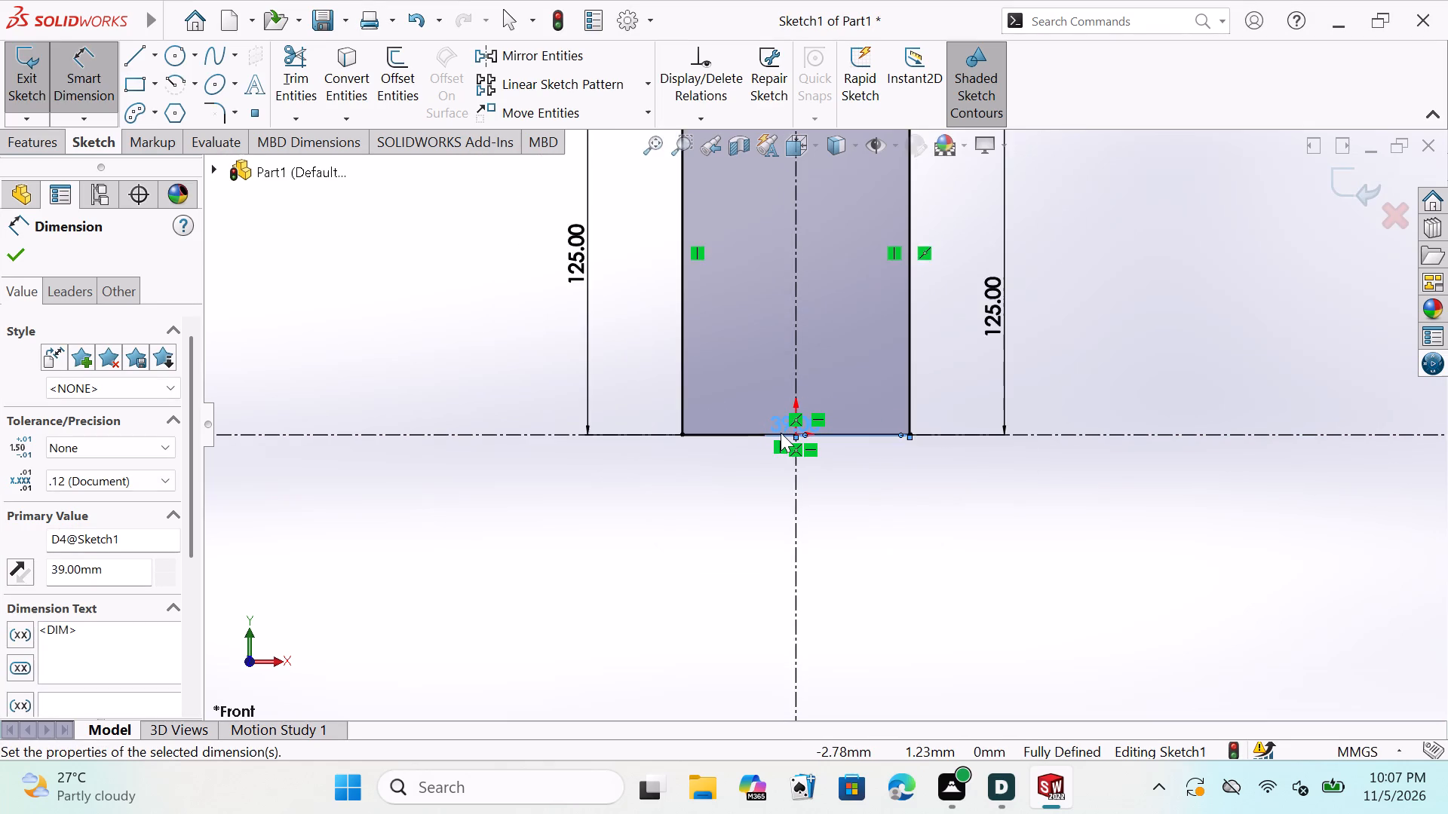
scroll(781, 434, "down", 6)
scroll(913, 461, "down", 2)
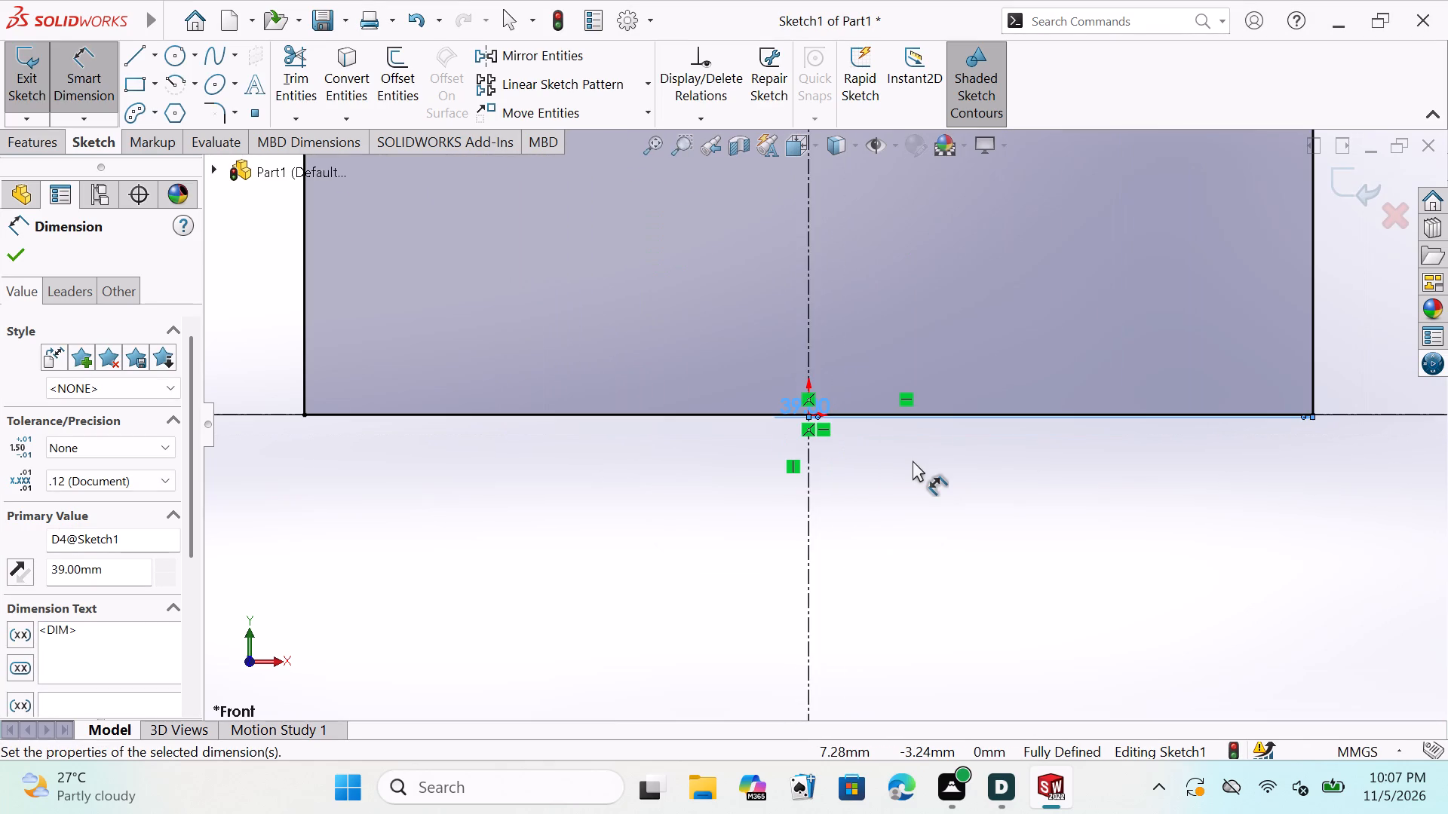
scroll(913, 461, "up", 9)
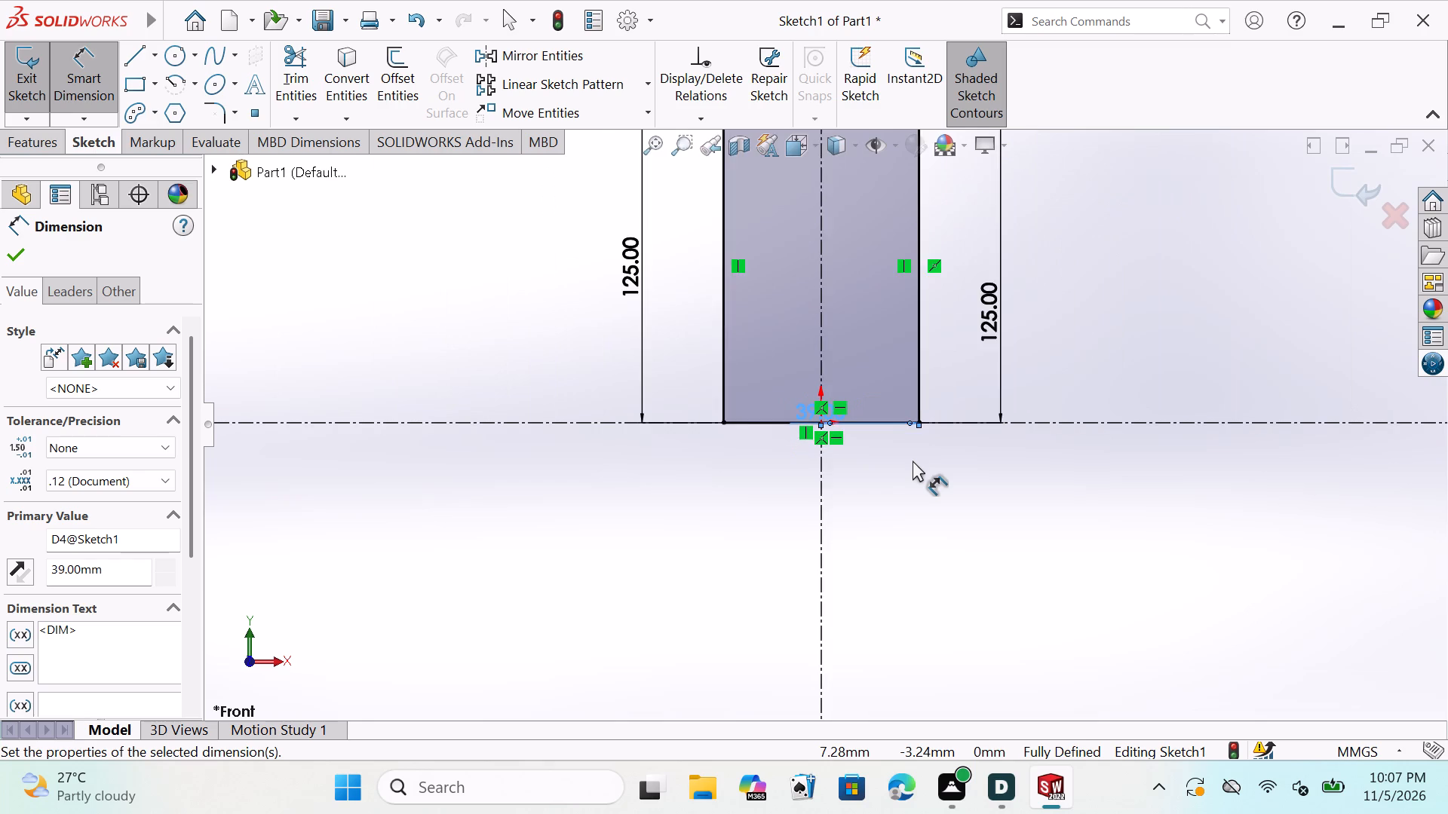
scroll(913, 461, "up", 3)
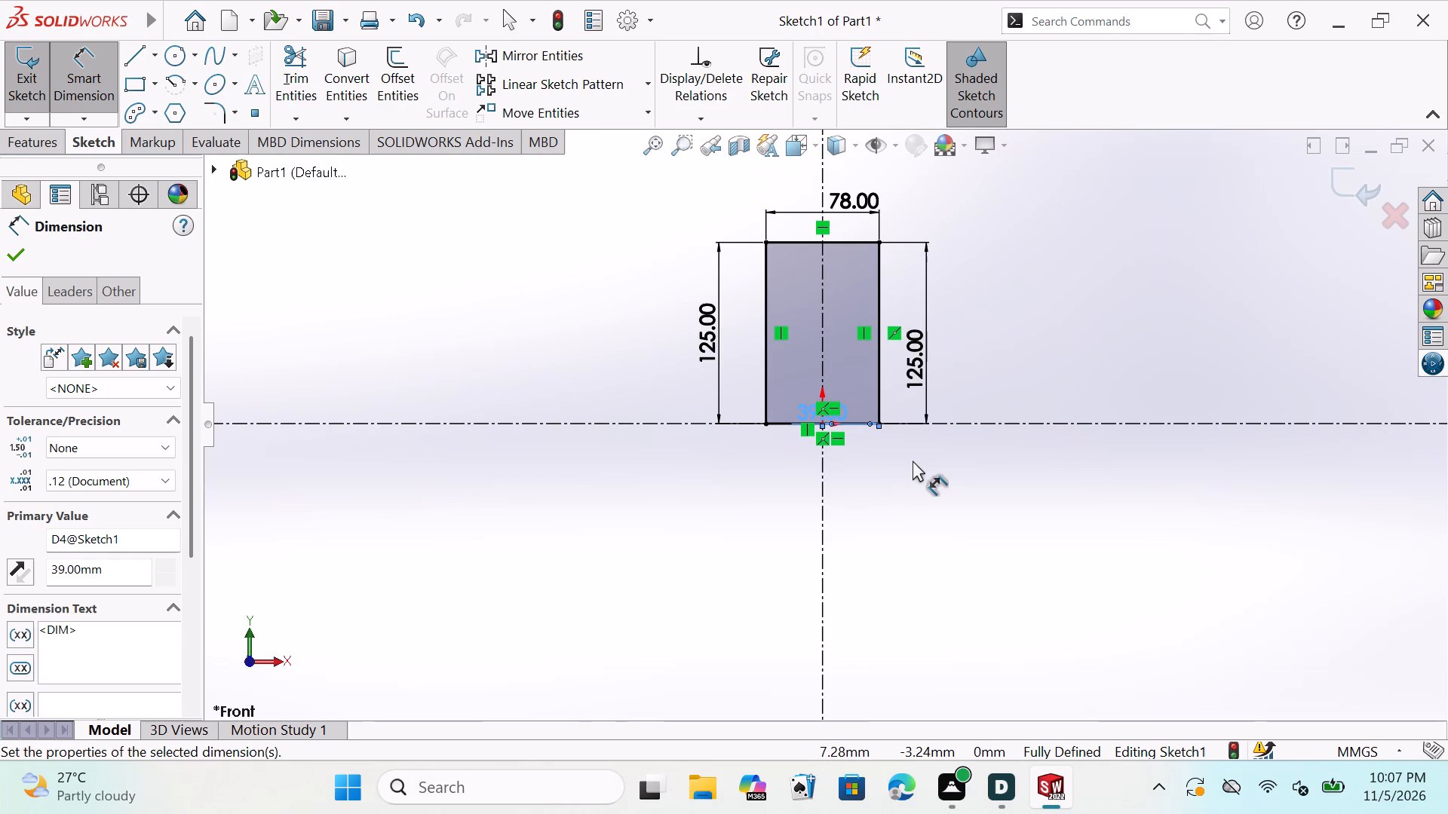
scroll(913, 461, "down", 1)
scroll(818, 417, "down", 6)
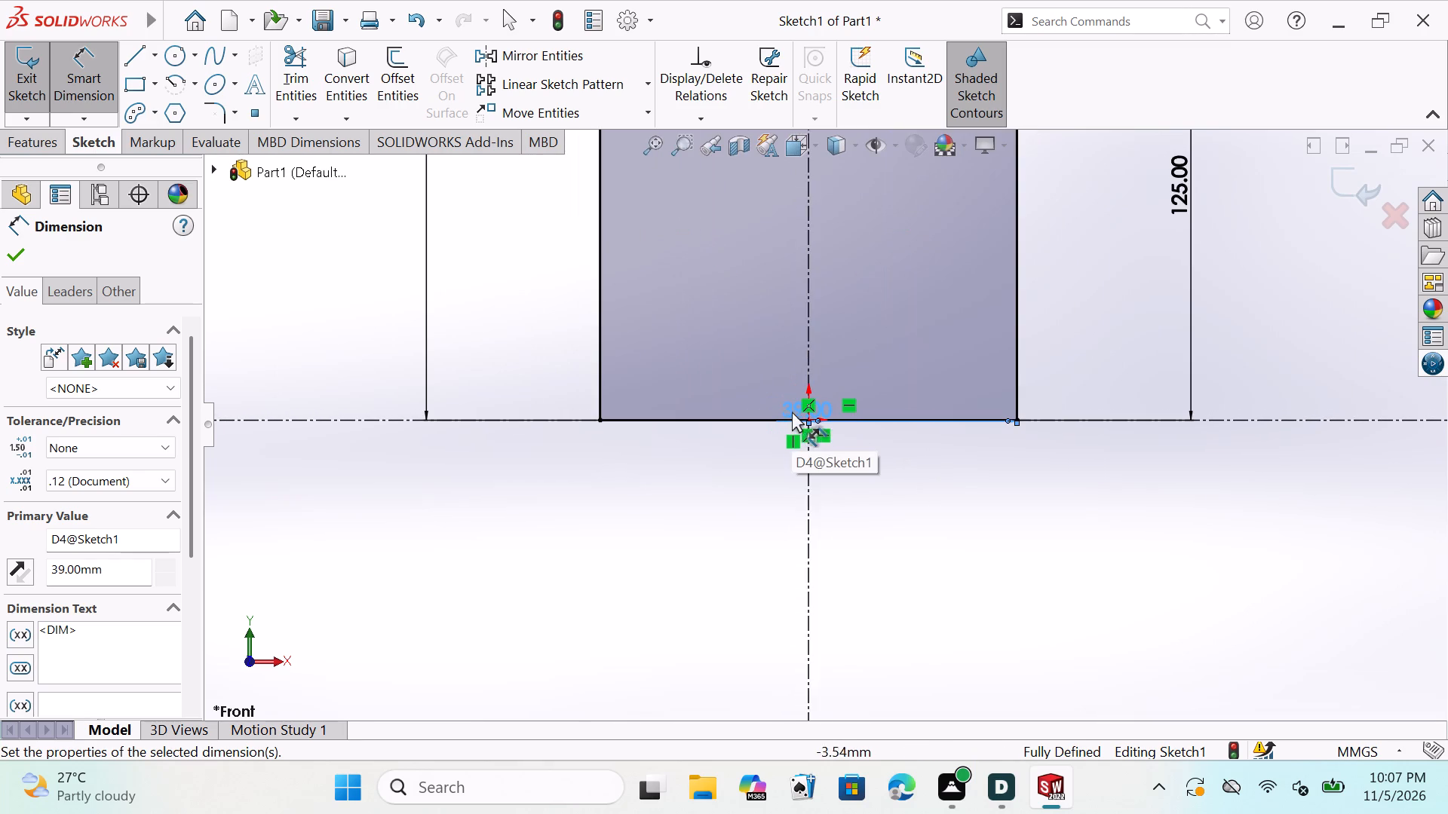
scroll(805, 424, "down", 7)
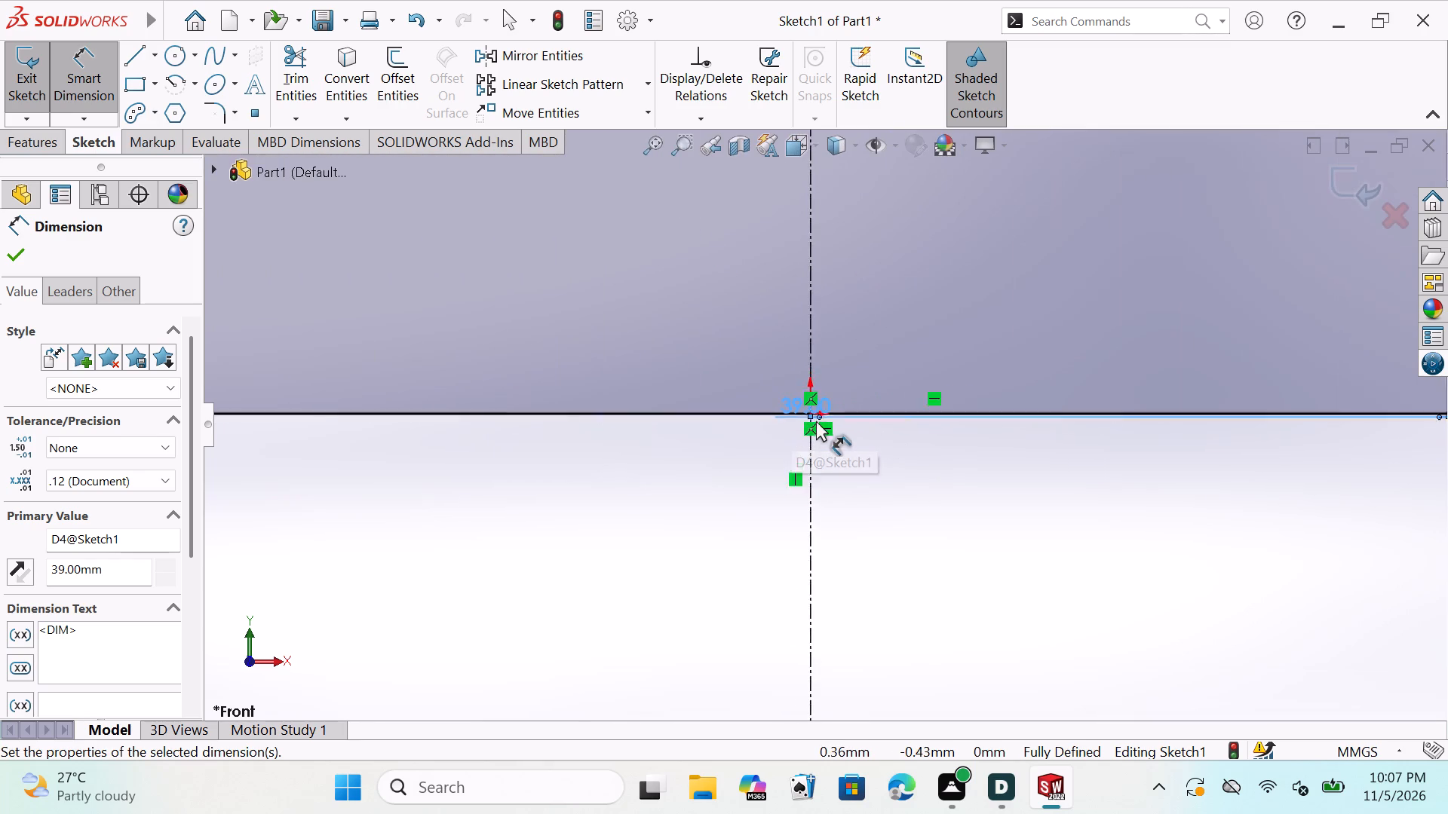
Delete the 39 mm dimension between the rectangle's right vertical edge and the origin.
scroll(816, 421, "down", 1)
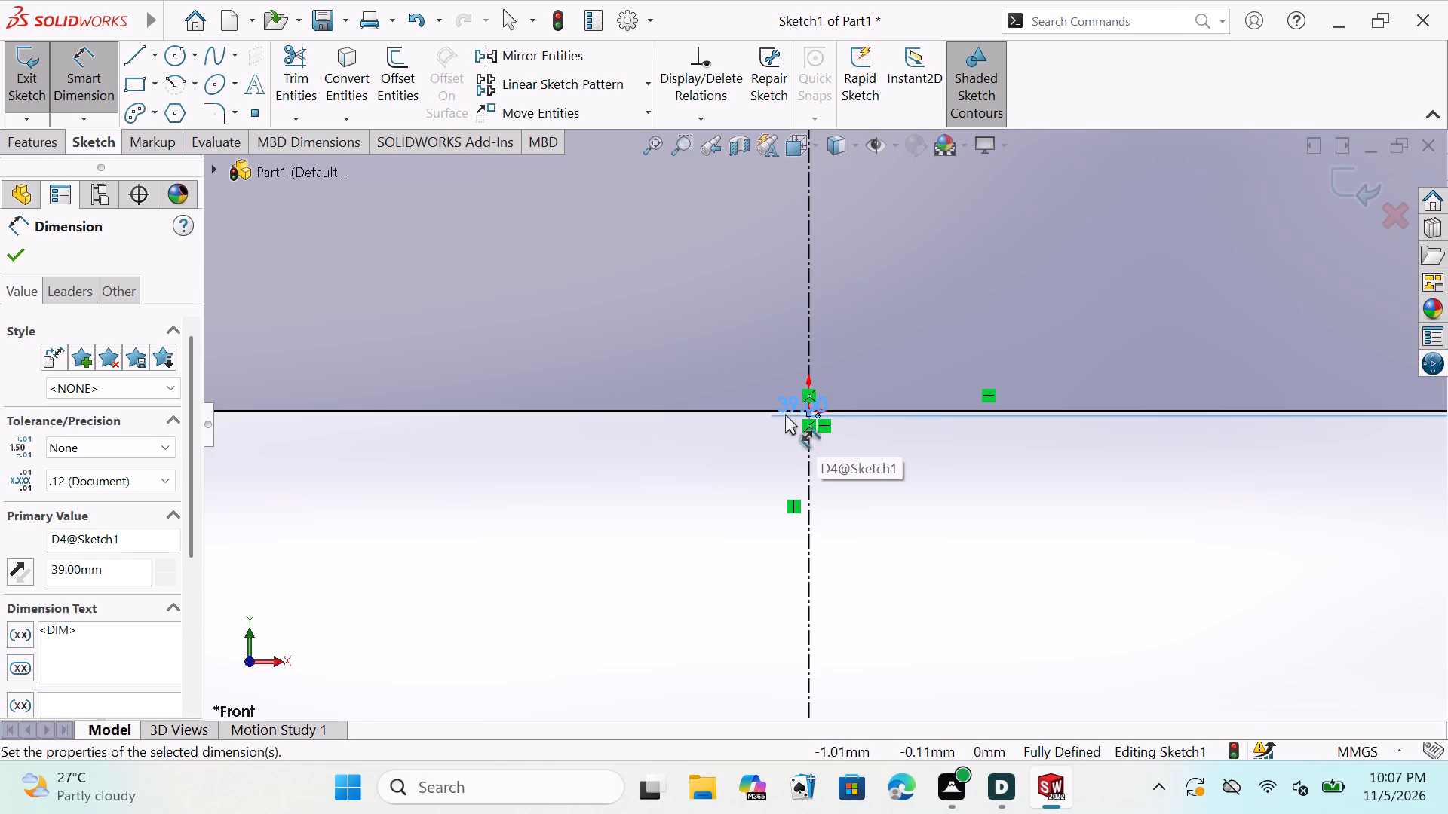
left_click(785, 414)
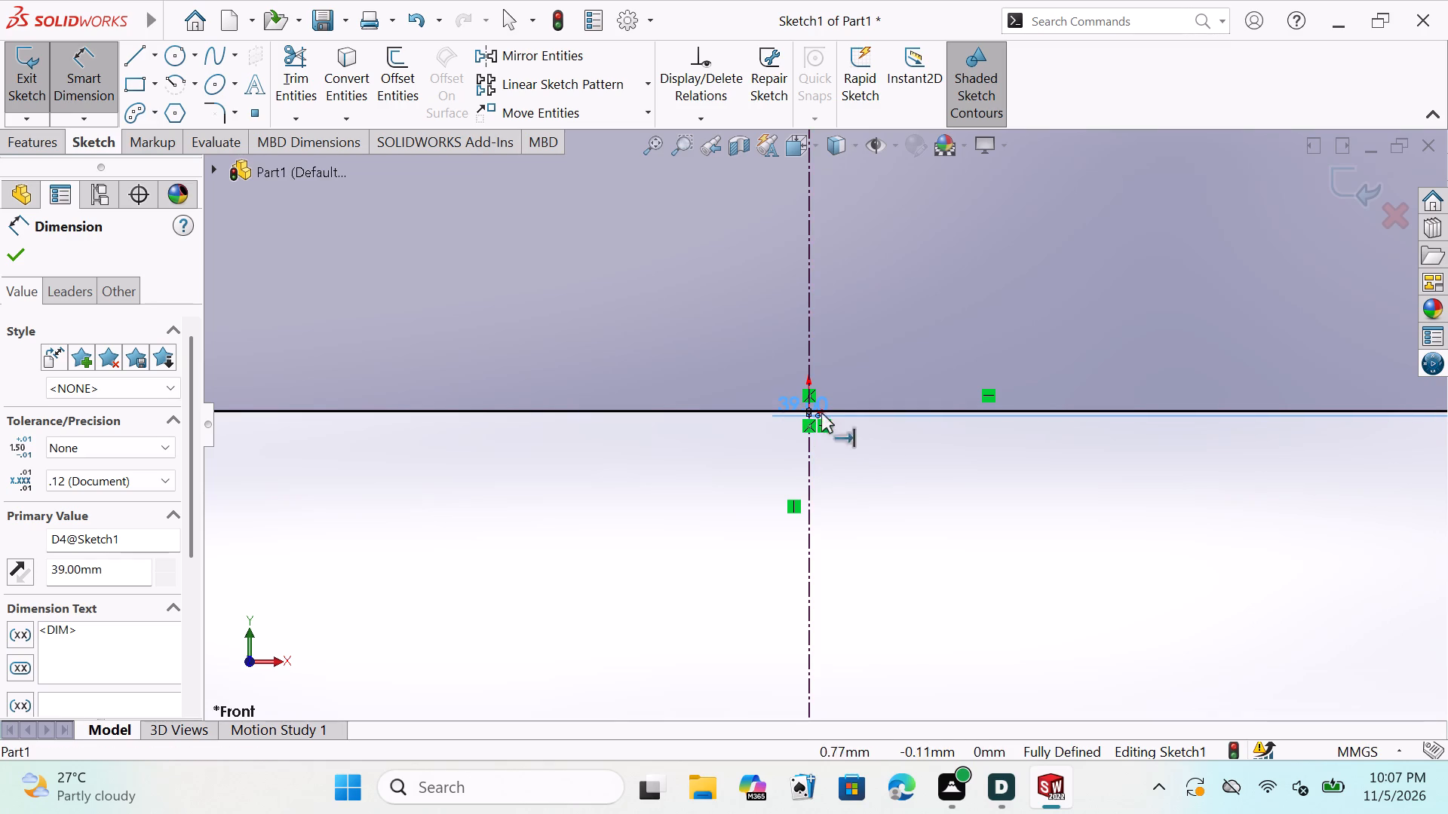
scroll(818, 422, "down", 3)
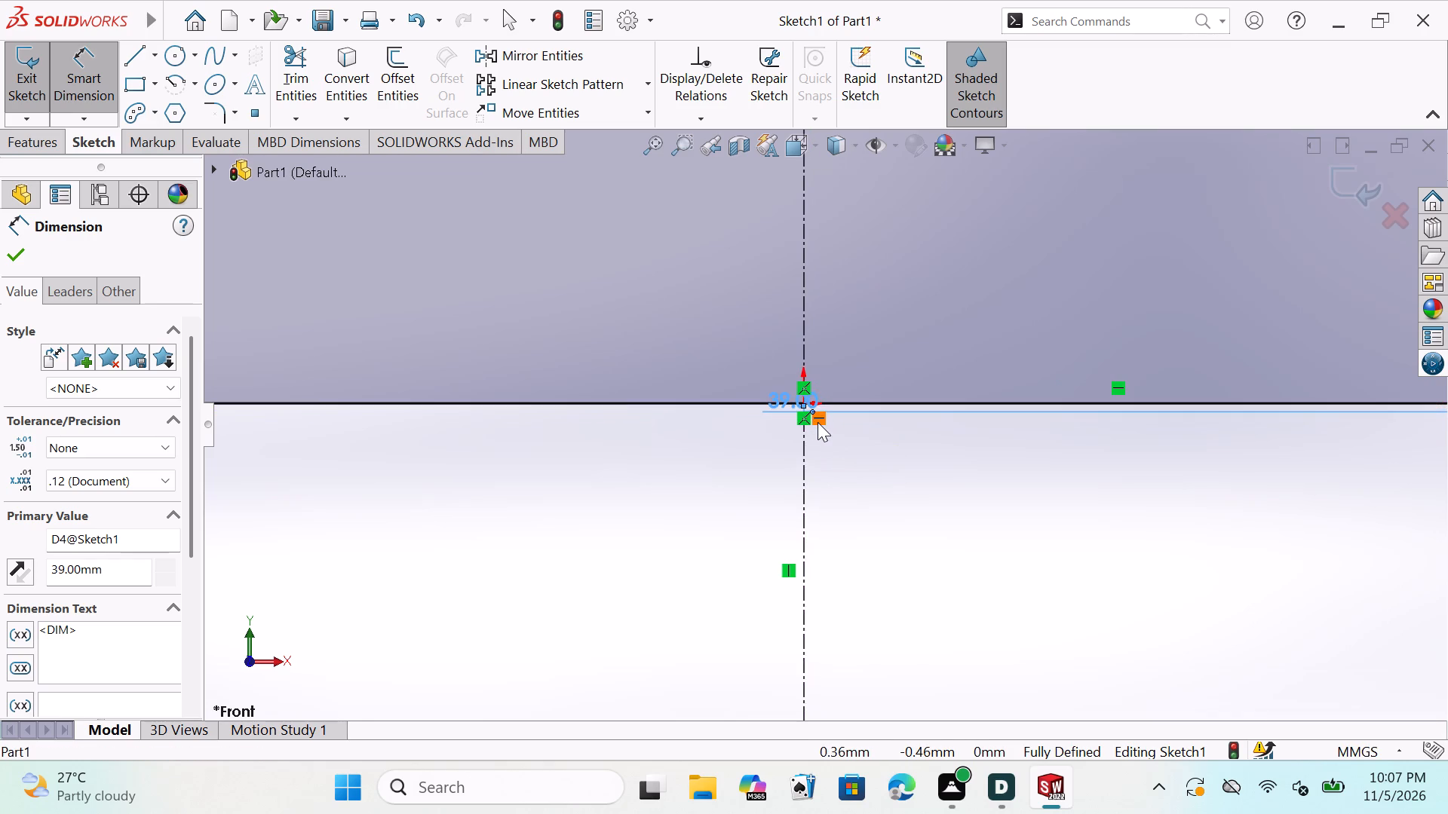
scroll(819, 407, "down", 8)
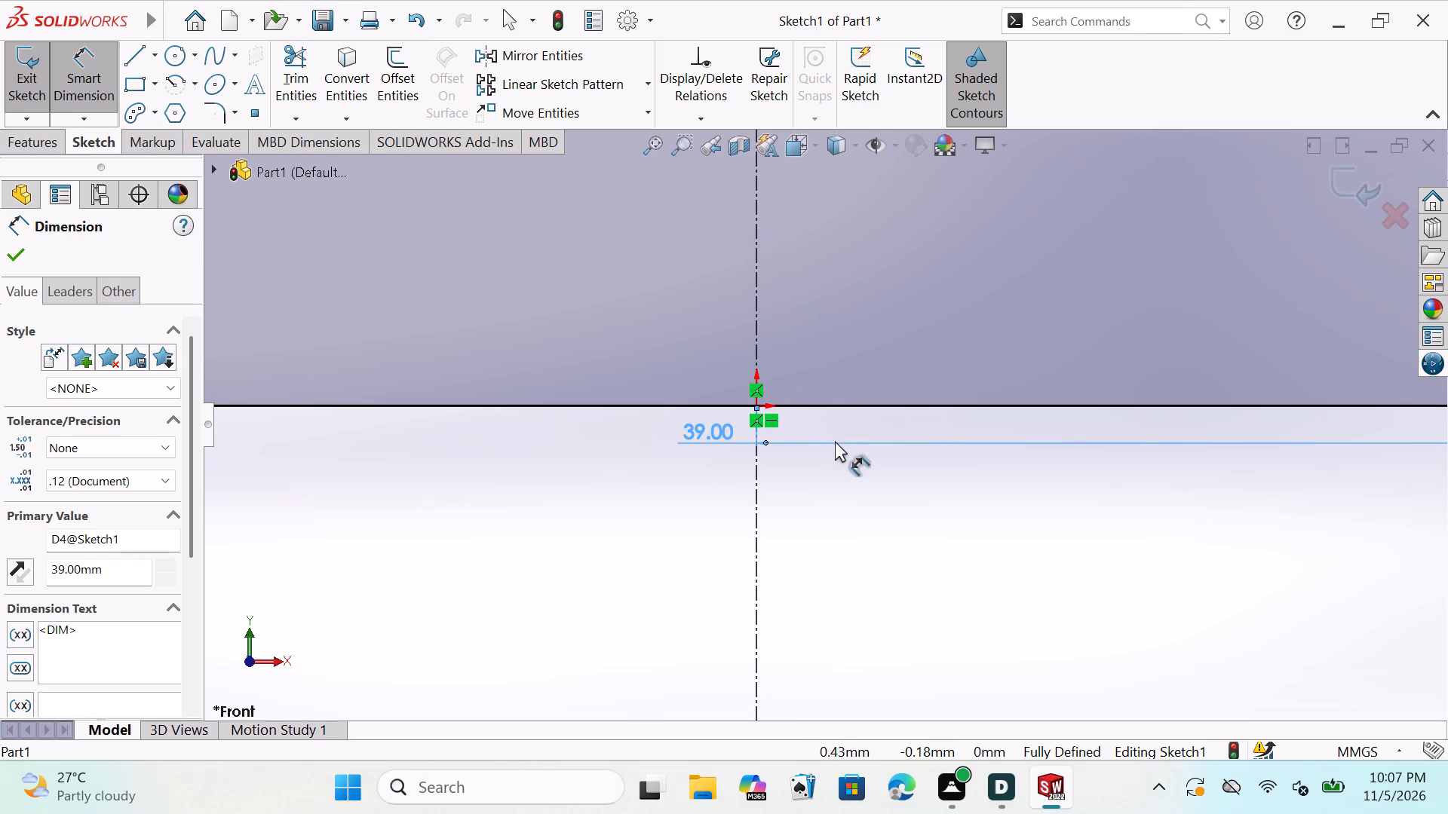
left_click(842, 441)
left_click(859, 439)
key("Delete")
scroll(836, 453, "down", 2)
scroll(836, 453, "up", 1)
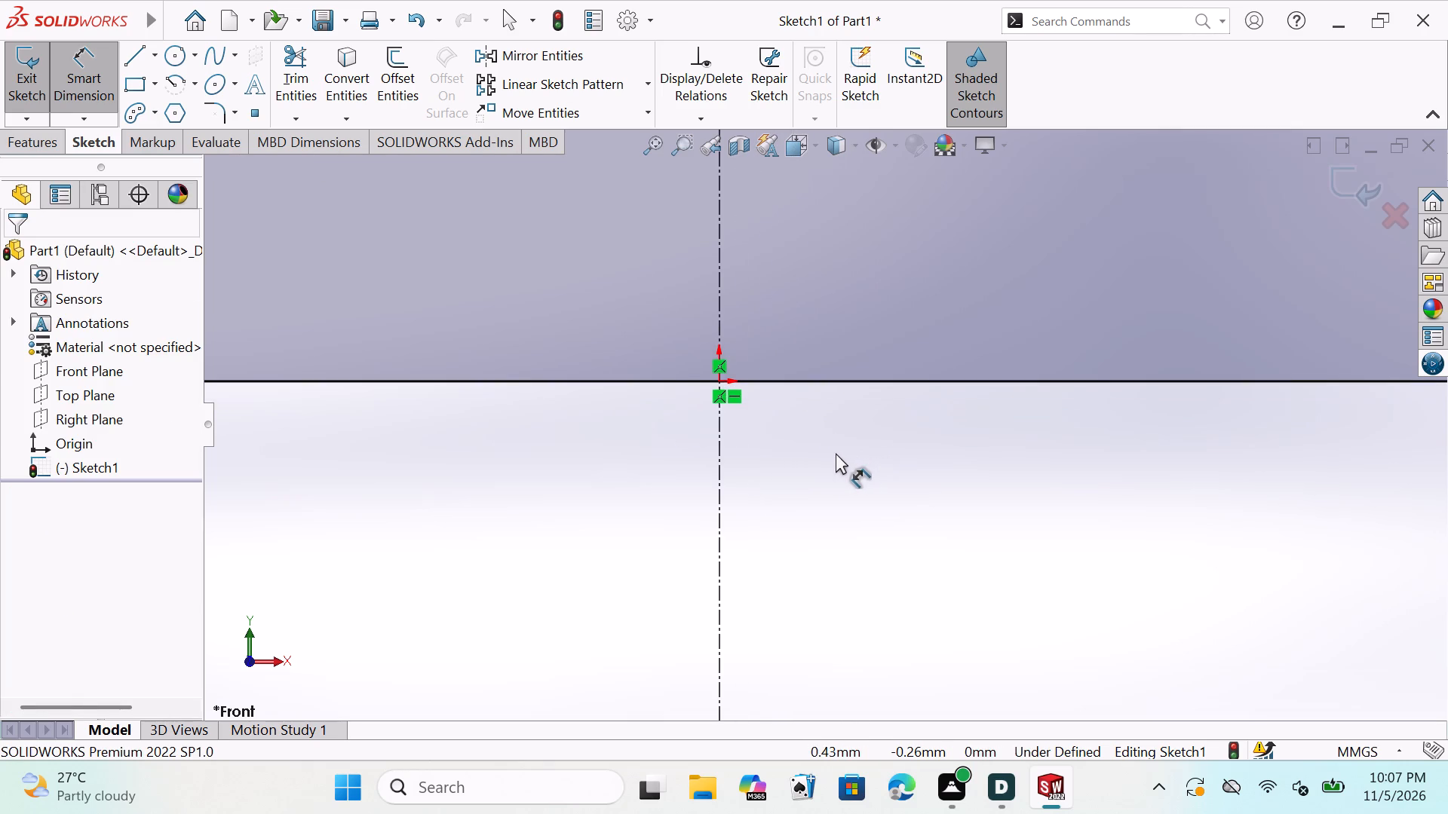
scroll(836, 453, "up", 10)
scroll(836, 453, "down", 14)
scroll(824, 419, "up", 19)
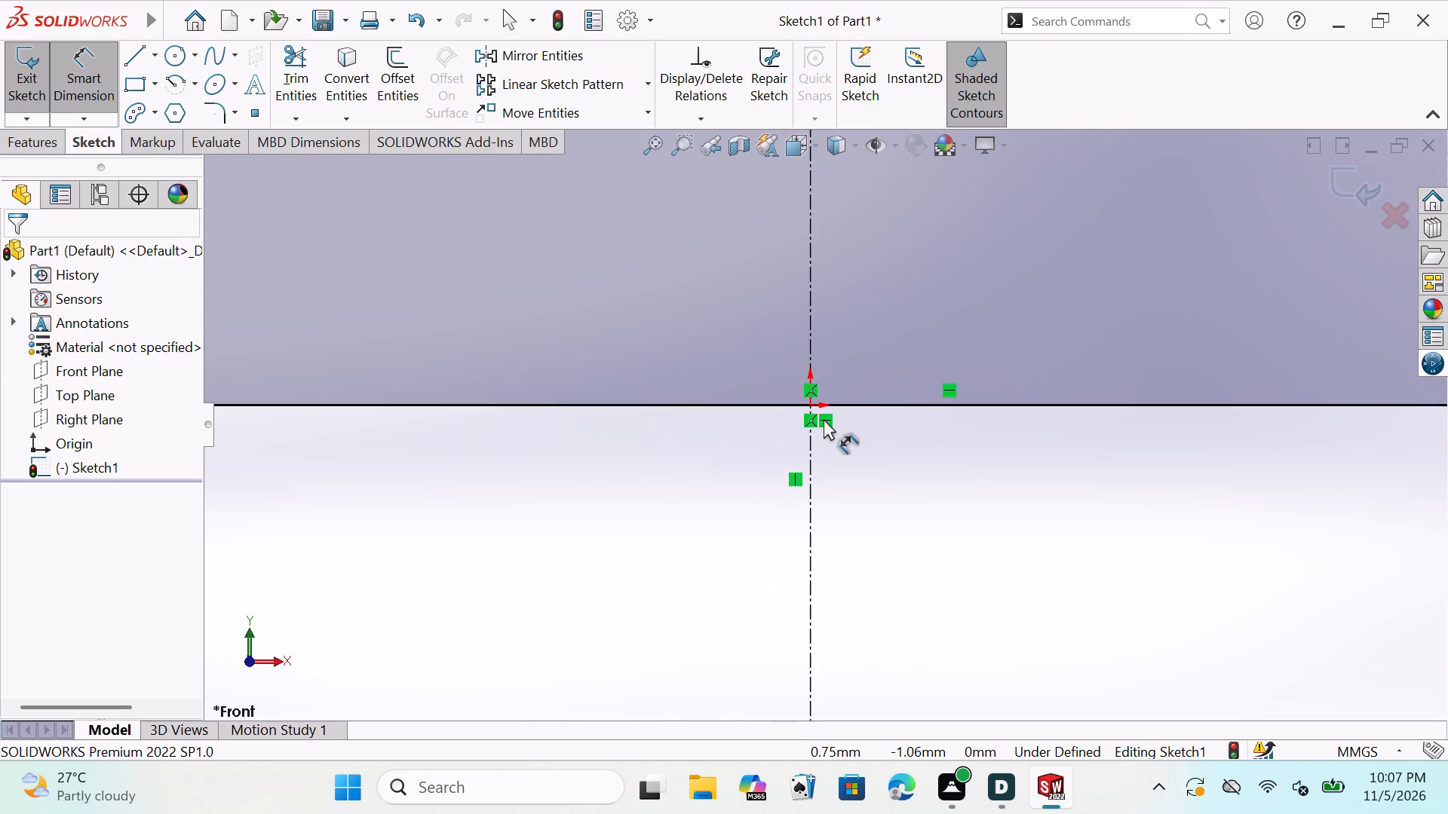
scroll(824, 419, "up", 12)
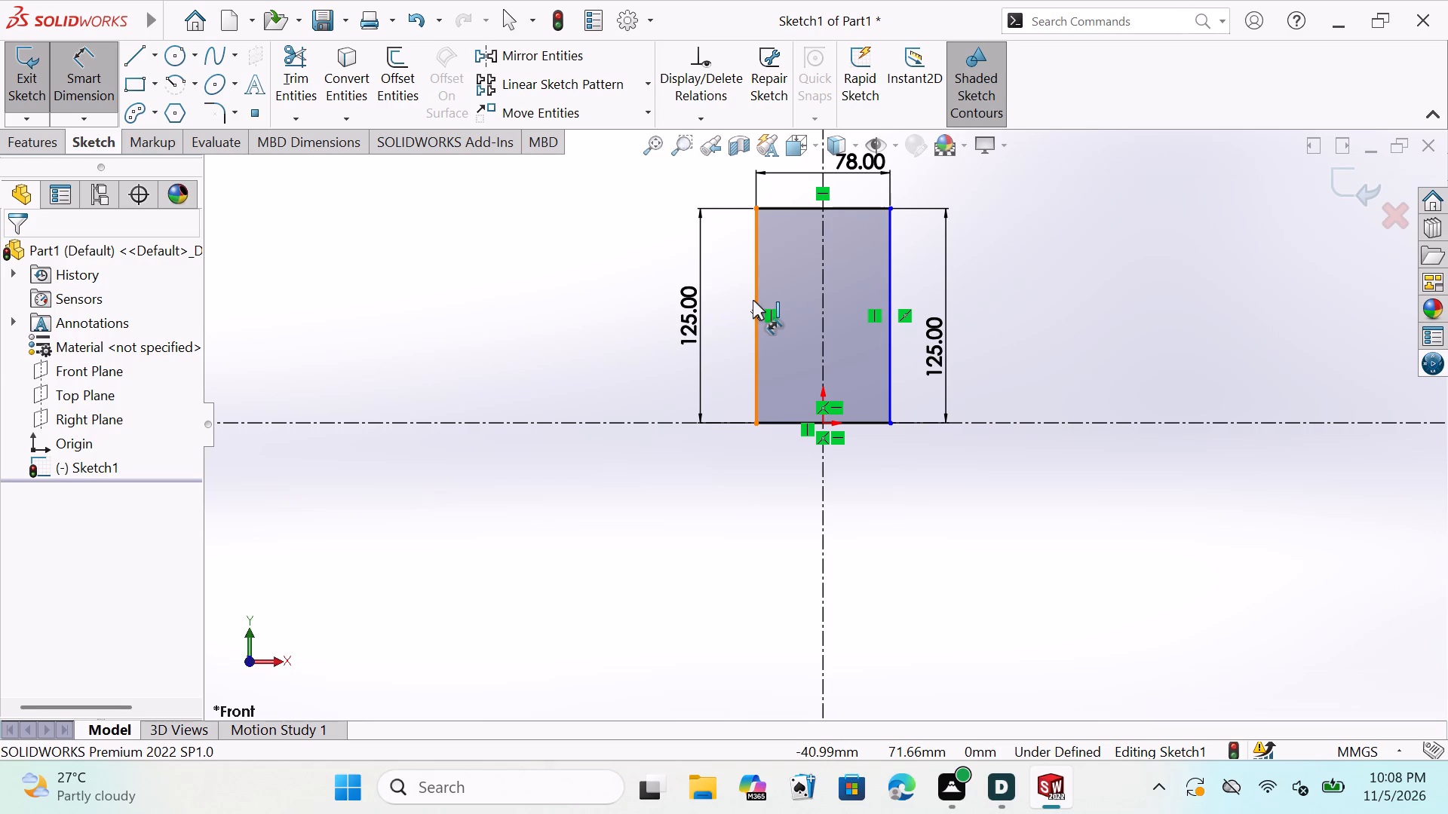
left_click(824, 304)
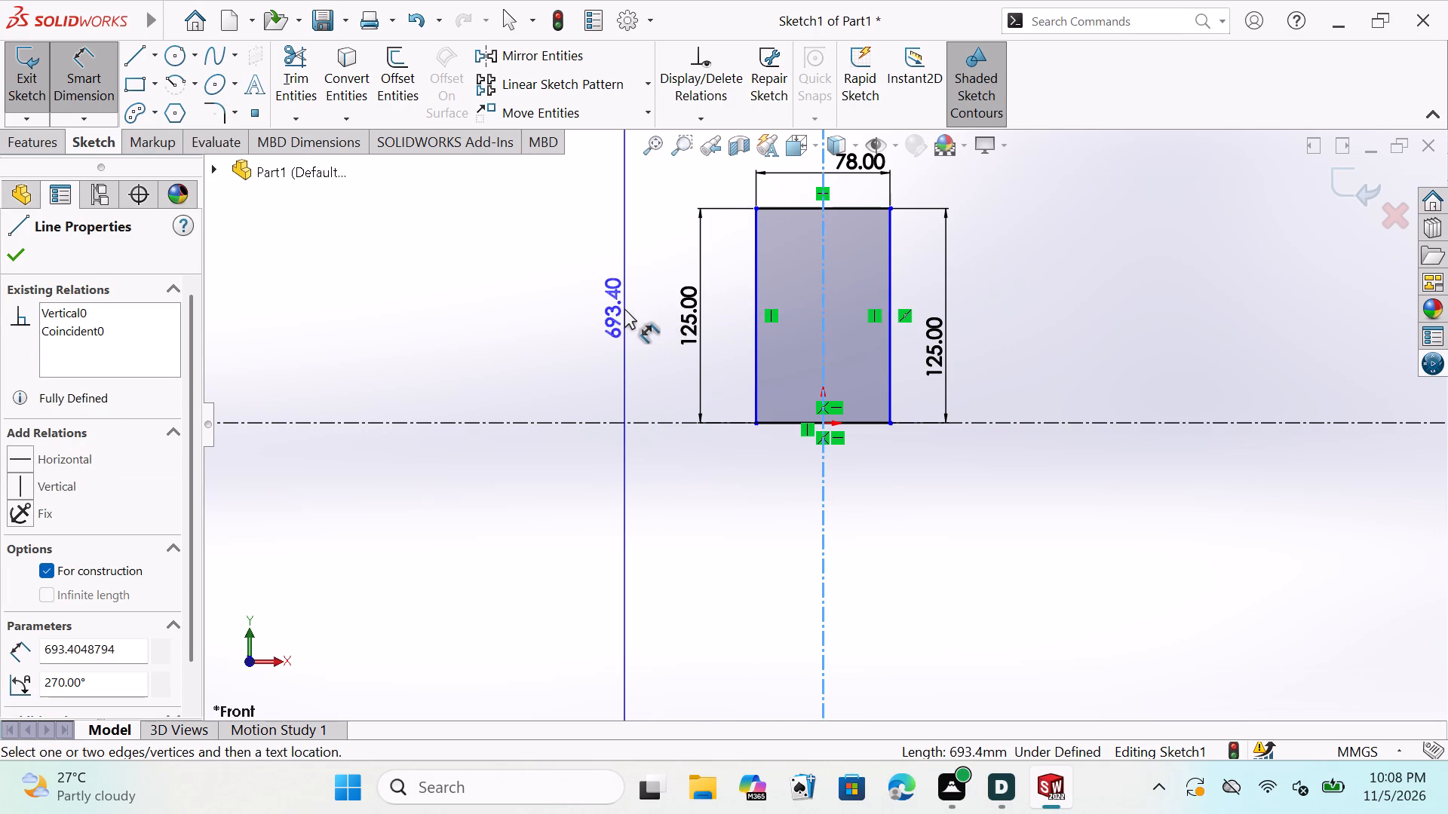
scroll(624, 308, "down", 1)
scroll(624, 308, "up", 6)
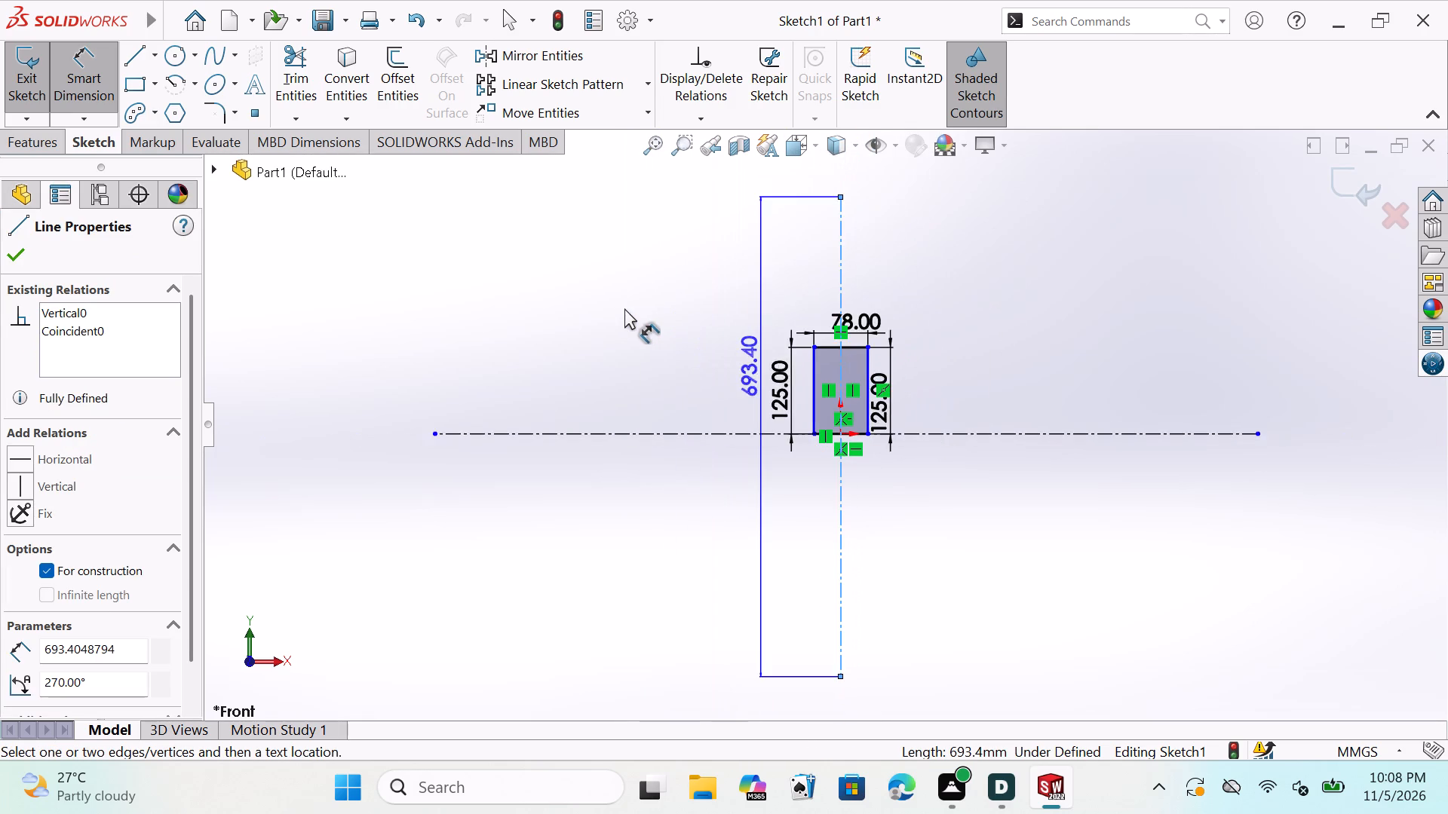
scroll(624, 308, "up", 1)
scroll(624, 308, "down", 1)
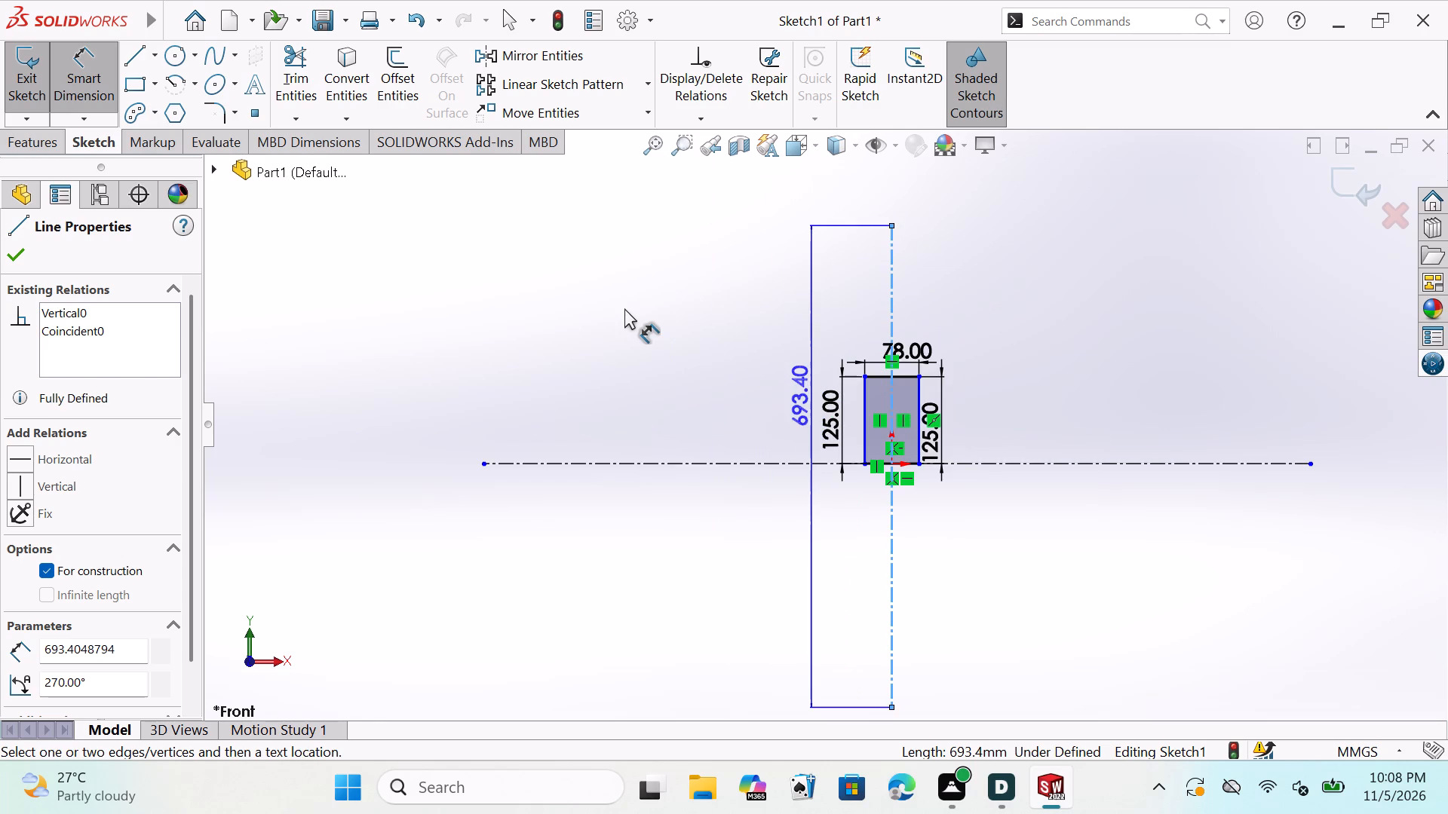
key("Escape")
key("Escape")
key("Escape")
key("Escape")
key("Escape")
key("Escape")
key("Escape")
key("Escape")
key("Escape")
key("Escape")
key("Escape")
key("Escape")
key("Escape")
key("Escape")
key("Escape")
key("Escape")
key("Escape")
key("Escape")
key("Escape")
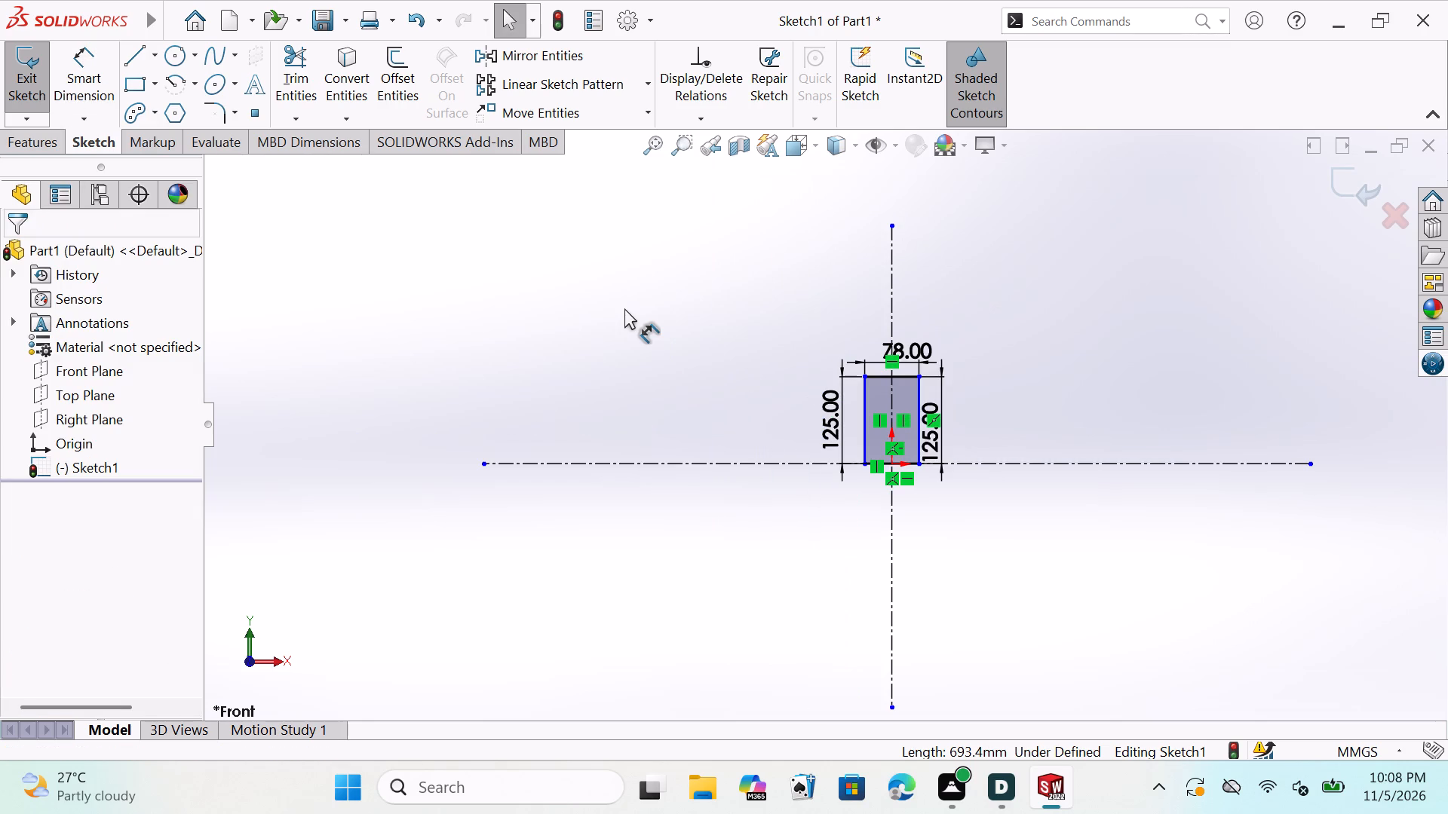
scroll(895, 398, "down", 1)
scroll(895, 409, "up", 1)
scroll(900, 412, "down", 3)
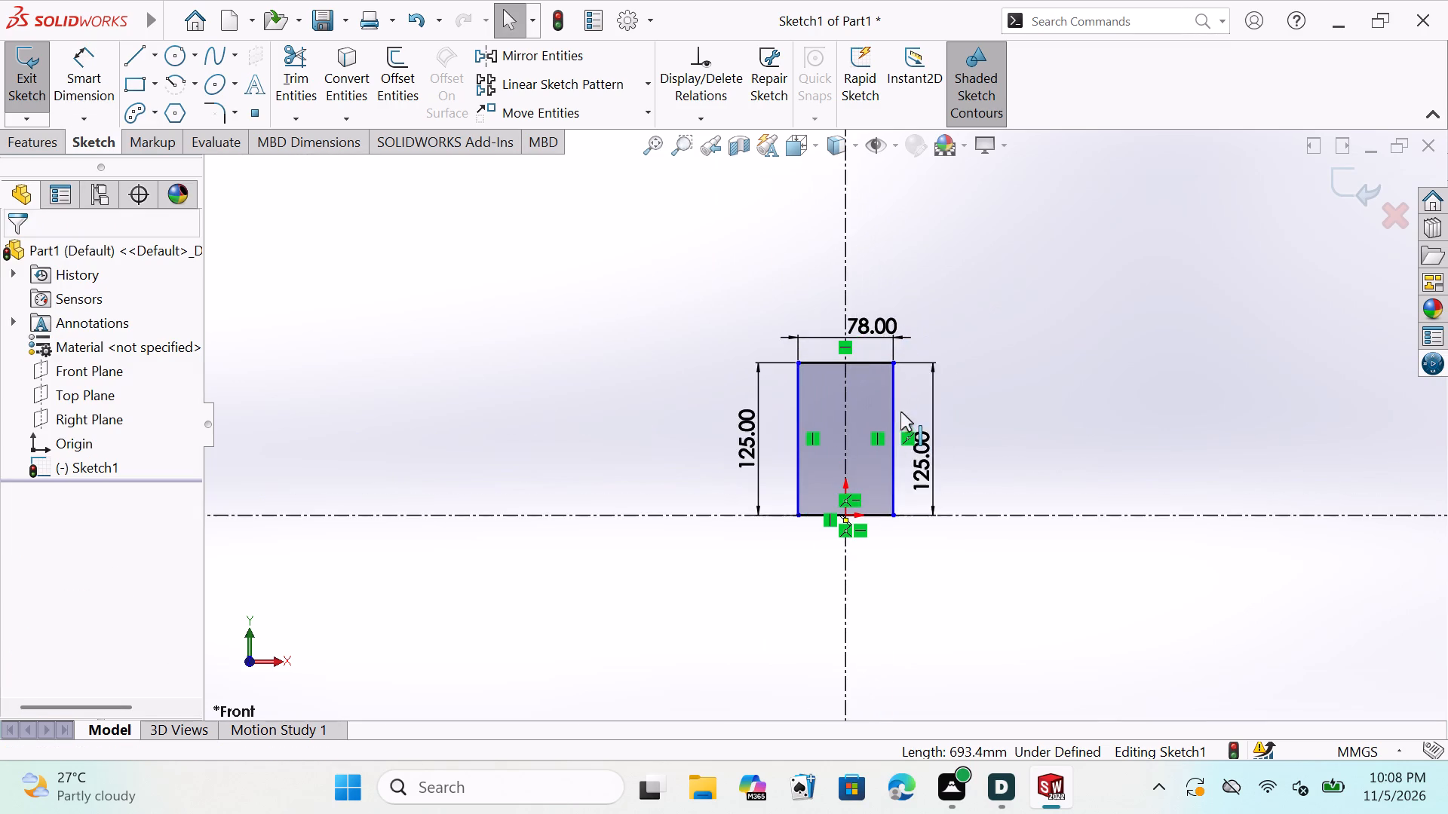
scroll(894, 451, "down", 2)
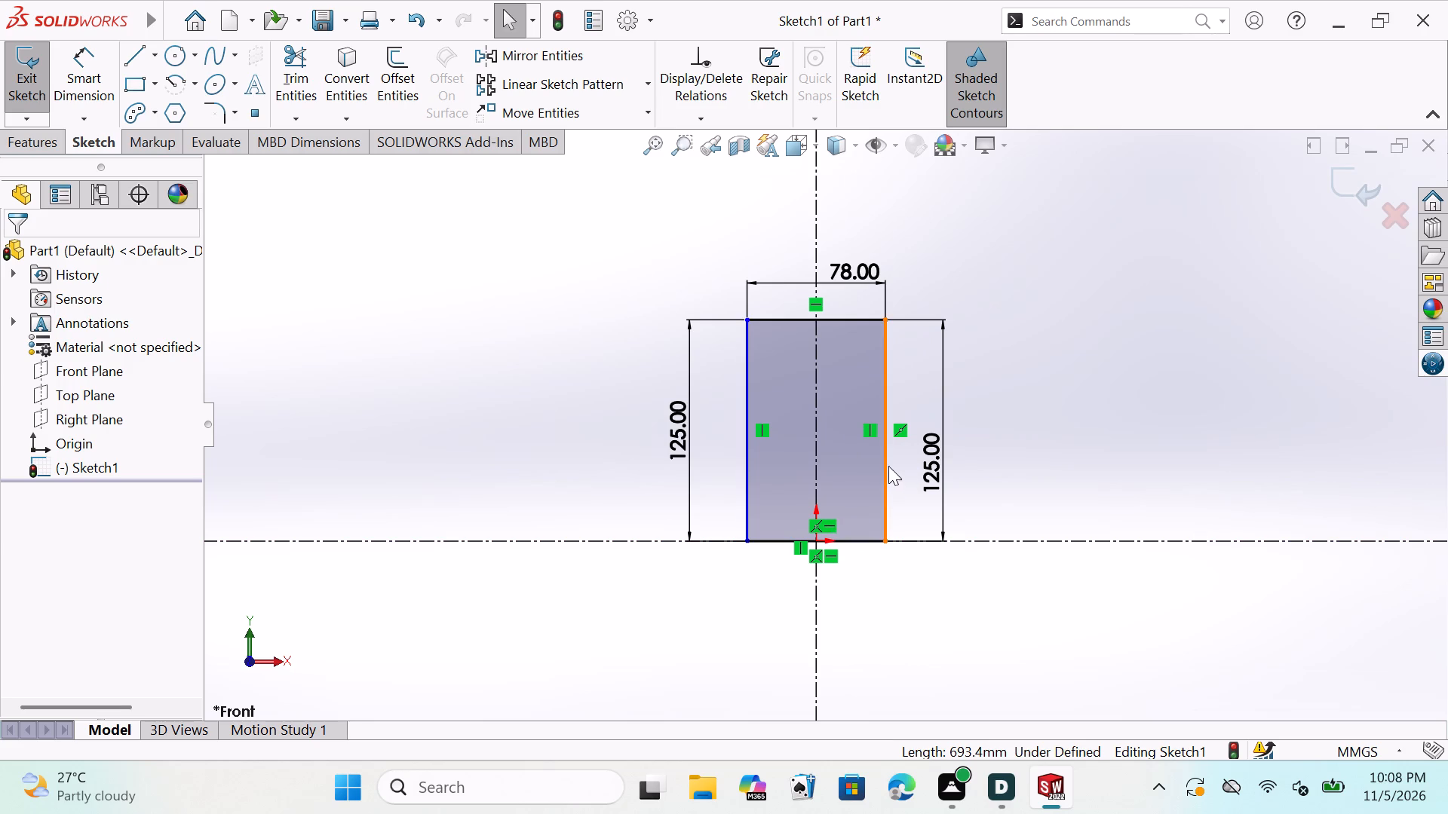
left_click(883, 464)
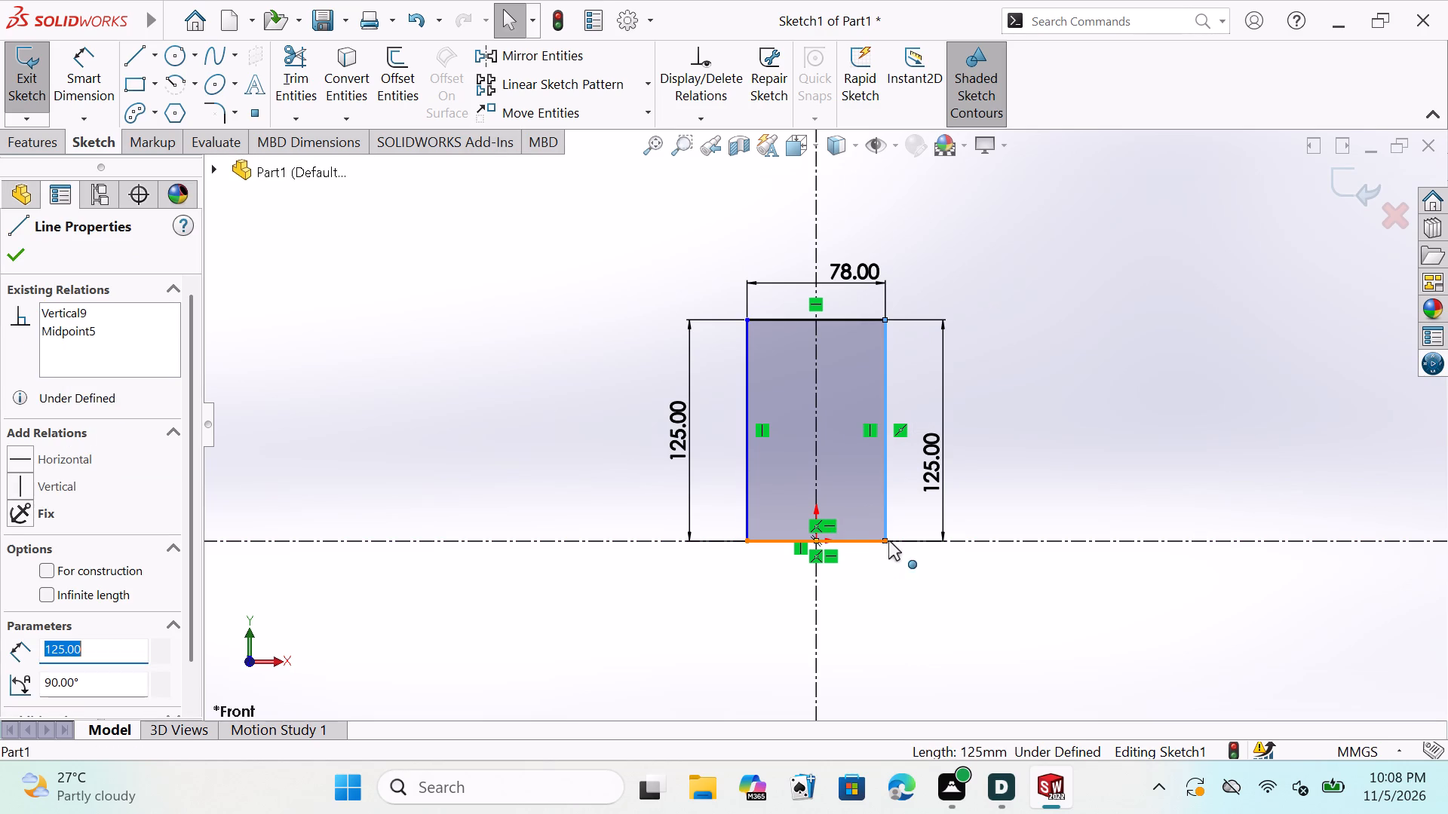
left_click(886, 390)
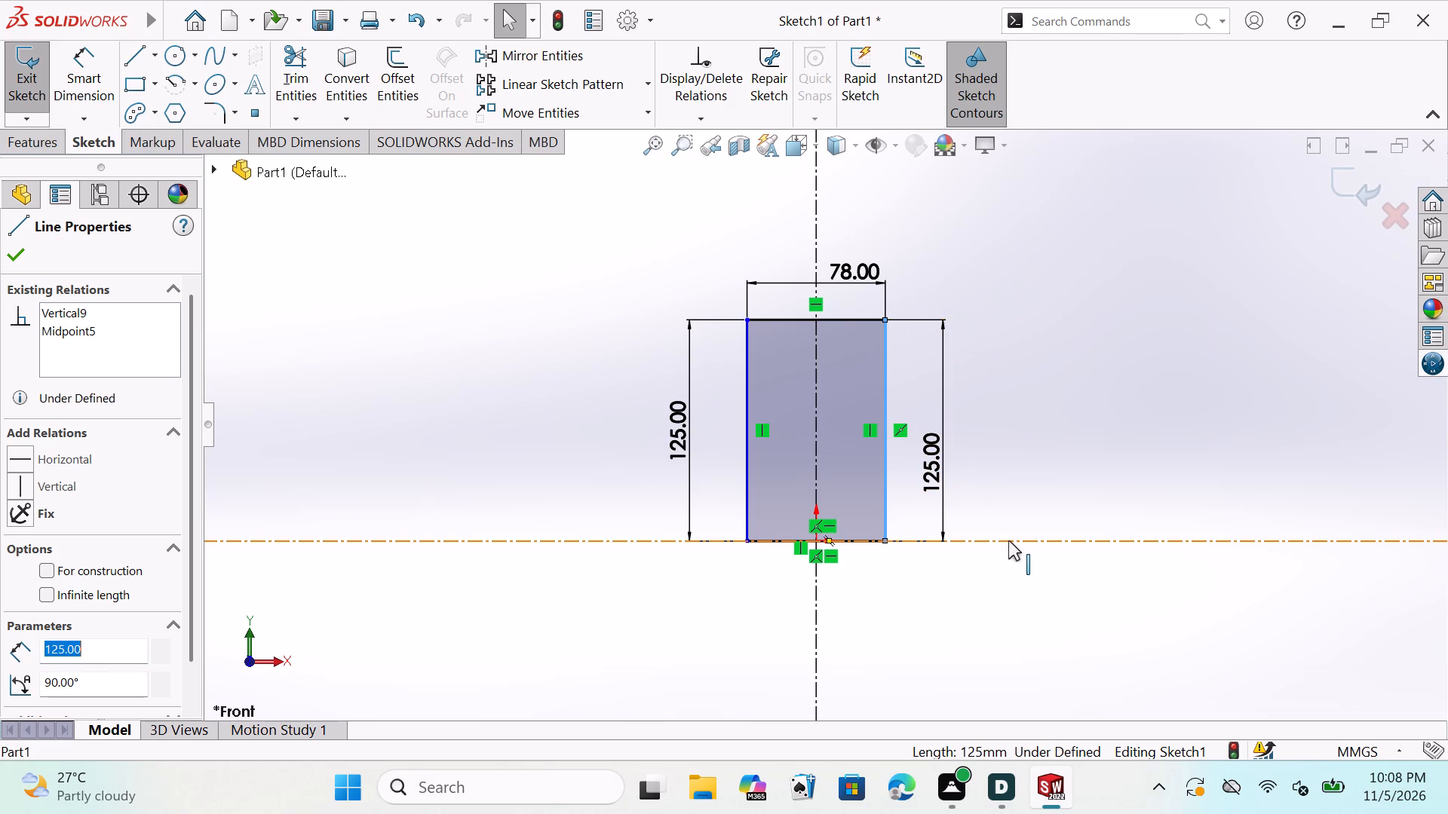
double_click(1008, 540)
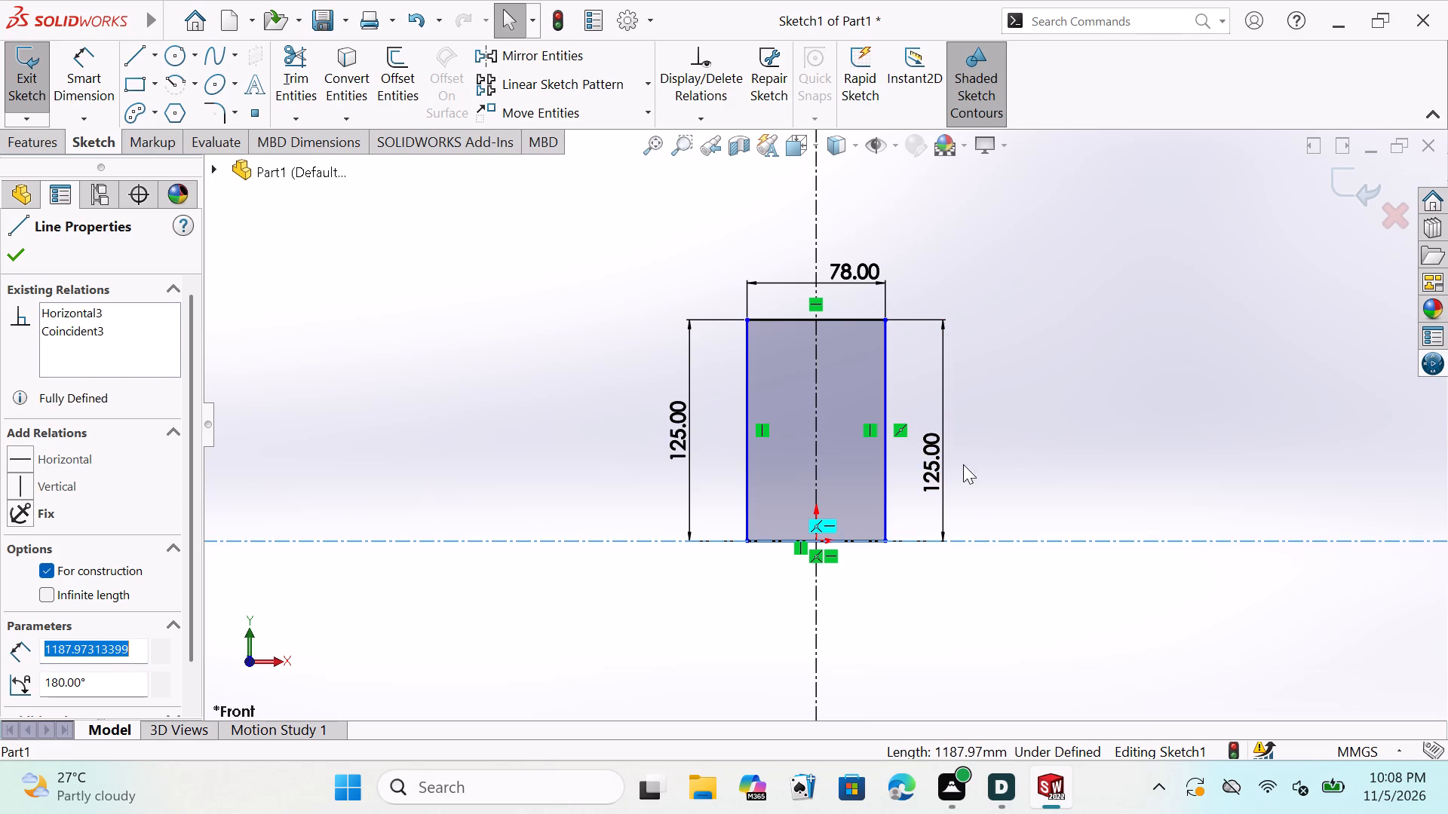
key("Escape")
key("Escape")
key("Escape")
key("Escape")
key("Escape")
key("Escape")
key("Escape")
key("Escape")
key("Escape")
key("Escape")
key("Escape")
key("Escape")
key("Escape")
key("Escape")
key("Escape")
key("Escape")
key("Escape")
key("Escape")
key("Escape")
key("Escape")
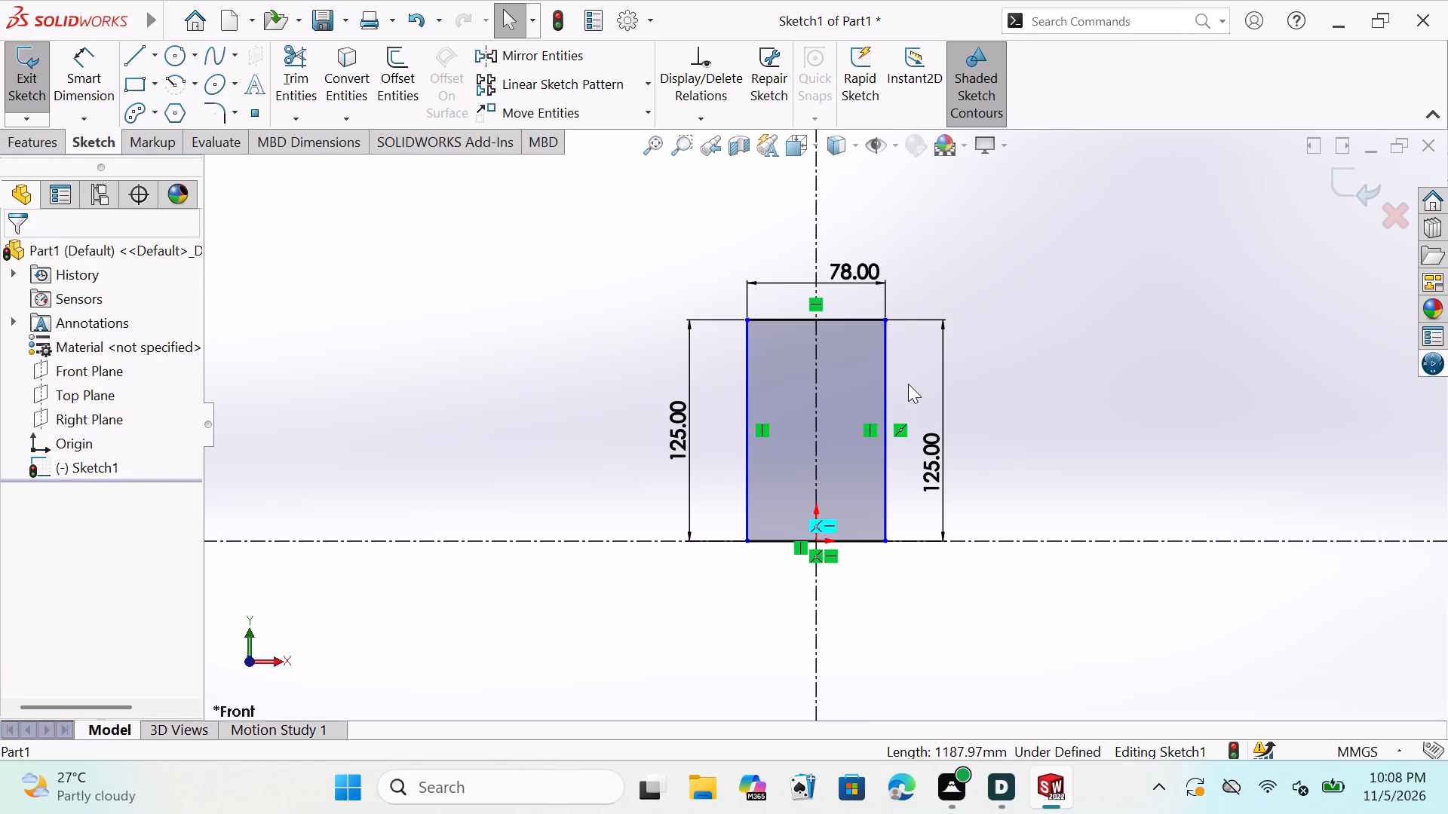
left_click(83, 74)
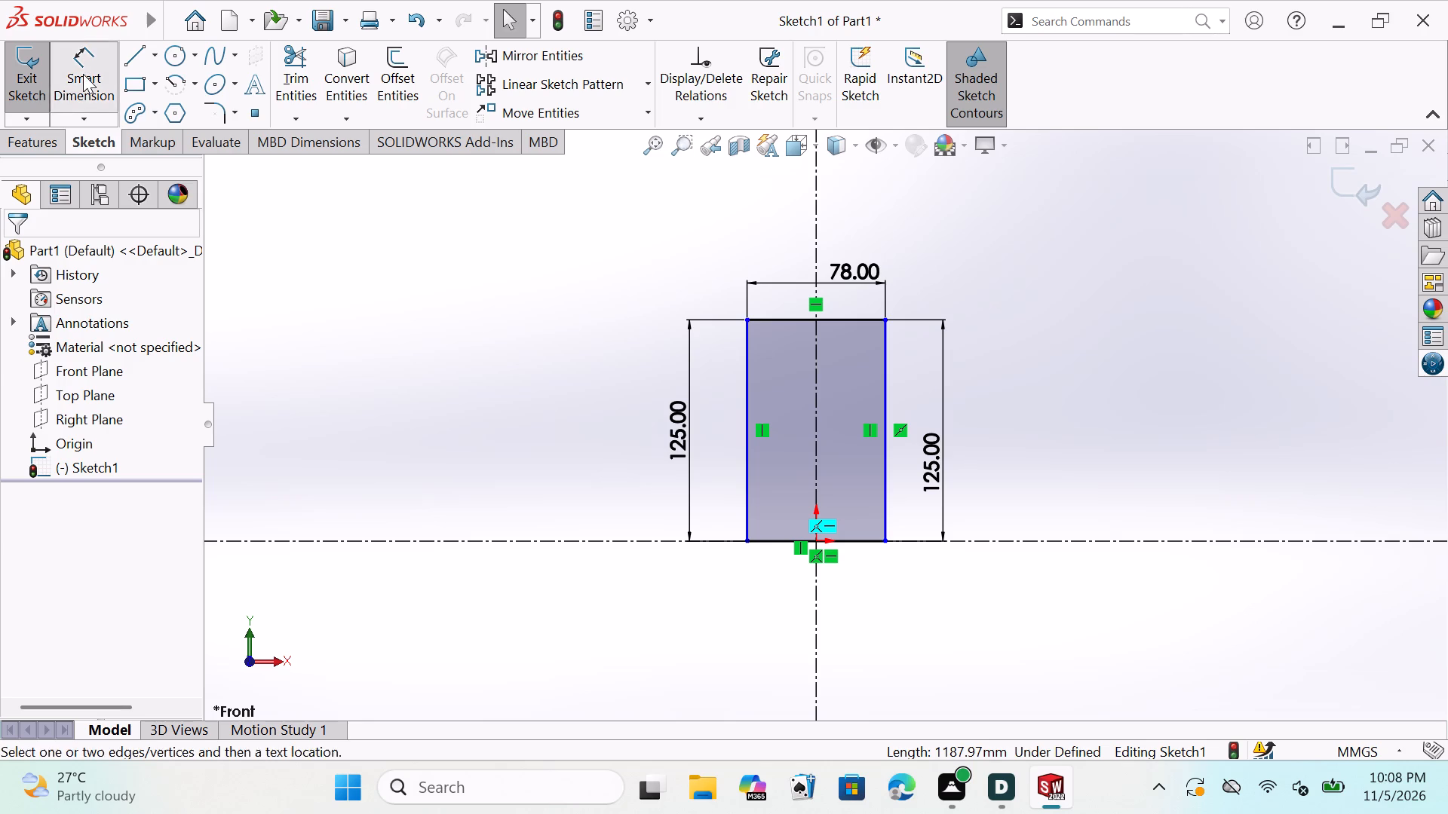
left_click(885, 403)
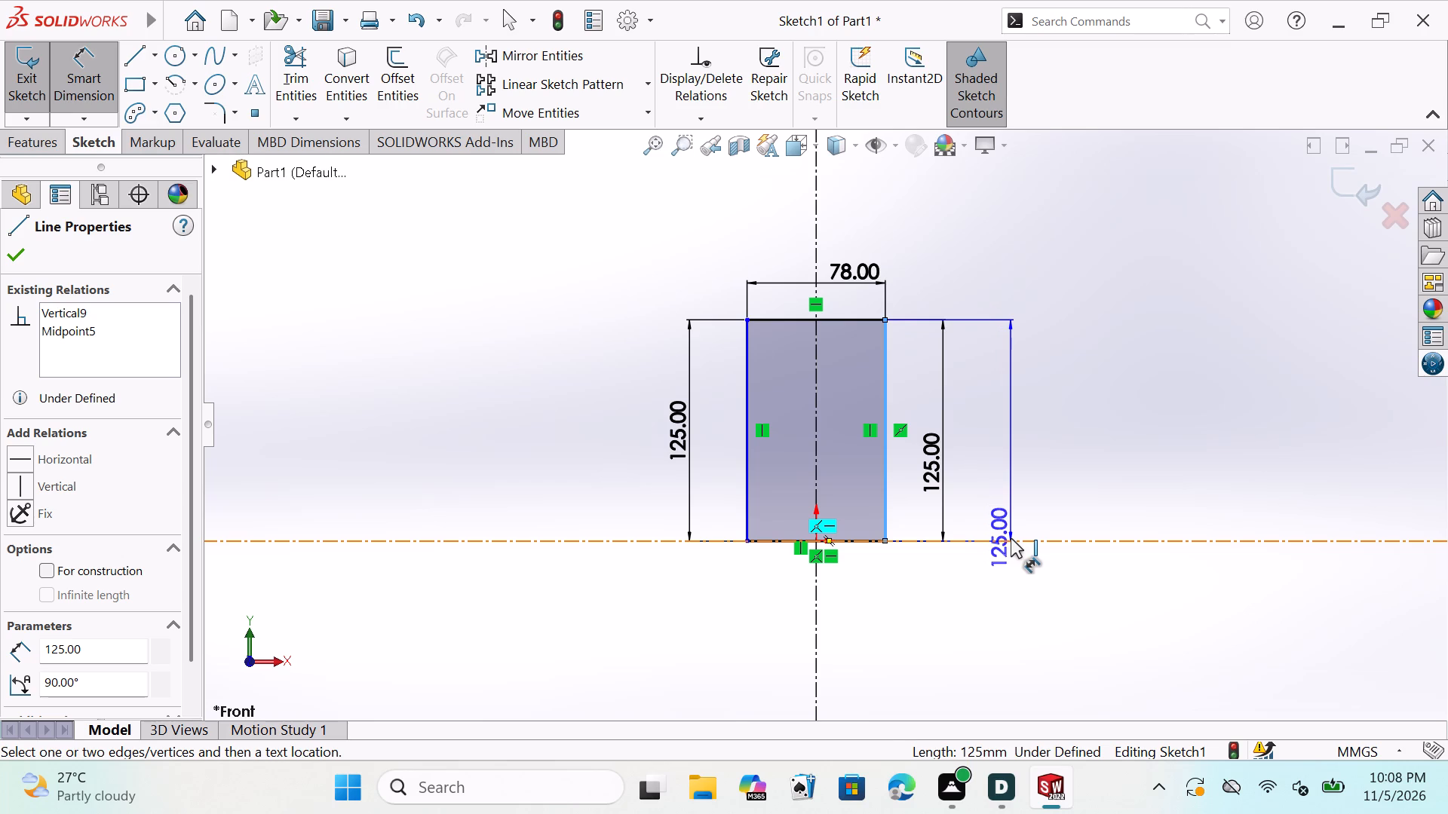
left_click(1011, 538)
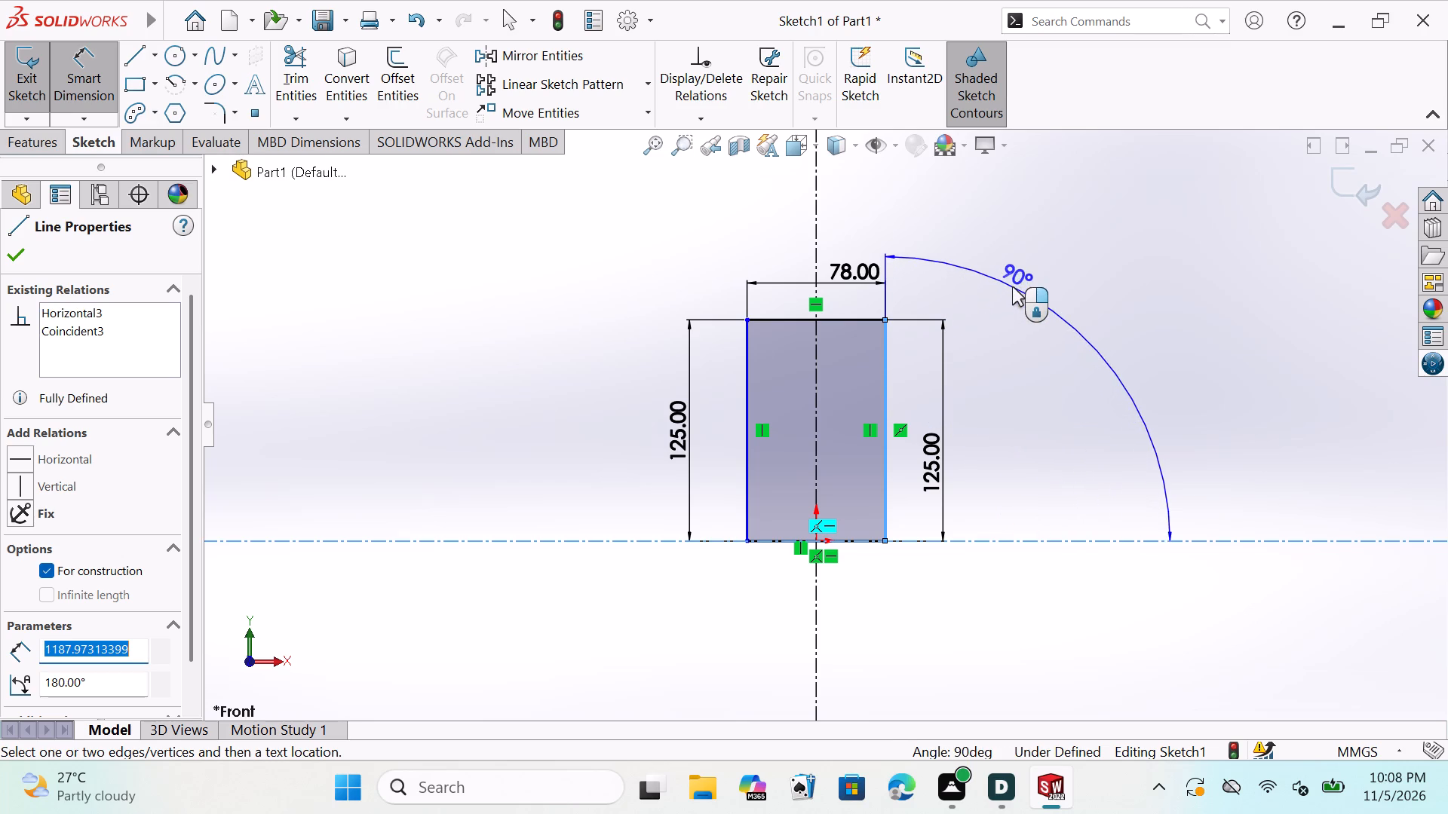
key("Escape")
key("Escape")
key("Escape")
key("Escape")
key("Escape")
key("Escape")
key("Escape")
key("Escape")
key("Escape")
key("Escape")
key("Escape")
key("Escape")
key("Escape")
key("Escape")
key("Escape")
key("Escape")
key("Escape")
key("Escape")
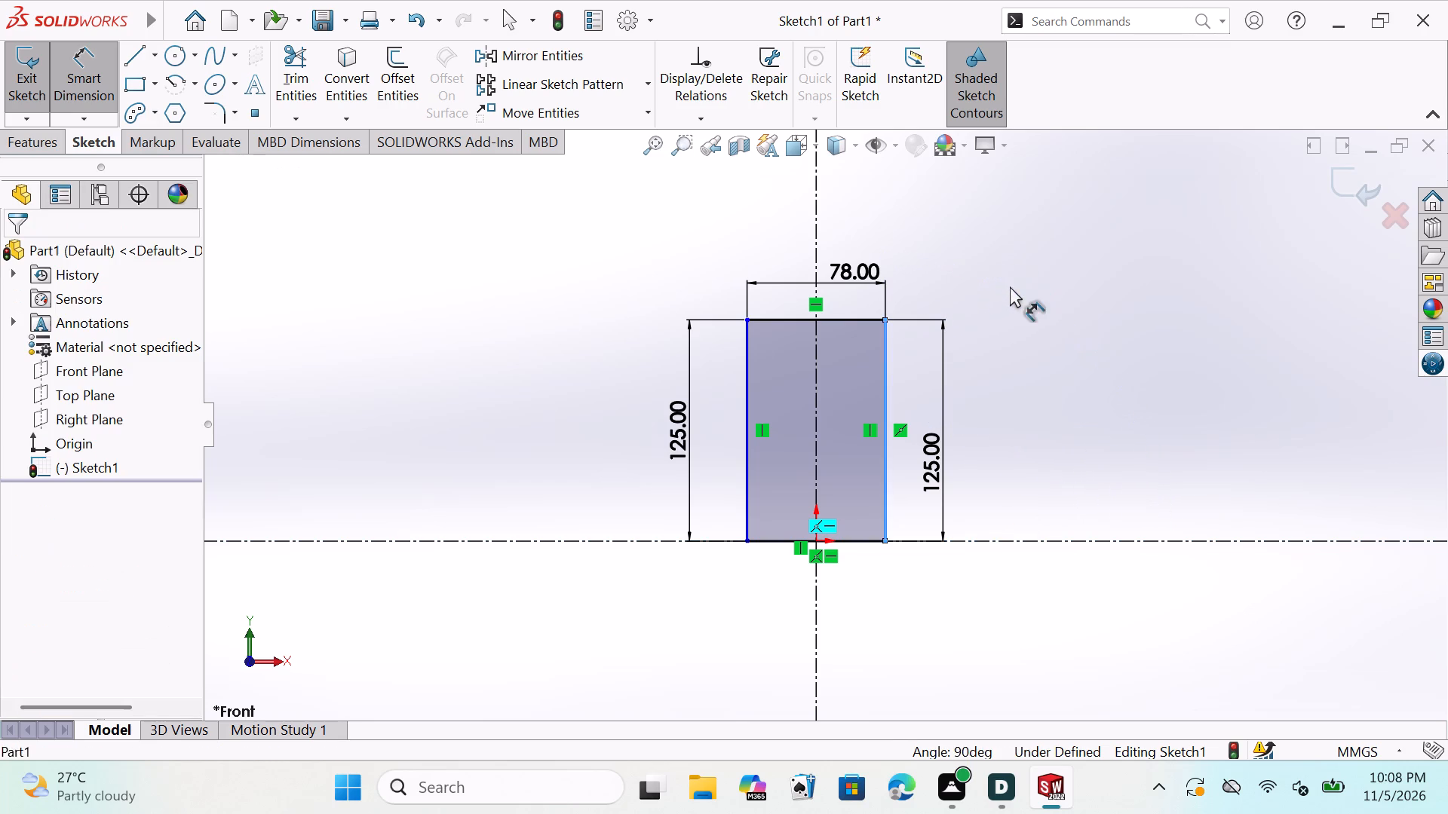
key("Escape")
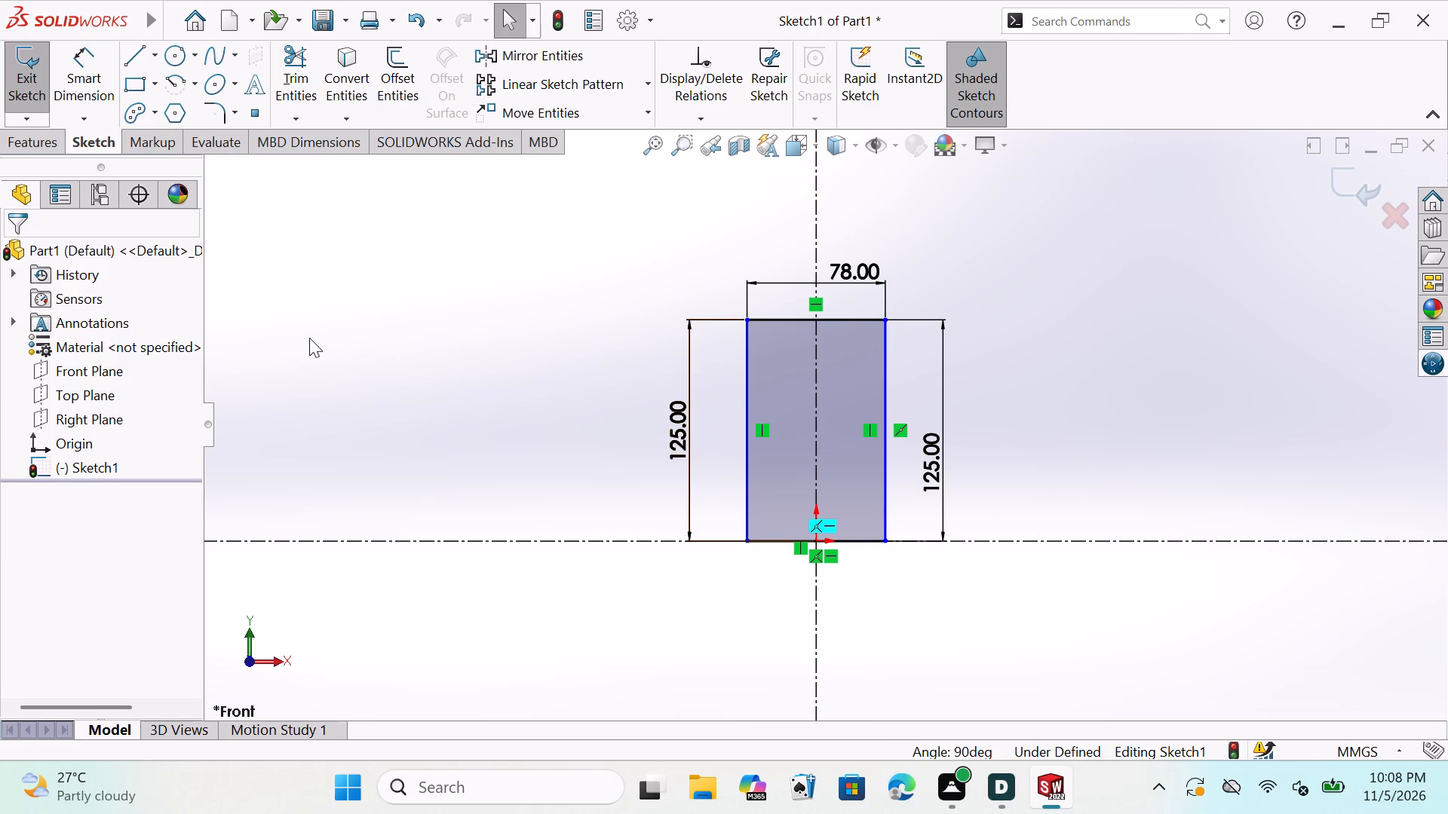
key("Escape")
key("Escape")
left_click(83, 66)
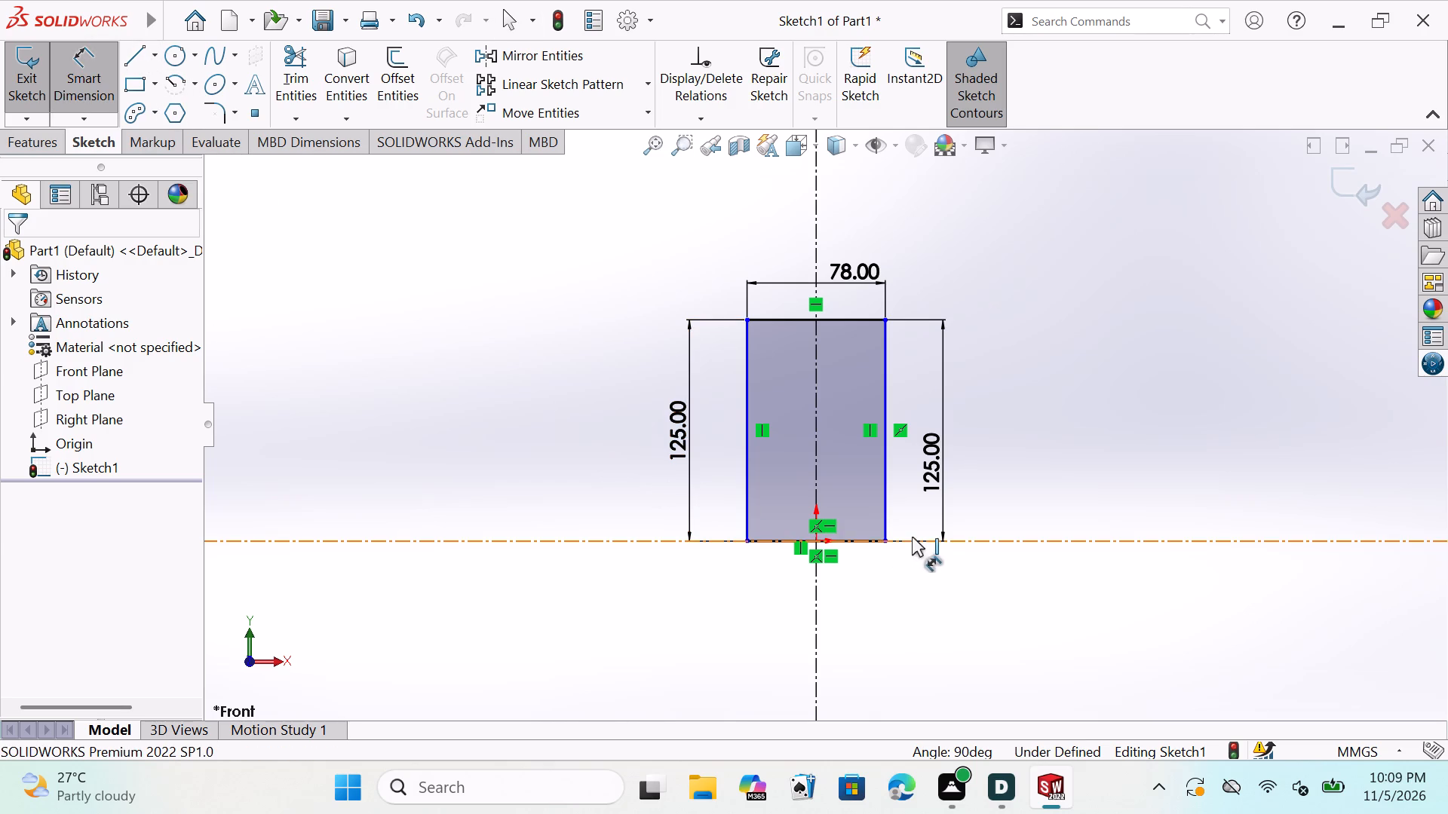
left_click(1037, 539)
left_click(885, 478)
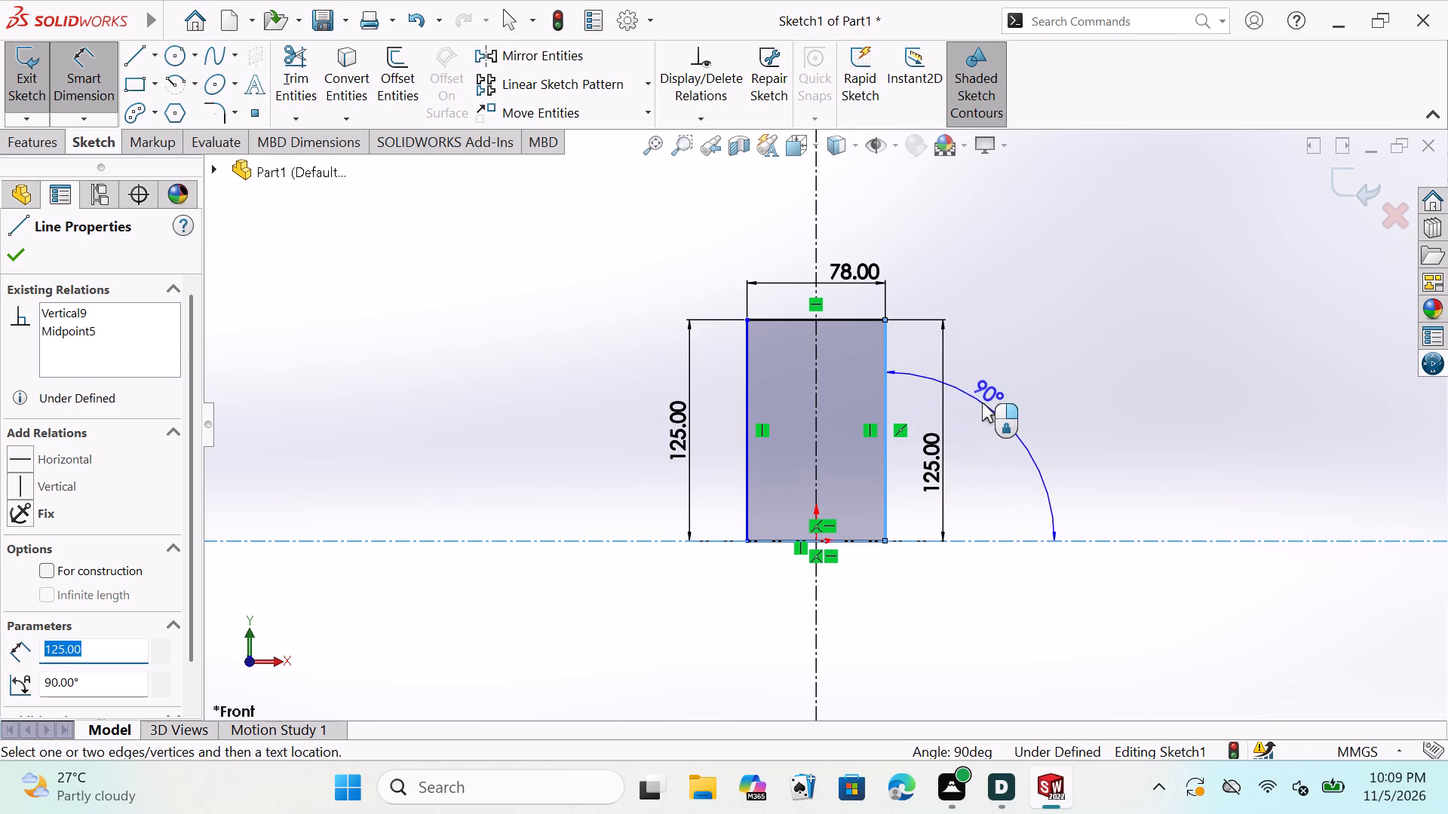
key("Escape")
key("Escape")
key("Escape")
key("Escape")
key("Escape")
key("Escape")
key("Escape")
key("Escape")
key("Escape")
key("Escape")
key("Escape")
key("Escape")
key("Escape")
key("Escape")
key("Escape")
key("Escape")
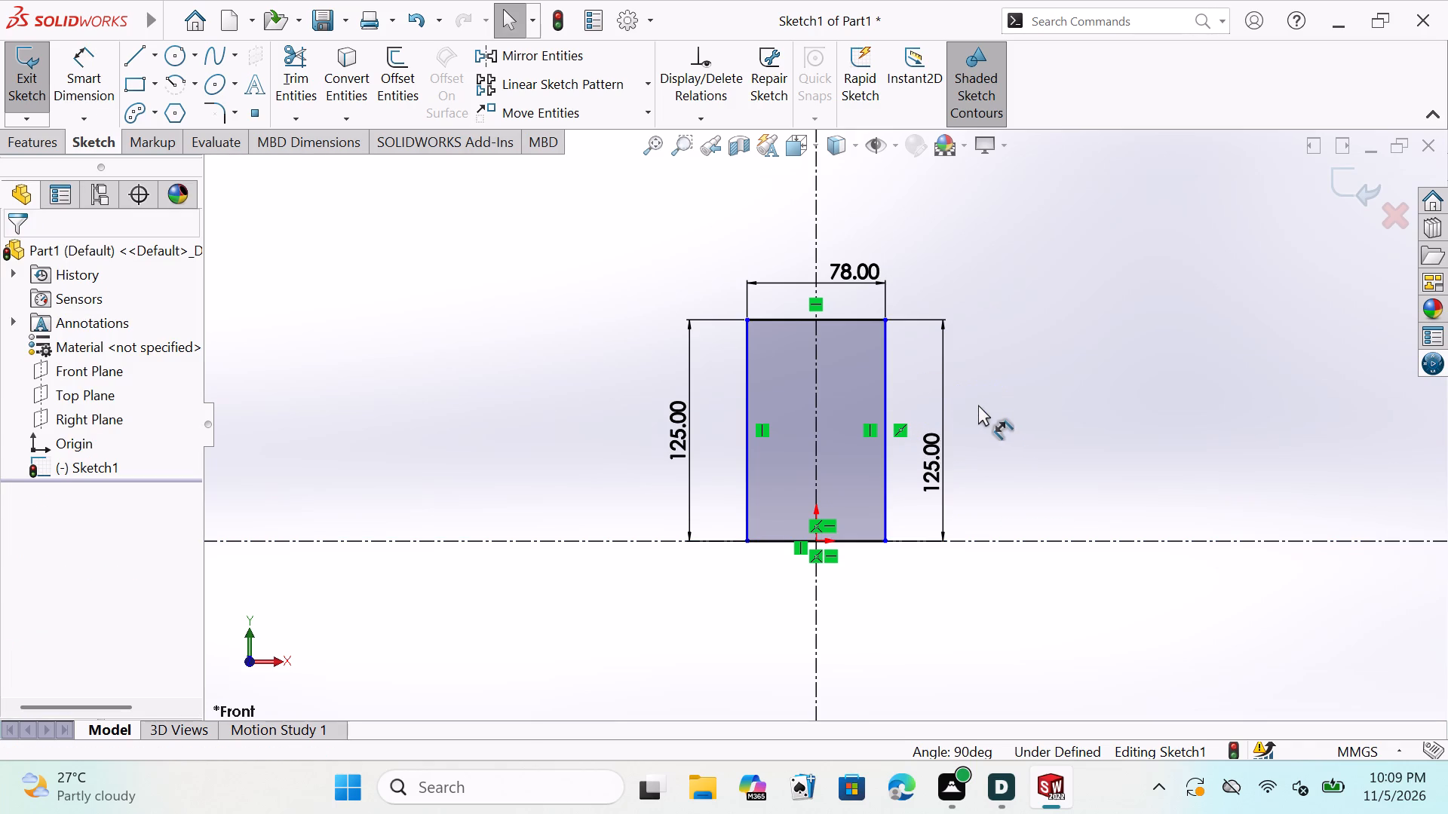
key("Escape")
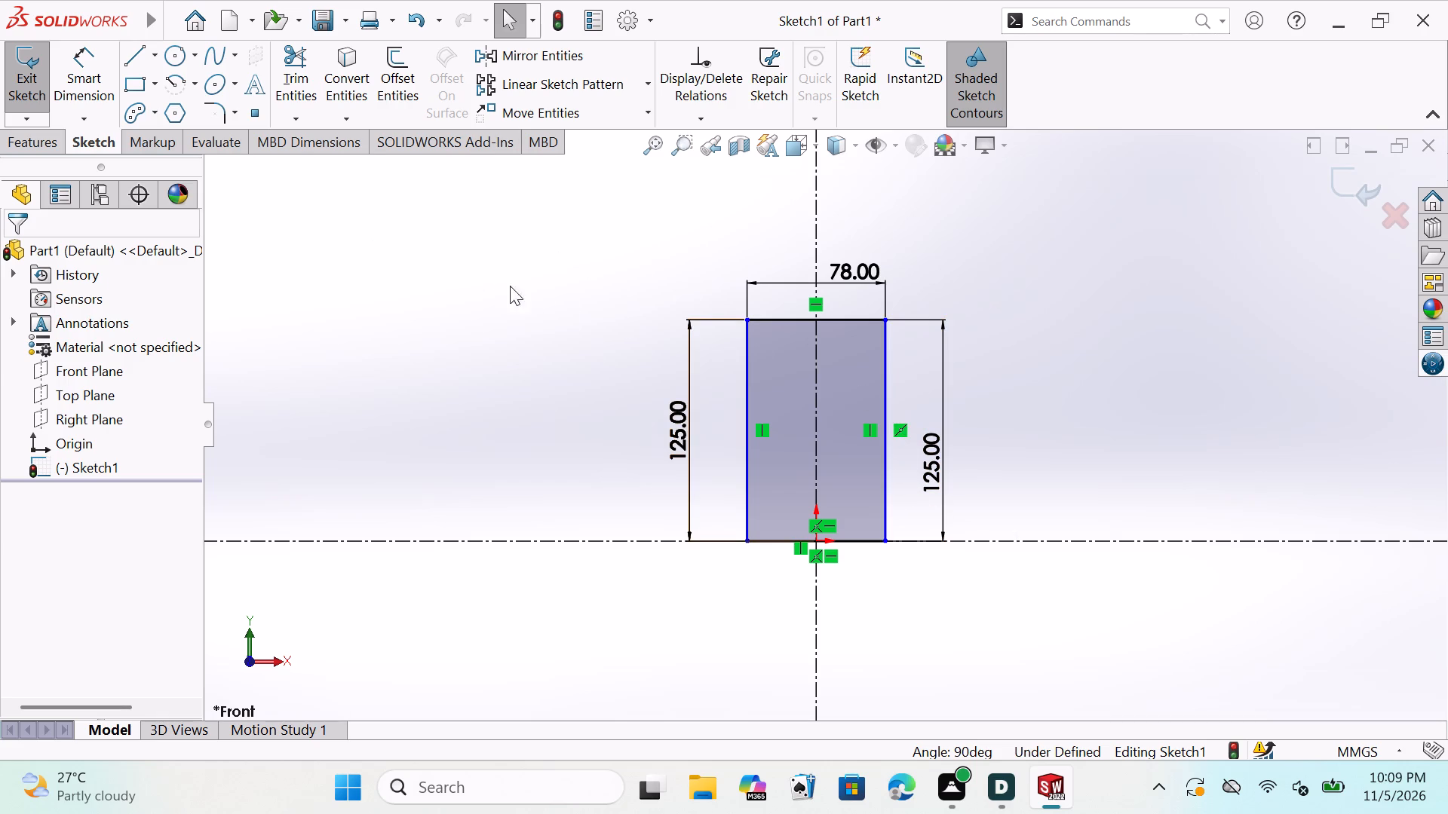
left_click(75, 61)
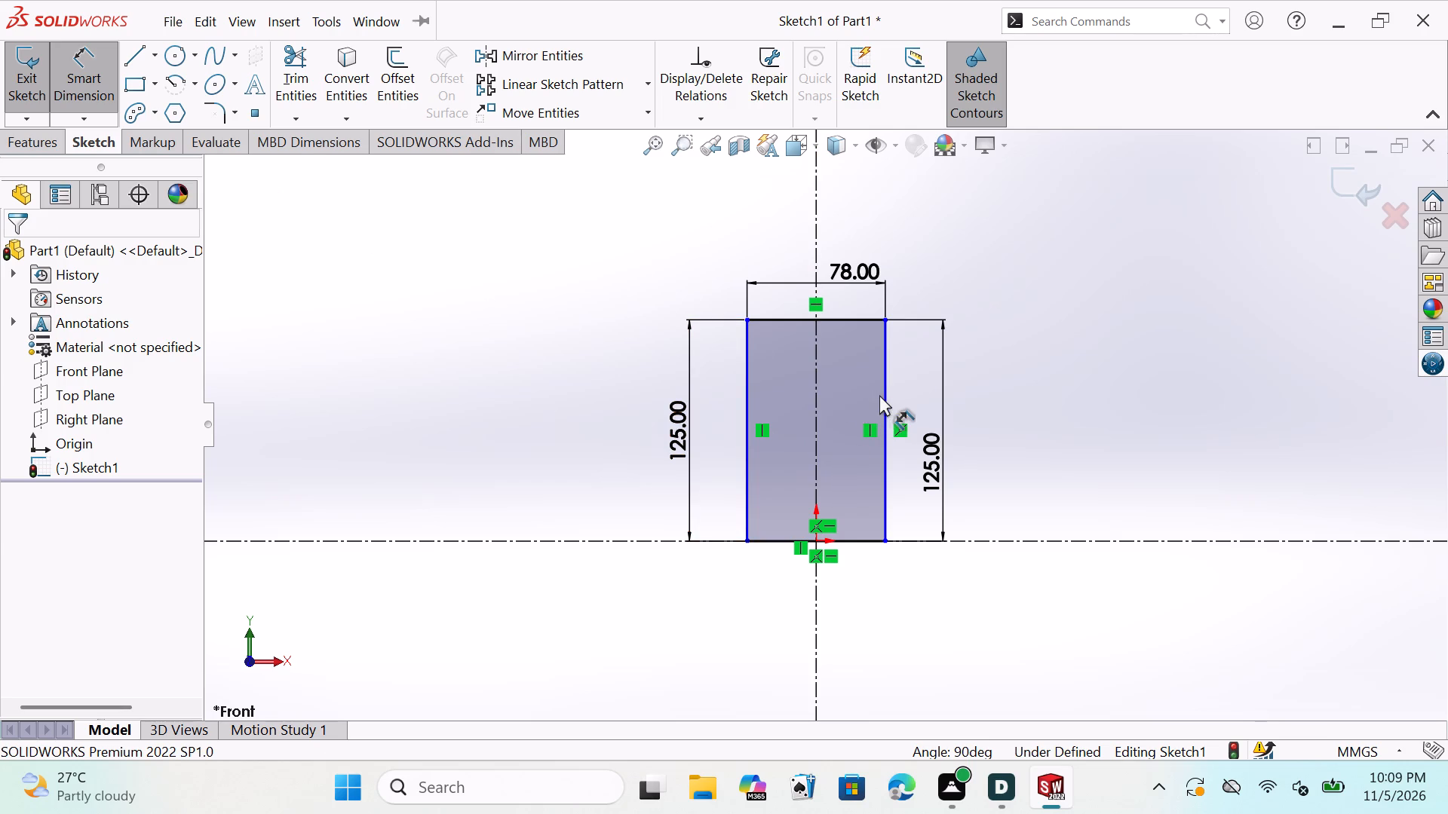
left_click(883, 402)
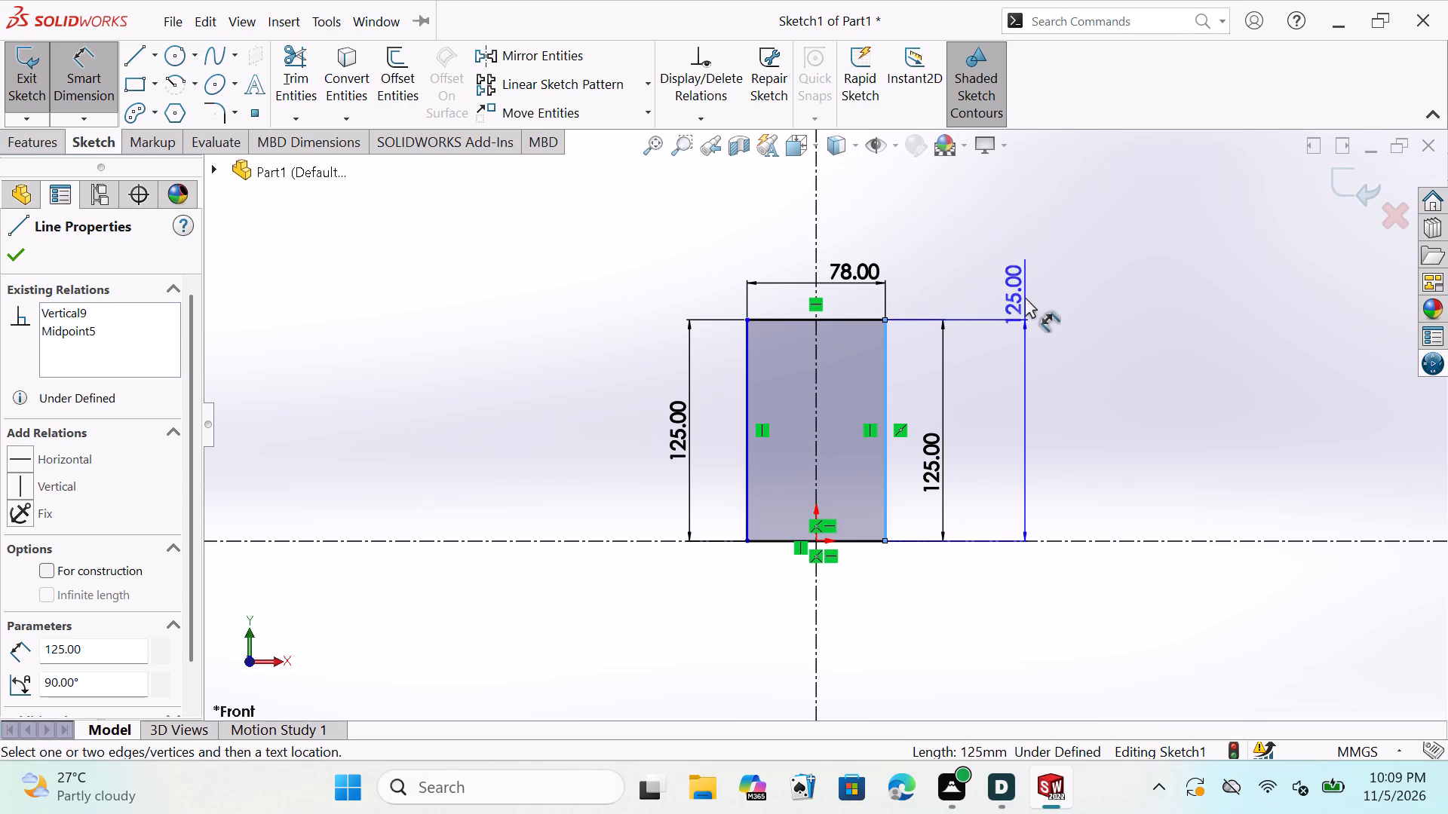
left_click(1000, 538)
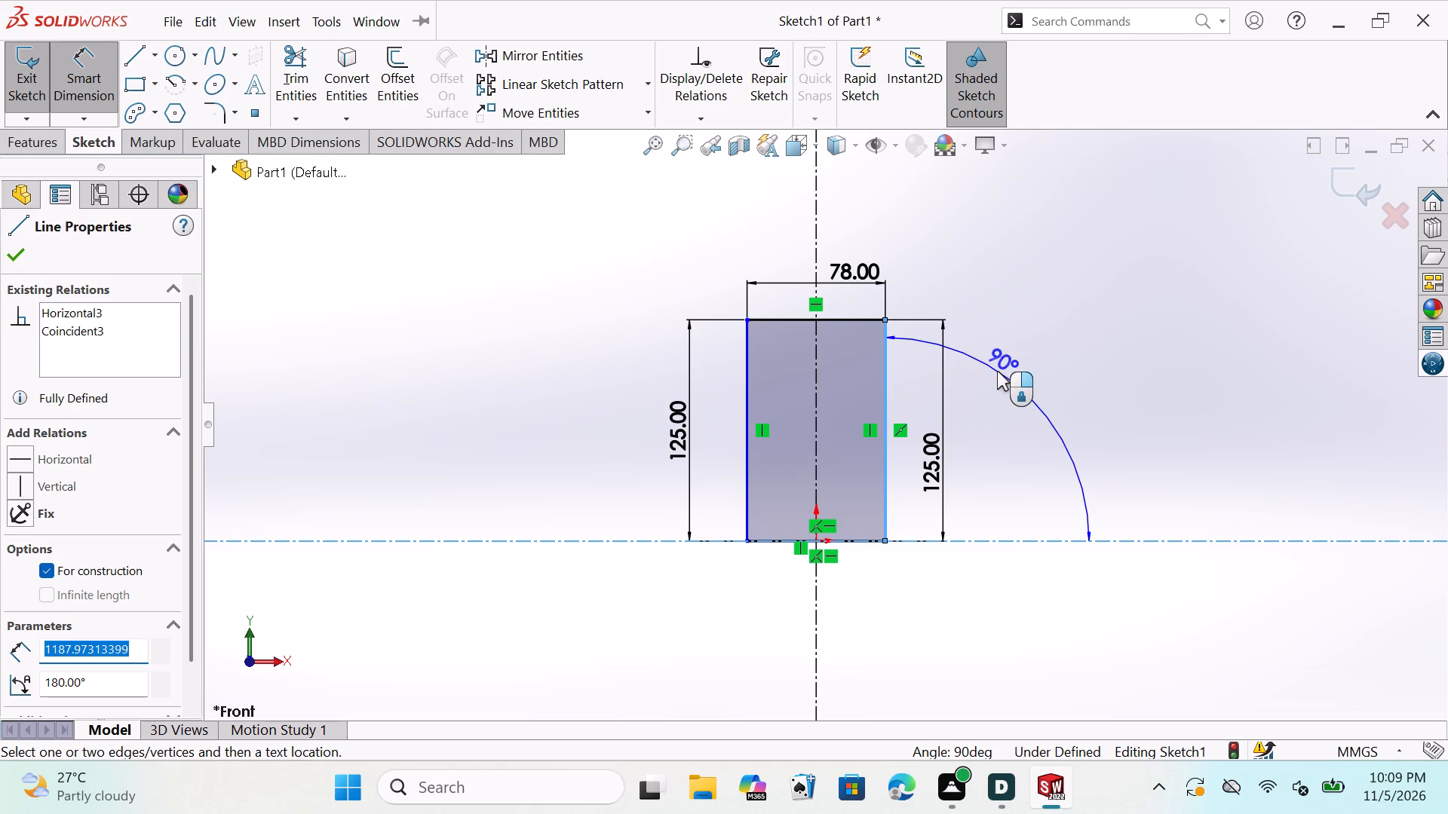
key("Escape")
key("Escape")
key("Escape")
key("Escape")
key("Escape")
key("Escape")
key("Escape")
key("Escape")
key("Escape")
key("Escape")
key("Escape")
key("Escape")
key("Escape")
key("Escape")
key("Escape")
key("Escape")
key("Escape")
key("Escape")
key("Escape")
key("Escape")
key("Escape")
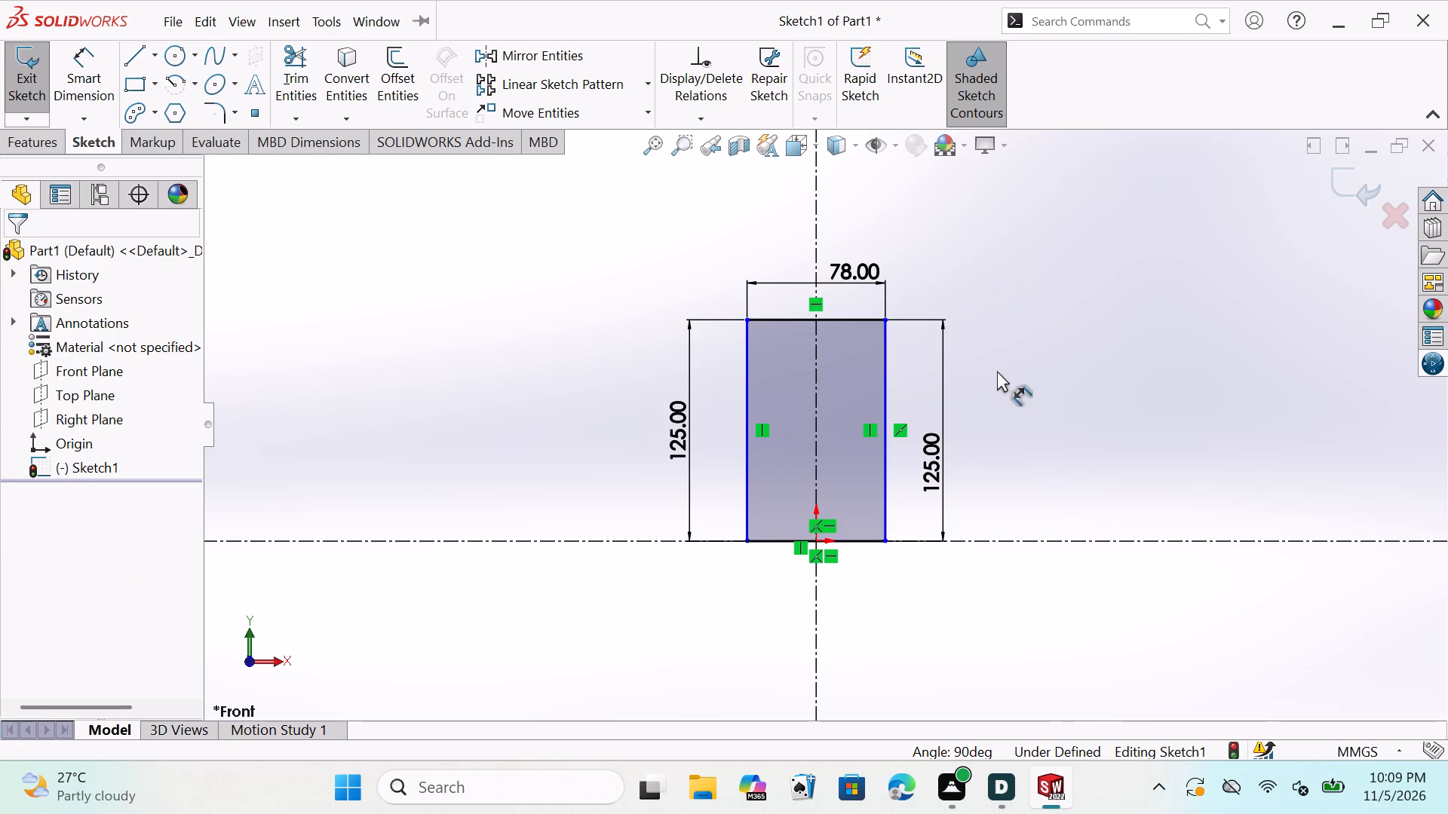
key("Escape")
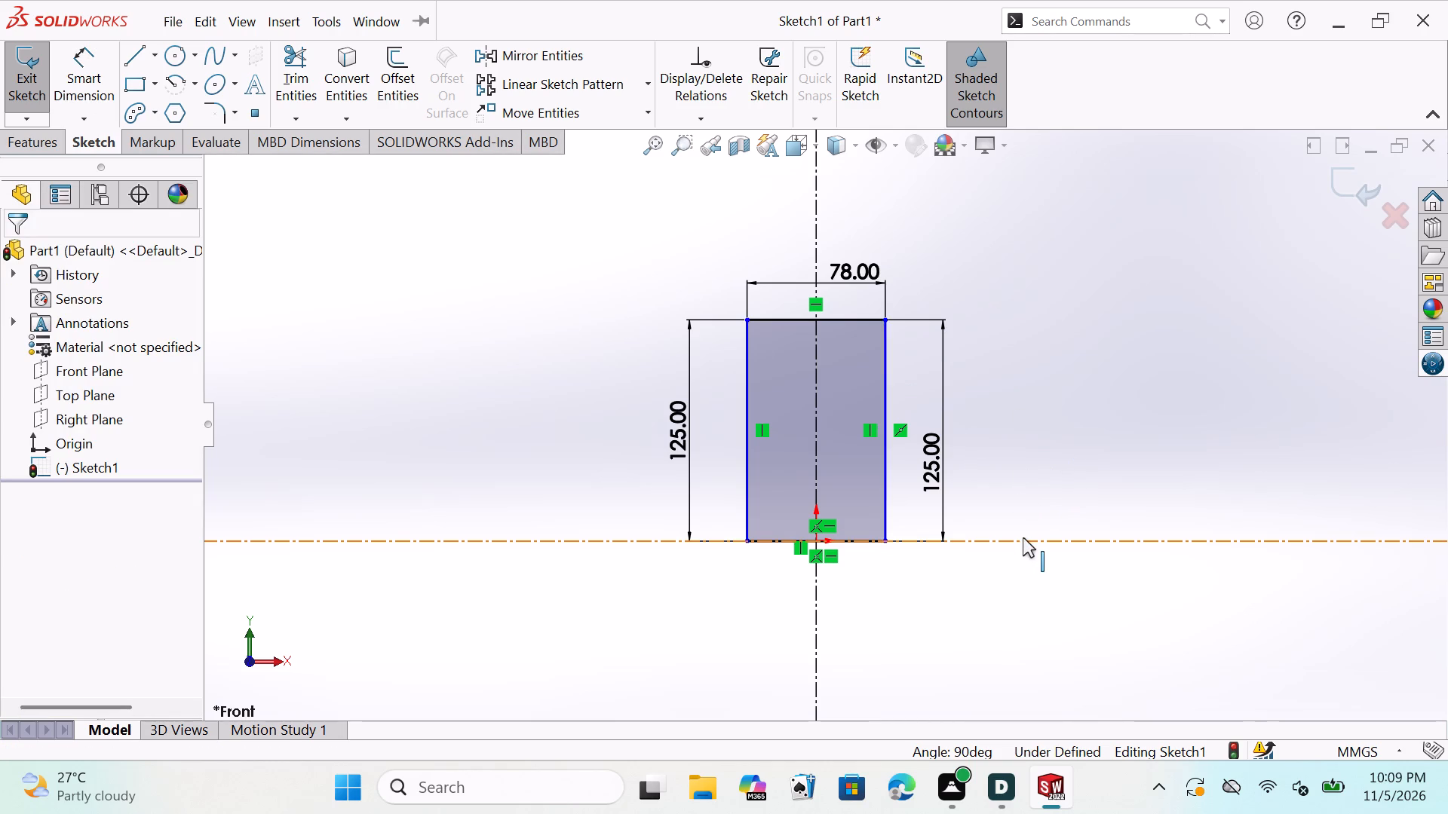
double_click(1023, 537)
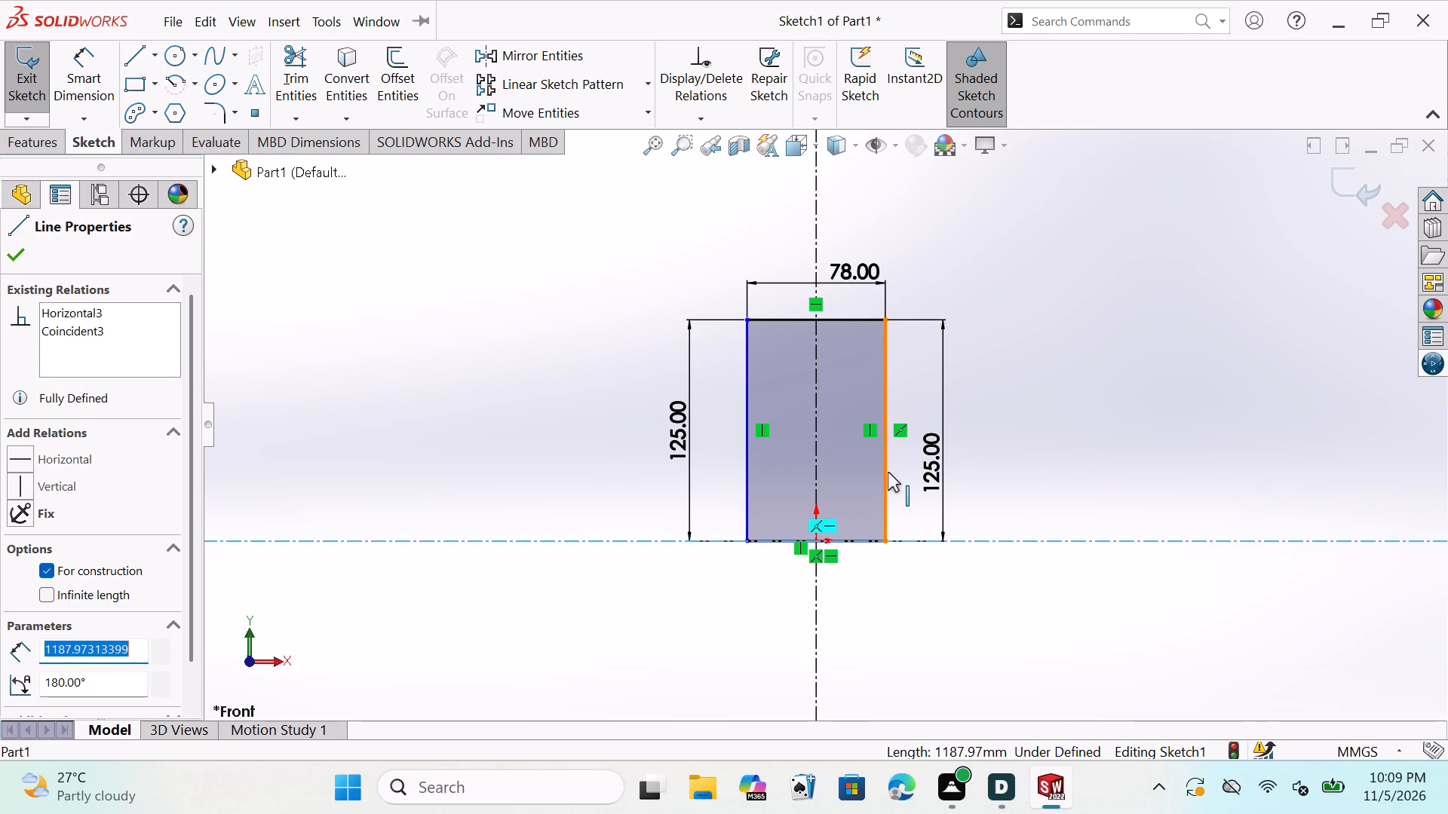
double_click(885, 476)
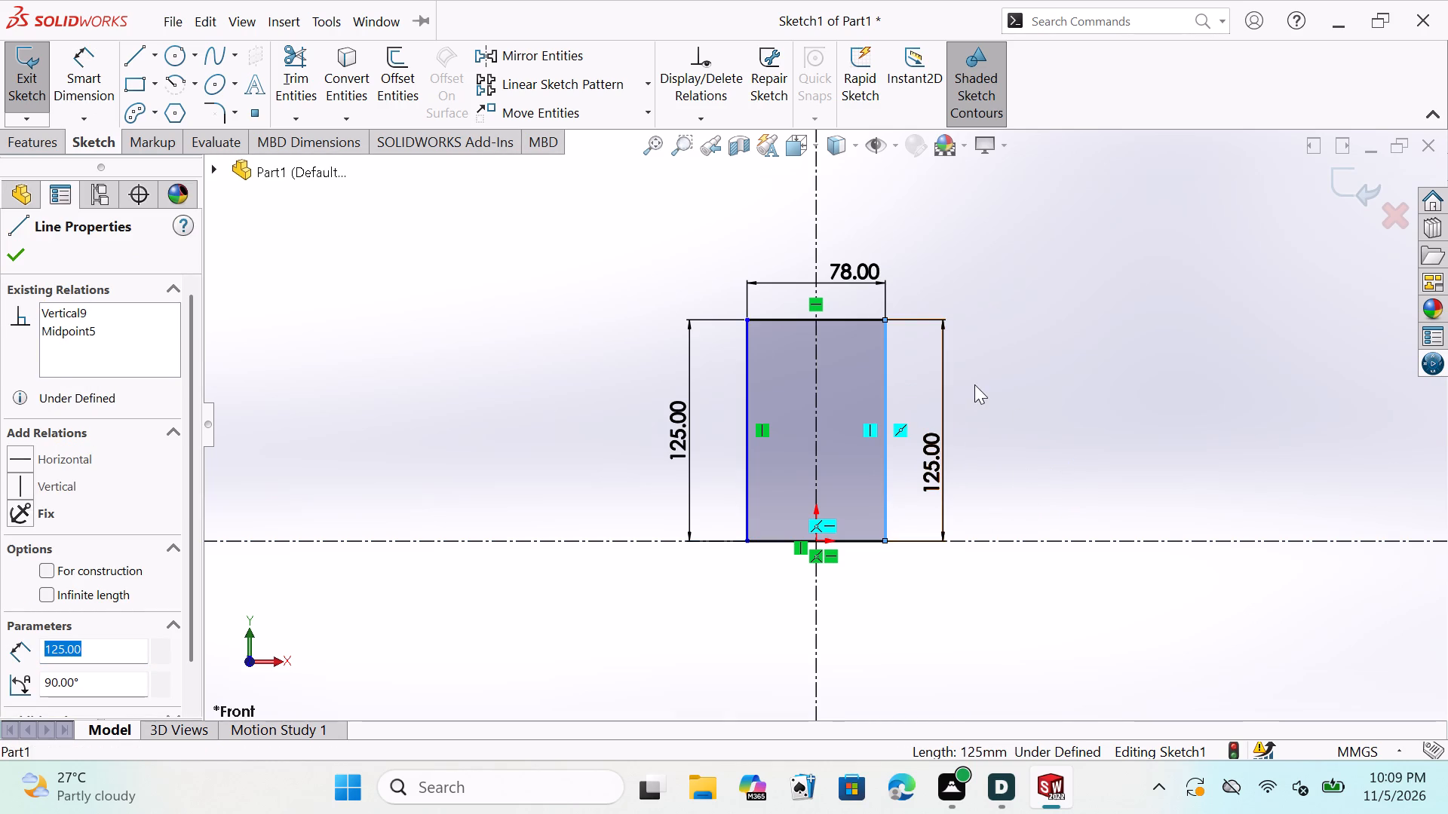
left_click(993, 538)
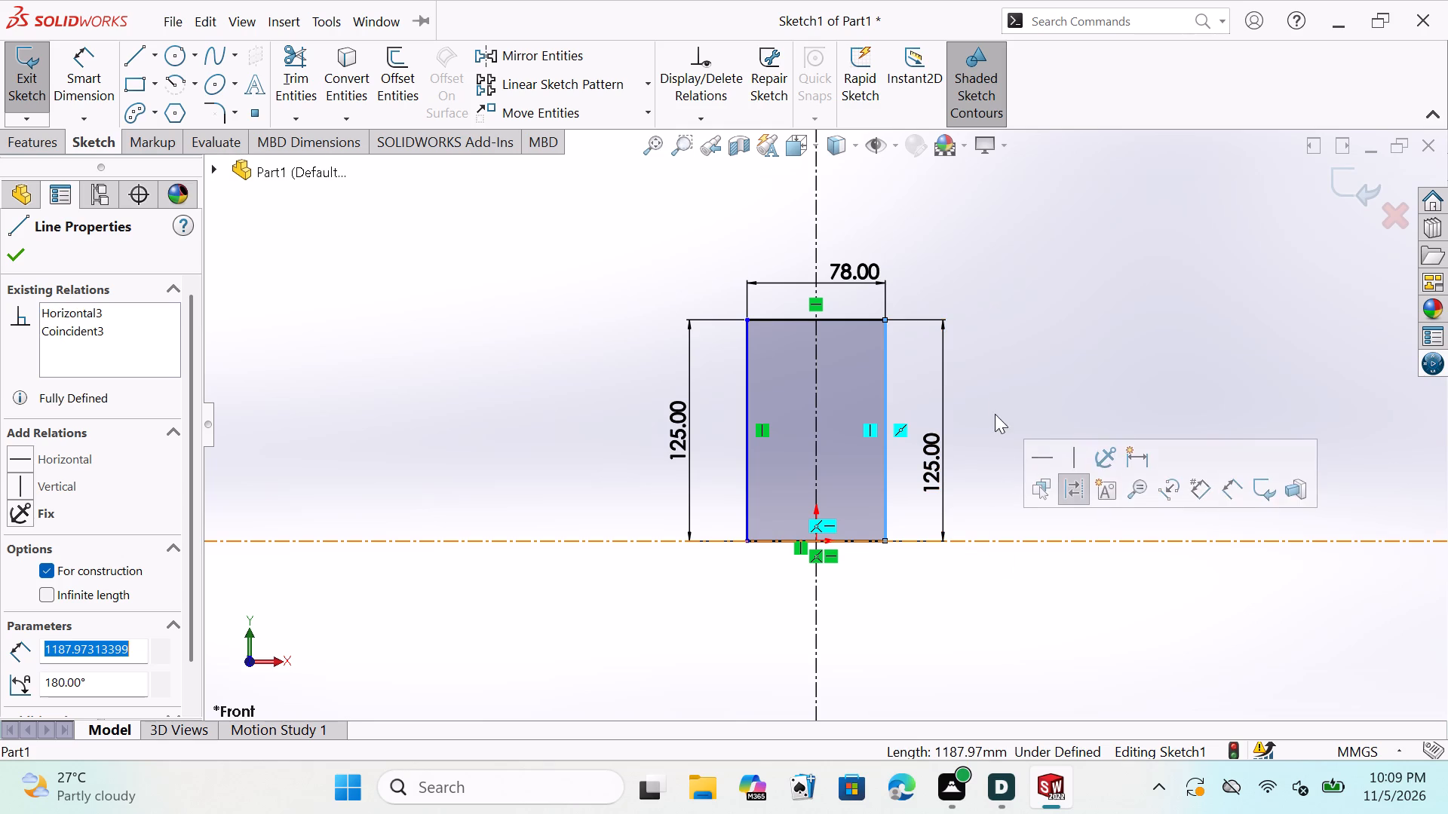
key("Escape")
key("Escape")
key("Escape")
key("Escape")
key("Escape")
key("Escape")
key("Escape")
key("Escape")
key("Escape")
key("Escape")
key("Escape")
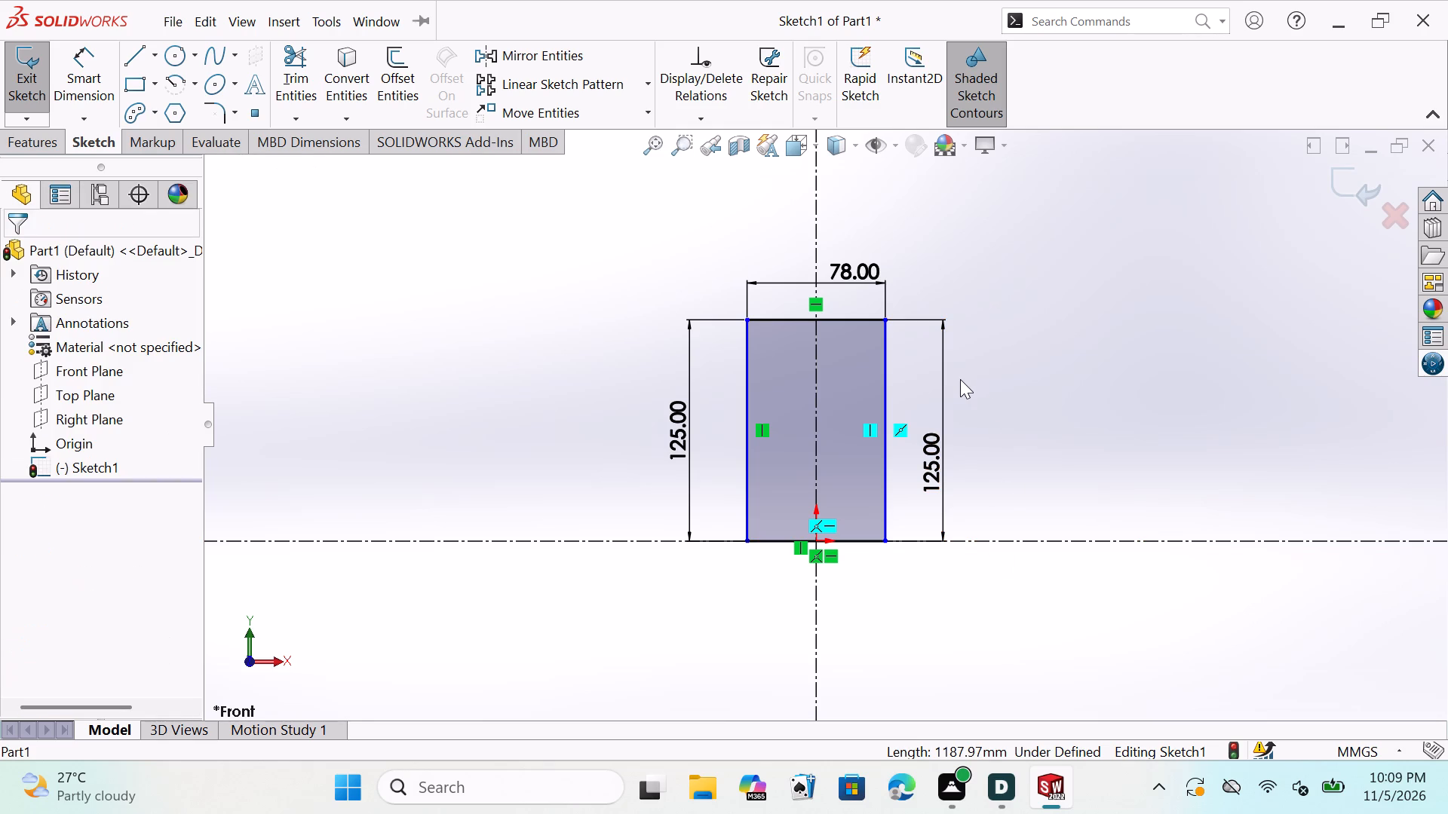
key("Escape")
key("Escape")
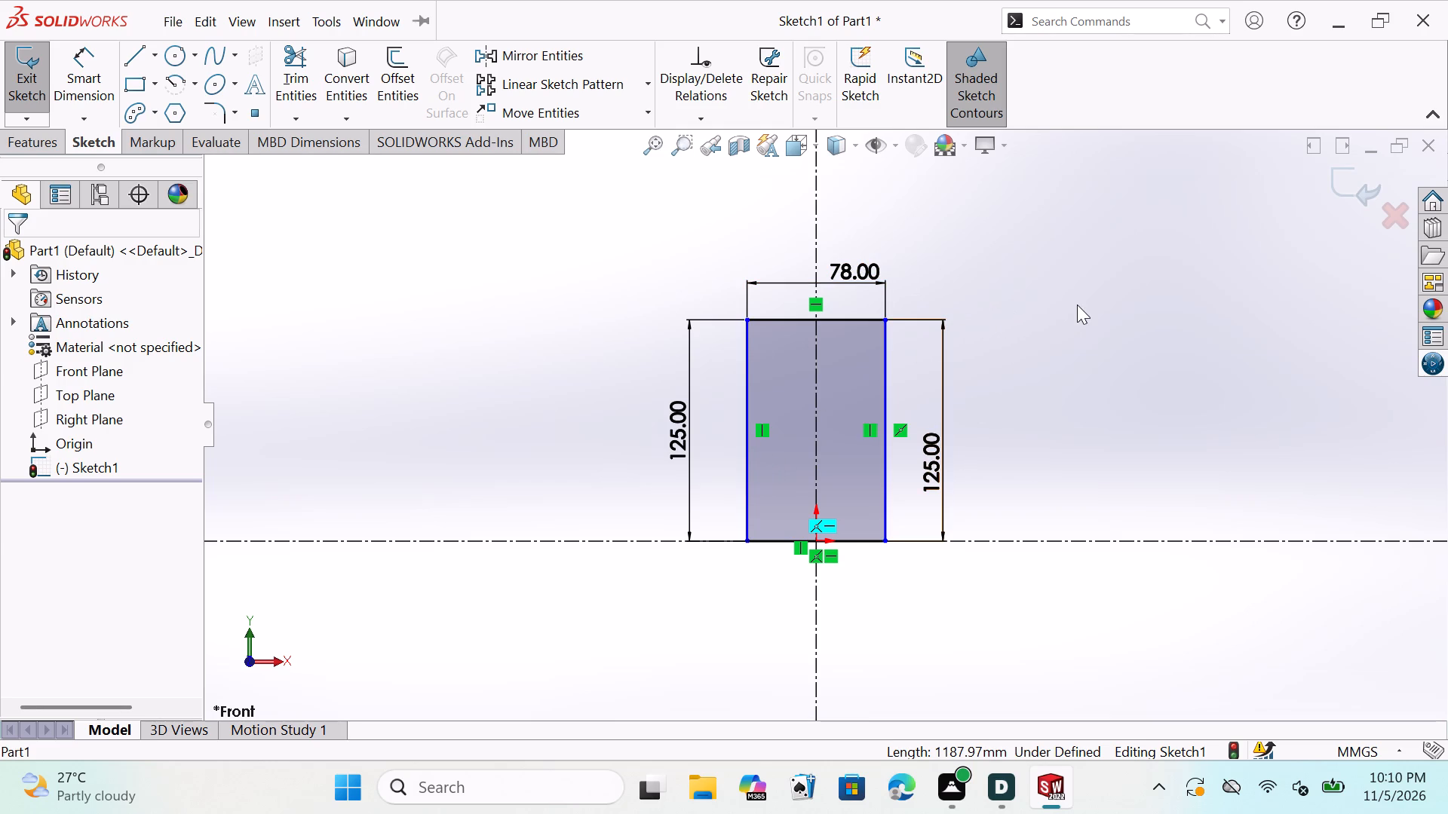
Delete the 125 mm dimension beside the rectangle's right edge and the 78 mm width dimension above its top edge.
left_click(943, 376)
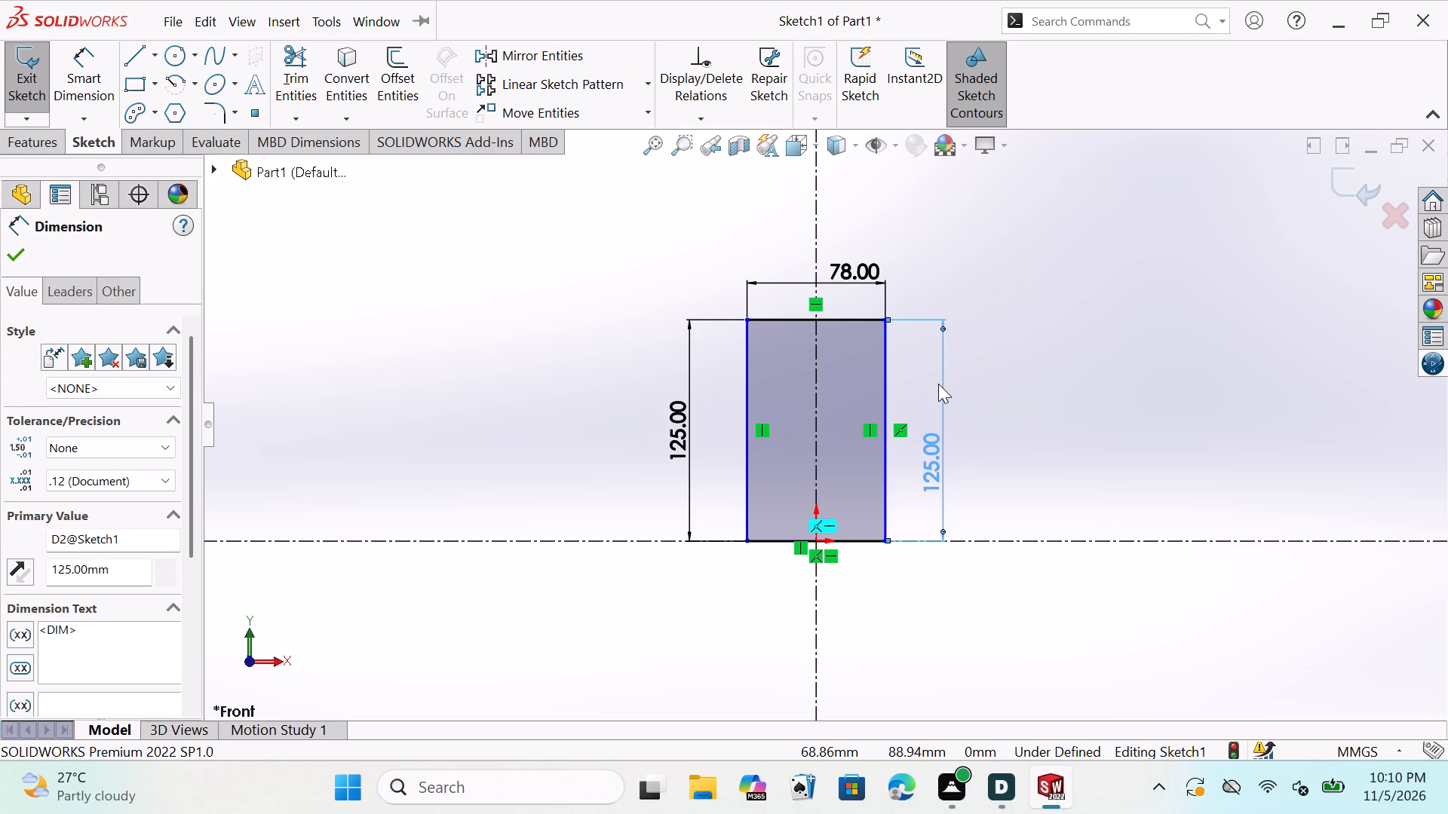
key("Delete")
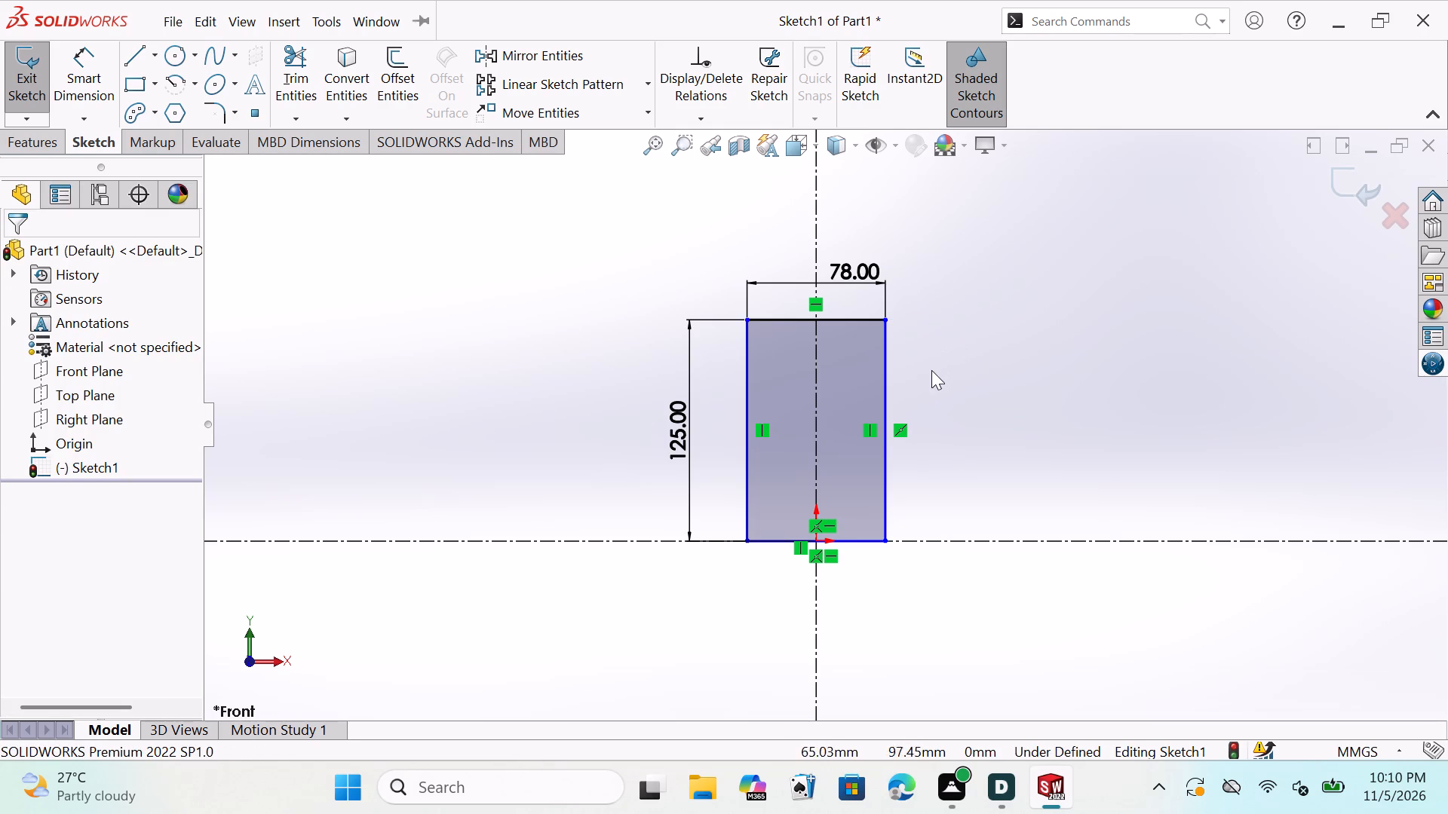
left_click(842, 279)
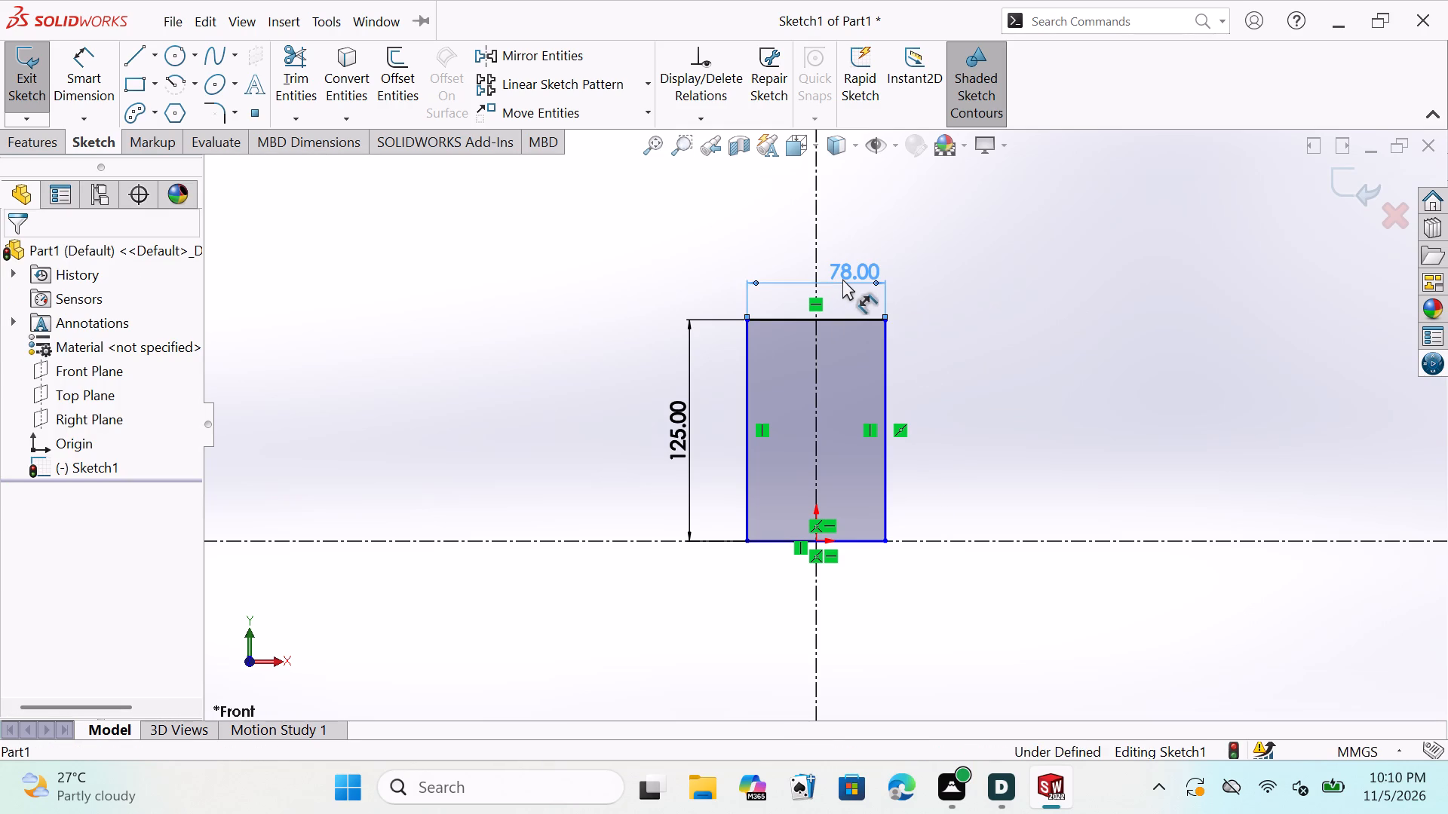
key("Delete")
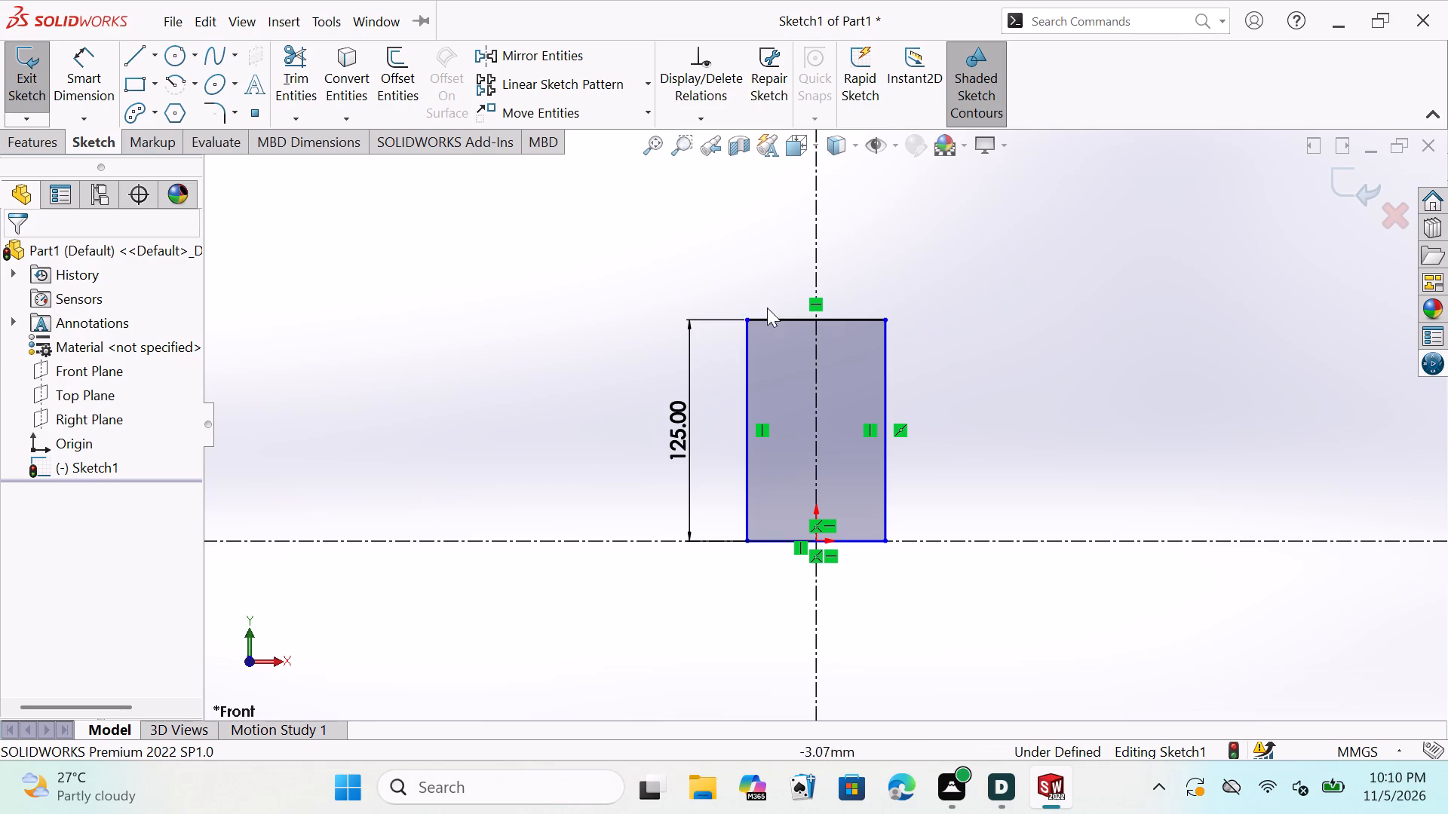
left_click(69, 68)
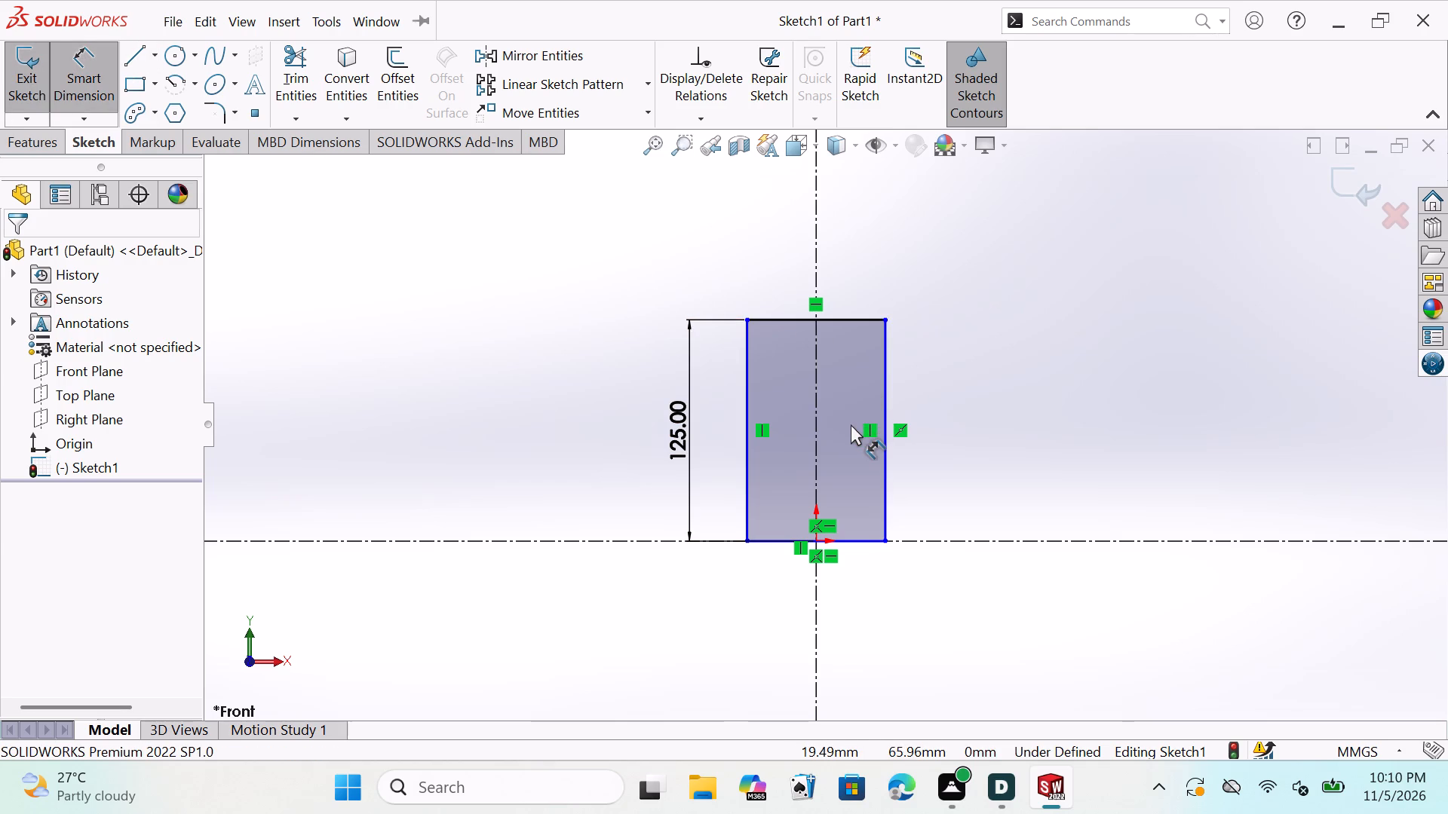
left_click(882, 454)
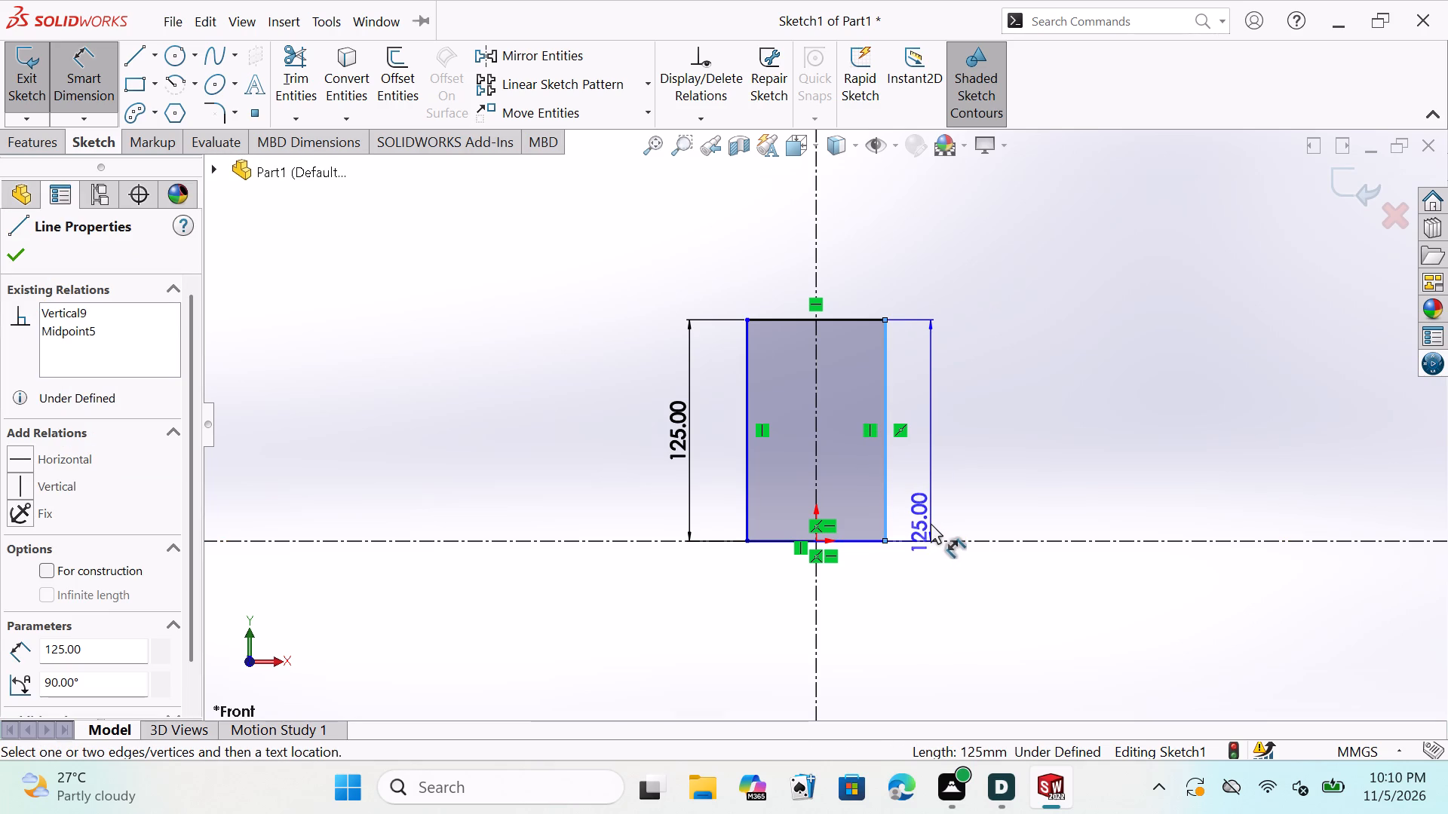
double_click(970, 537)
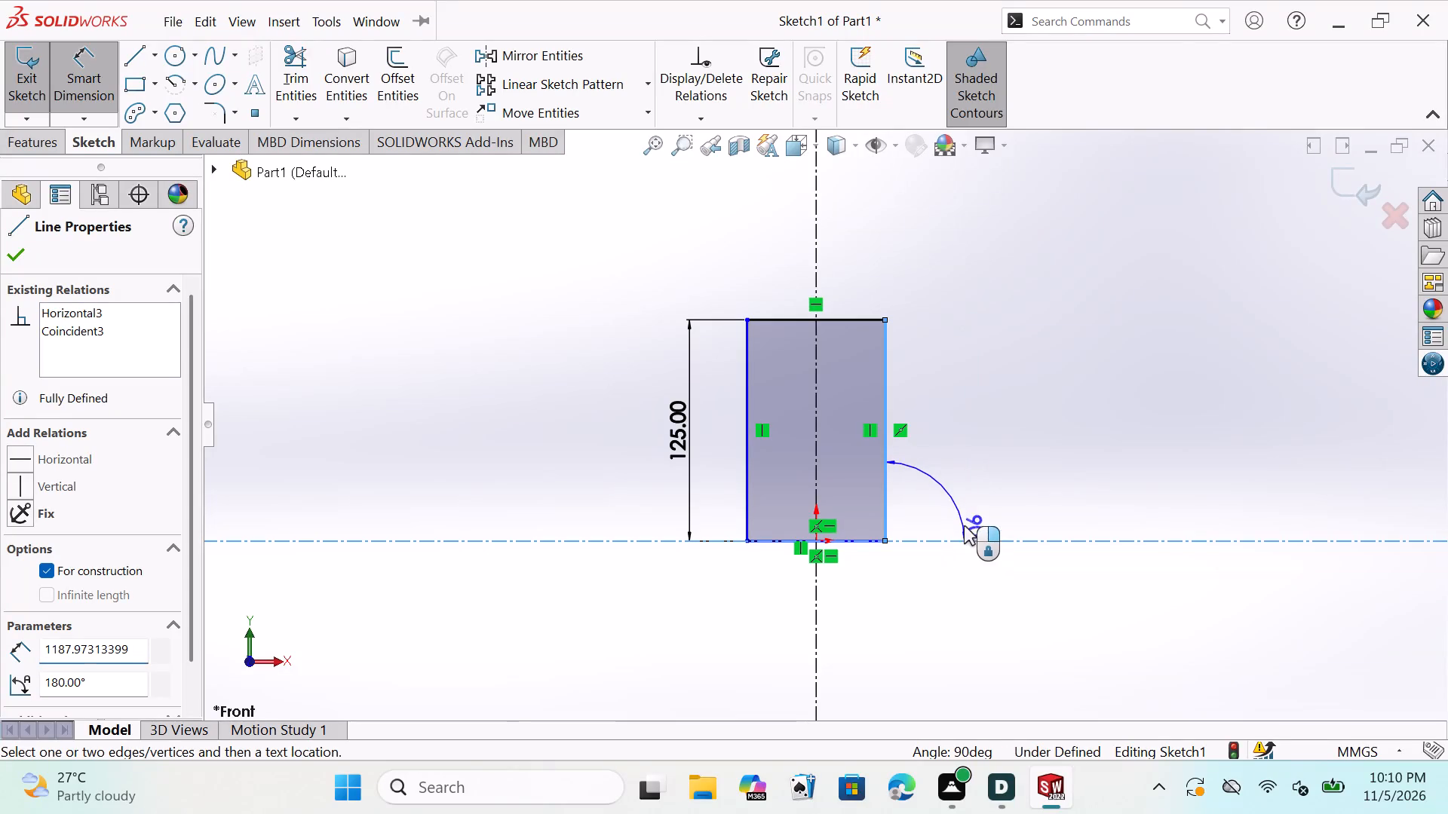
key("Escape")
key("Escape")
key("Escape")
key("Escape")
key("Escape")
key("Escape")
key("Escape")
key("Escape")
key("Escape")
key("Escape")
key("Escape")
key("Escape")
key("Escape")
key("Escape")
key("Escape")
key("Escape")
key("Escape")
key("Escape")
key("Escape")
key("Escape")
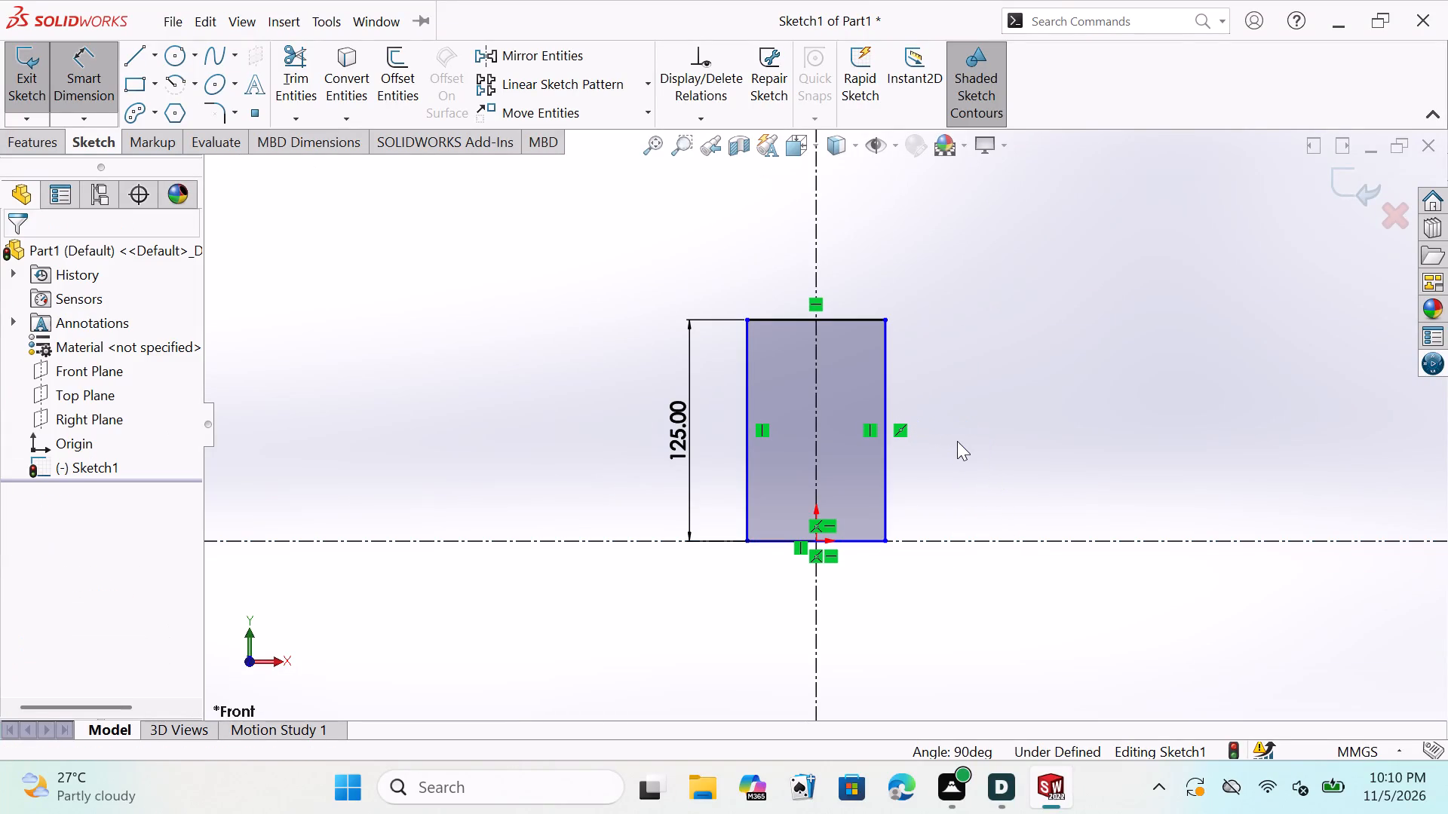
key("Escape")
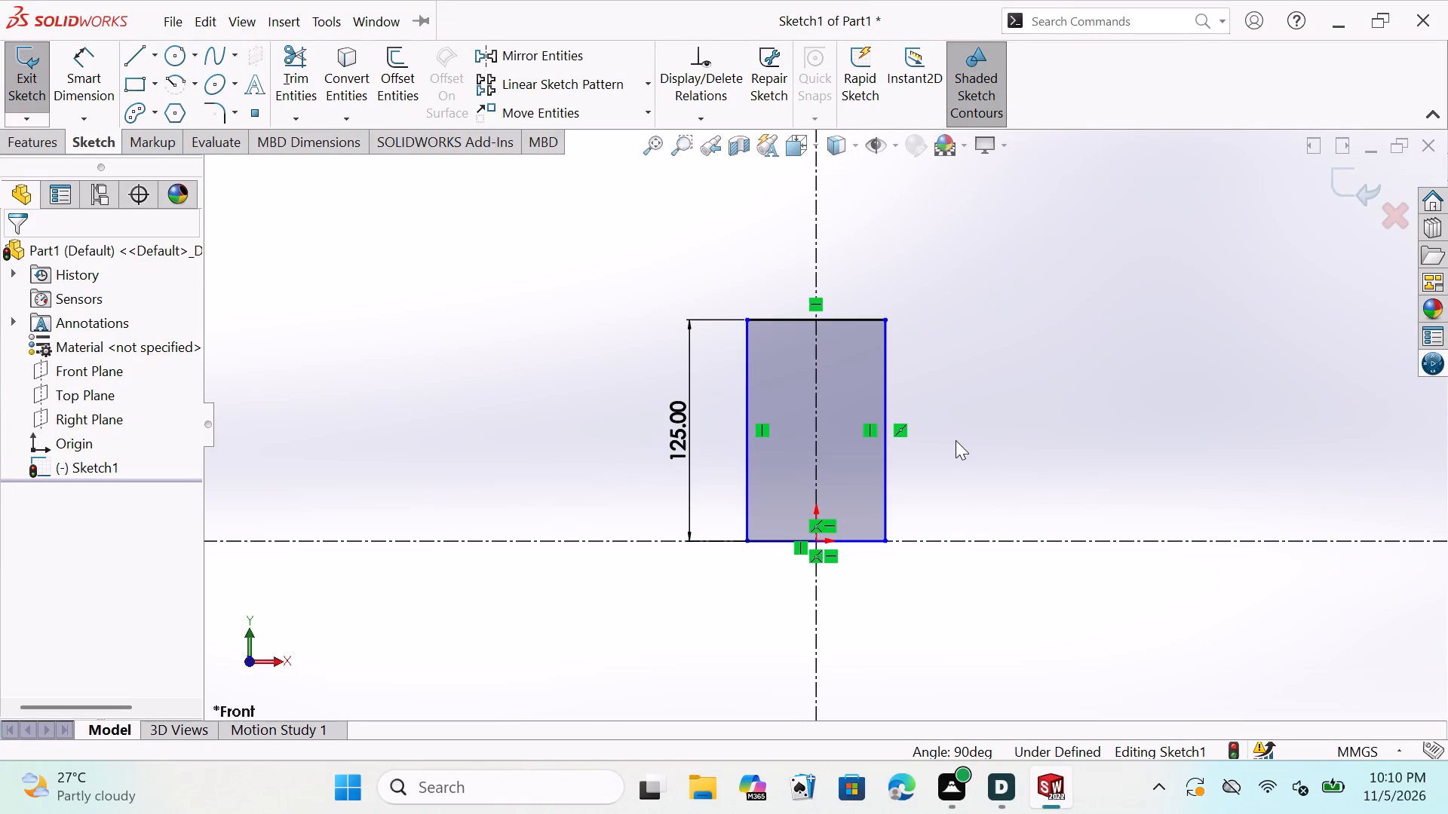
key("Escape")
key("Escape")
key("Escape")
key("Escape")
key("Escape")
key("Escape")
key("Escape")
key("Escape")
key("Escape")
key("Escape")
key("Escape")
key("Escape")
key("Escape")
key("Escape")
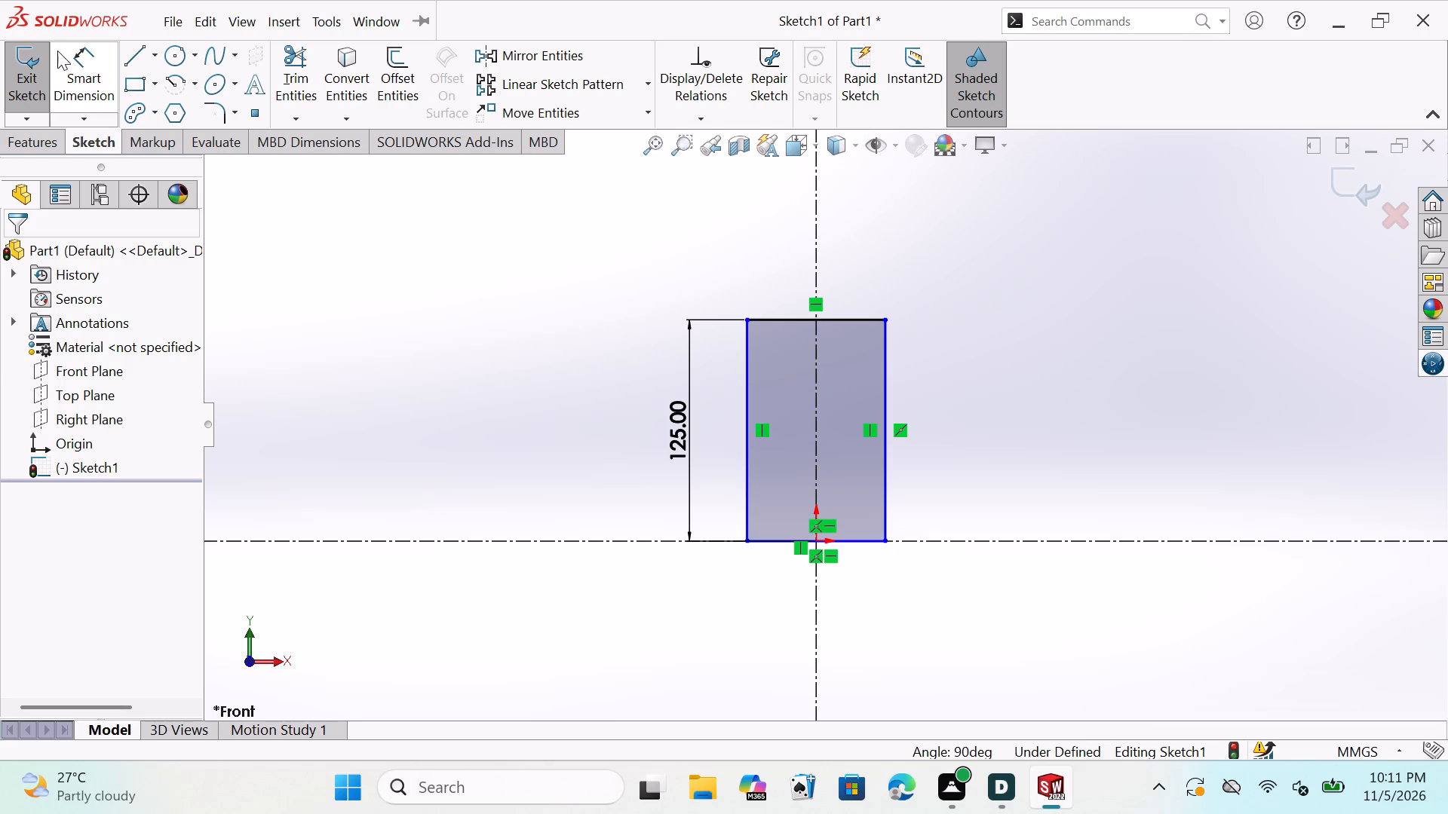
Dimension the rectangle's left vertical edge against the vertical centerline as a doubled width of 78 mm placed above the top edge.
left_click(78, 68)
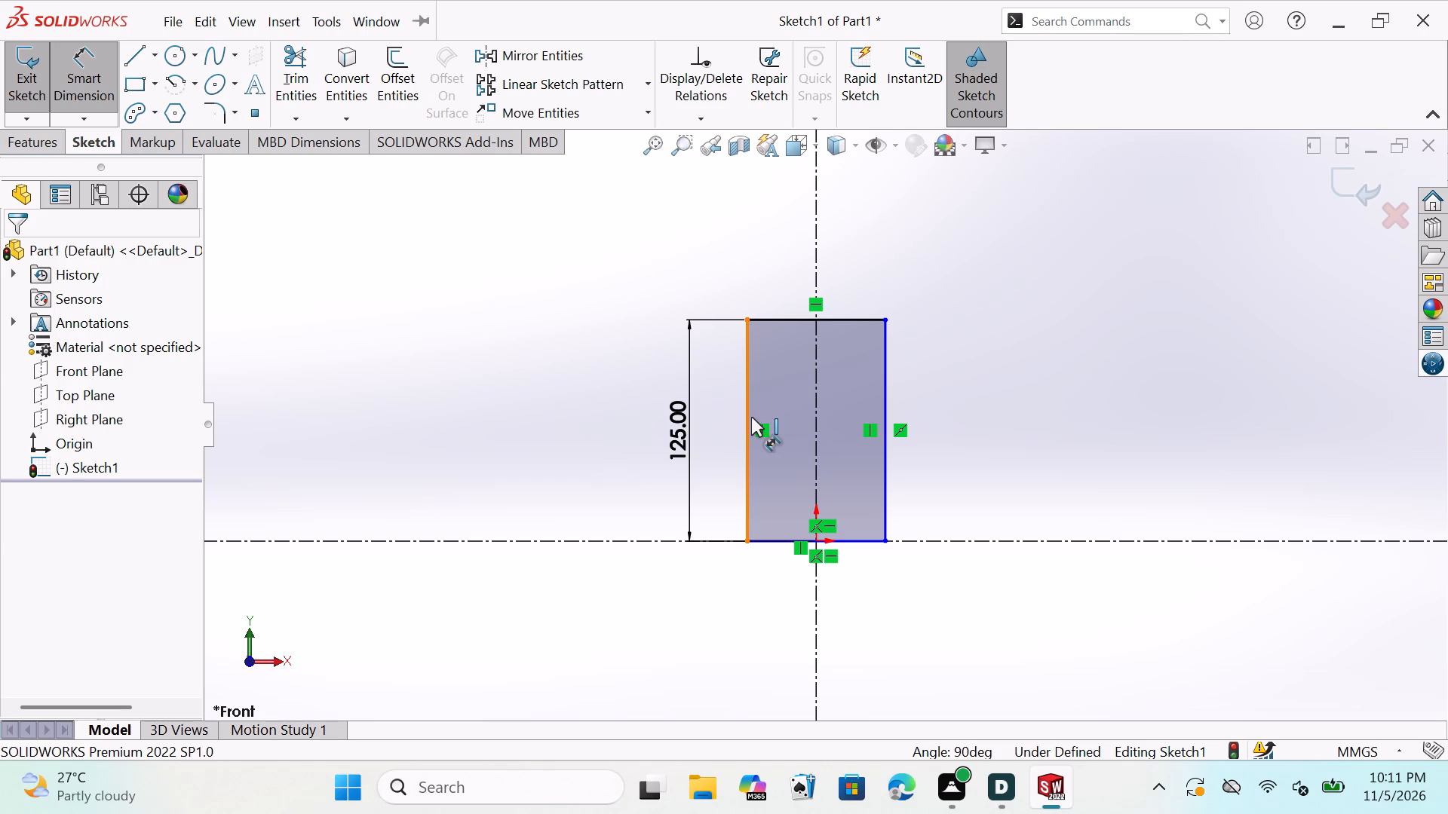
left_click(745, 410)
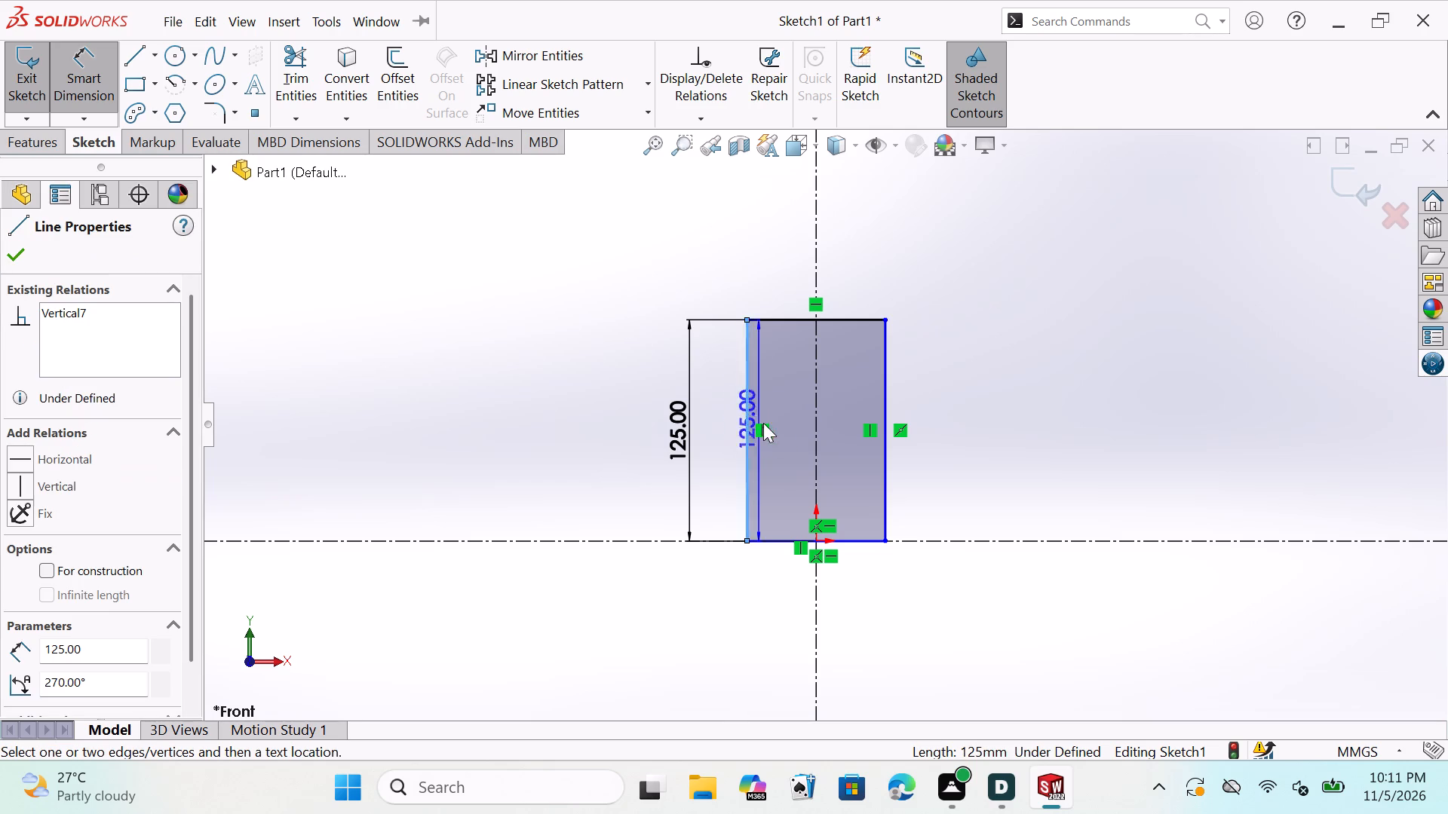
left_click(814, 429)
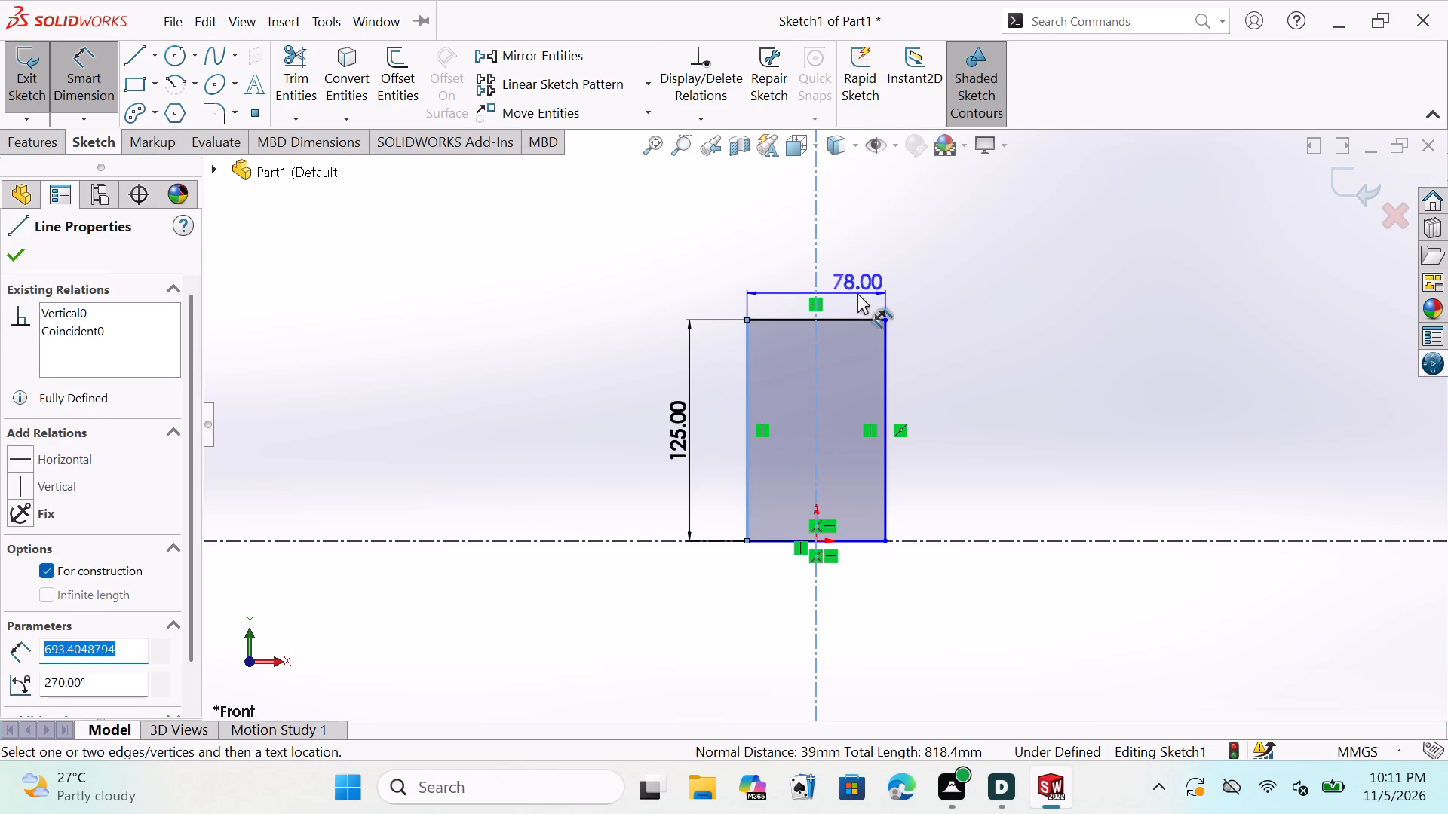
double_click(861, 277)
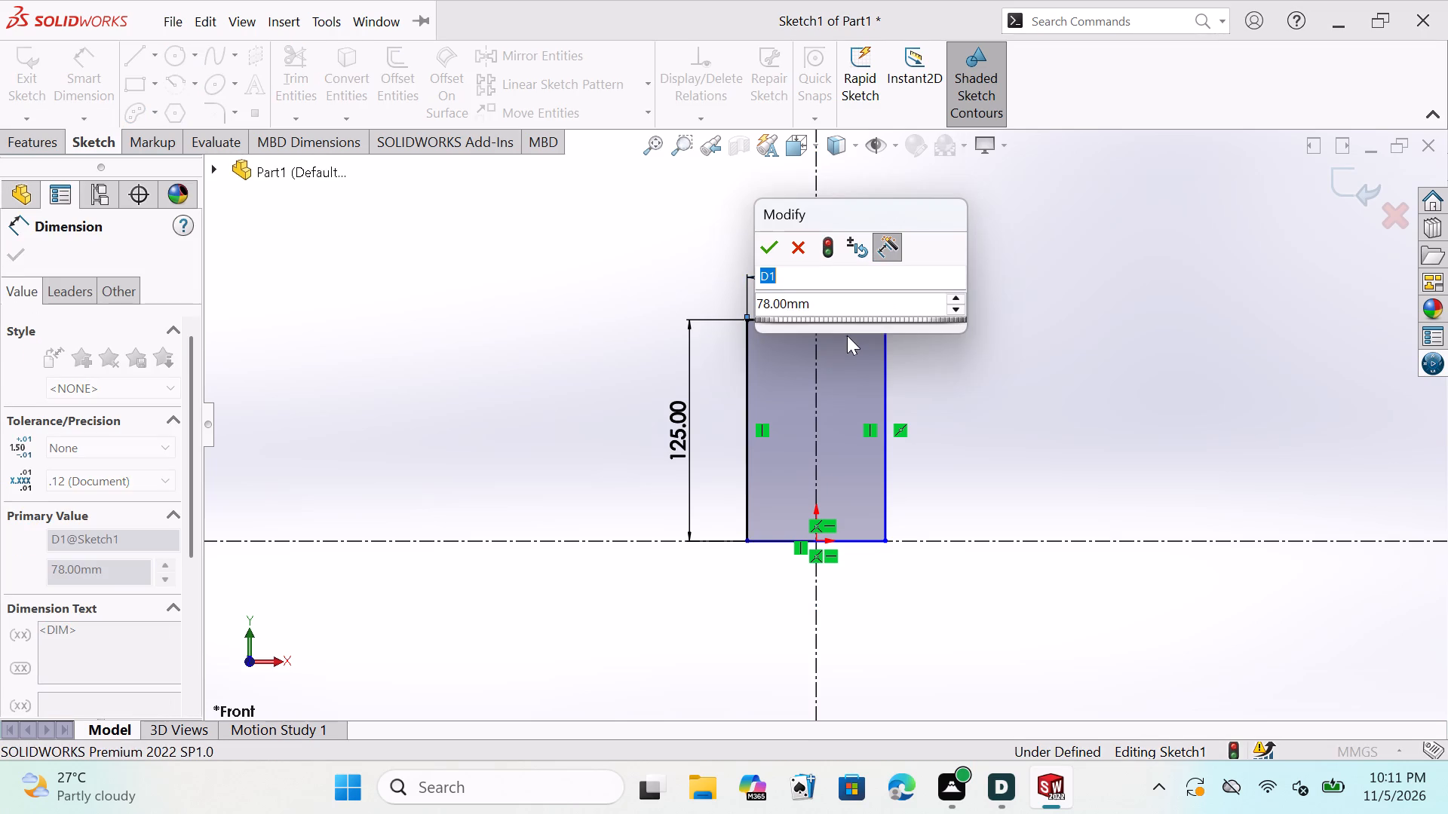
left_click(765, 249)
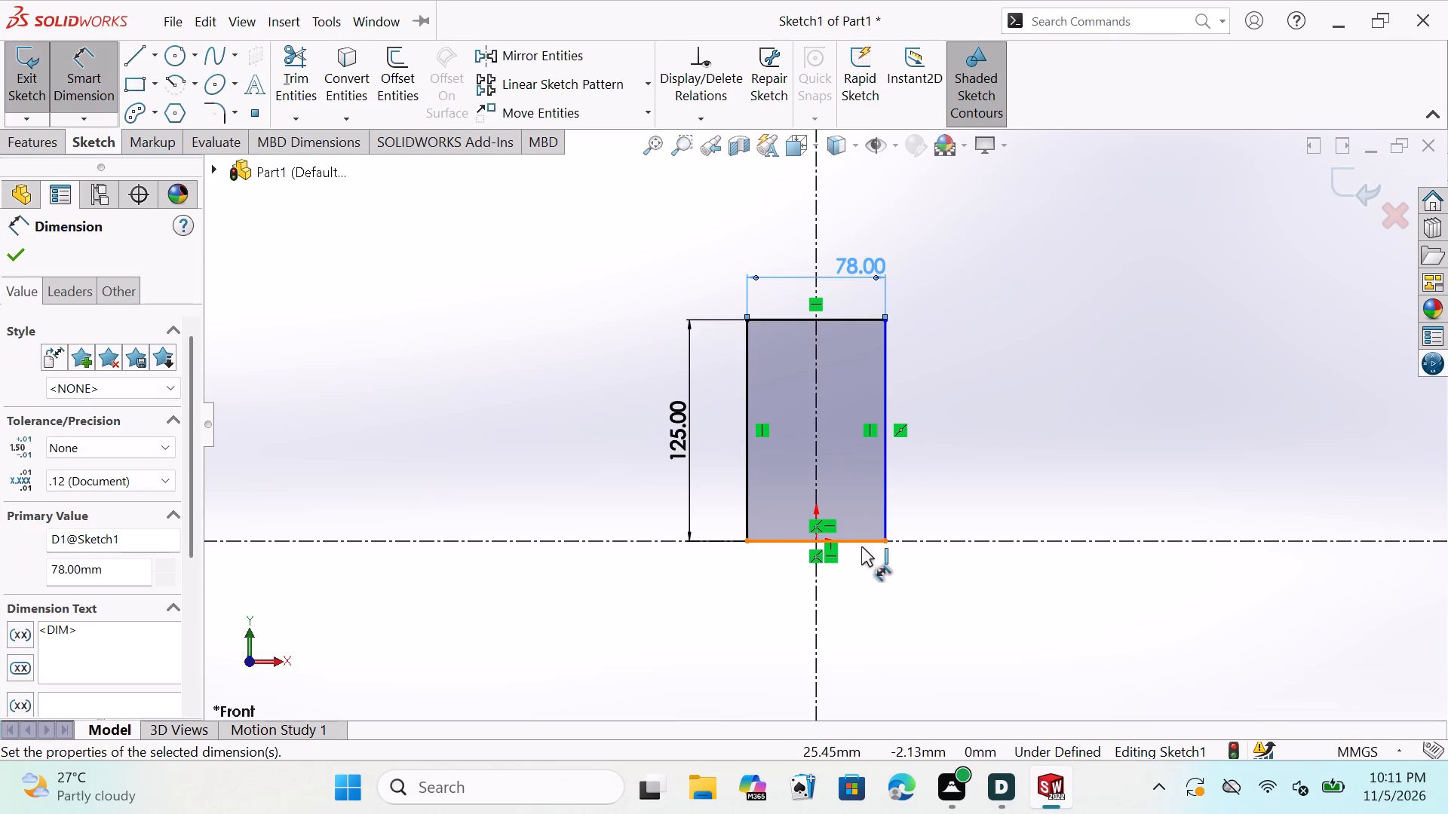
scroll(861, 546, "up", 1)
scroll(861, 546, "down", 2)
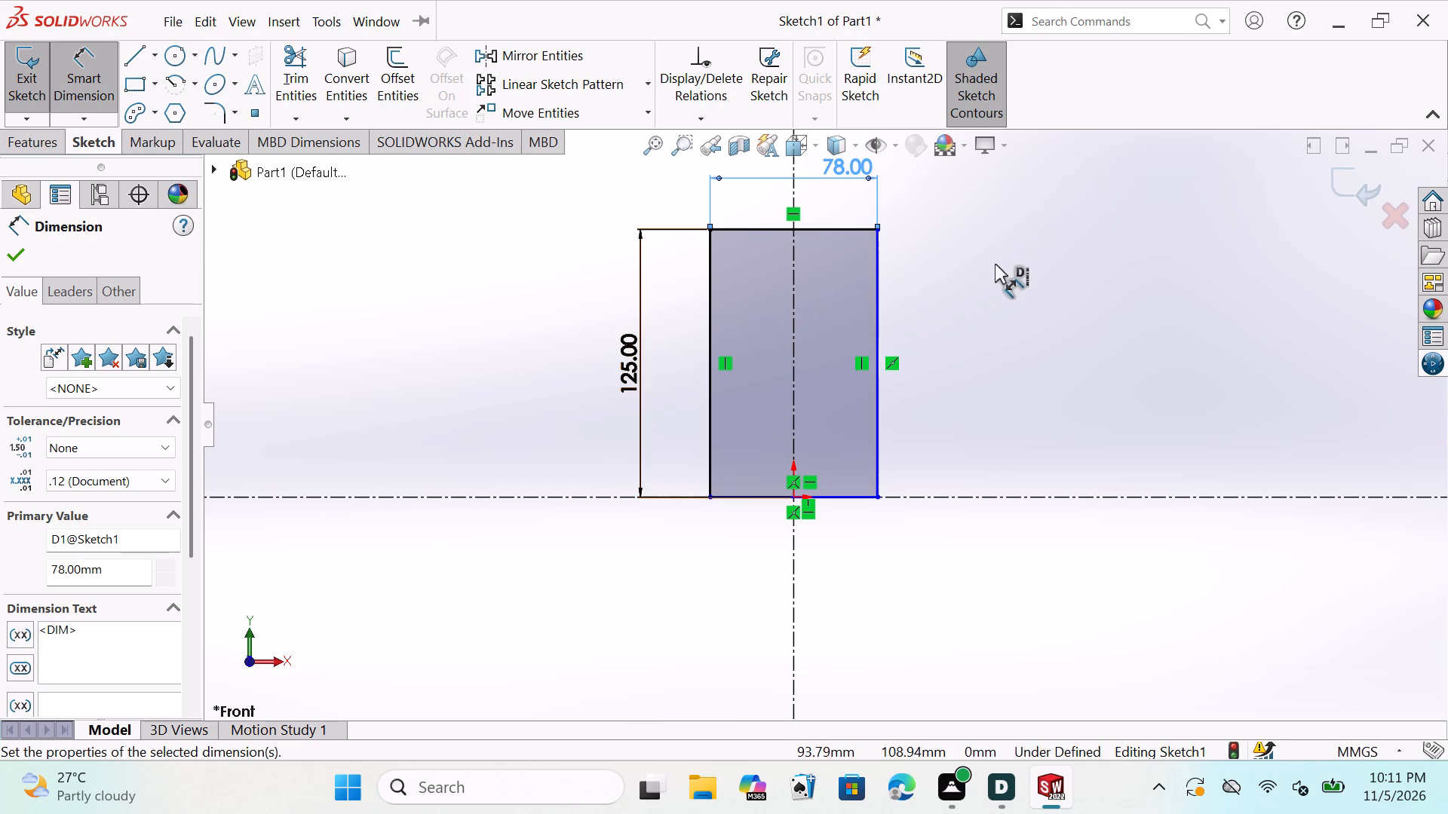
left_click(11, 246)
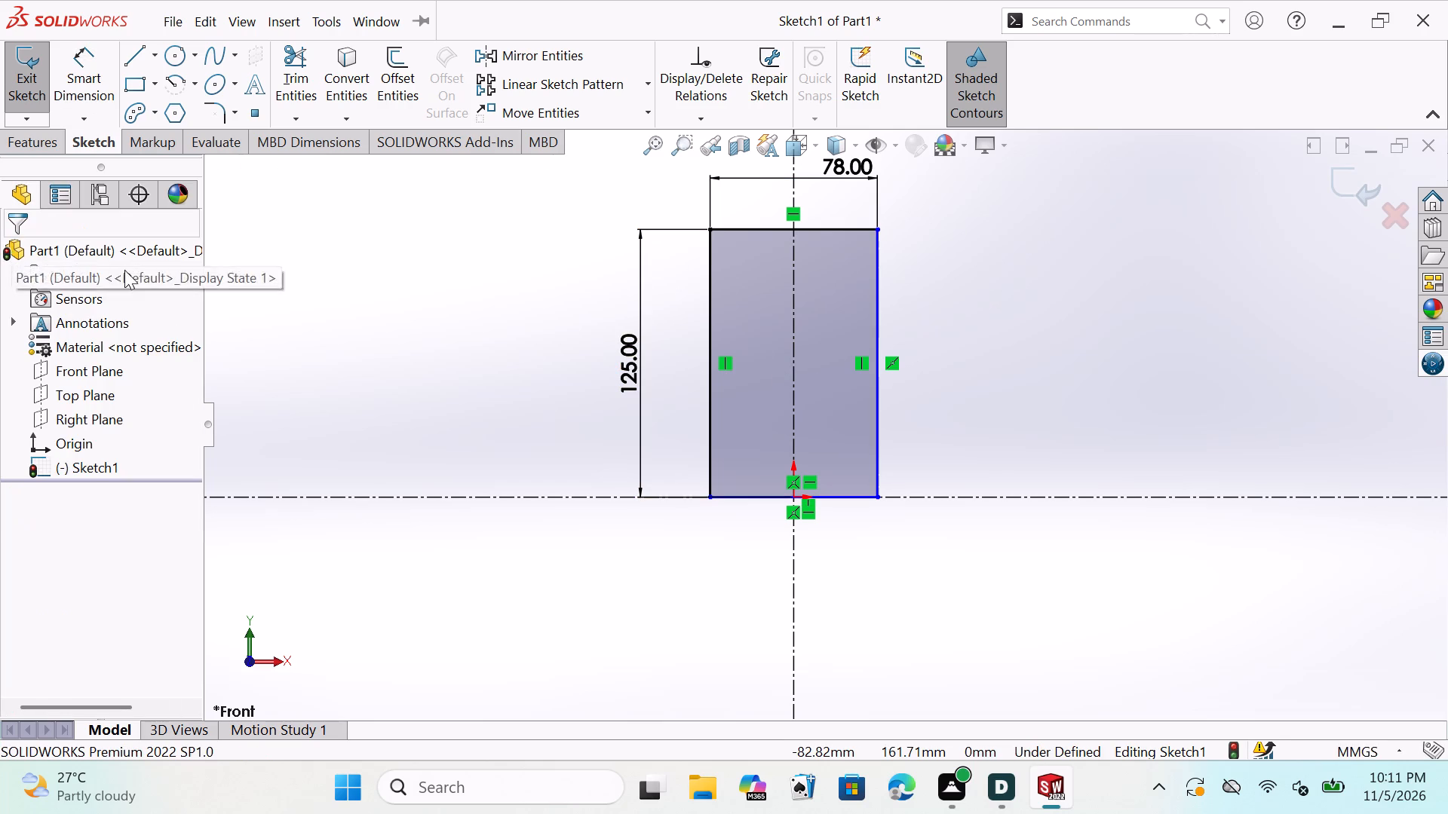
key("Escape")
key("Escape")
key("Escape")
key("Escape")
key("Escape")
key("Escape")
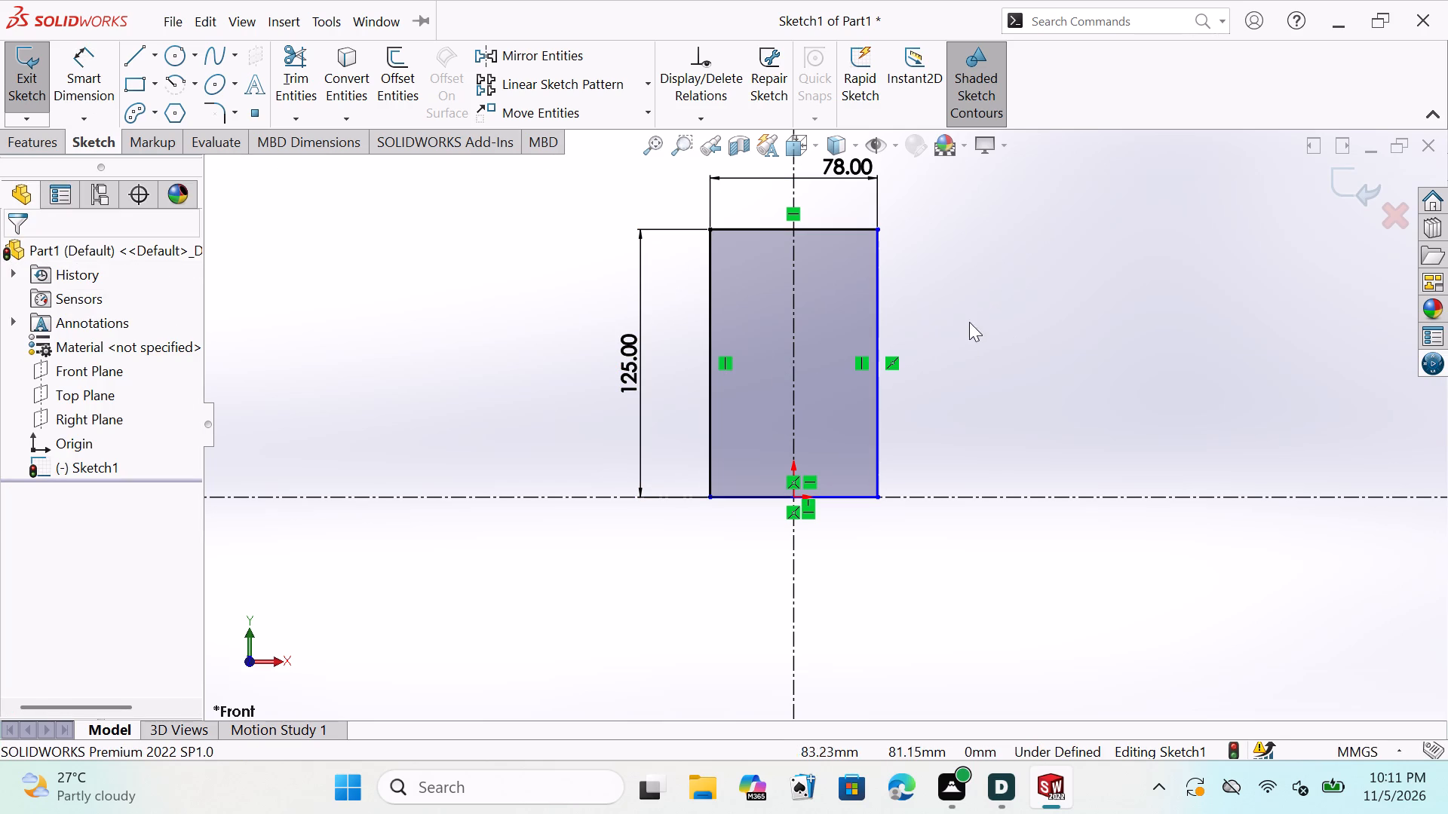
key("Escape")
key("Escape")
key("Escape")
key("Escape")
key("Escape")
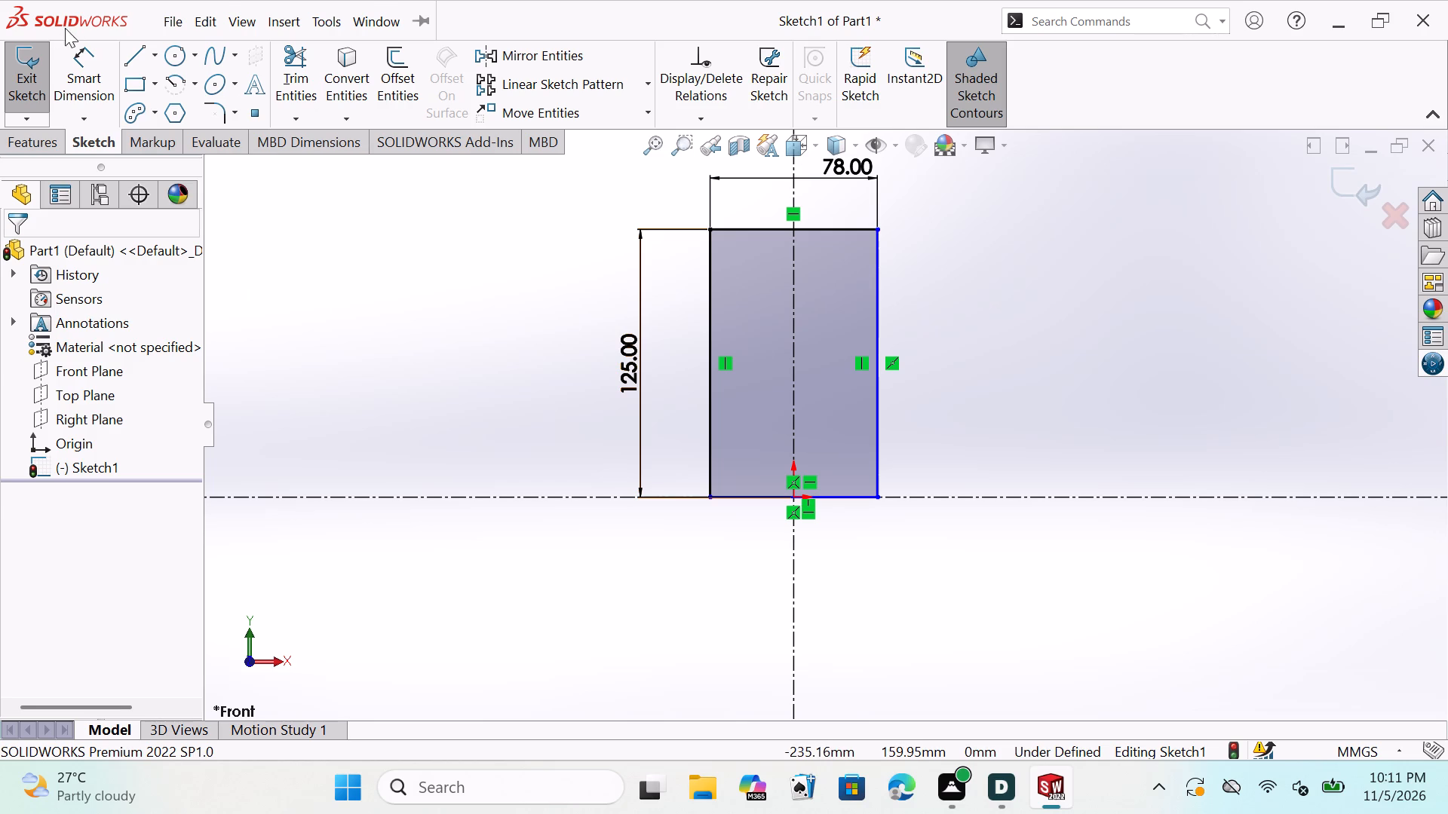
Dimension the length of the rectangle's right vertical edge at 125 mm, placed just outside that edge.
left_click(74, 78)
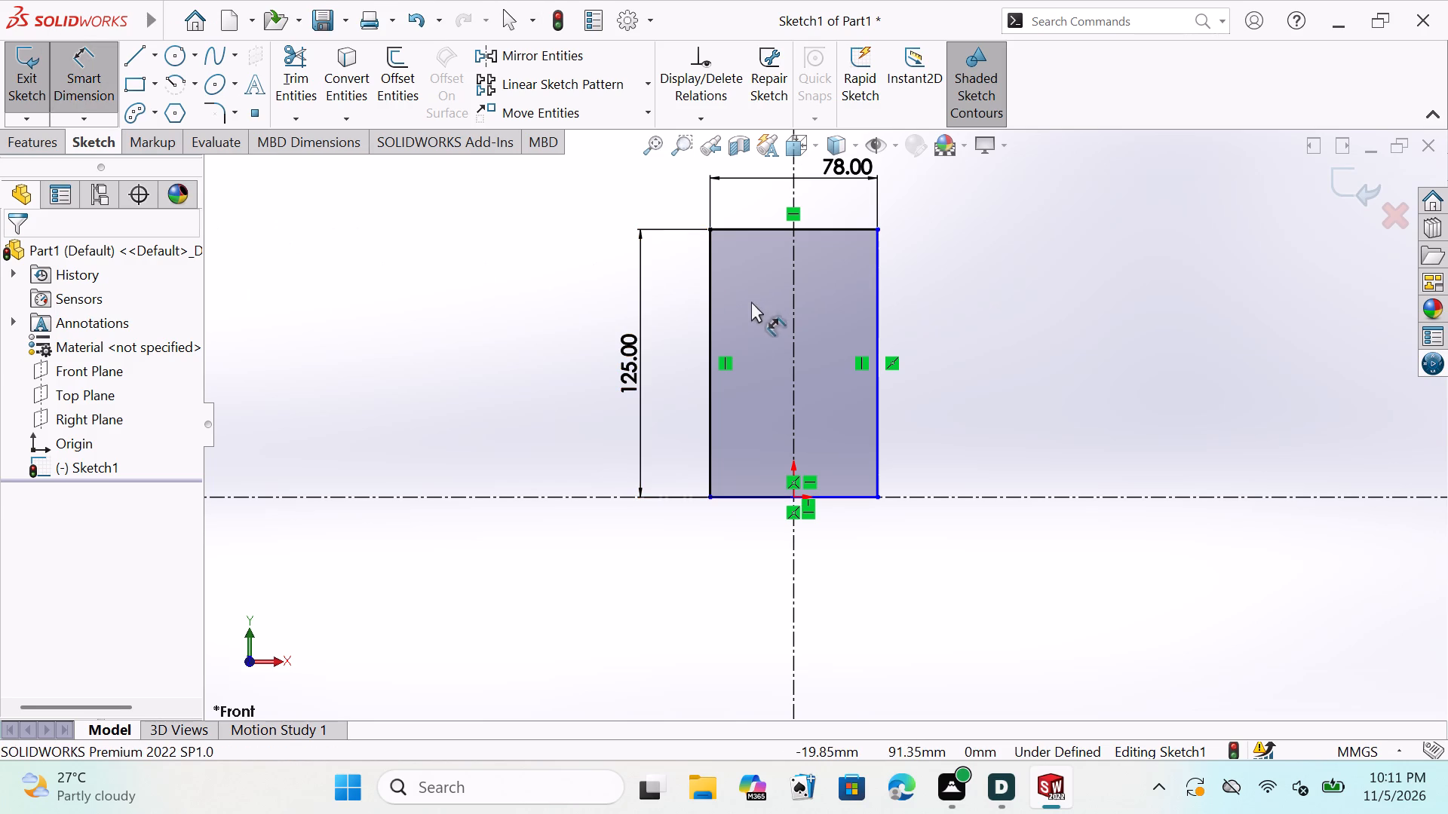
left_click(879, 321)
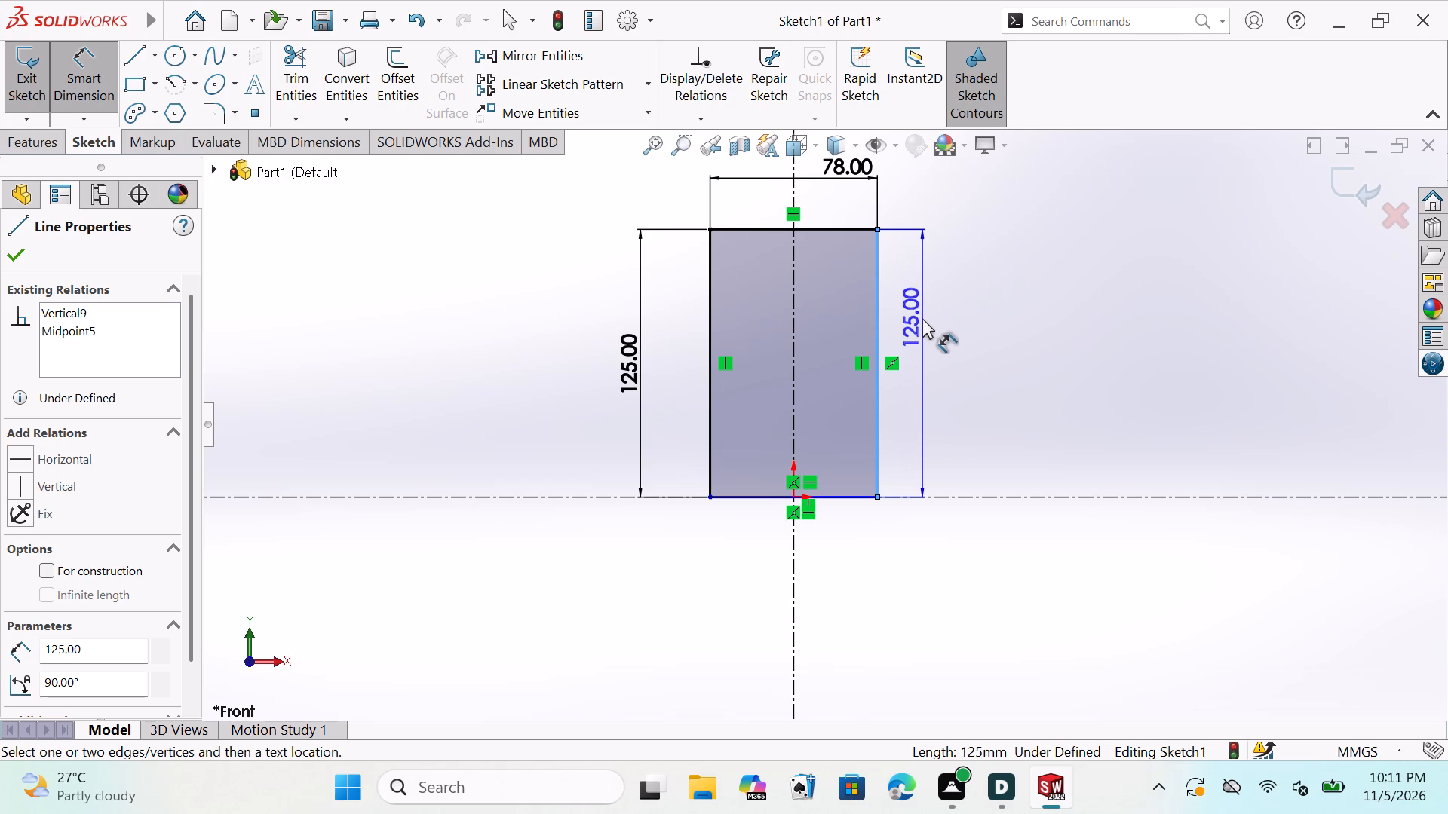
left_click(922, 318)
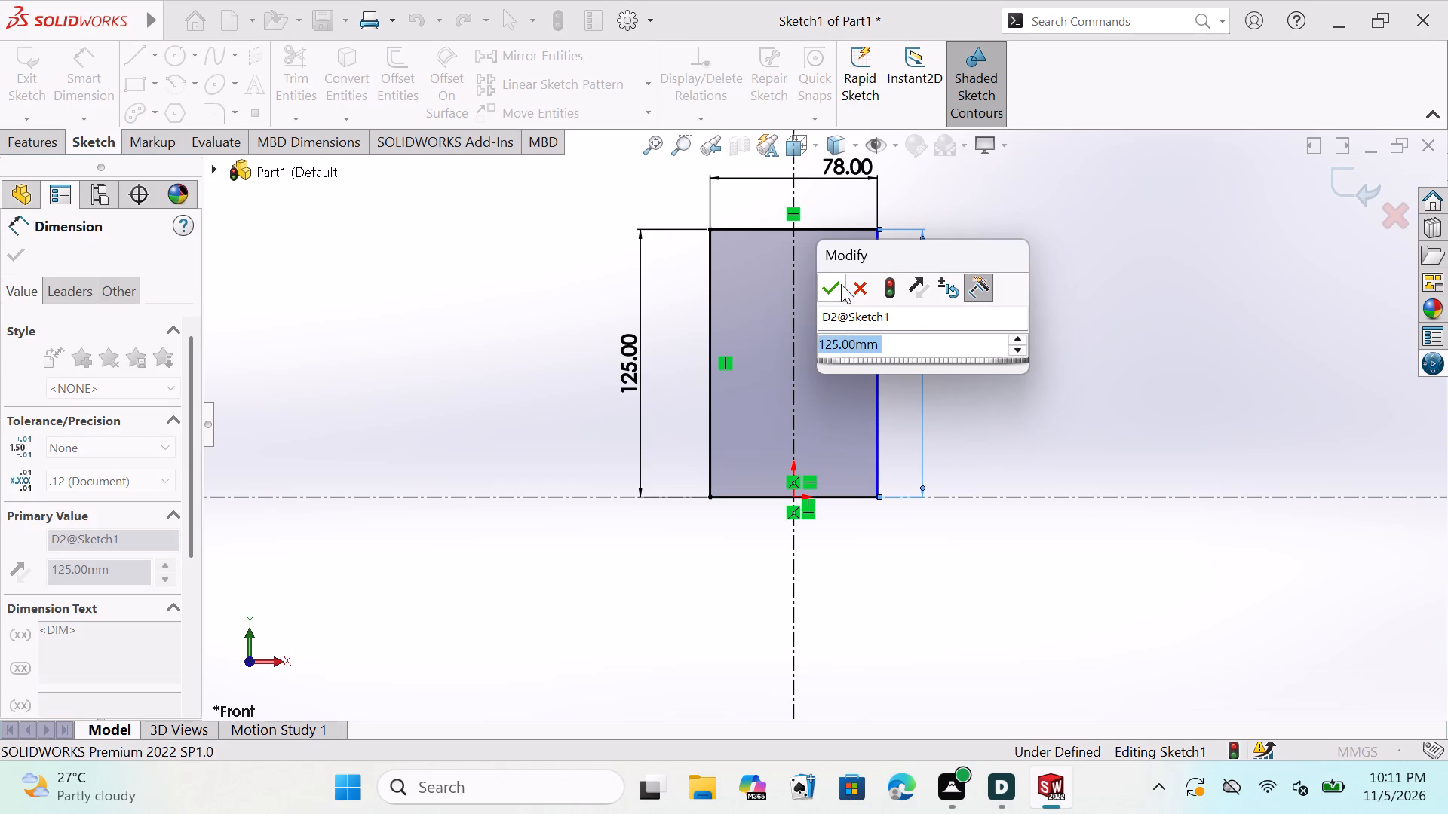
left_click(832, 285)
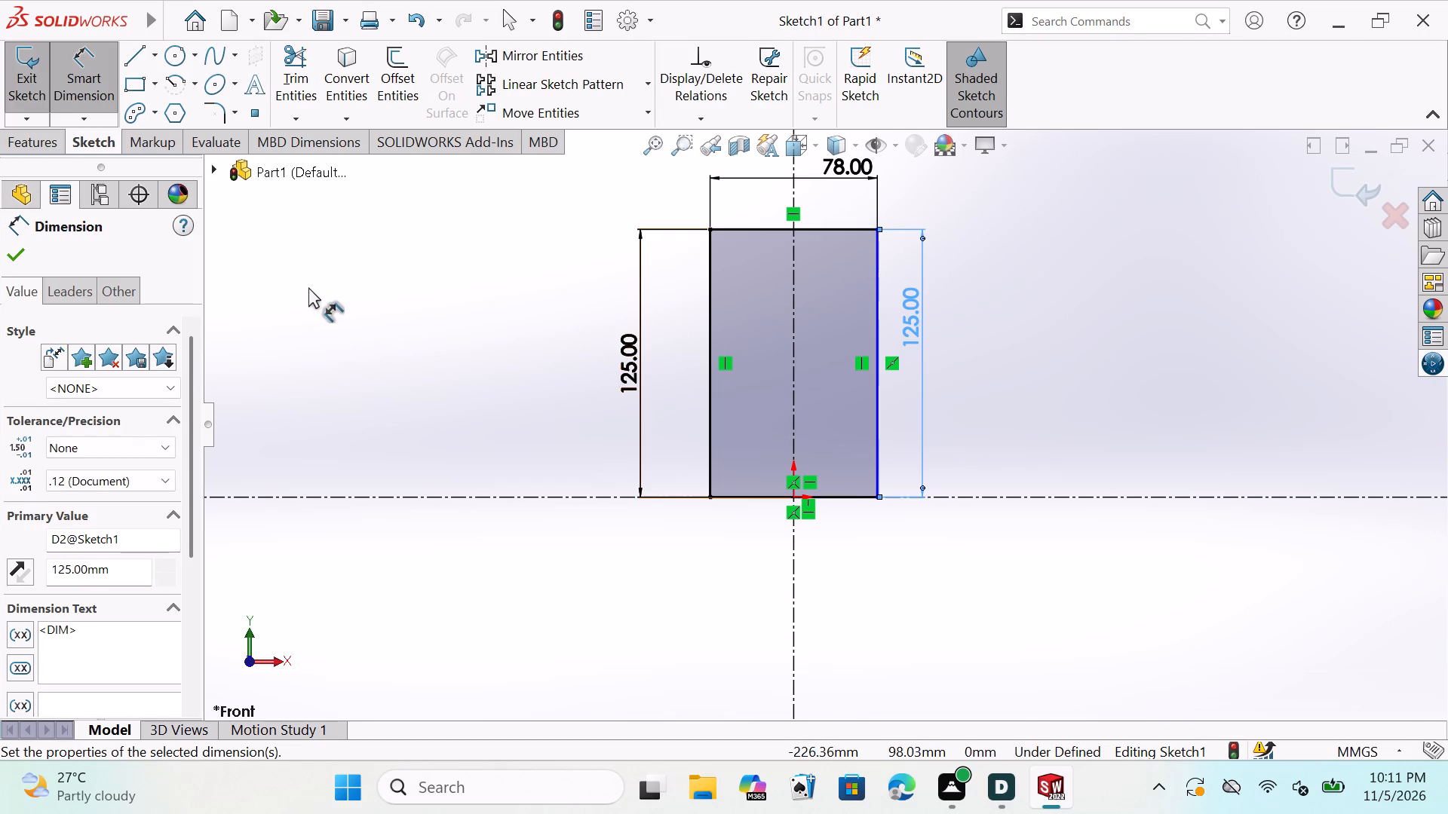
left_click(21, 249)
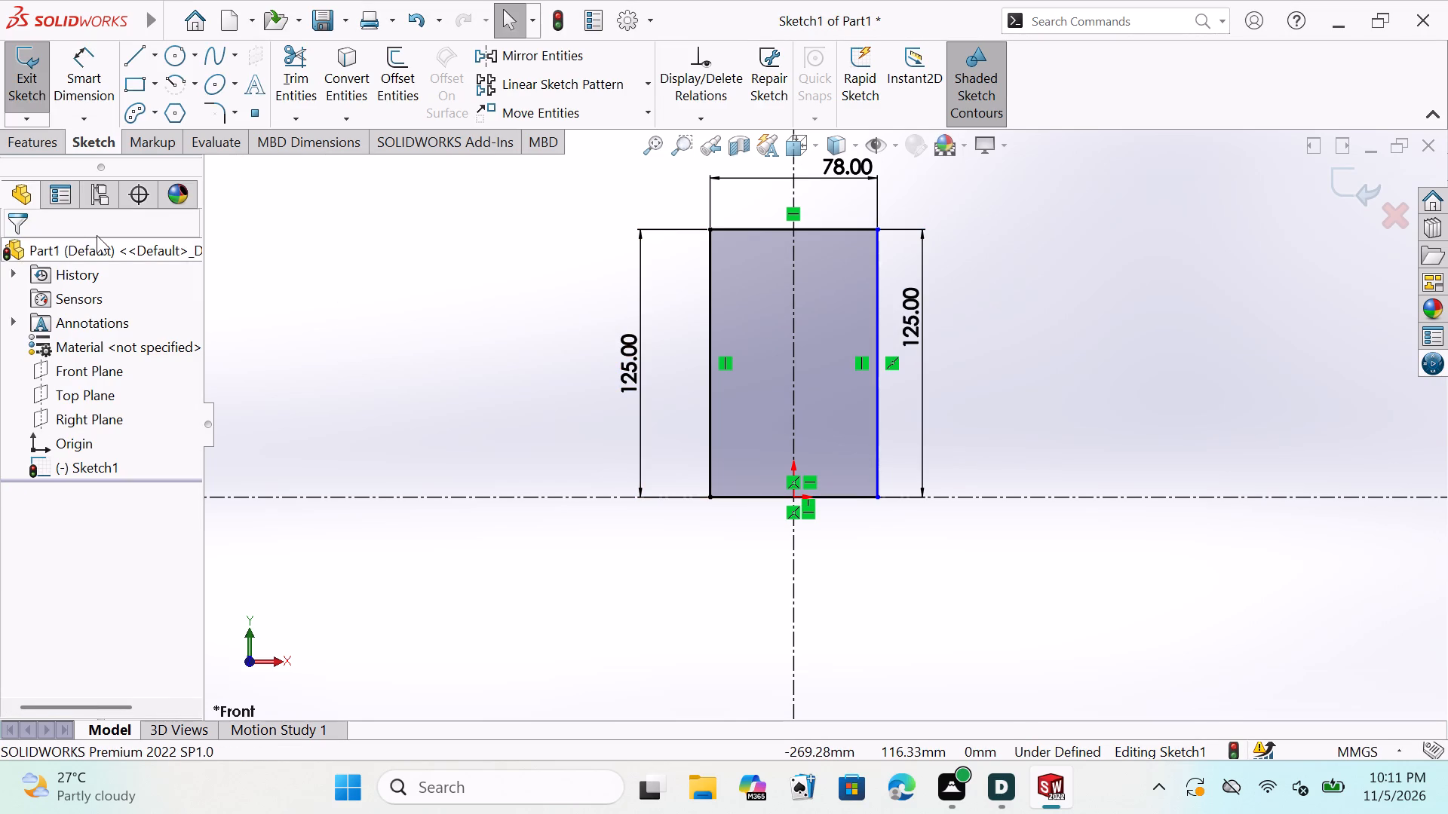
key("Escape")
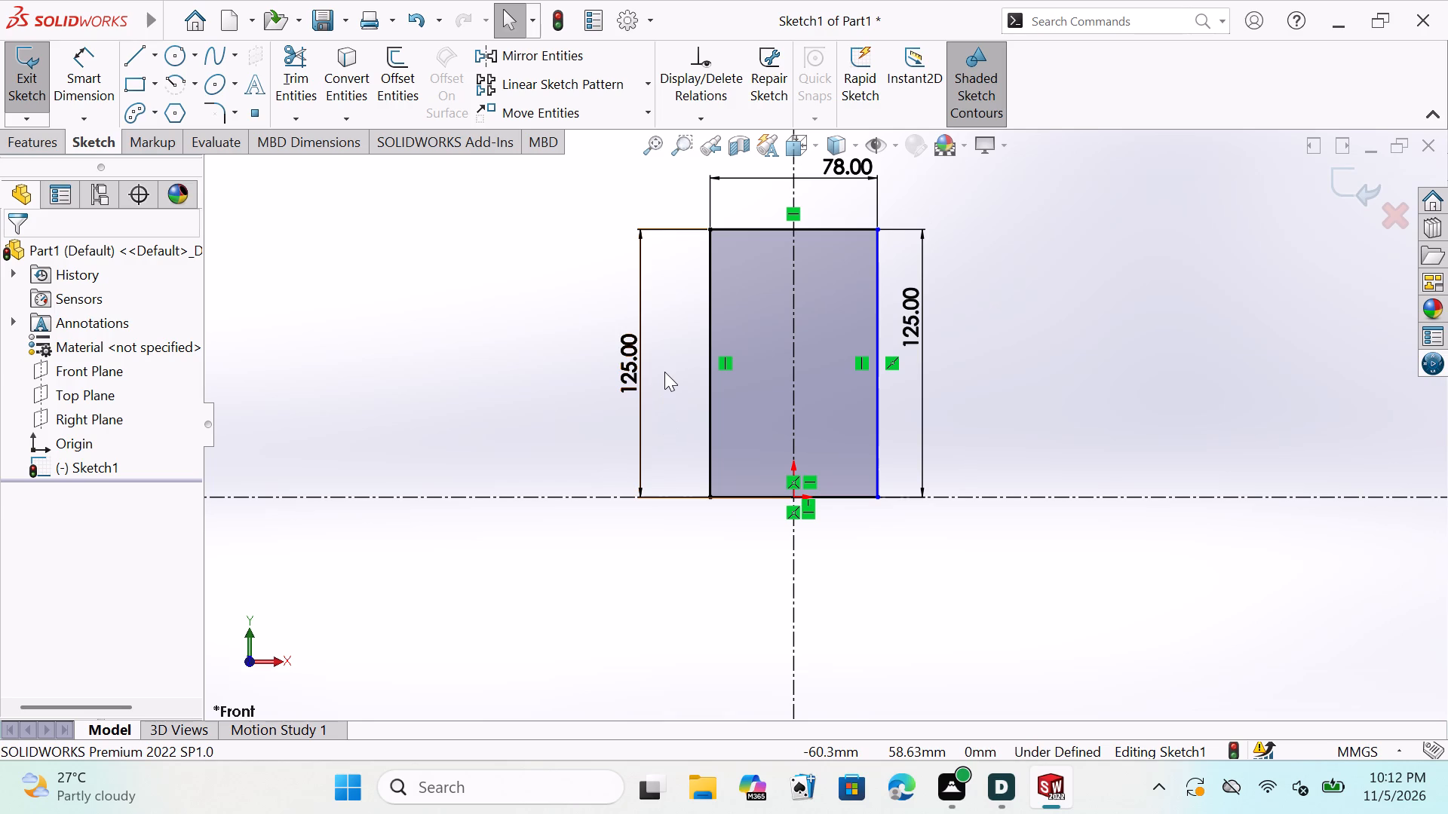
key("Escape")
Examine the rectangle's right vertical edge and its relations up close and in full.
scroll(876, 357, "up", 2)
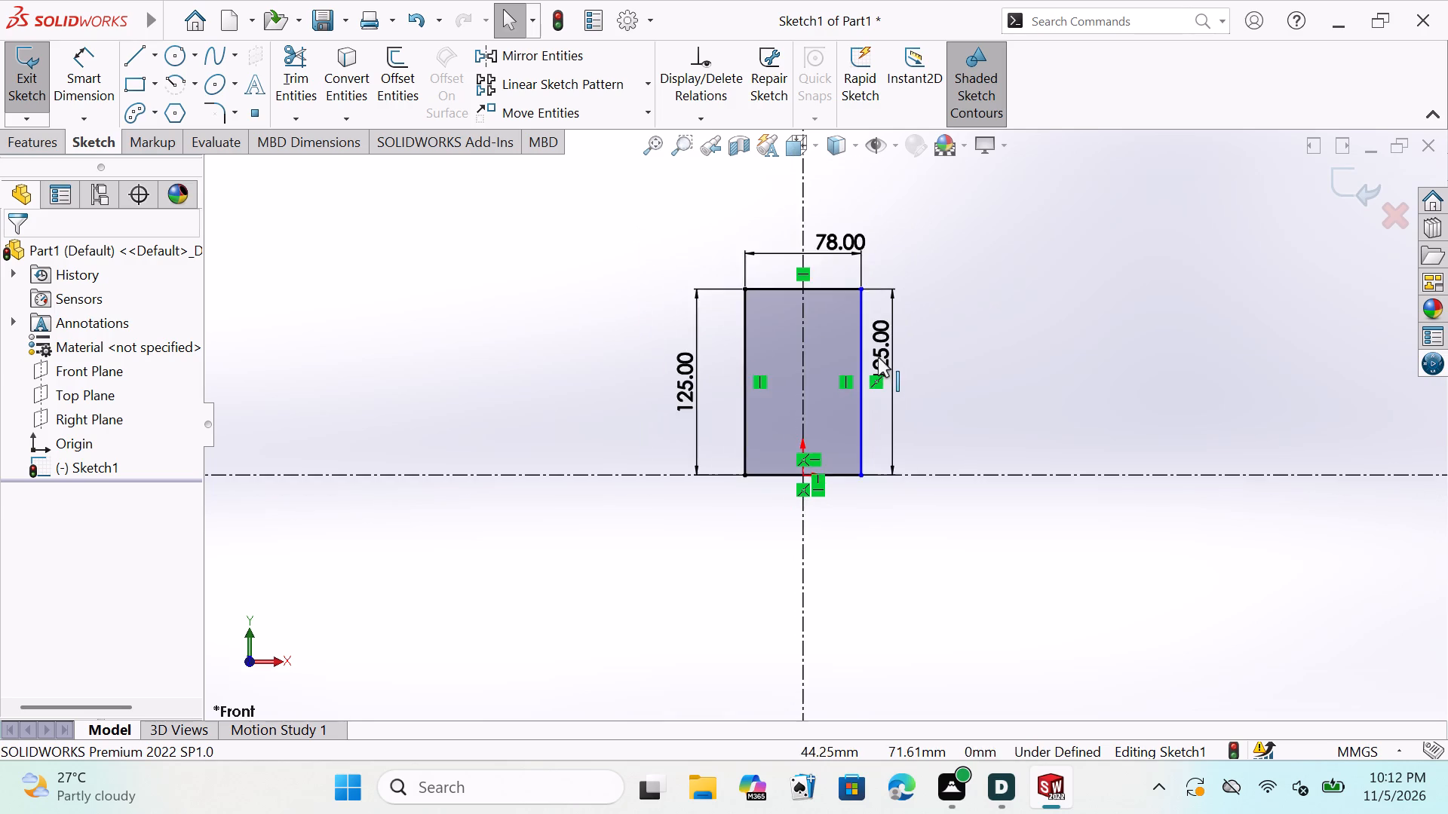
scroll(882, 358, "down", 4)
scroll(852, 494, "down", 2)
scroll(825, 529, "up", 1)
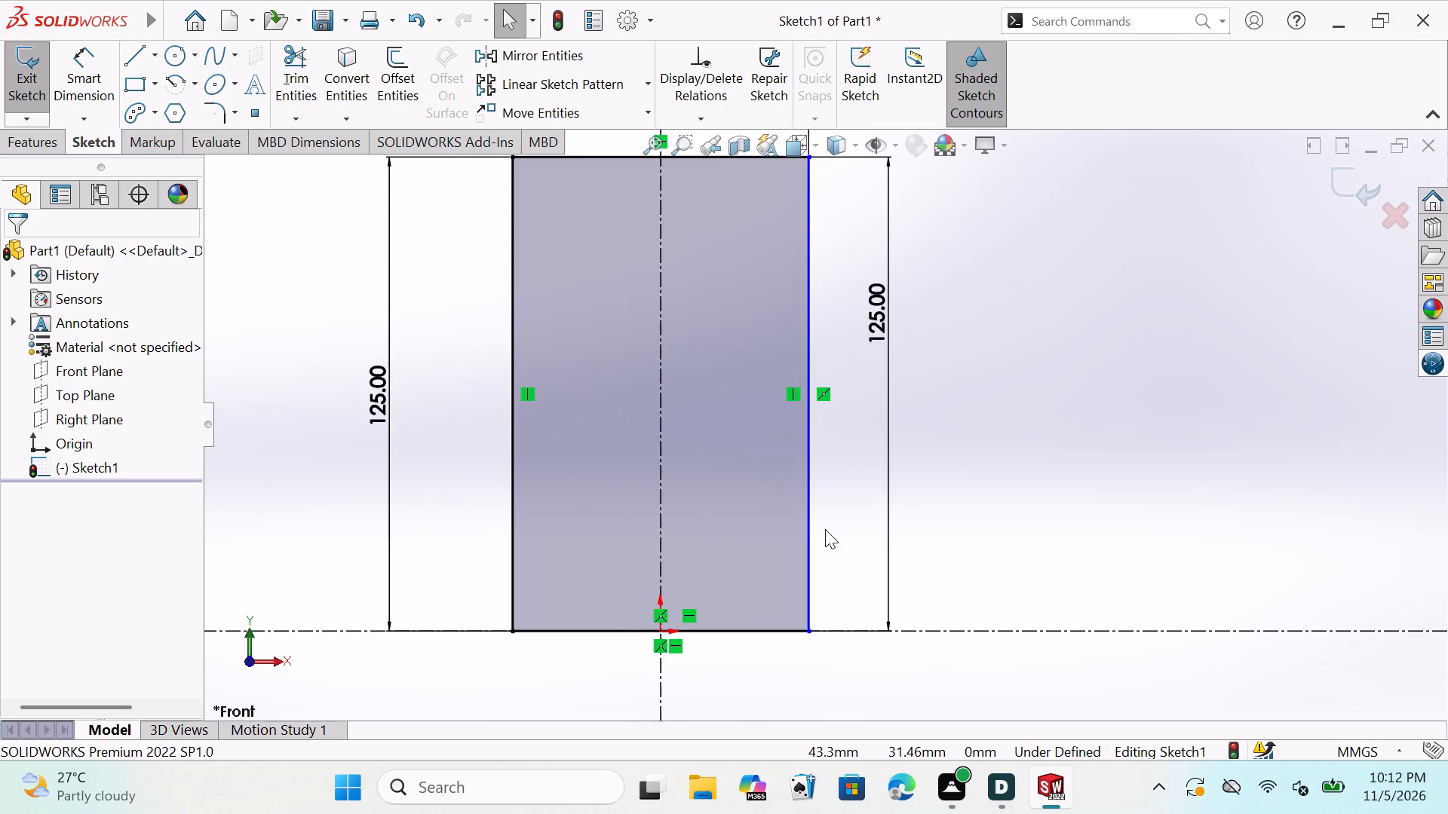
key("Escape")
key("Escape")
key("Escape")
key("Escape")
key("Escape")
key("Escape")
key("Escape")
key("Escape")
key("Escape")
key("Escape")
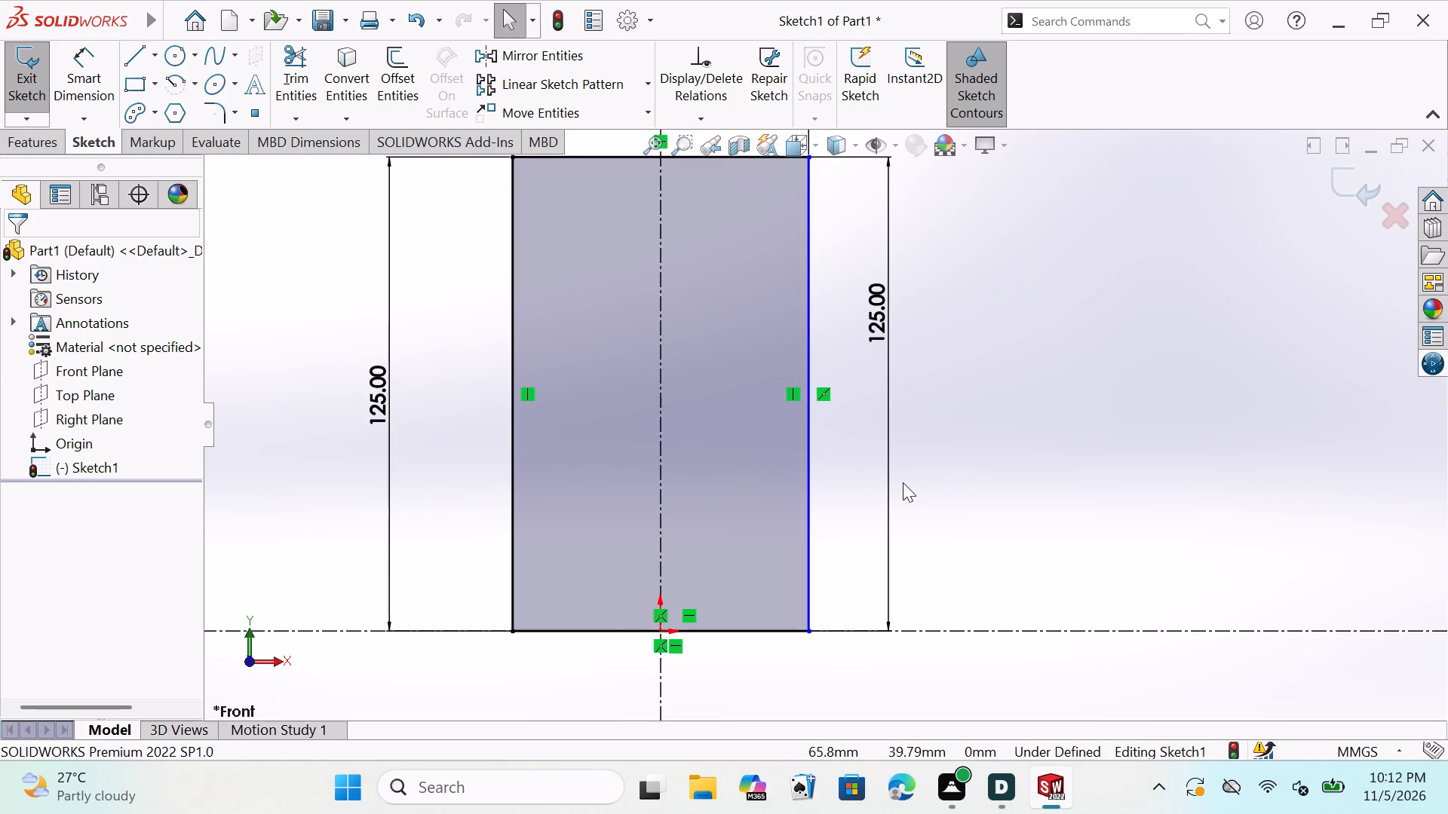
scroll(855, 502, "down", 1)
scroll(855, 502, "up", 3)
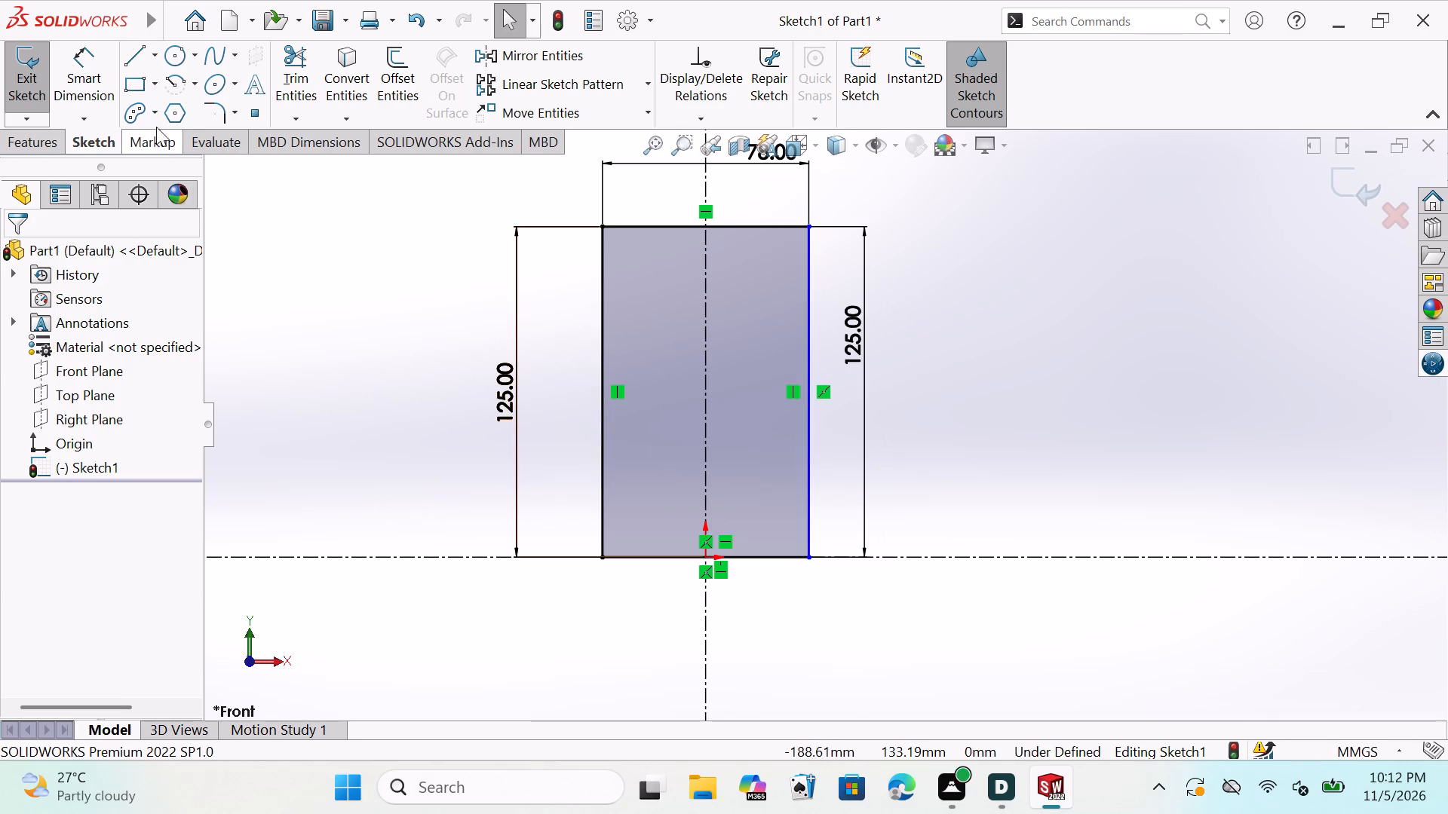
Dimension the rectangle's bottom edge at 78 mm, placing the dimension just below that edge.
left_click(77, 58)
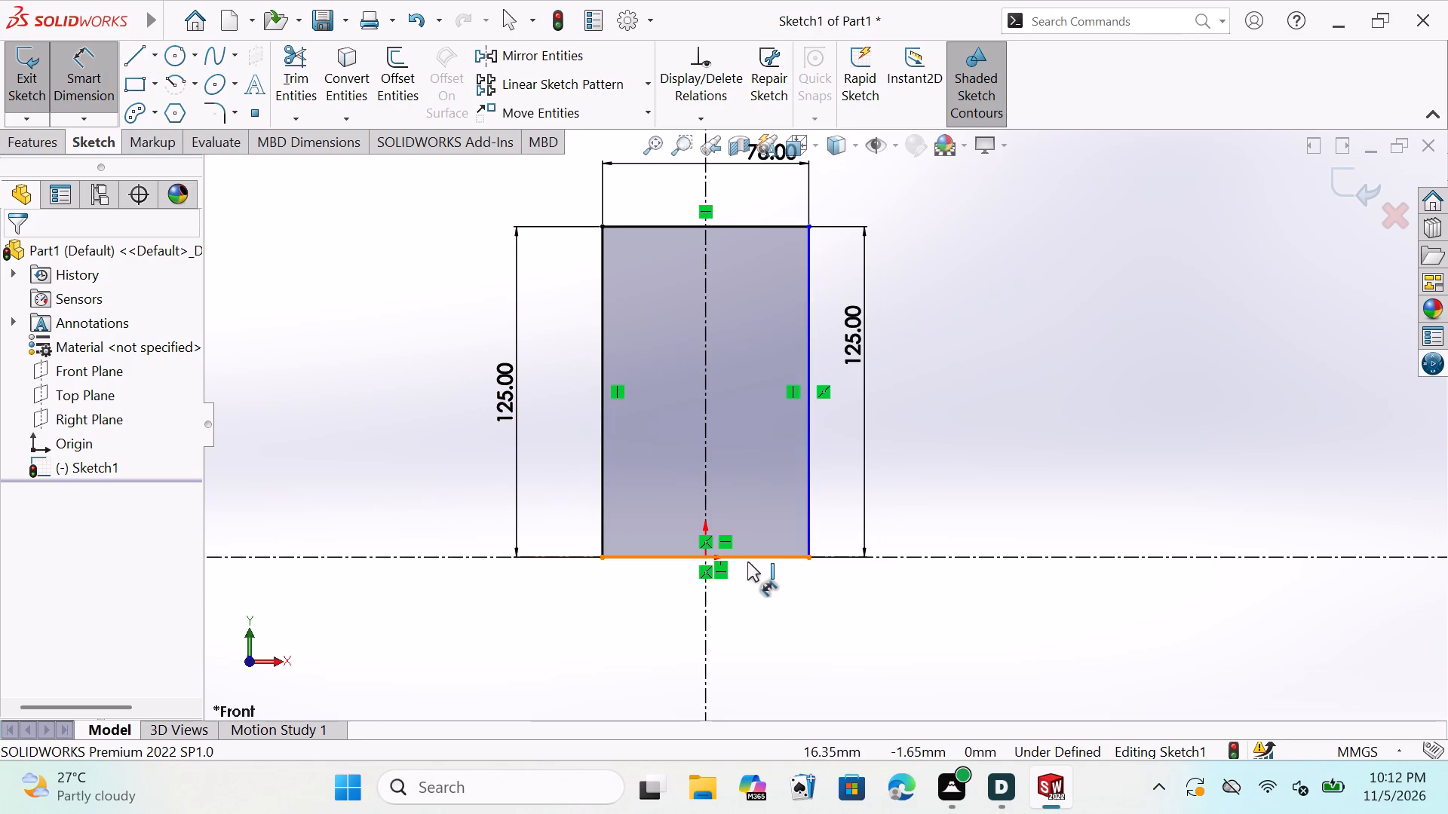
left_click(750, 556)
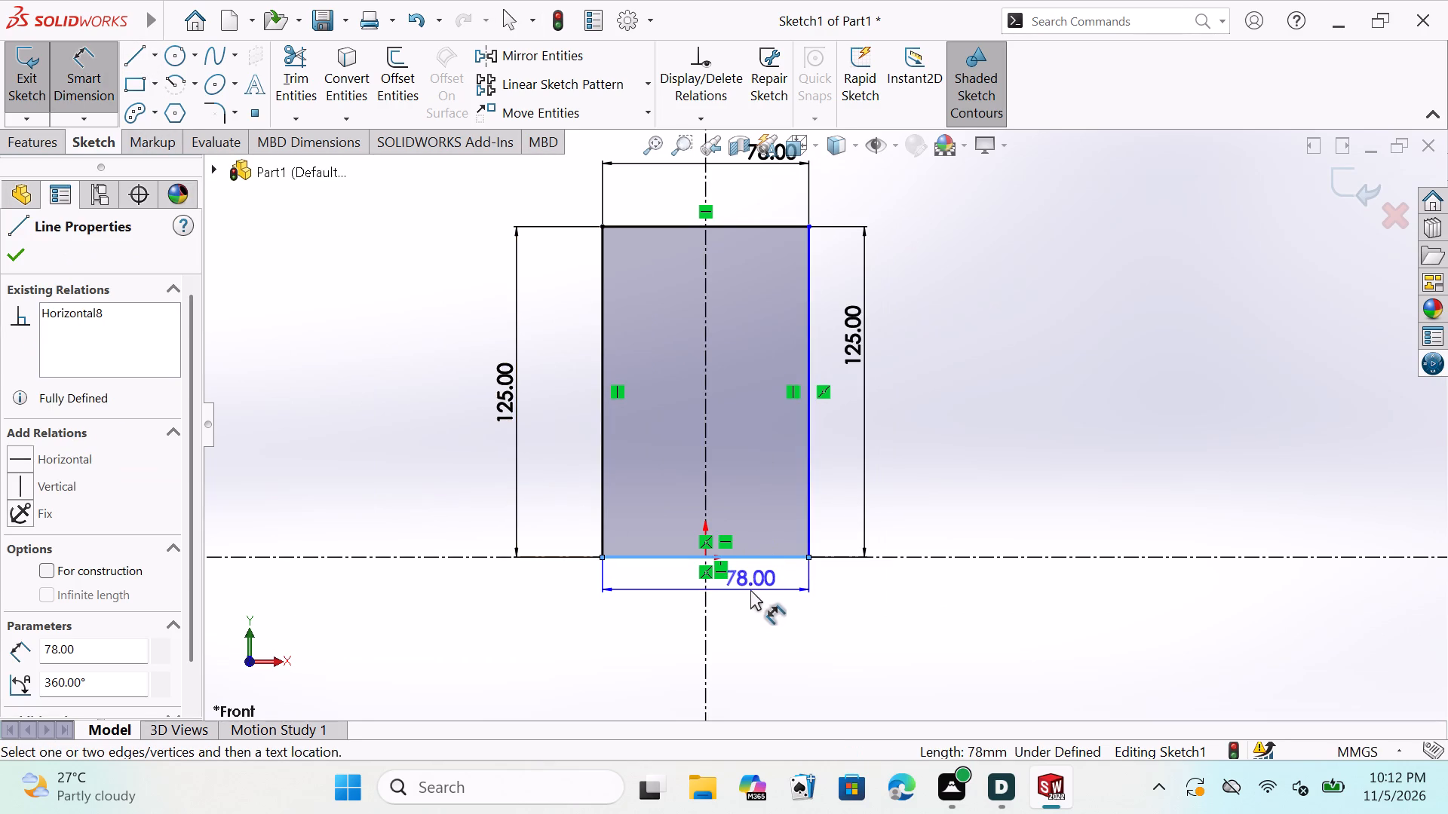
left_click(756, 598)
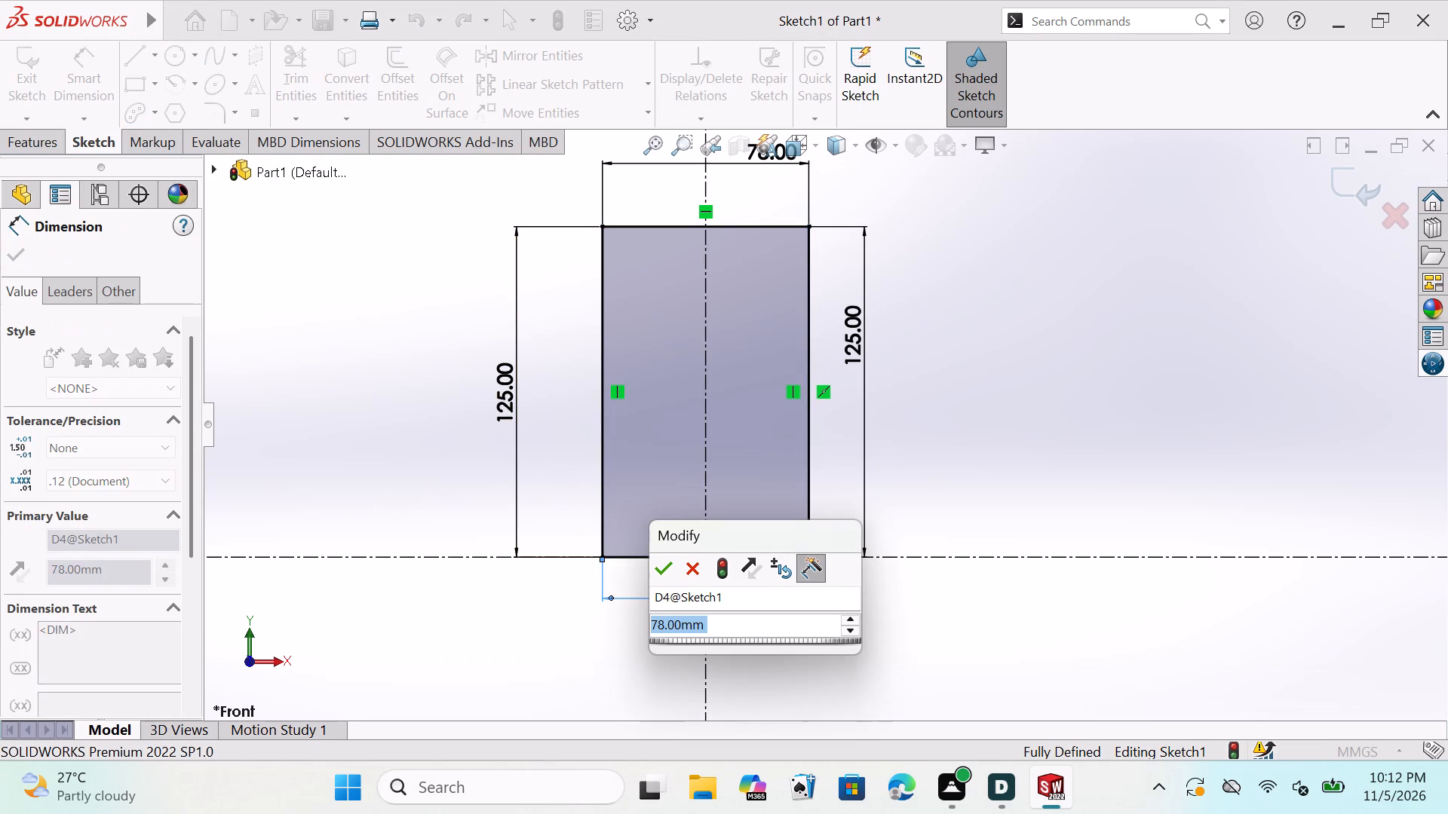
left_click(665, 564)
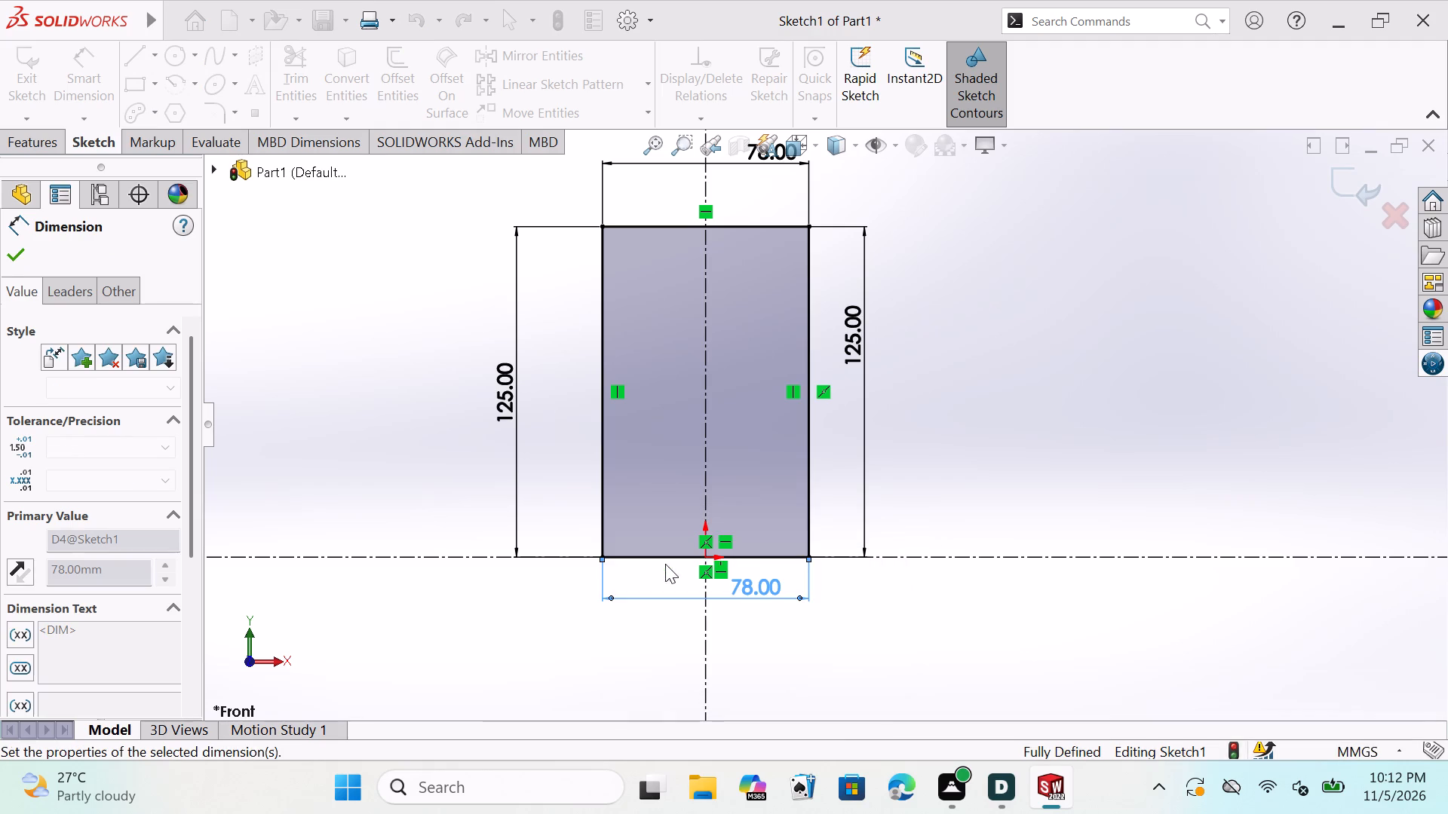
key("Escape")
key("Escape")
key("Escape")
key("Escape")
key("Escape")
key("Escape")
key("Escape")
key("Escape")
key("Escape")
key("Escape")
key("Escape")
key("Escape")
key("Escape")
key("Escape")
key("Escape")
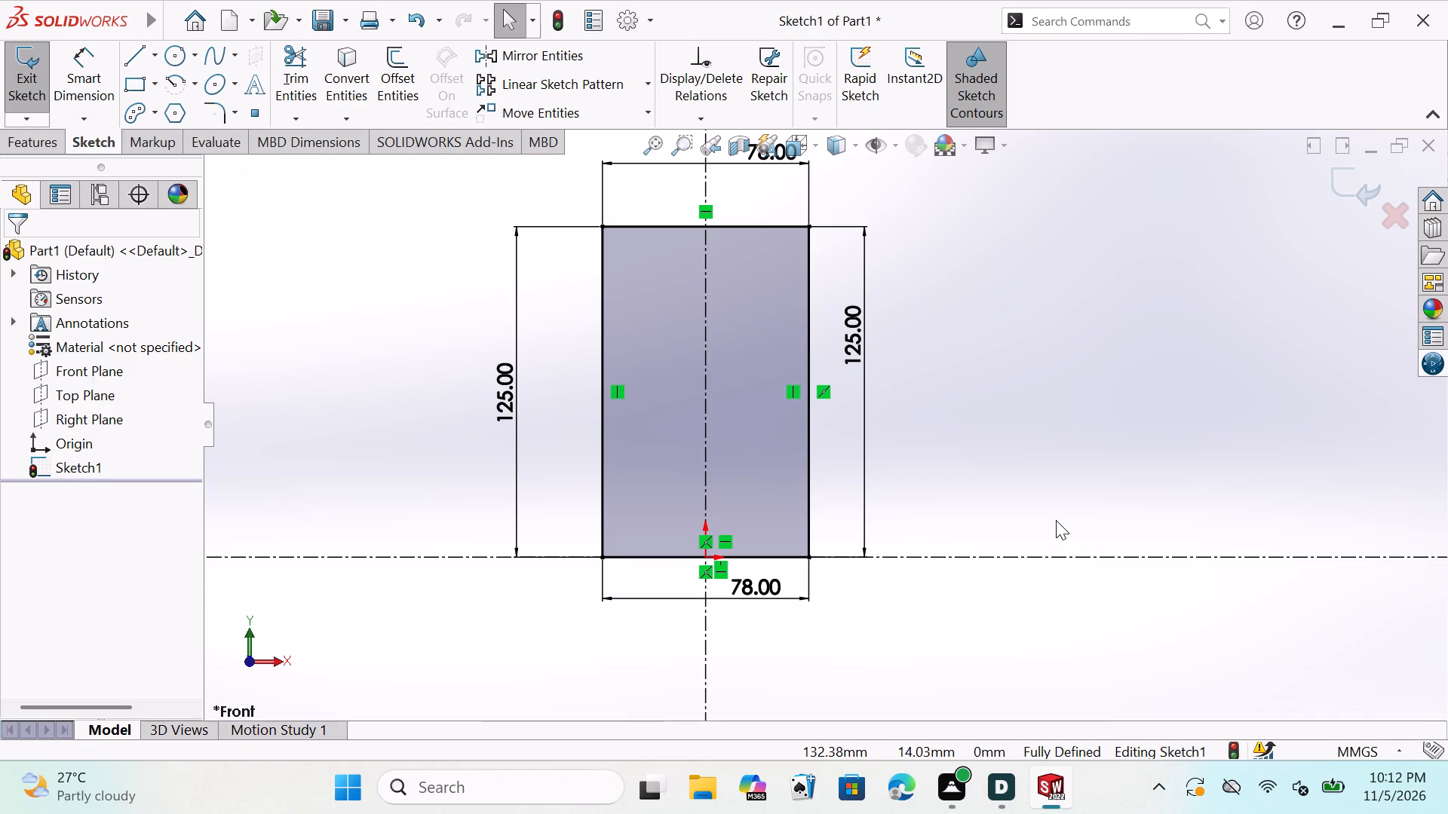
key("Escape")
key("Escape")
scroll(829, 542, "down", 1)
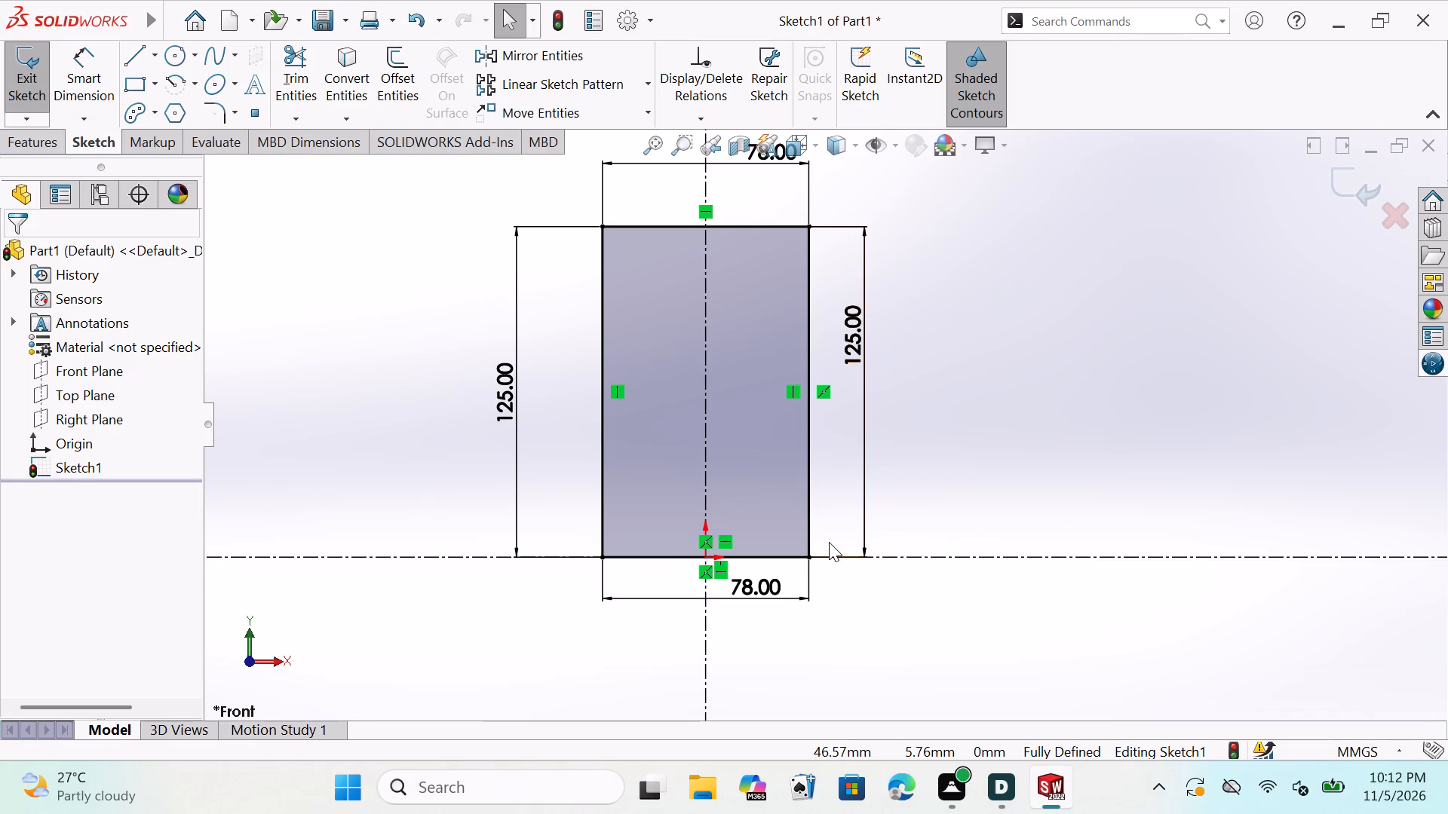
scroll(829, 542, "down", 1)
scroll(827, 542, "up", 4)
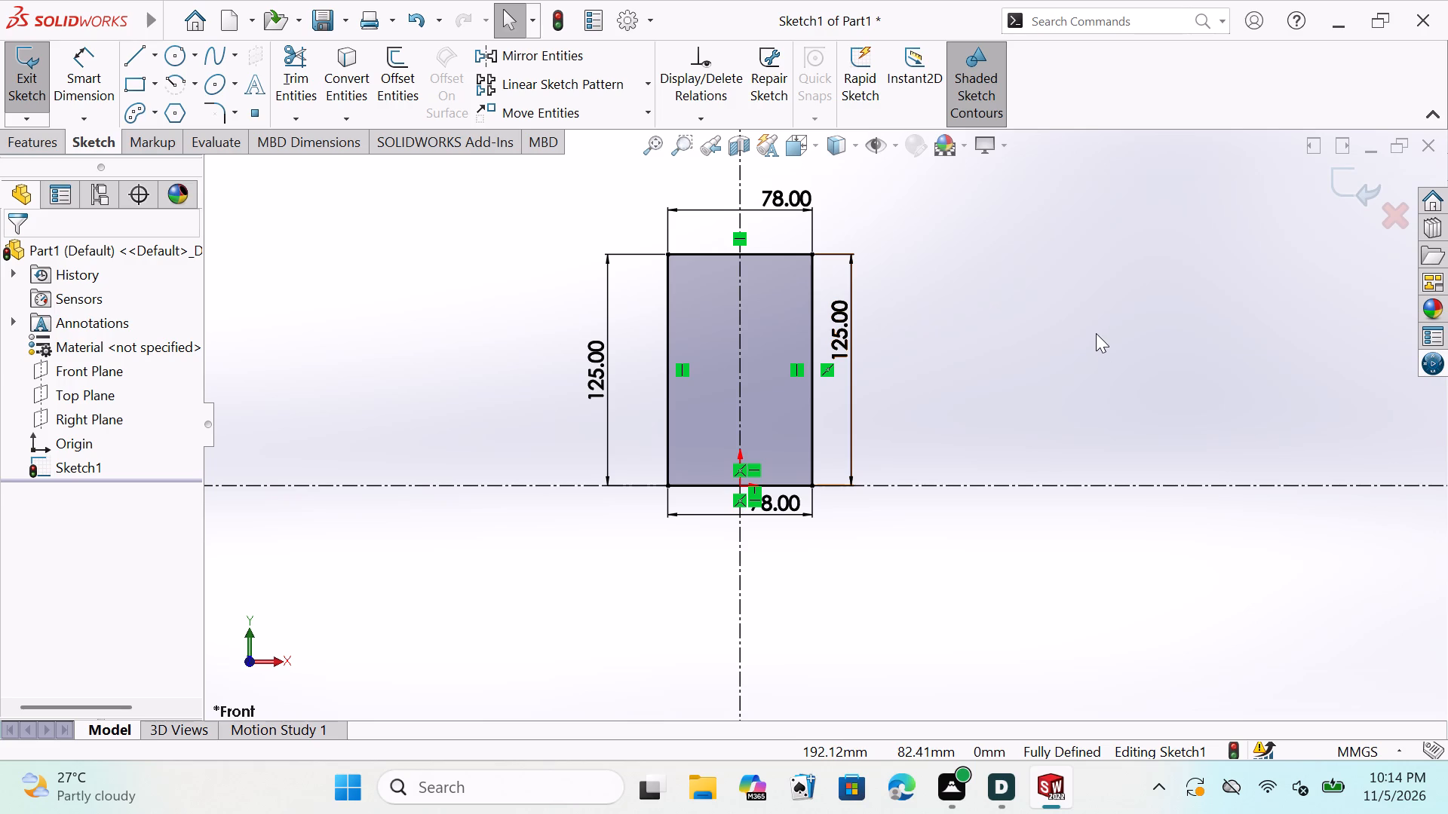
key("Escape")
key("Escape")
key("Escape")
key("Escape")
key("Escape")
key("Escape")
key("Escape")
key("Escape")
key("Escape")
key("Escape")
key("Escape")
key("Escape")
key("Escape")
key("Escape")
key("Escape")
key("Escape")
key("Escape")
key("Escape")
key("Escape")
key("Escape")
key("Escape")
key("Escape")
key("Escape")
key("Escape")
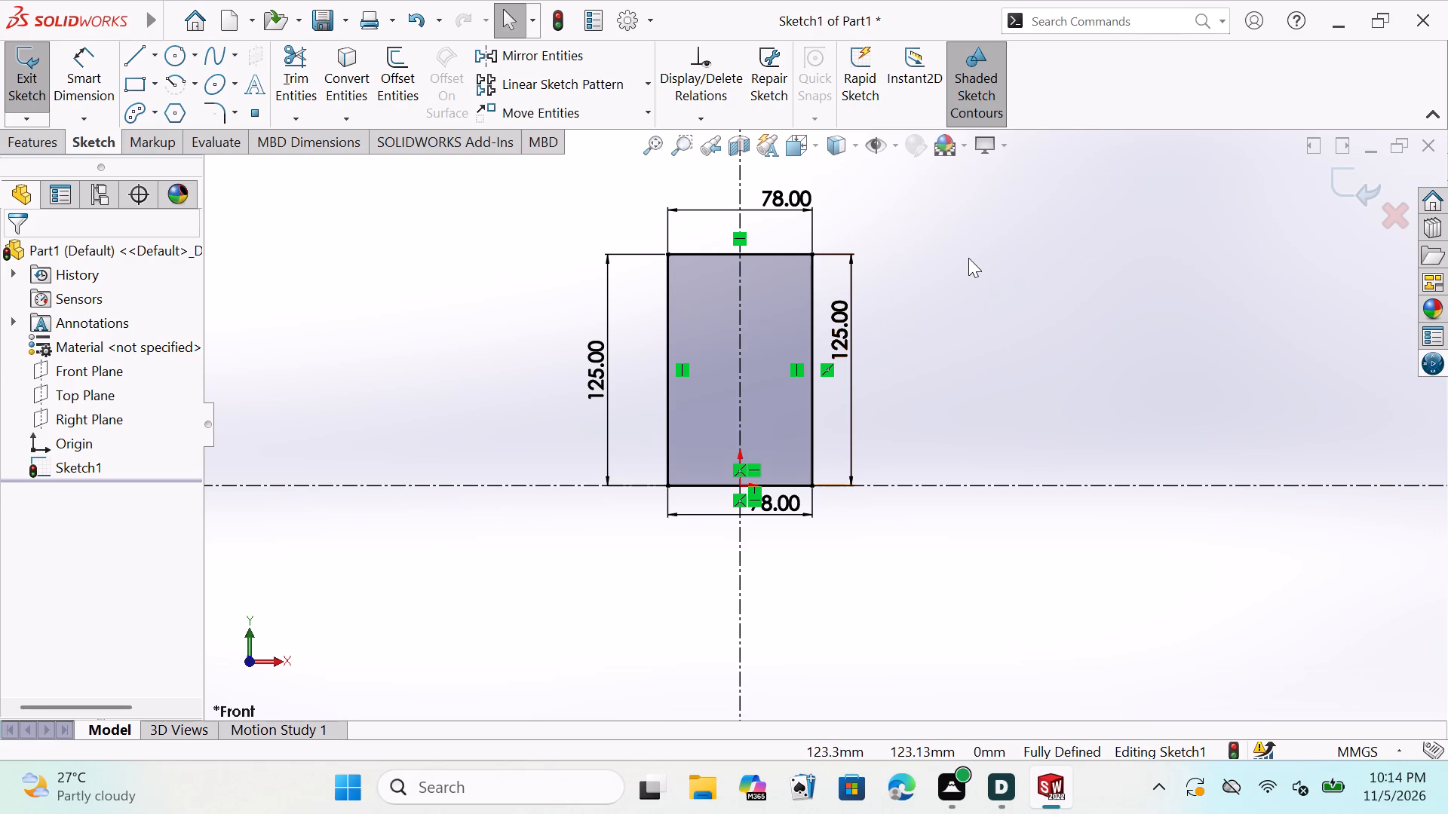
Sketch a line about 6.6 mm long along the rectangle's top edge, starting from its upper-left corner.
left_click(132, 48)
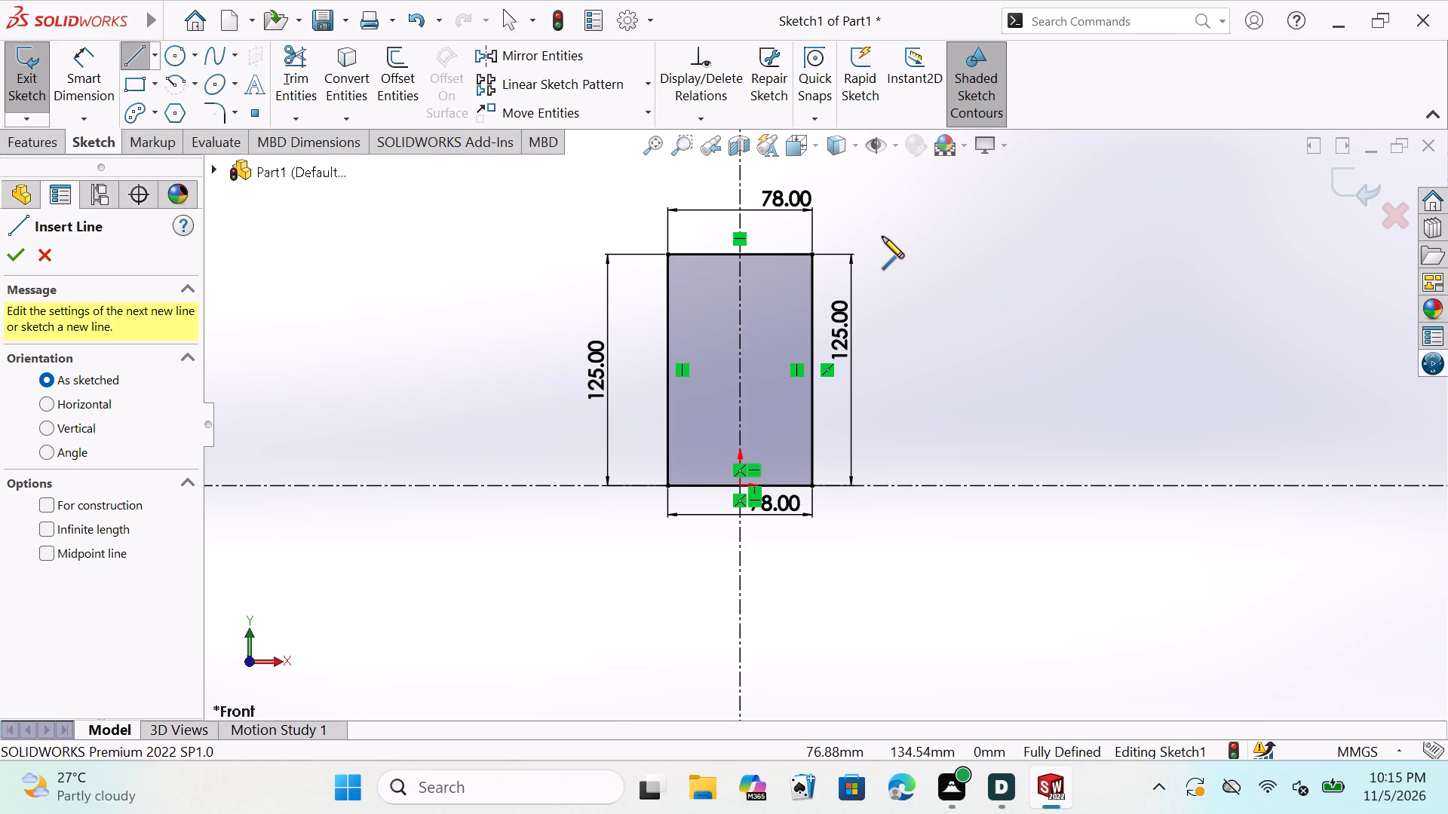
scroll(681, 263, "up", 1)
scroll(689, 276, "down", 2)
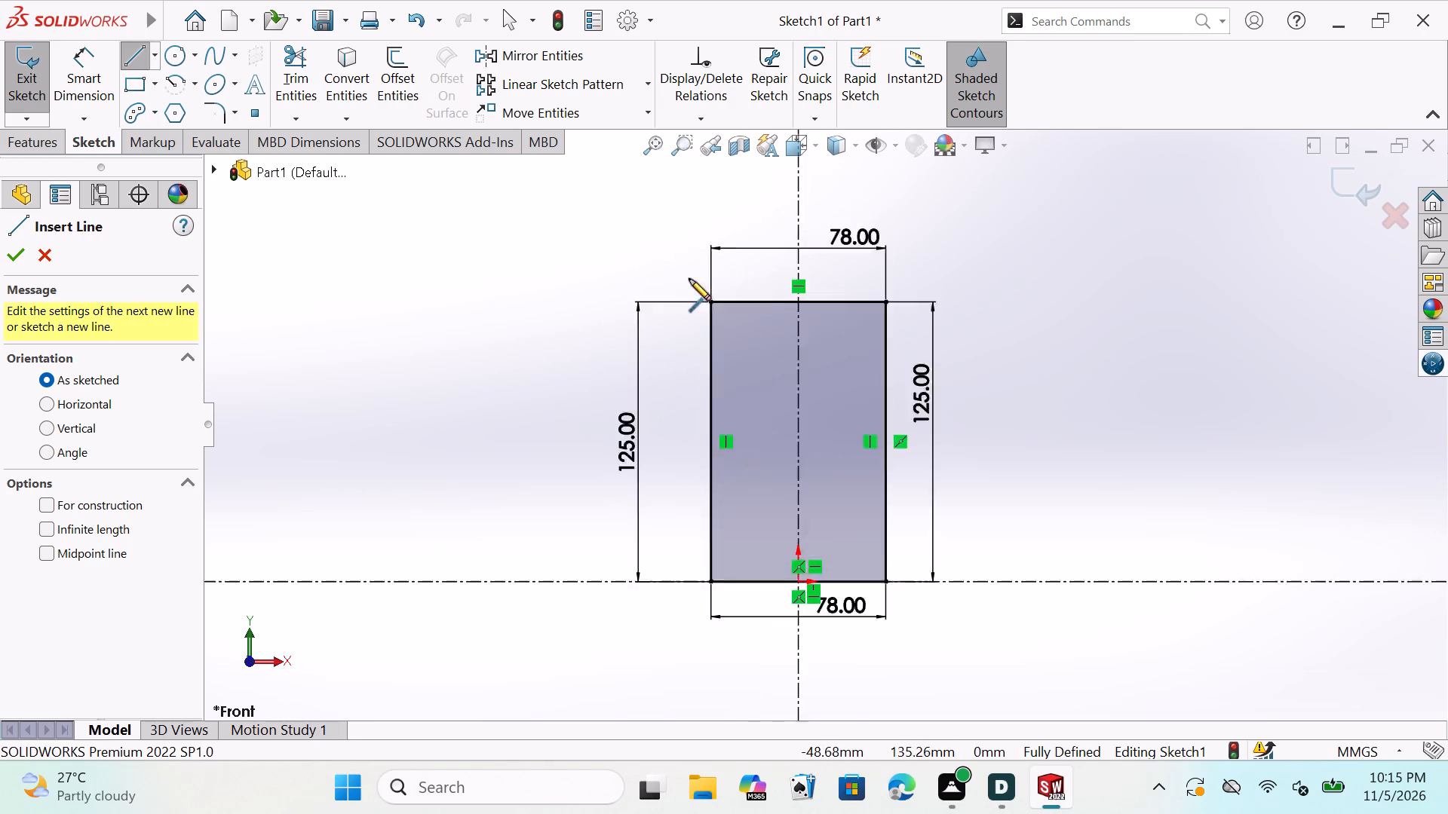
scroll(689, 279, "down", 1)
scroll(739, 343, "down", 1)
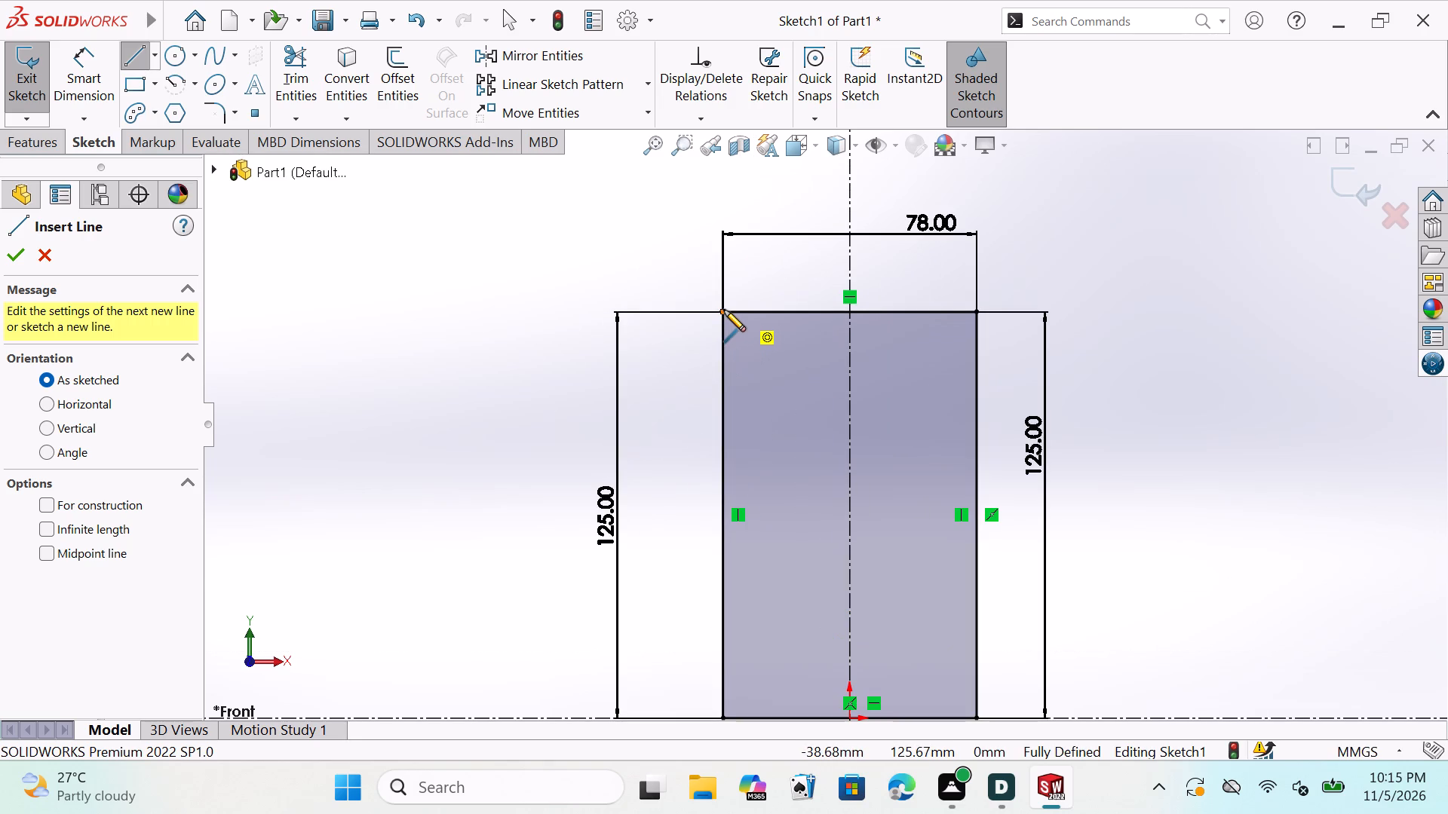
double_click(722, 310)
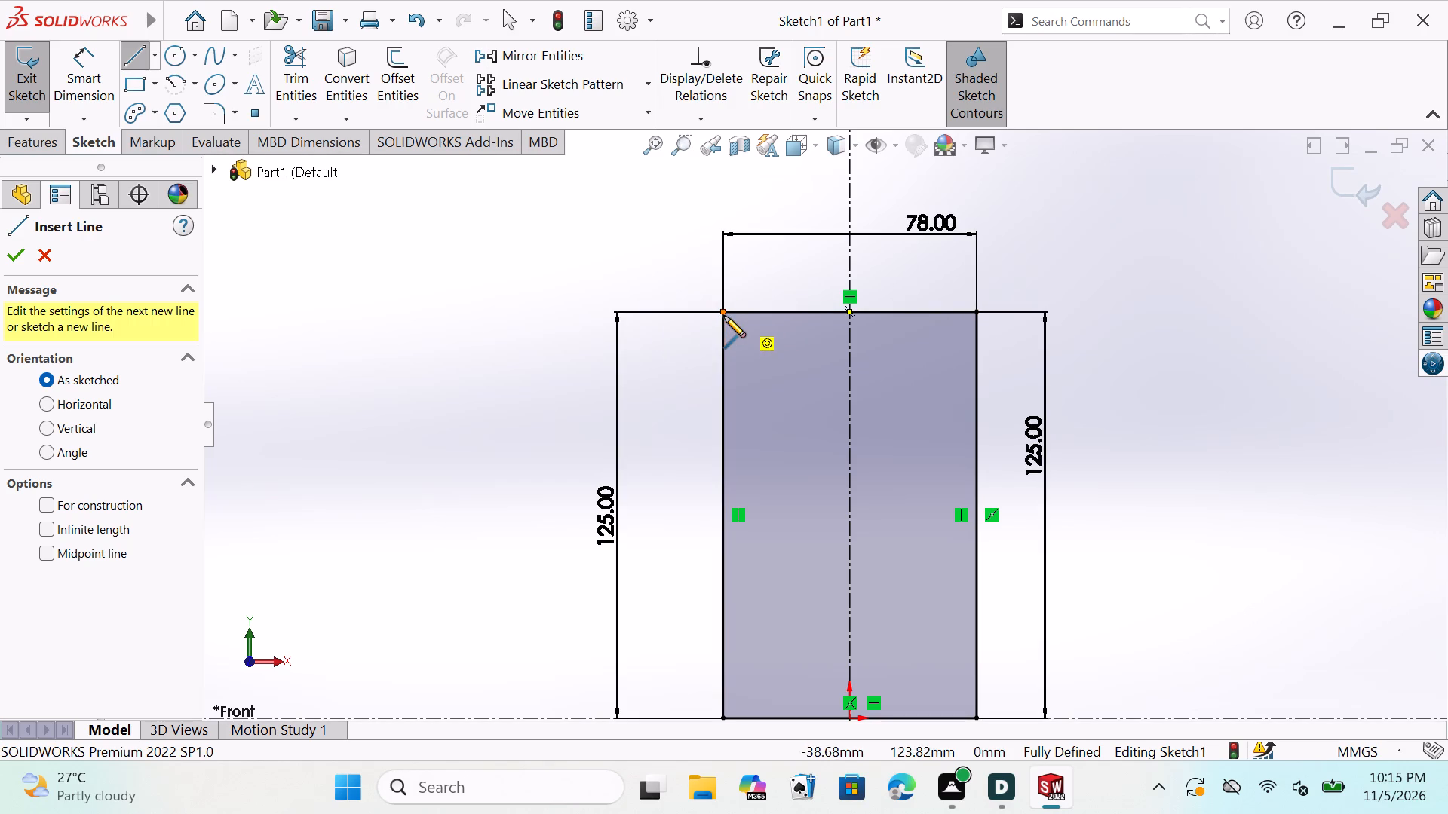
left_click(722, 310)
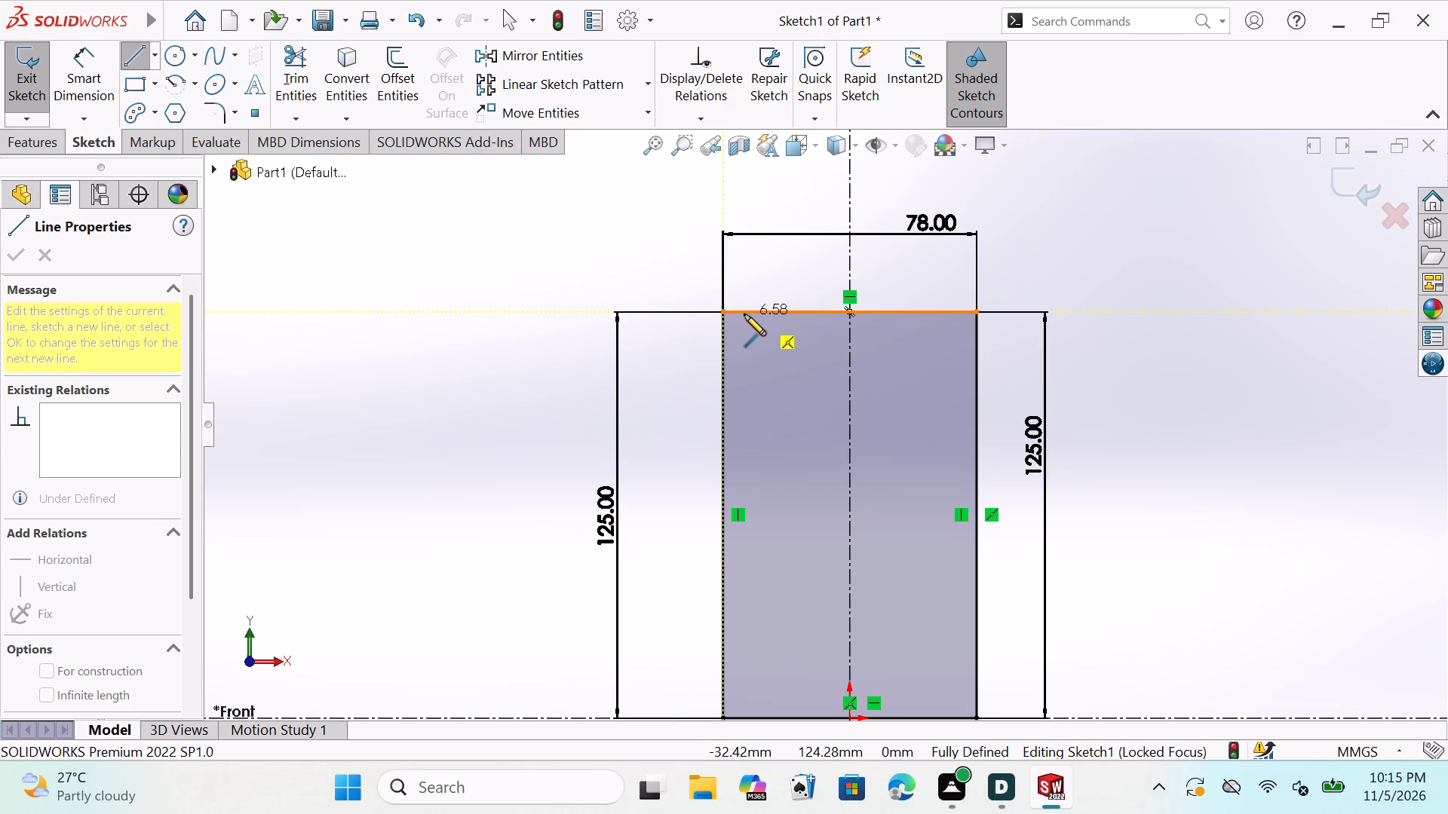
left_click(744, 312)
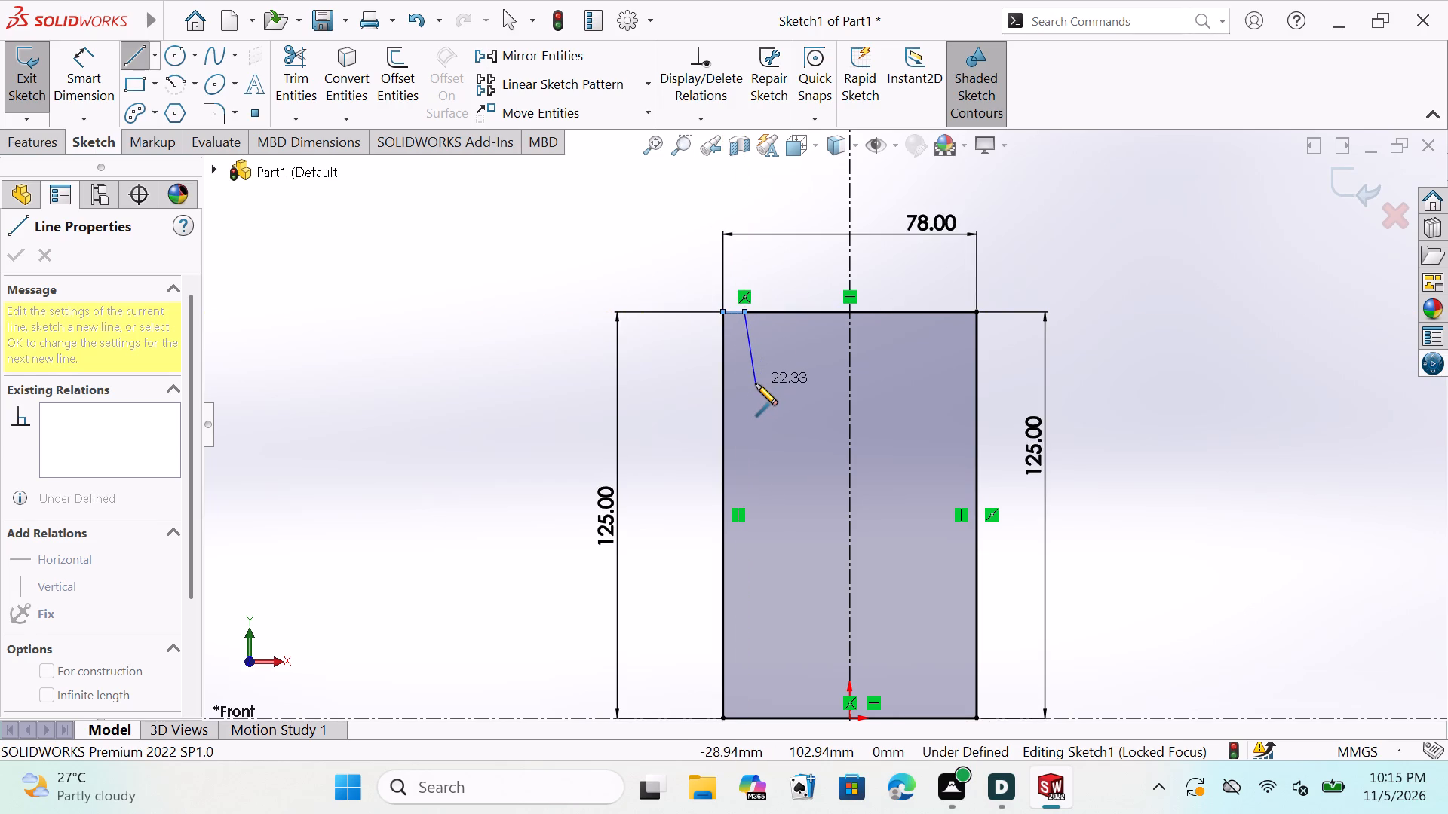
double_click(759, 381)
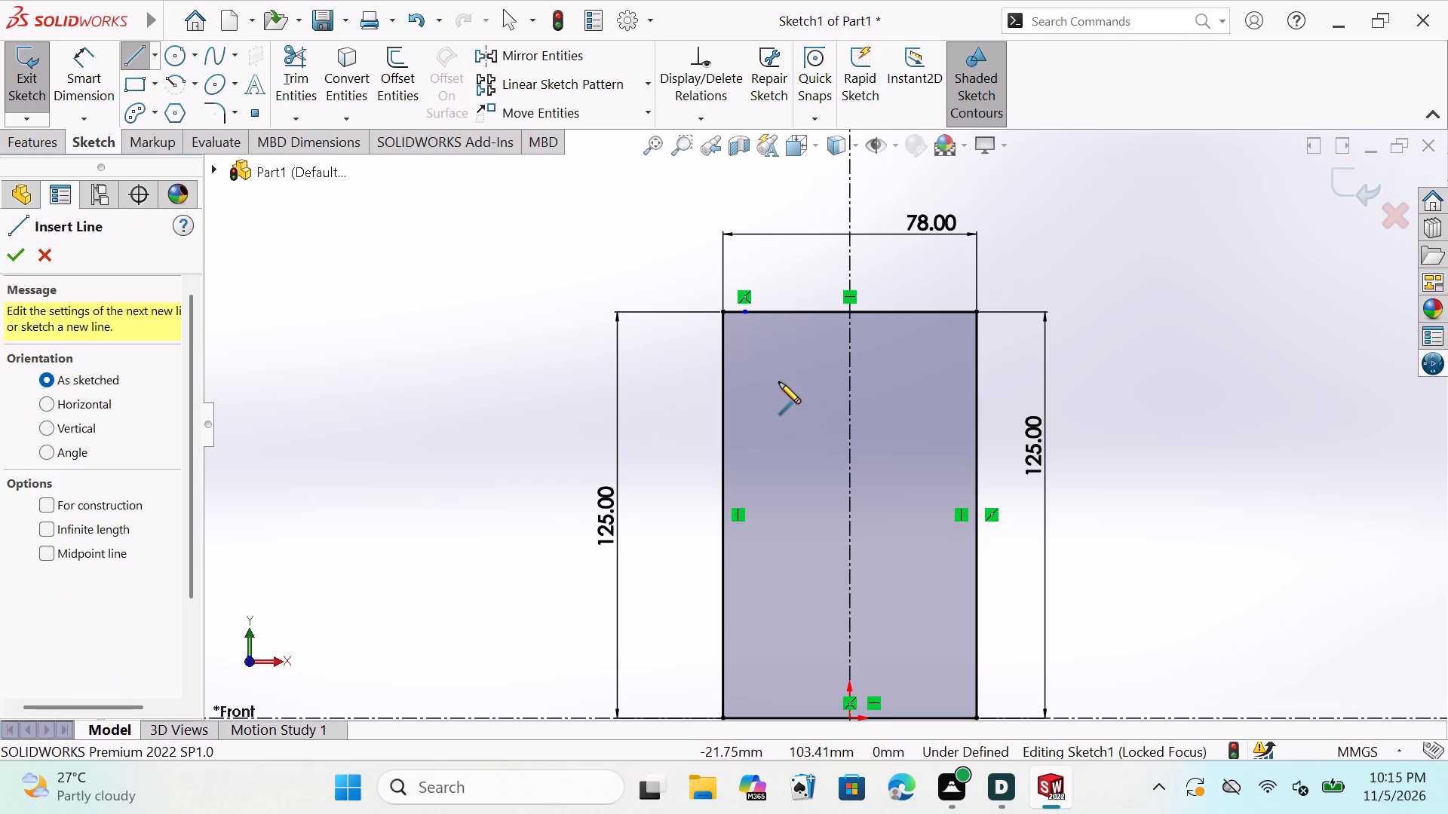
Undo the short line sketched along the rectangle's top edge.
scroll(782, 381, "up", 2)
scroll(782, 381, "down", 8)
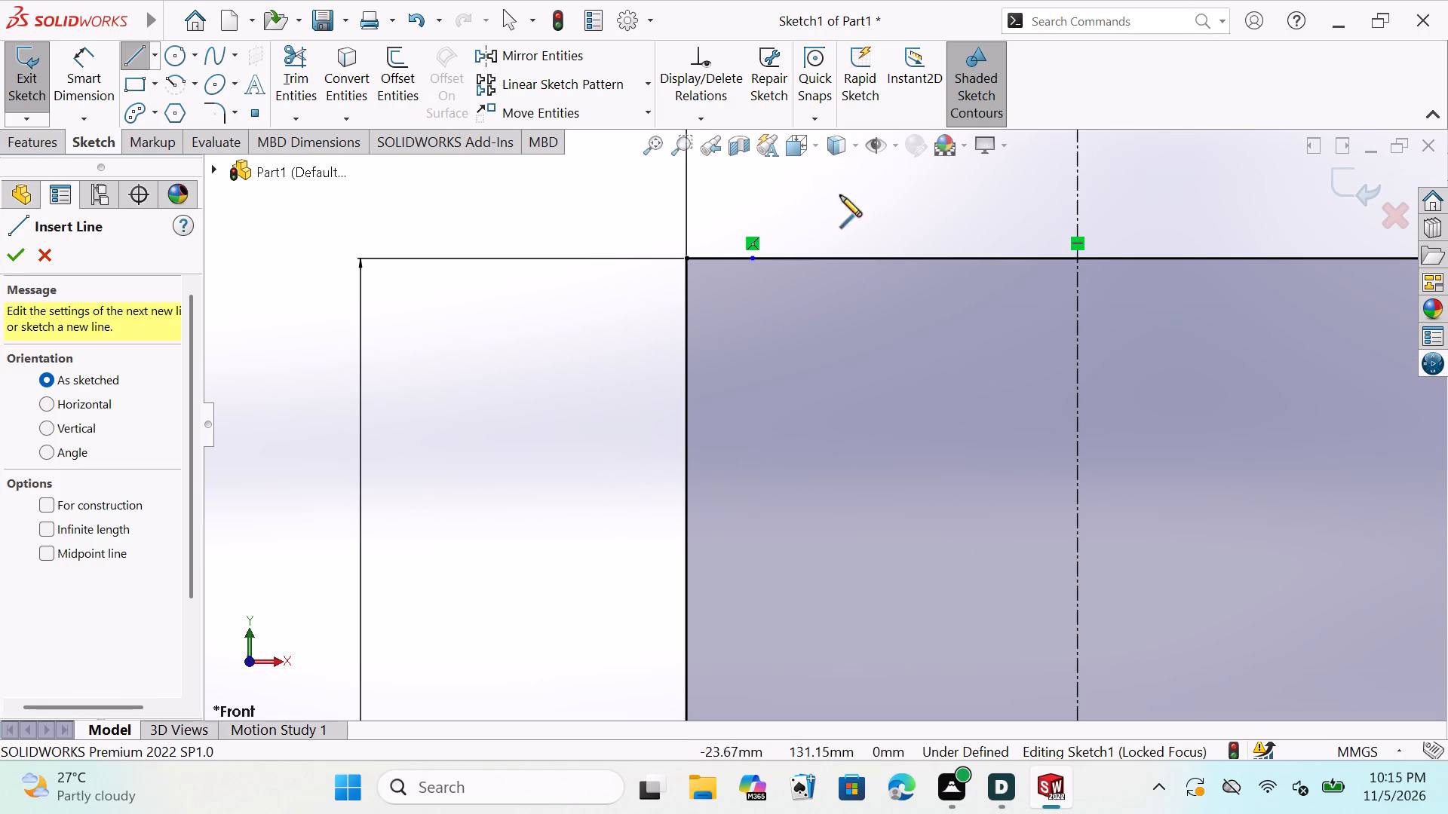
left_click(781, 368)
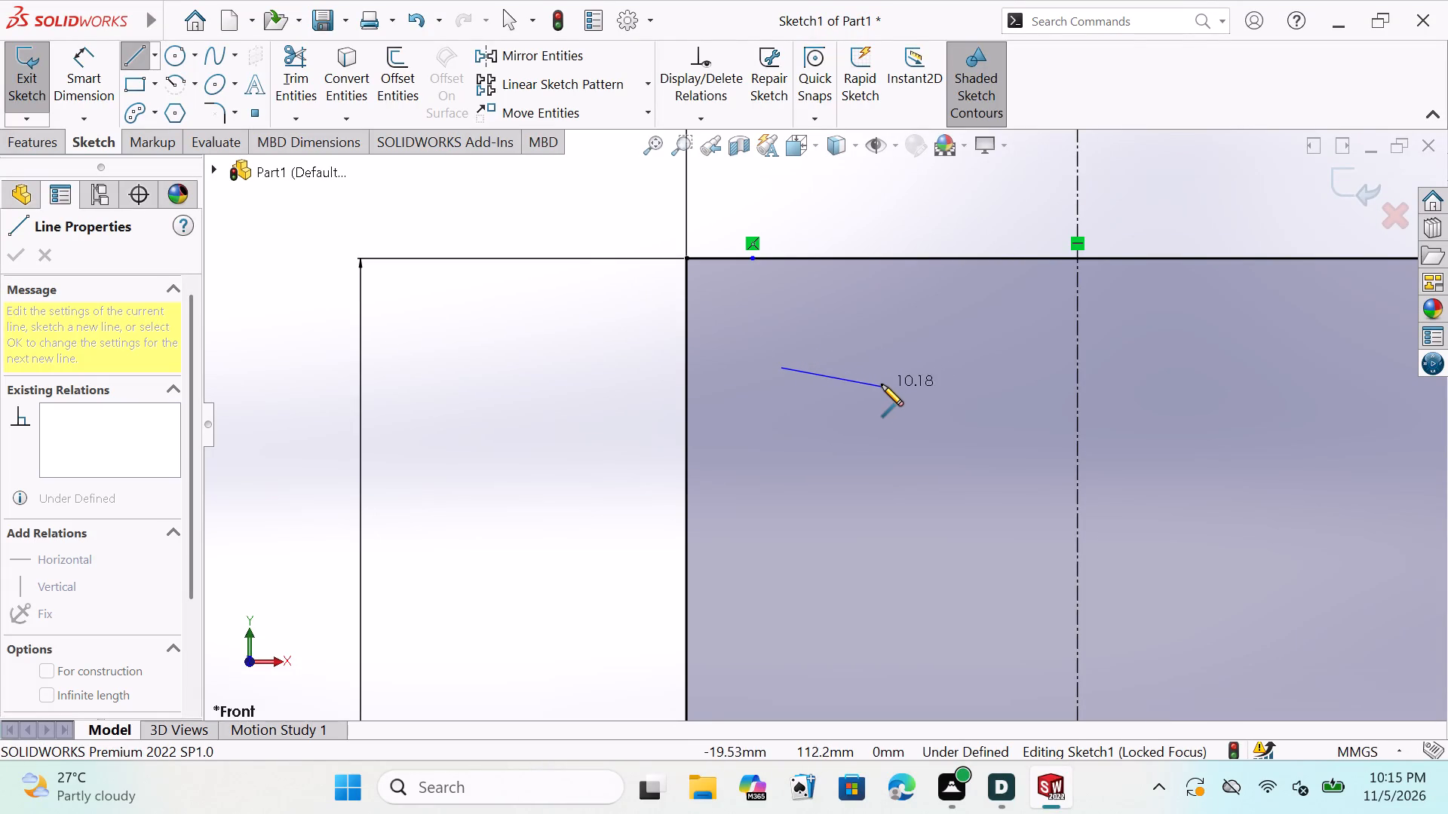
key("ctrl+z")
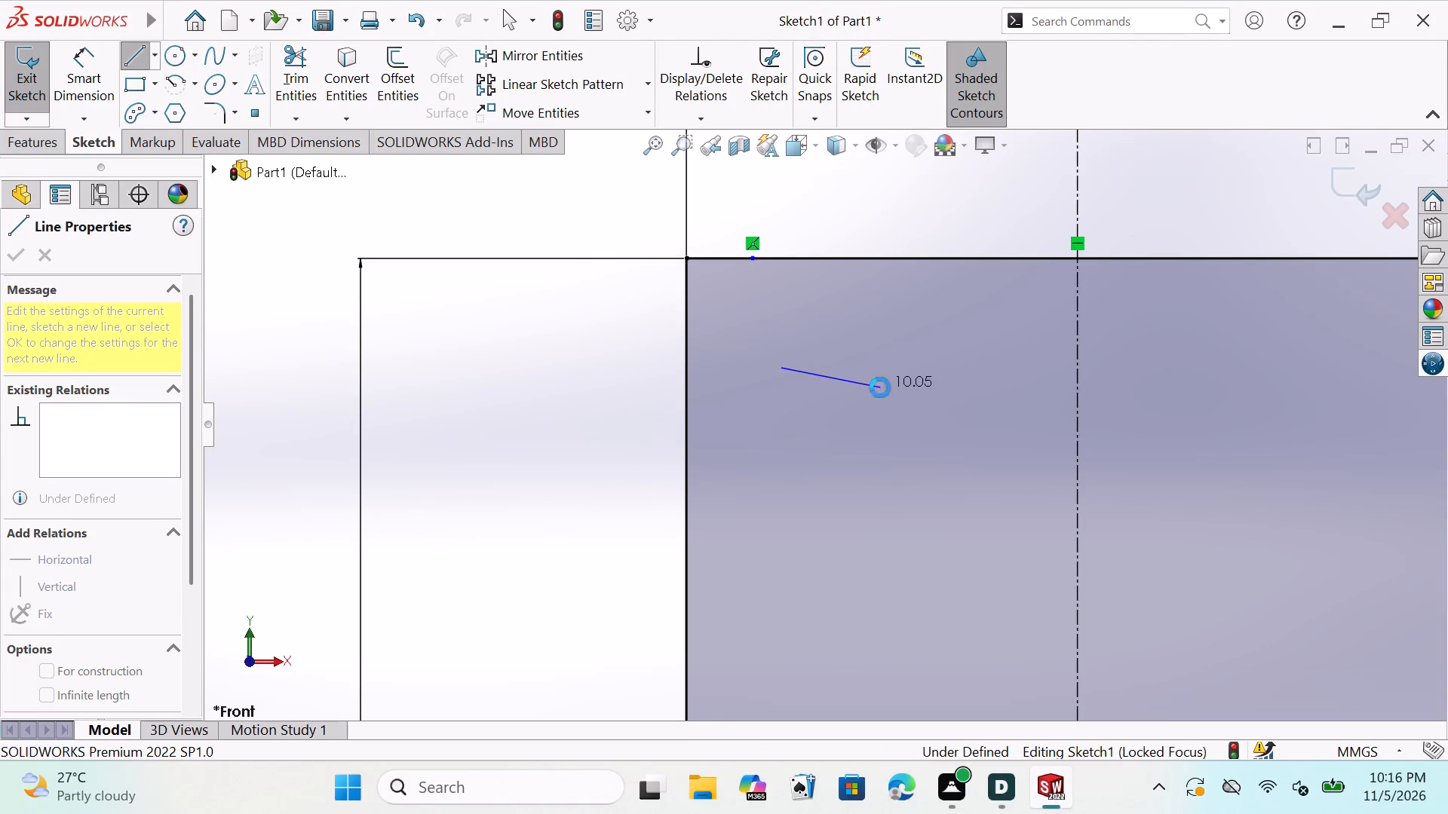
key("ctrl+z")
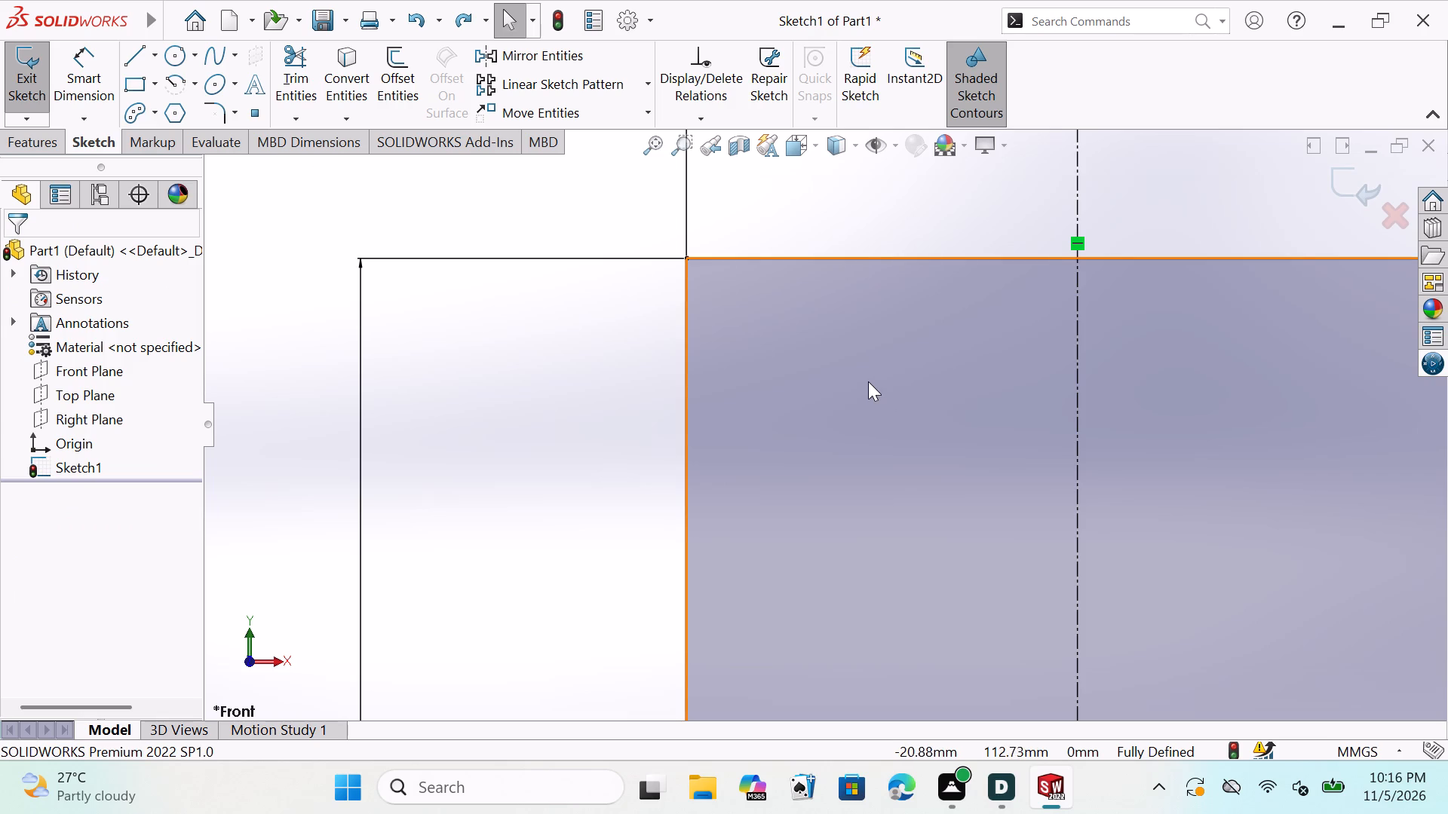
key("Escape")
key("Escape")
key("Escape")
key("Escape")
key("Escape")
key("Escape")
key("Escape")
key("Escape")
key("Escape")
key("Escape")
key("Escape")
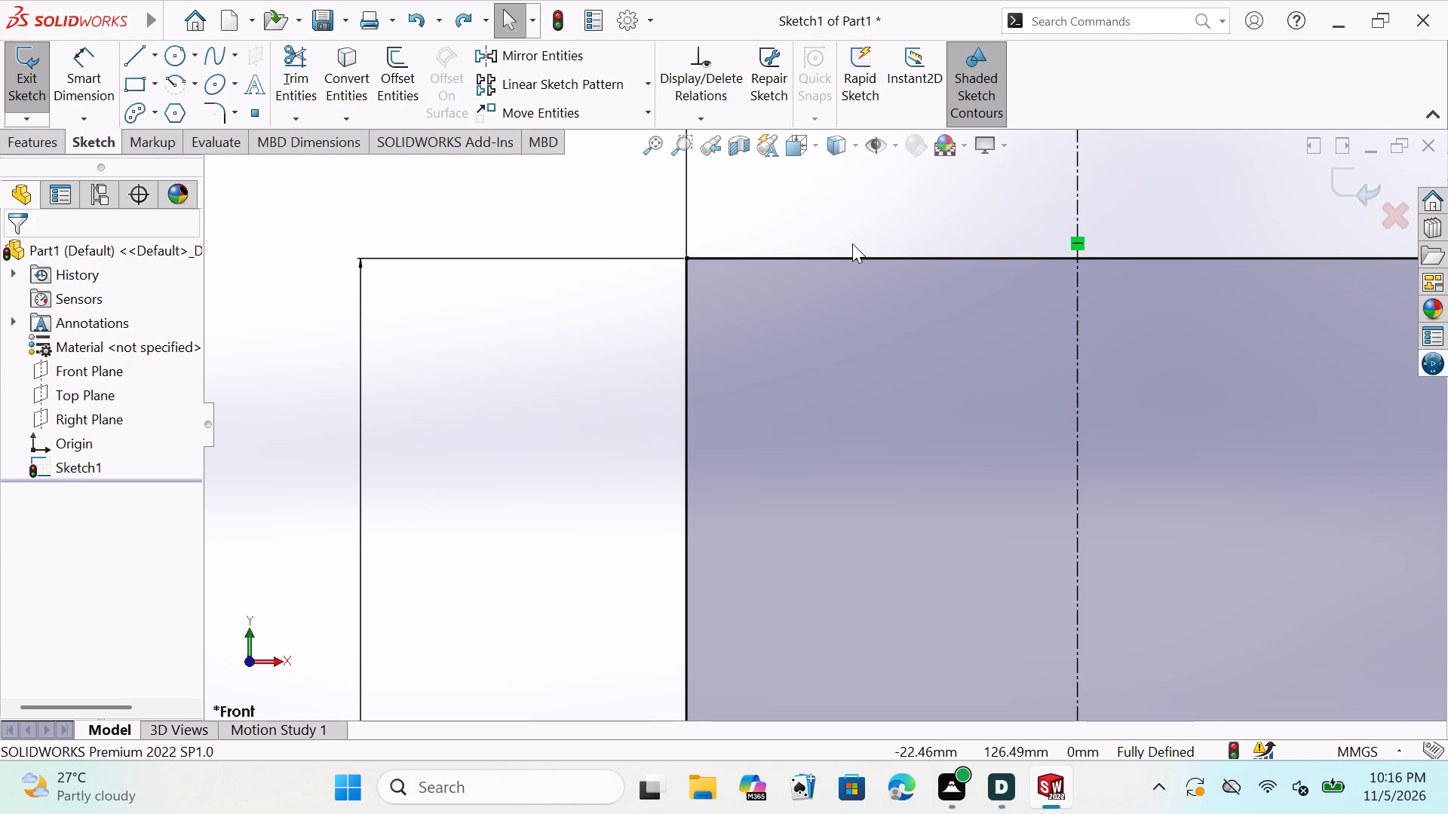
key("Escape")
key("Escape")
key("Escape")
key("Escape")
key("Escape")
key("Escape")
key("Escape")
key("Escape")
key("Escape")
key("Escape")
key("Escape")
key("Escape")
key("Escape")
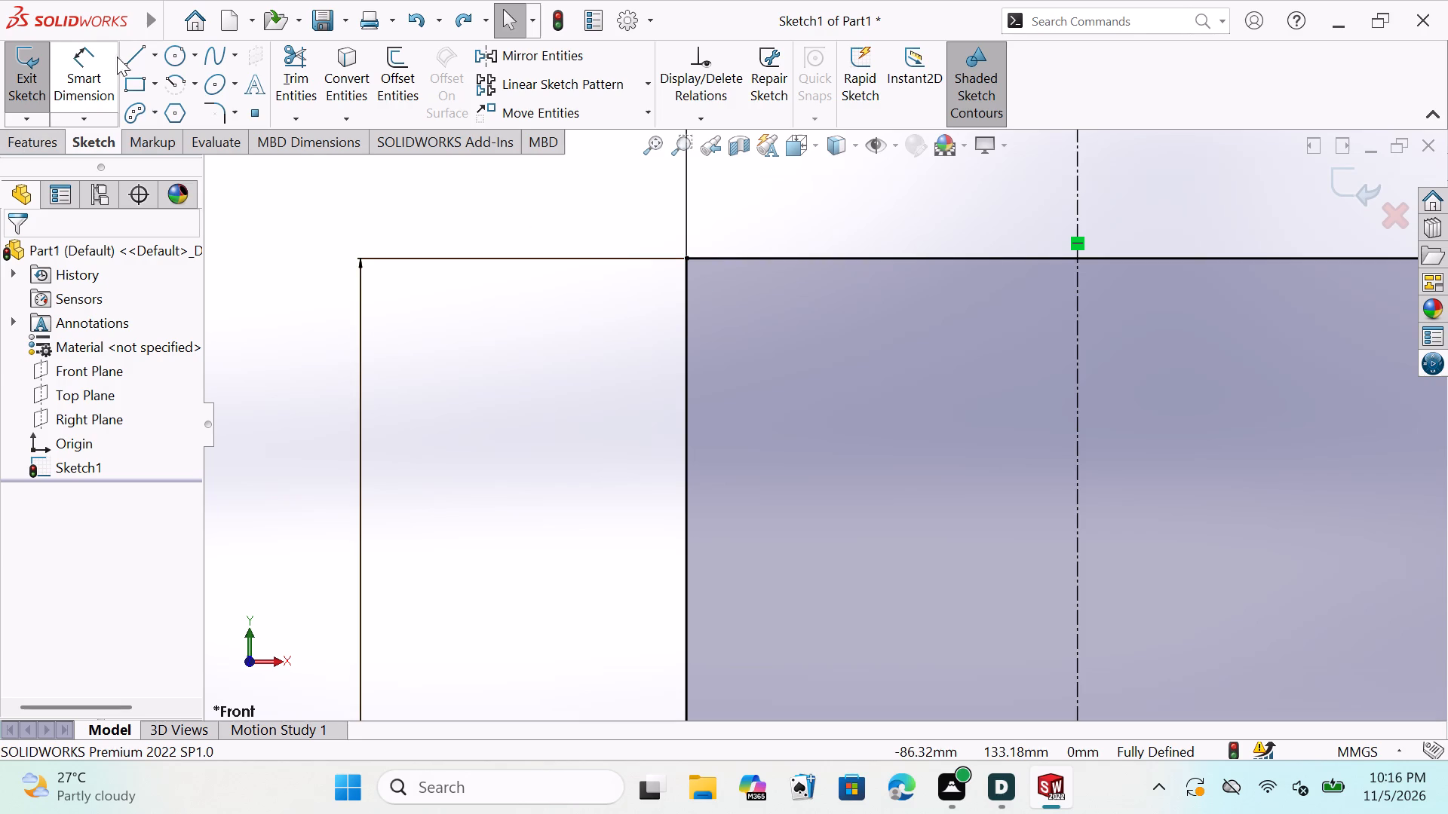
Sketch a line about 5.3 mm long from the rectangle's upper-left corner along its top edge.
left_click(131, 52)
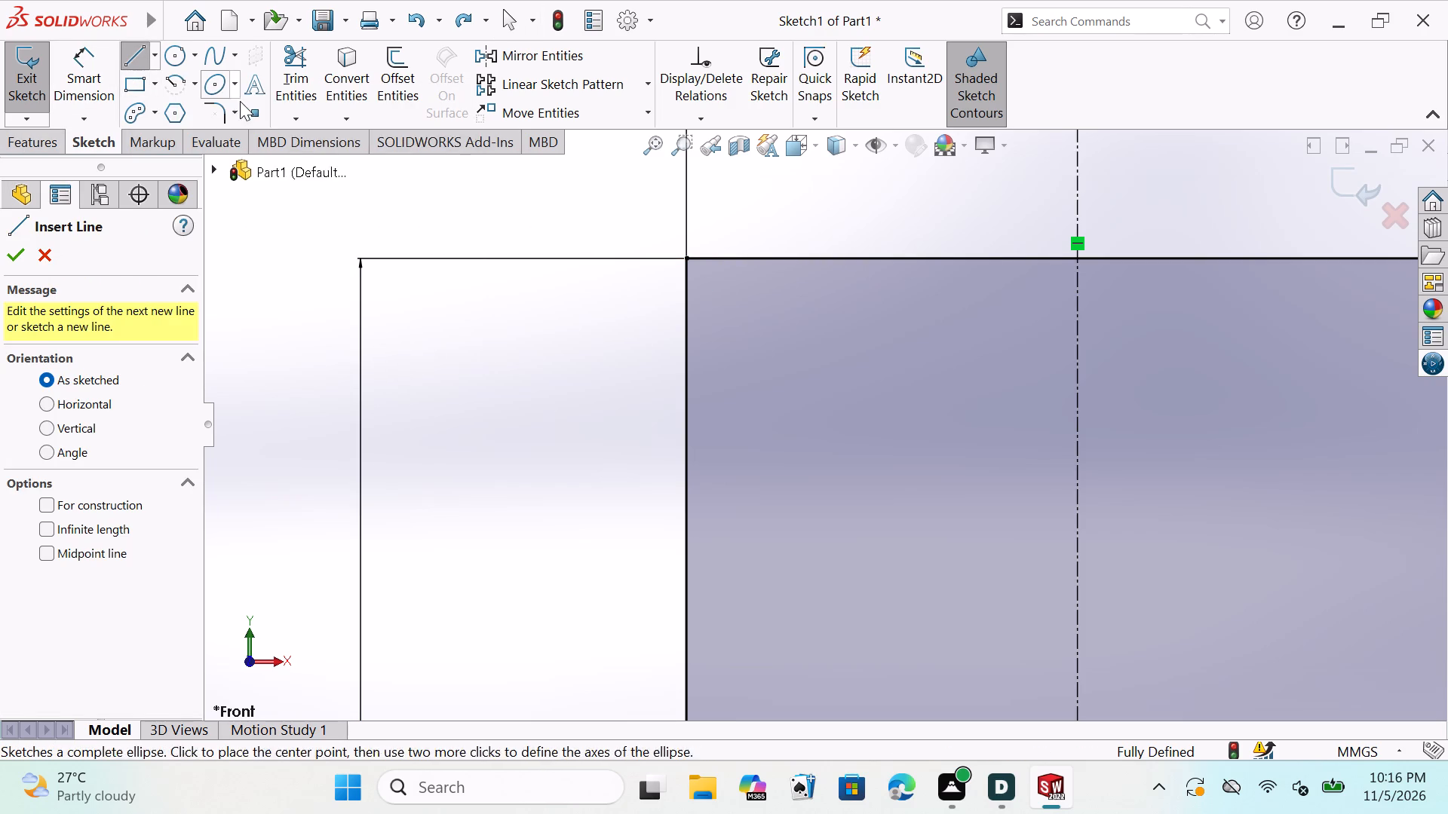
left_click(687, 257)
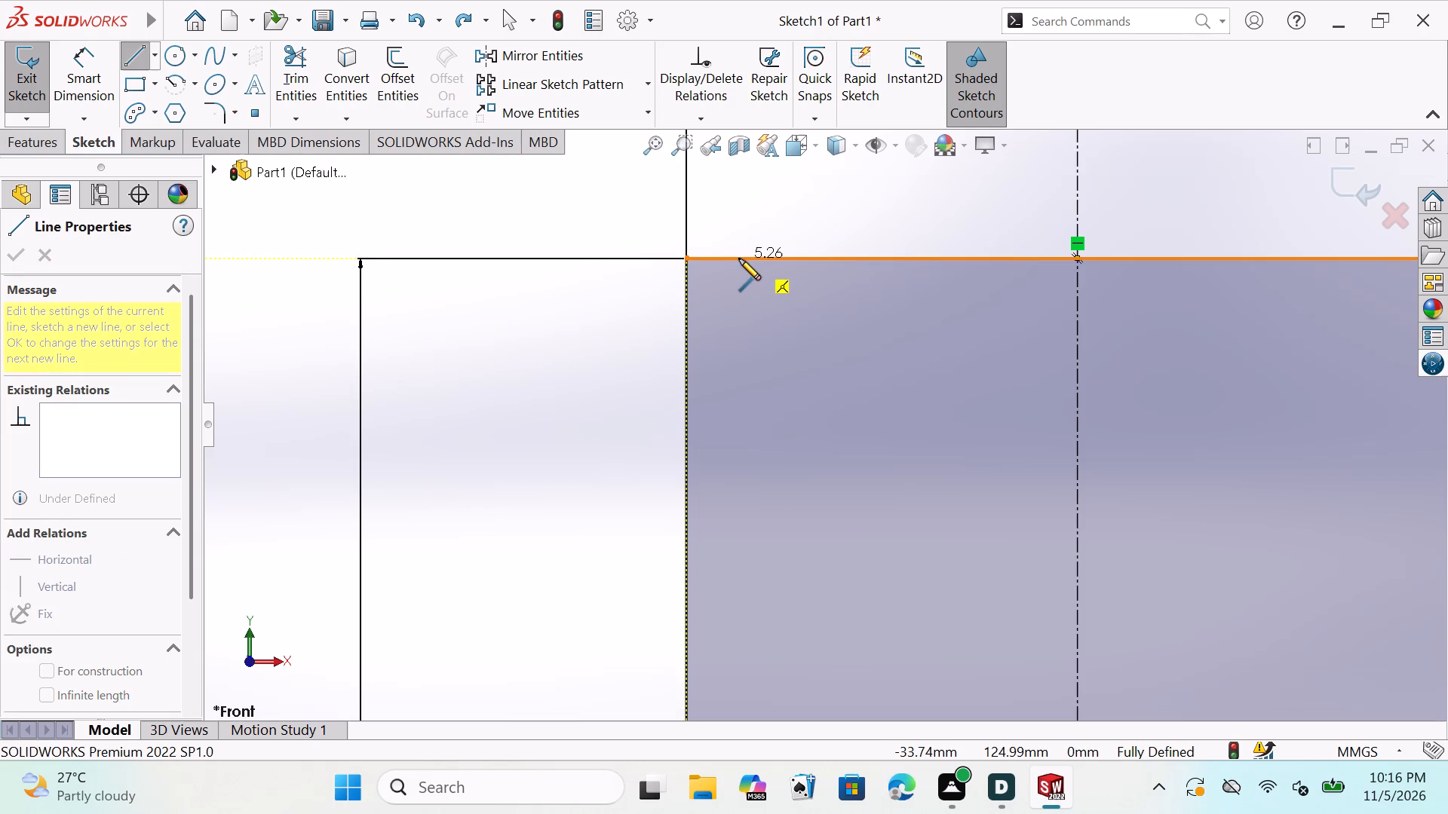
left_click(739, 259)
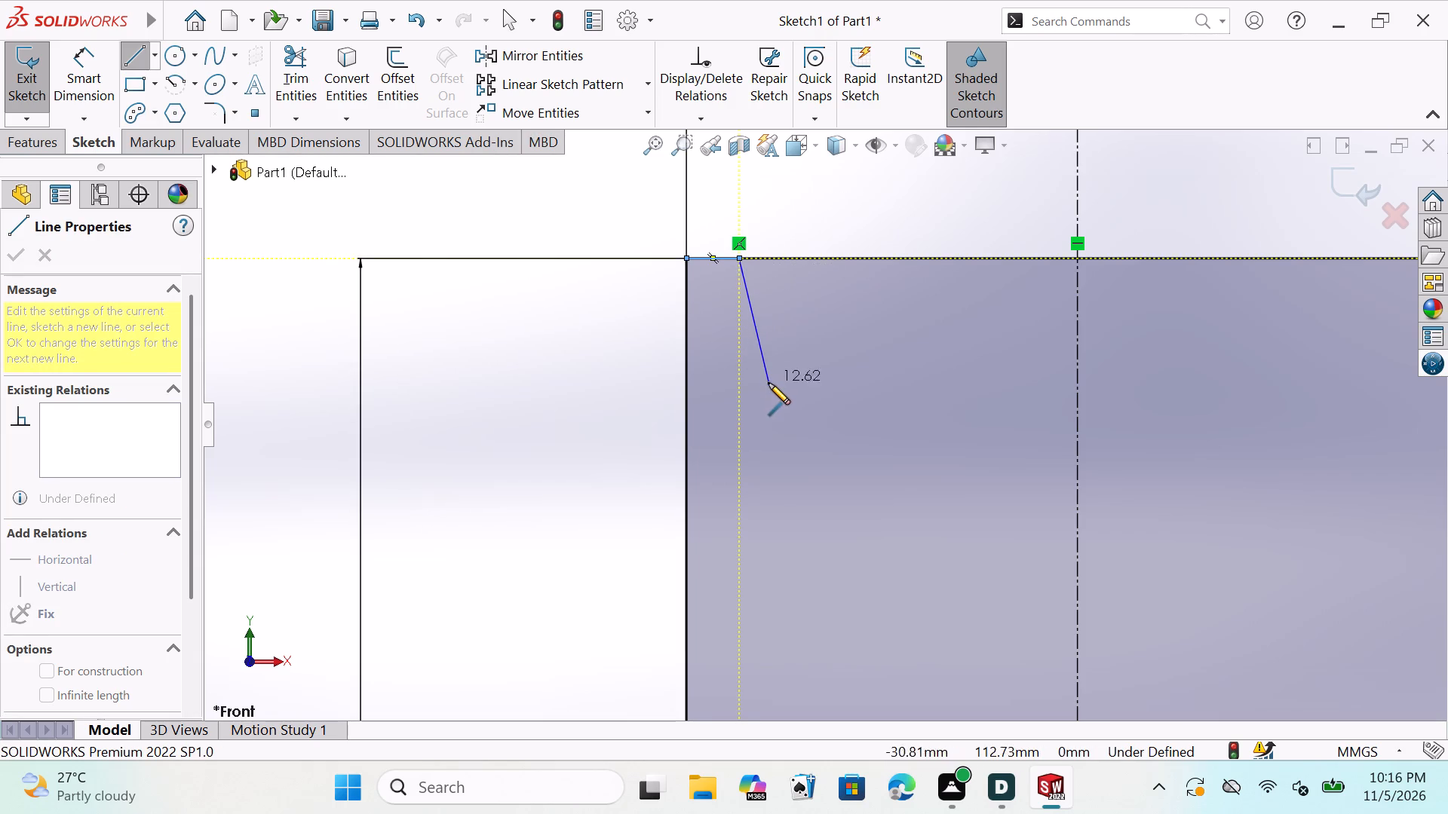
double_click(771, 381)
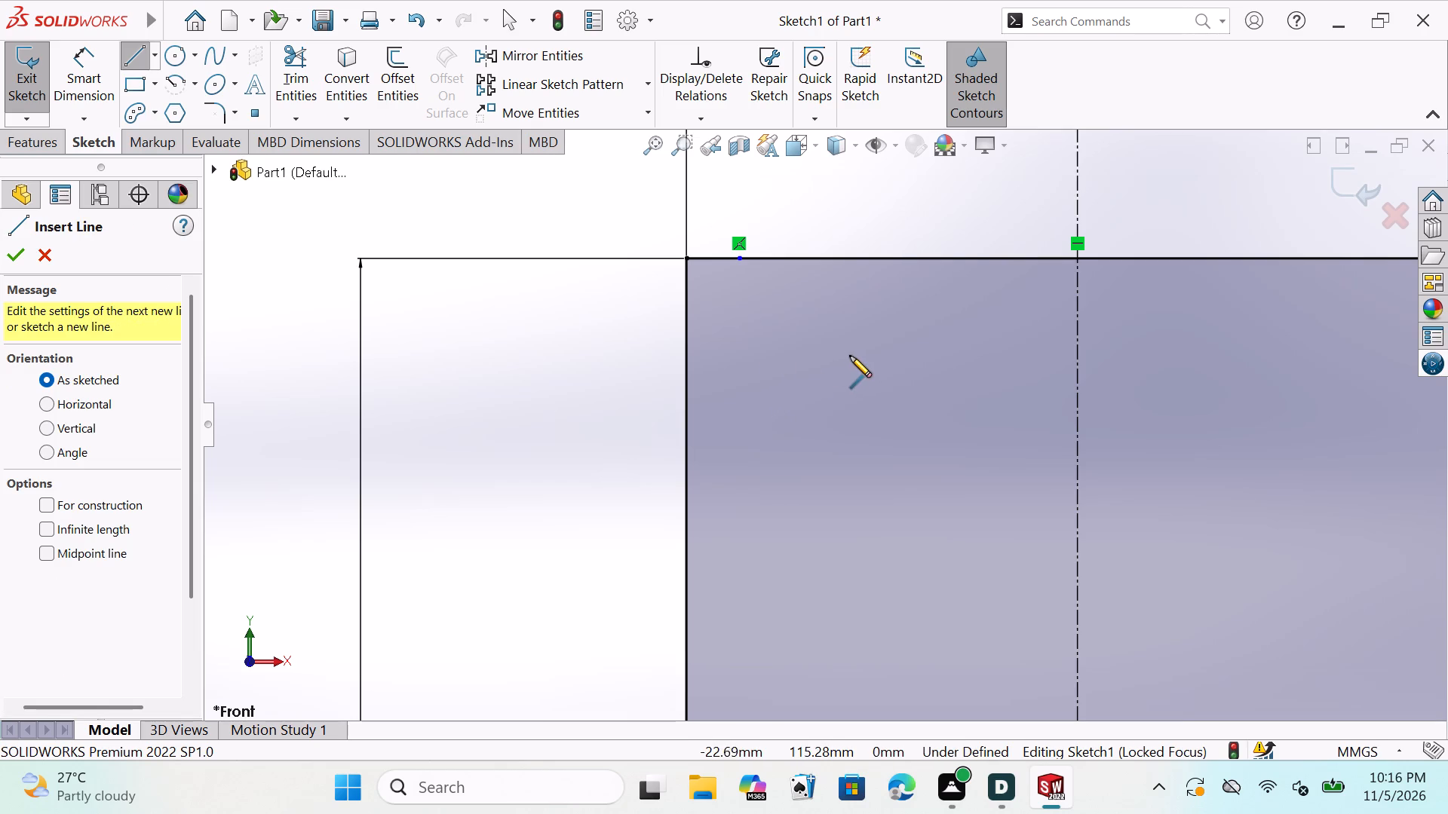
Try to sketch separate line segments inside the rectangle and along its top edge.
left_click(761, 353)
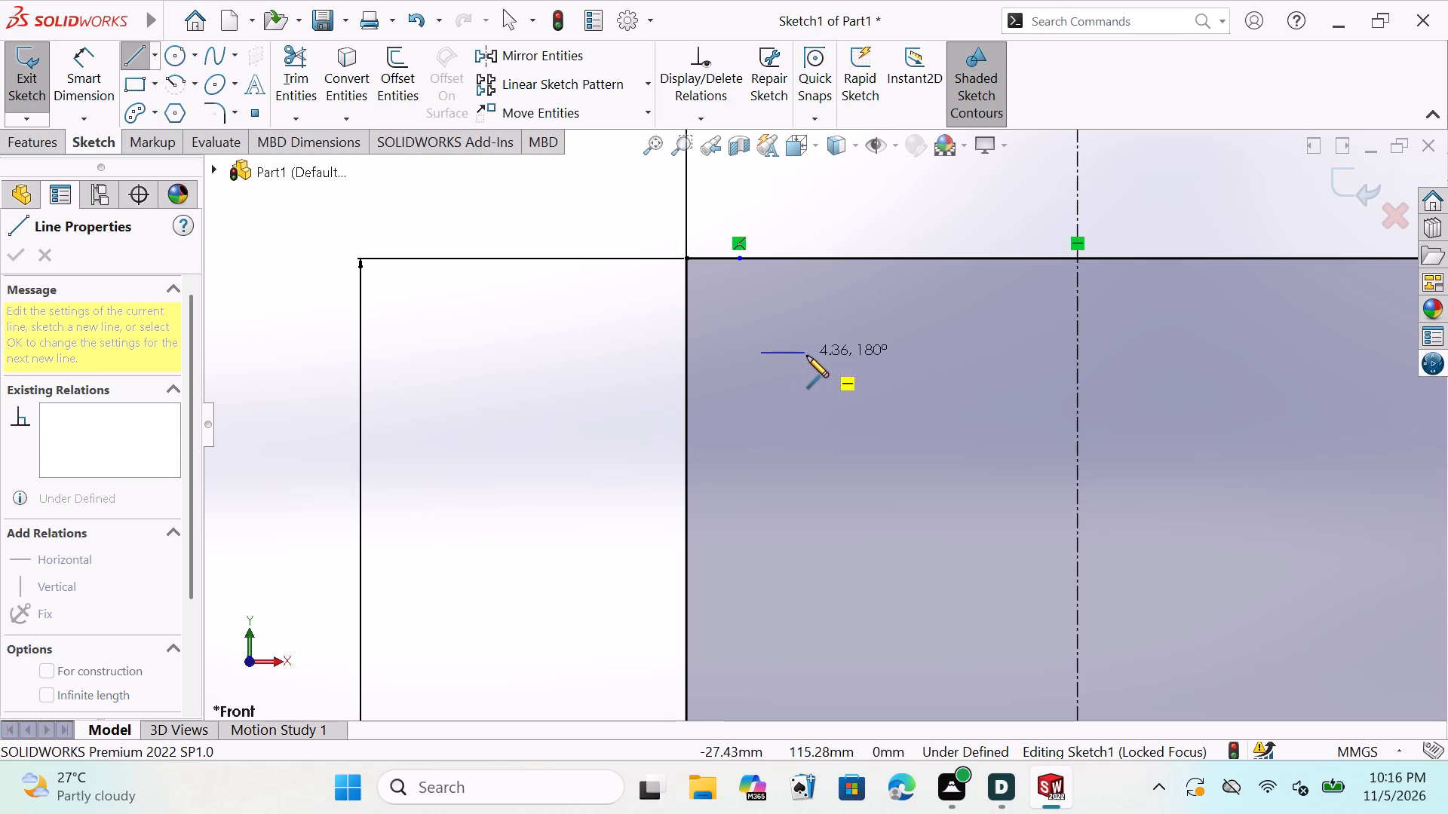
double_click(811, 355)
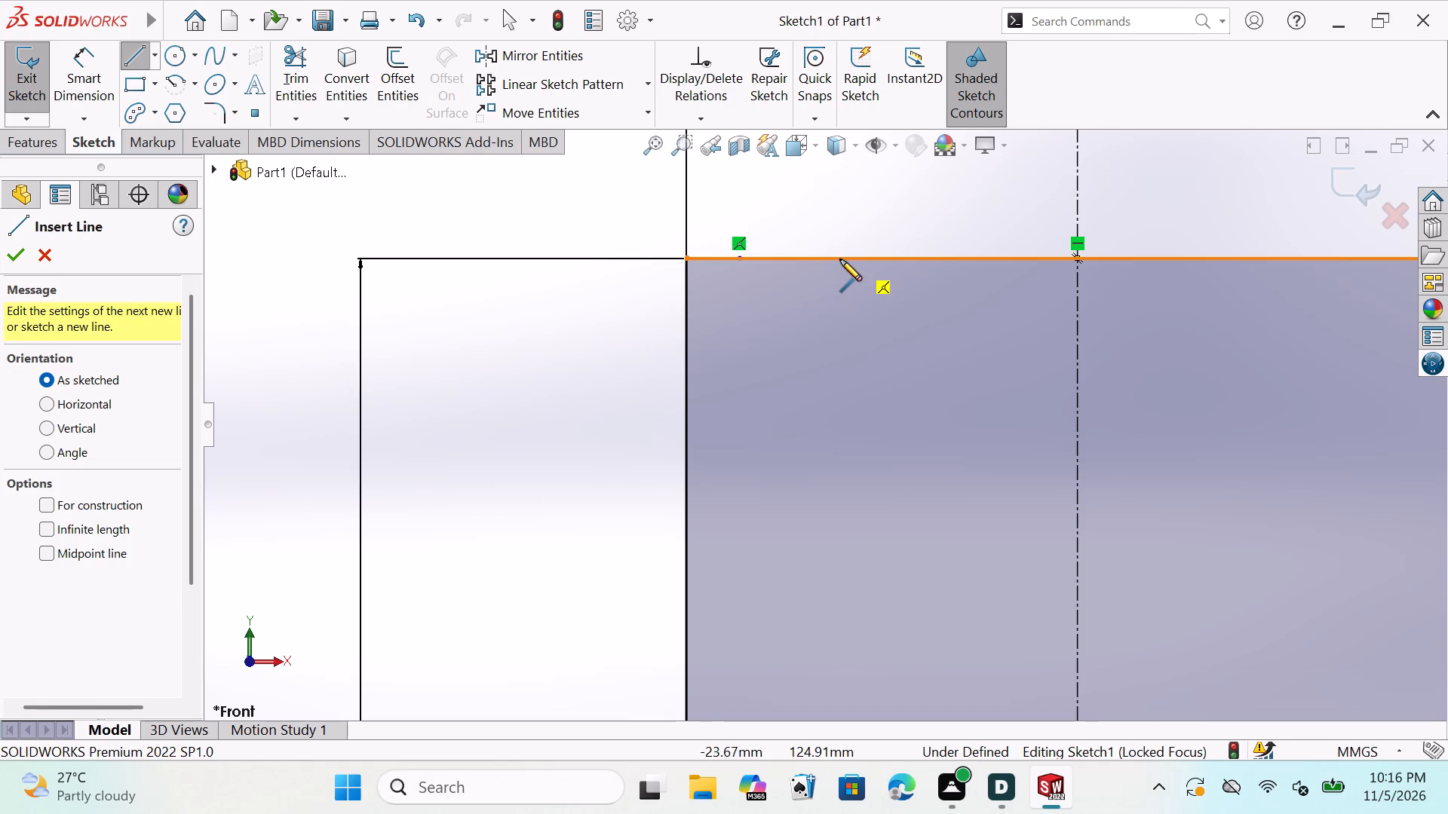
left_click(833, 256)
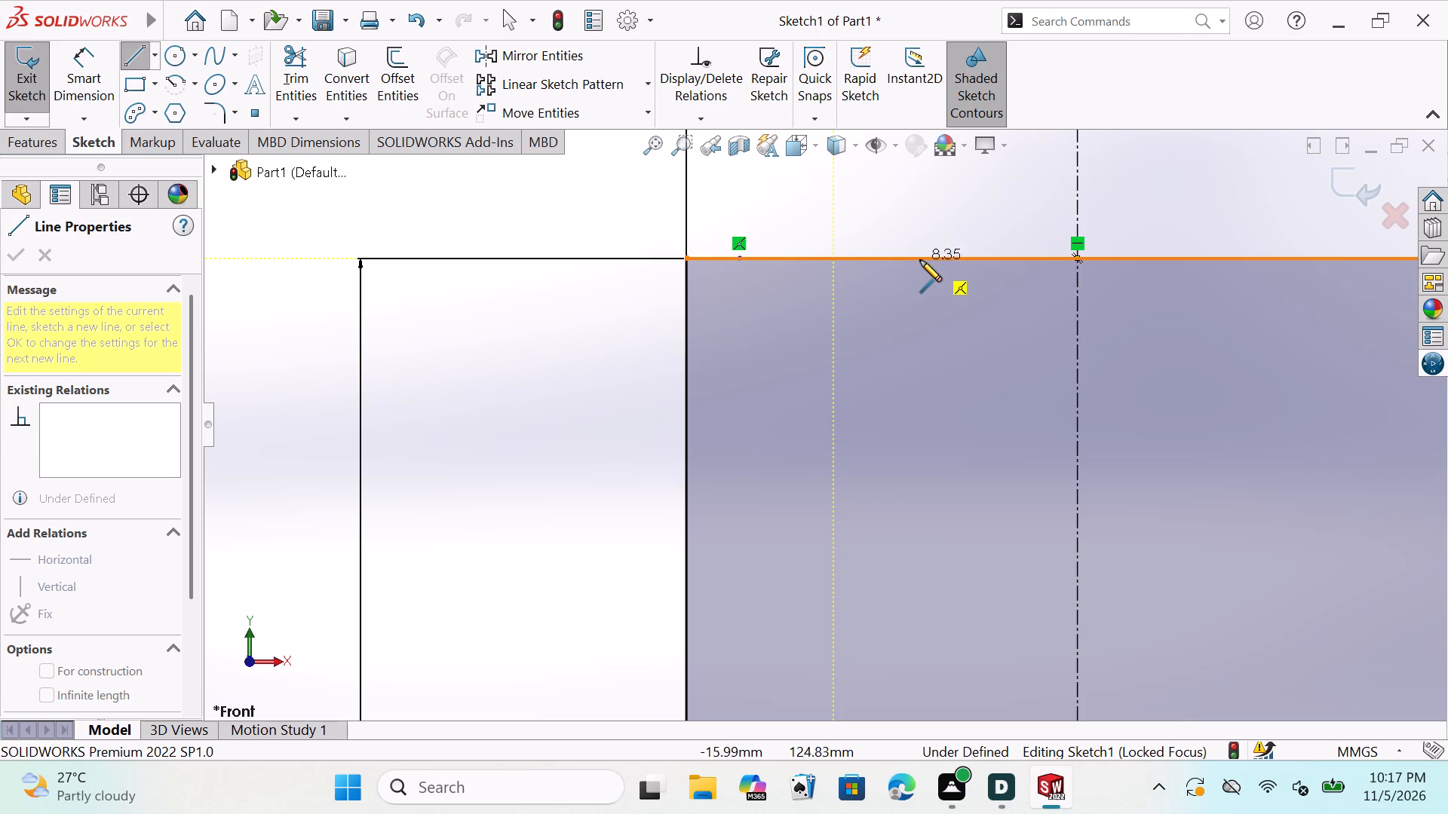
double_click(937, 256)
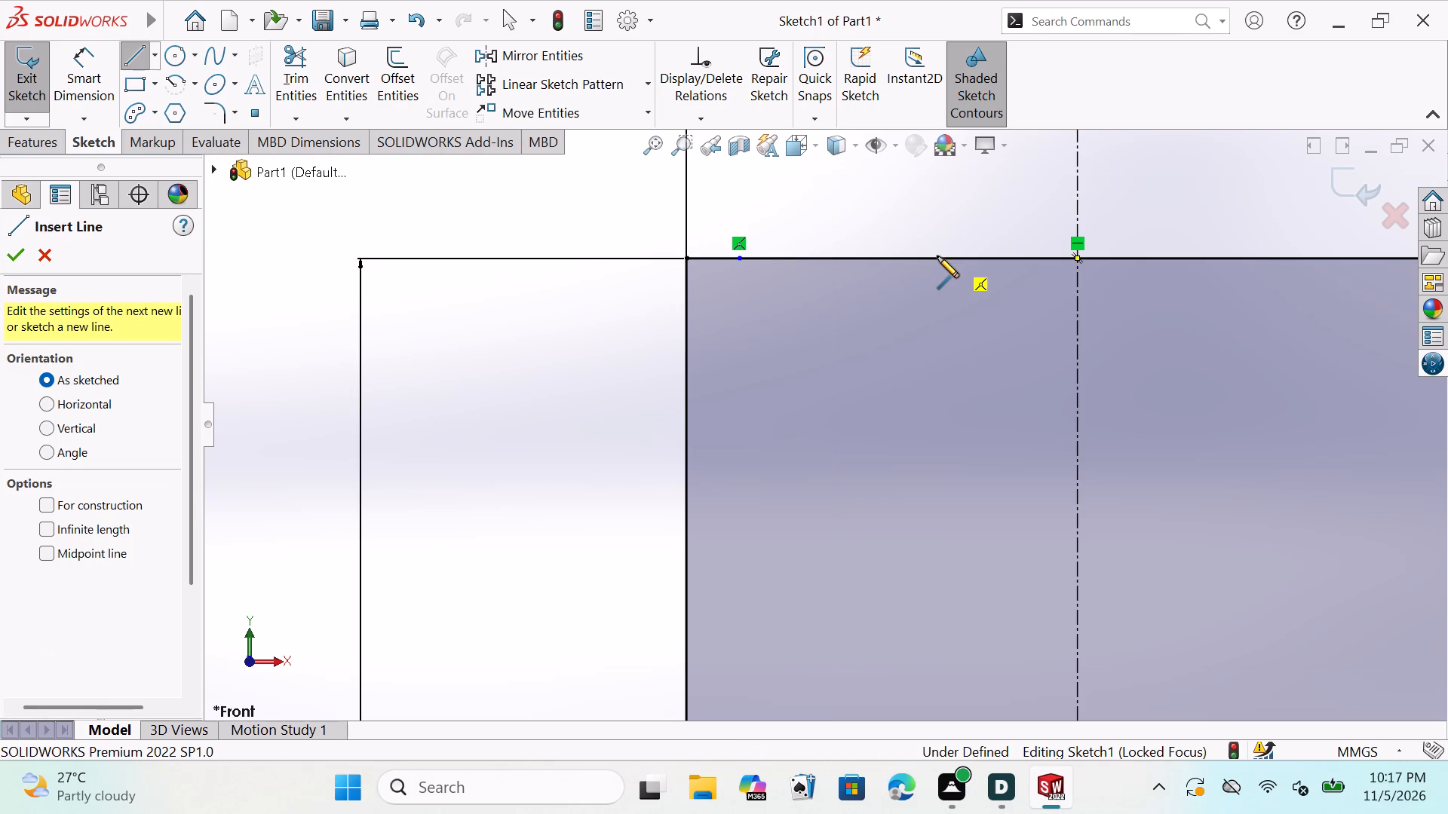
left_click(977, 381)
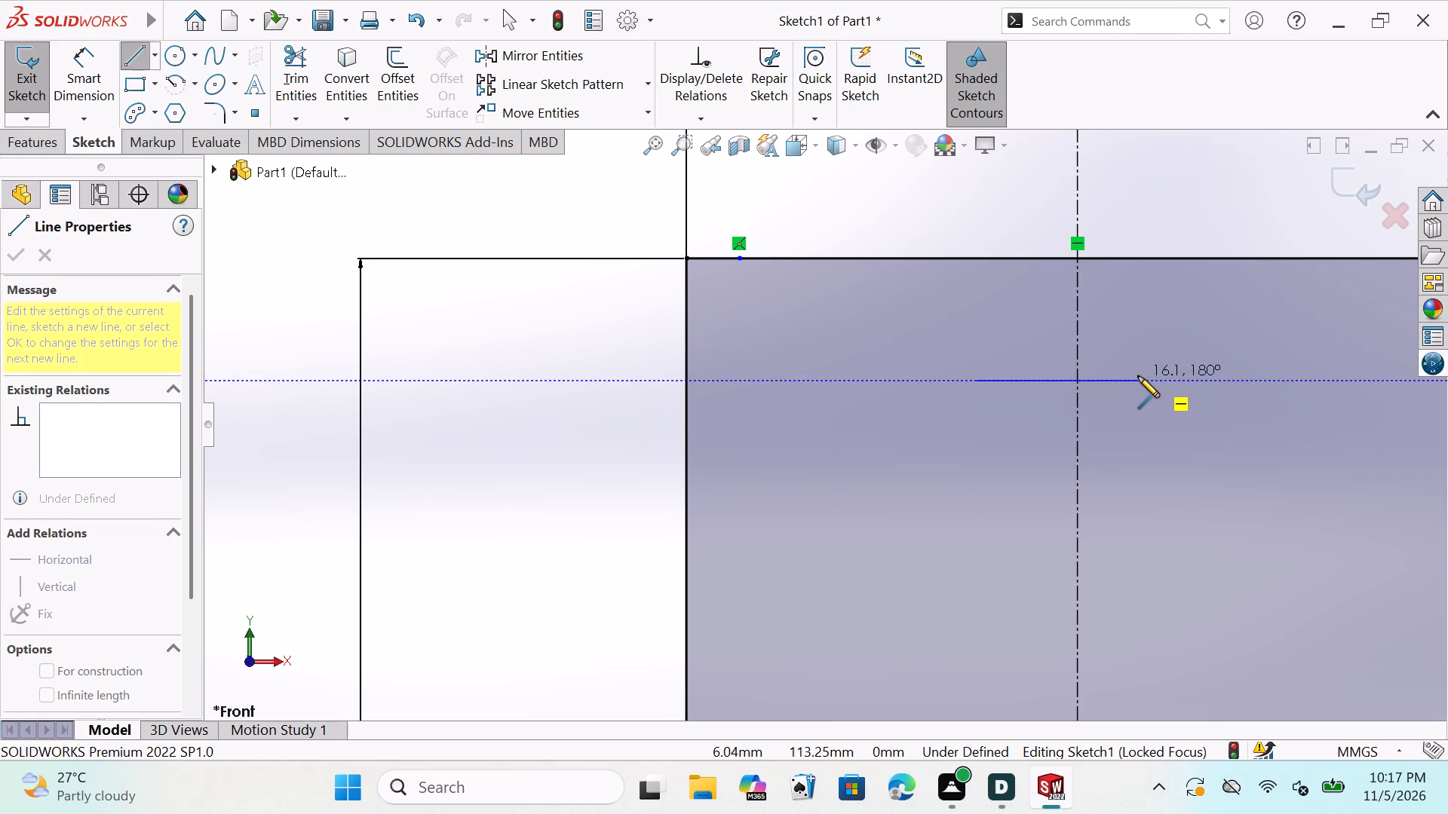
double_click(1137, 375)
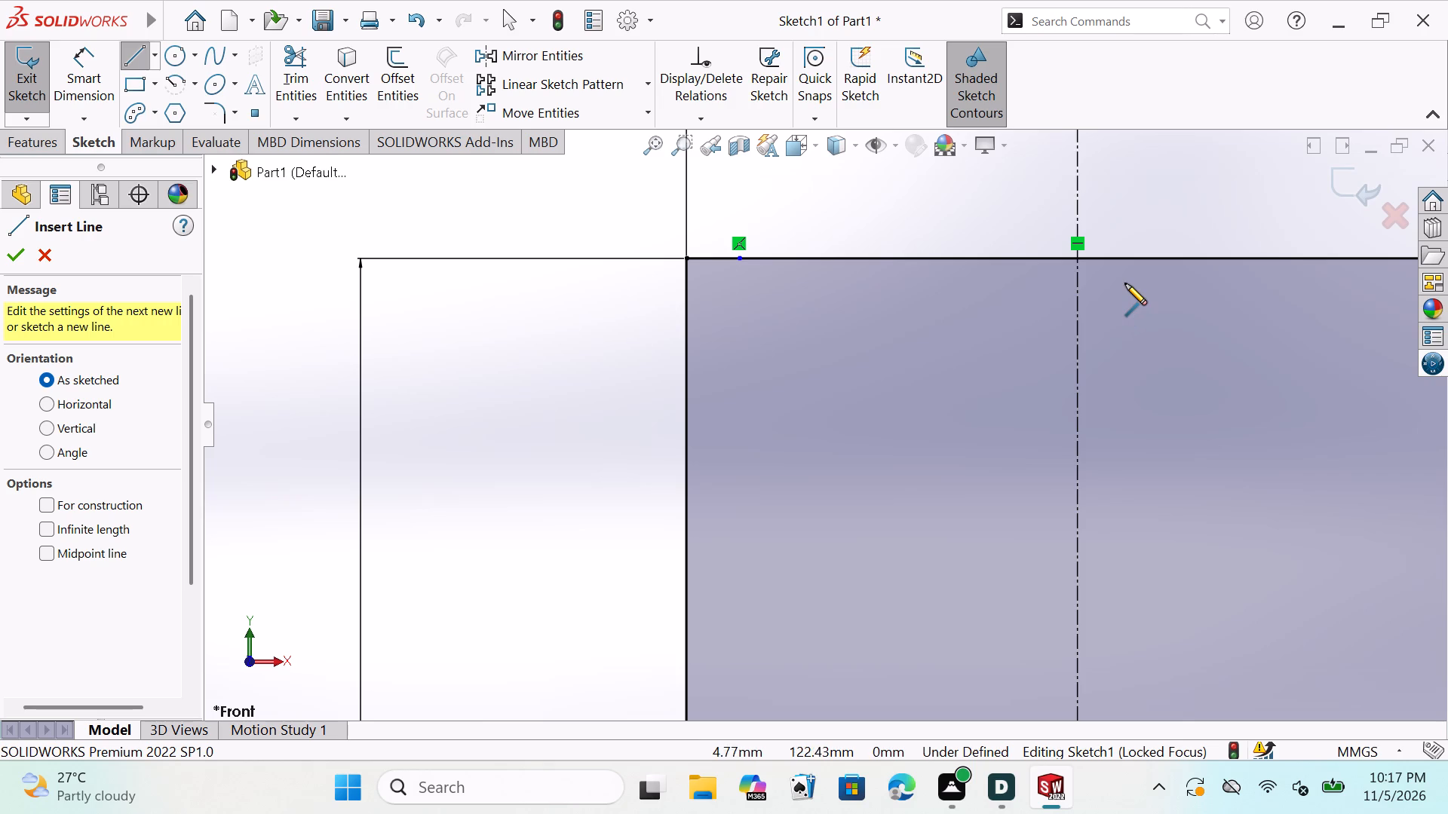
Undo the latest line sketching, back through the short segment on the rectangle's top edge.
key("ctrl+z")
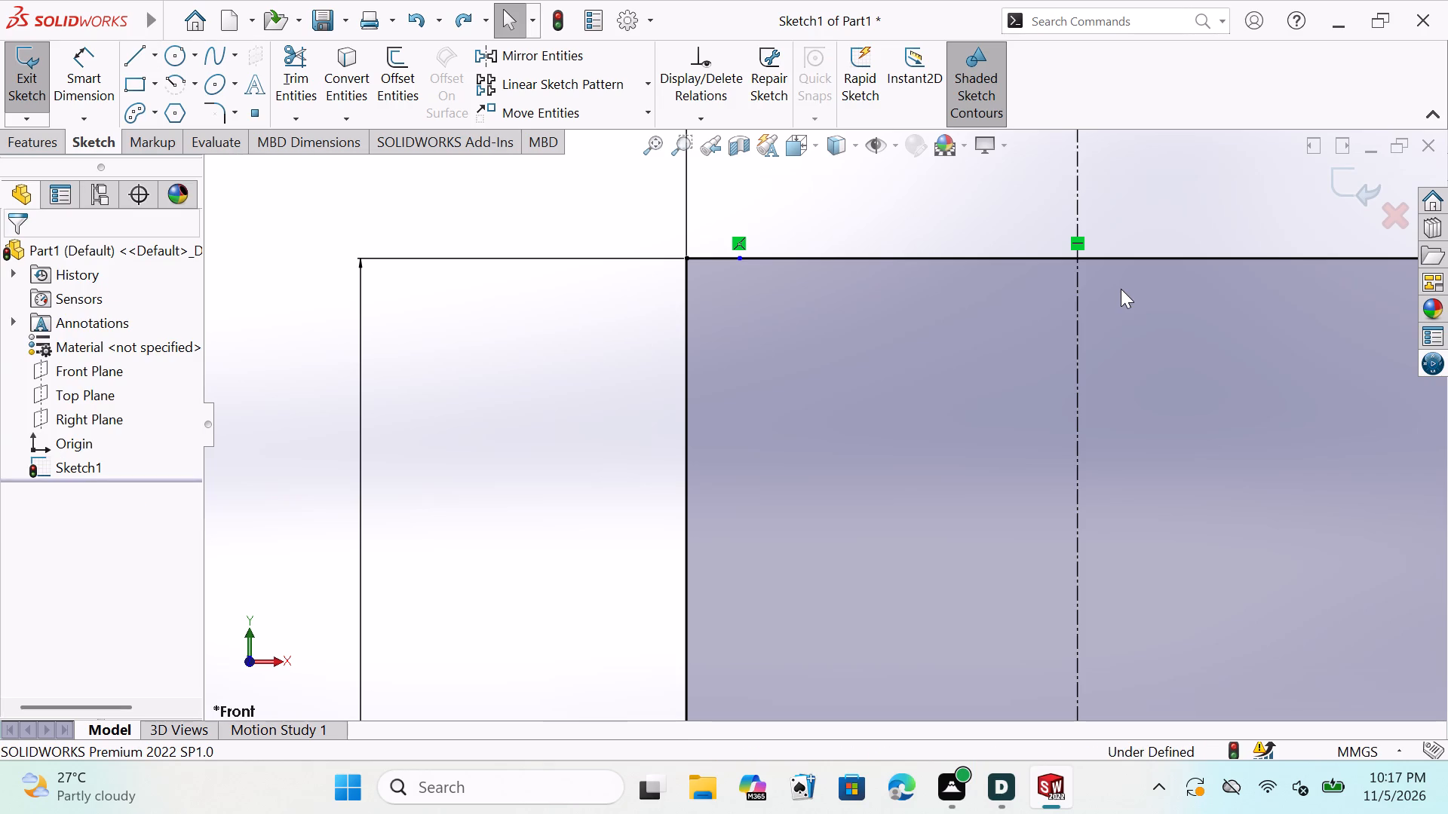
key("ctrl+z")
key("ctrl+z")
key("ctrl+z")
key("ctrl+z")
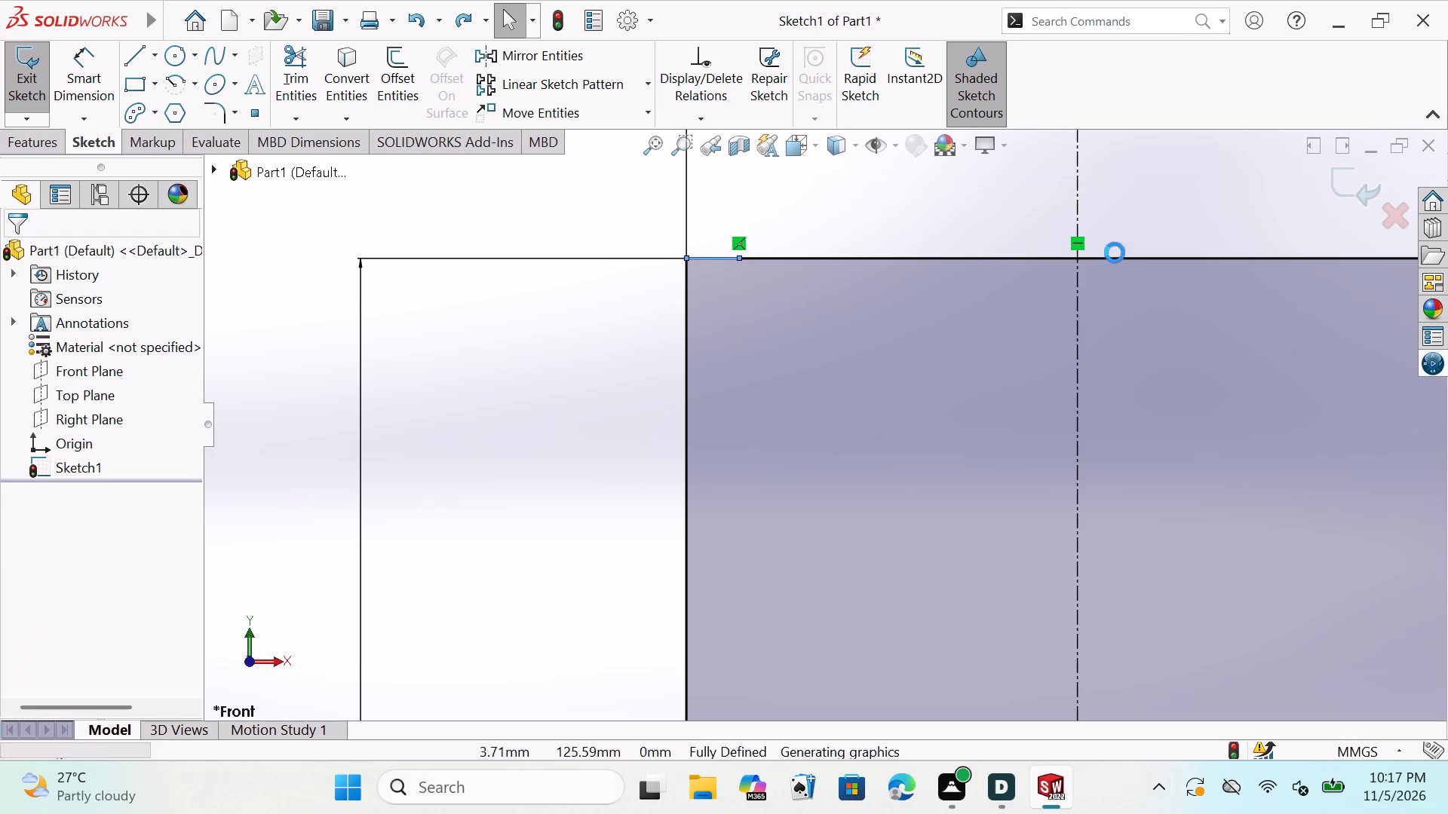
Undo the short line sketched along the rectangle's top edge from its upper-left corner.
key("ctrl+z")
key("Escape")
key("Escape")
key("Escape")
key("Escape")
key("Escape")
key("Escape")
key("Escape")
key("Escape")
key("Escape")
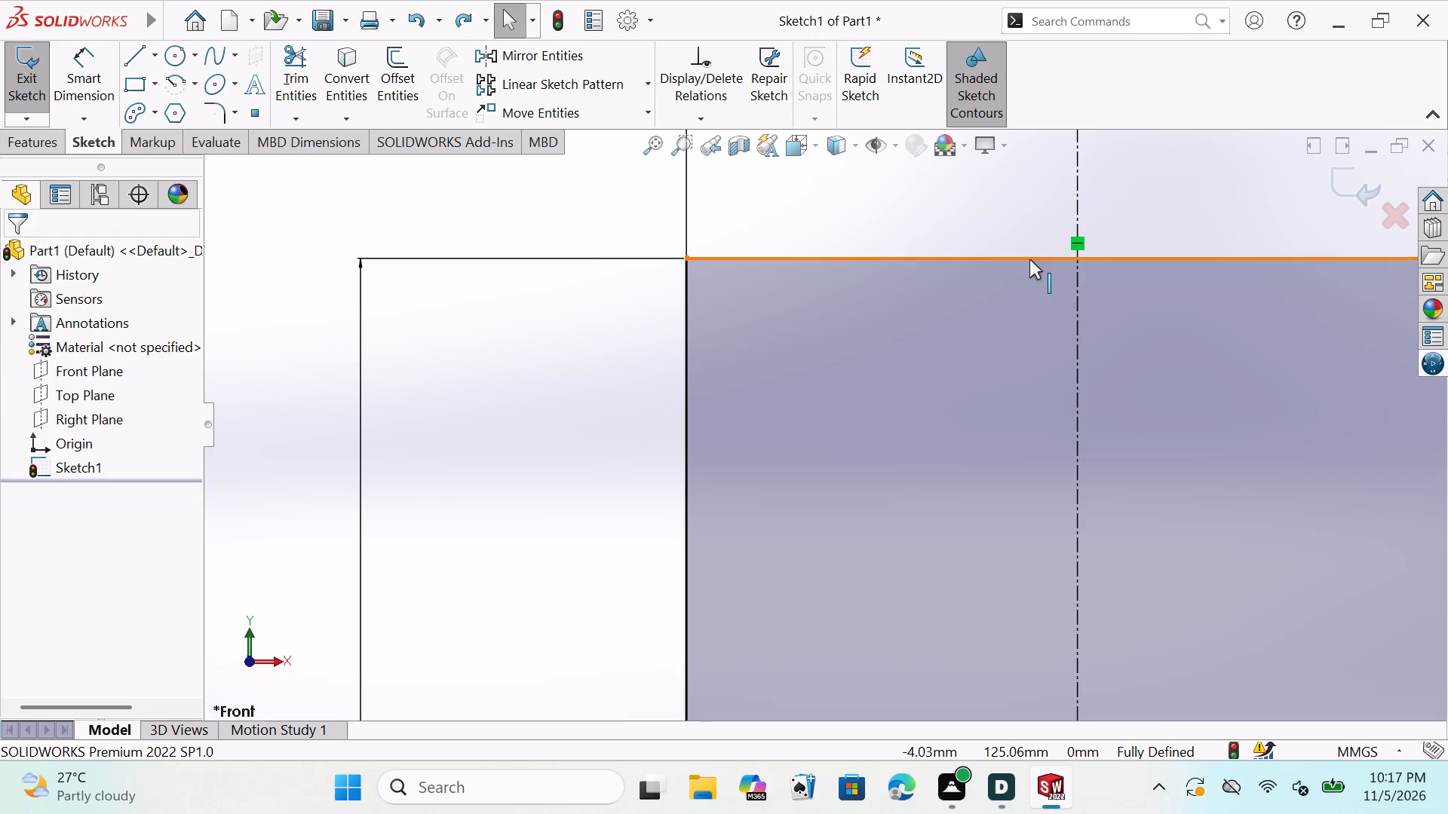
key("Escape")
key("Escape")
key("Escape")
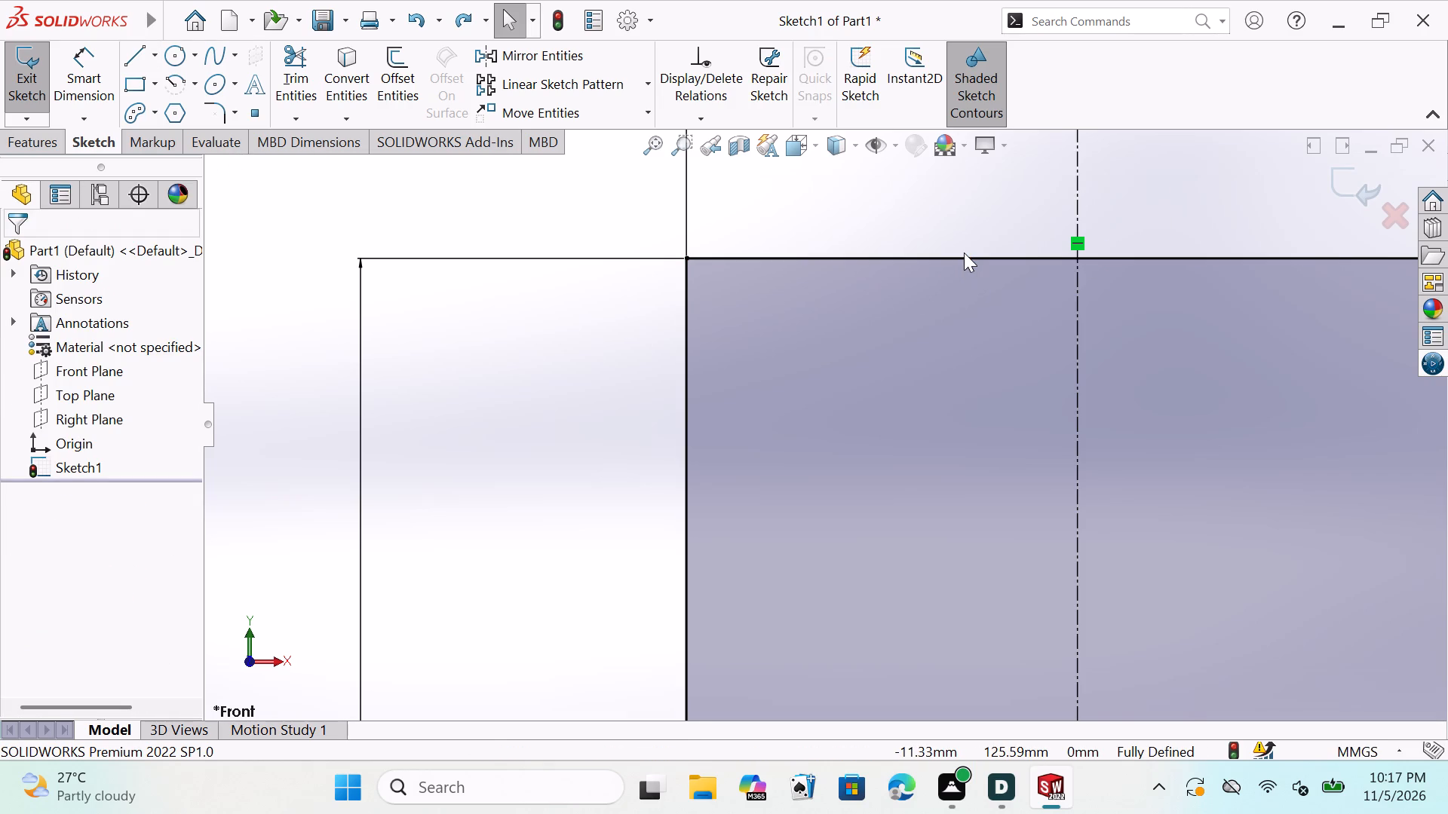
Delete the rectangle's 78 mm top edge together with its associated dimension reference.
double_click(973, 257)
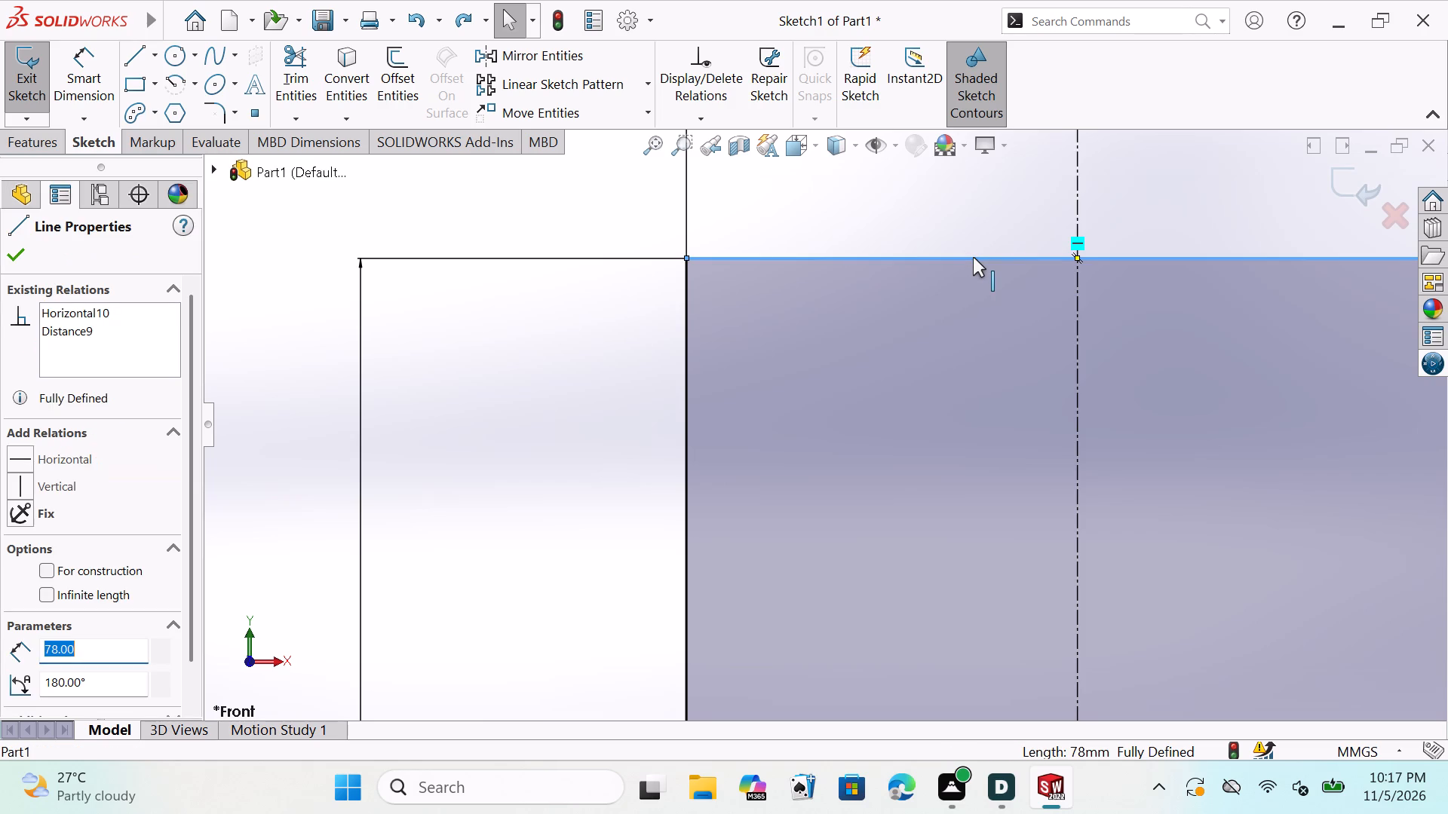
key("Delete")
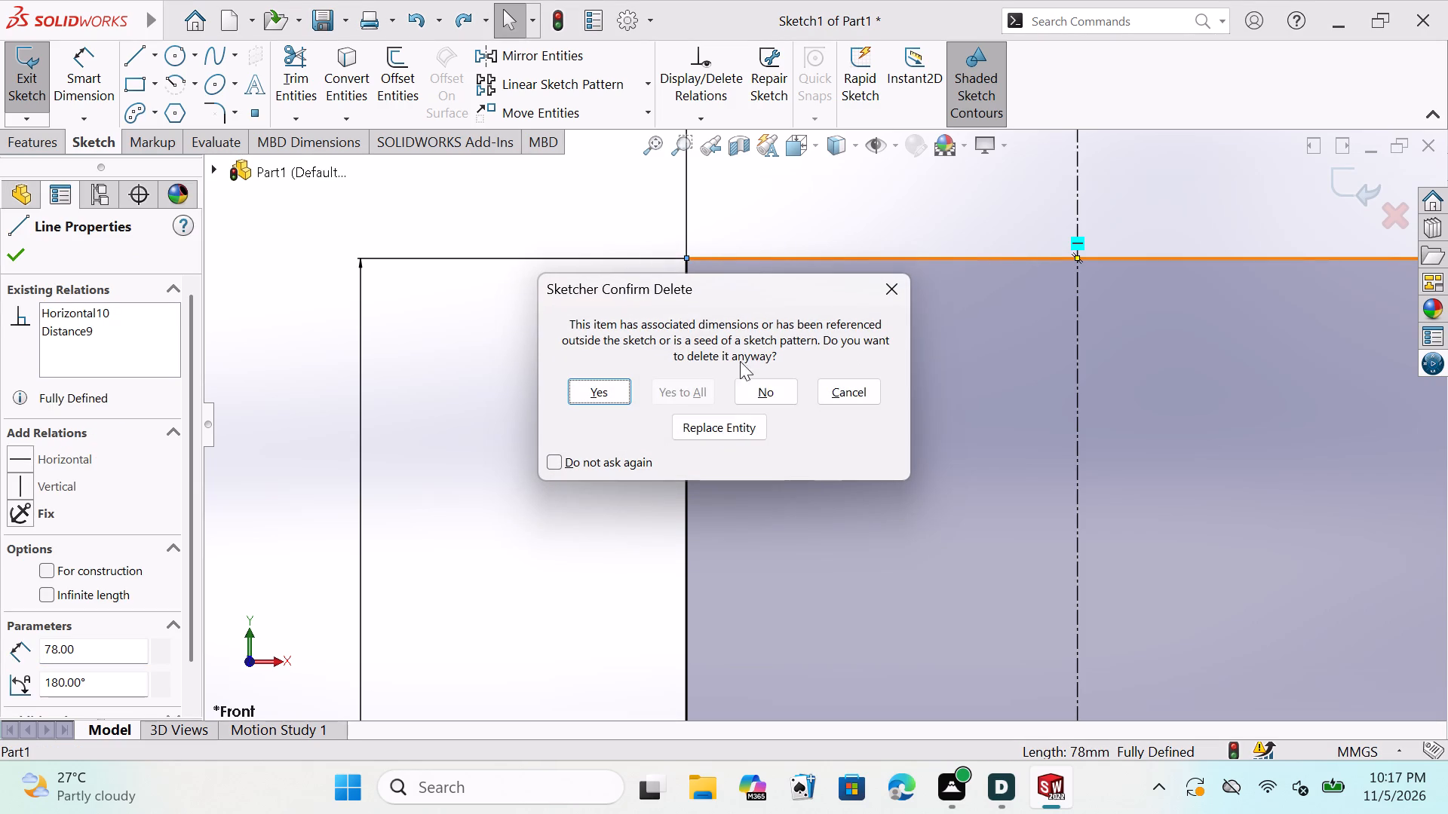
double_click(600, 392)
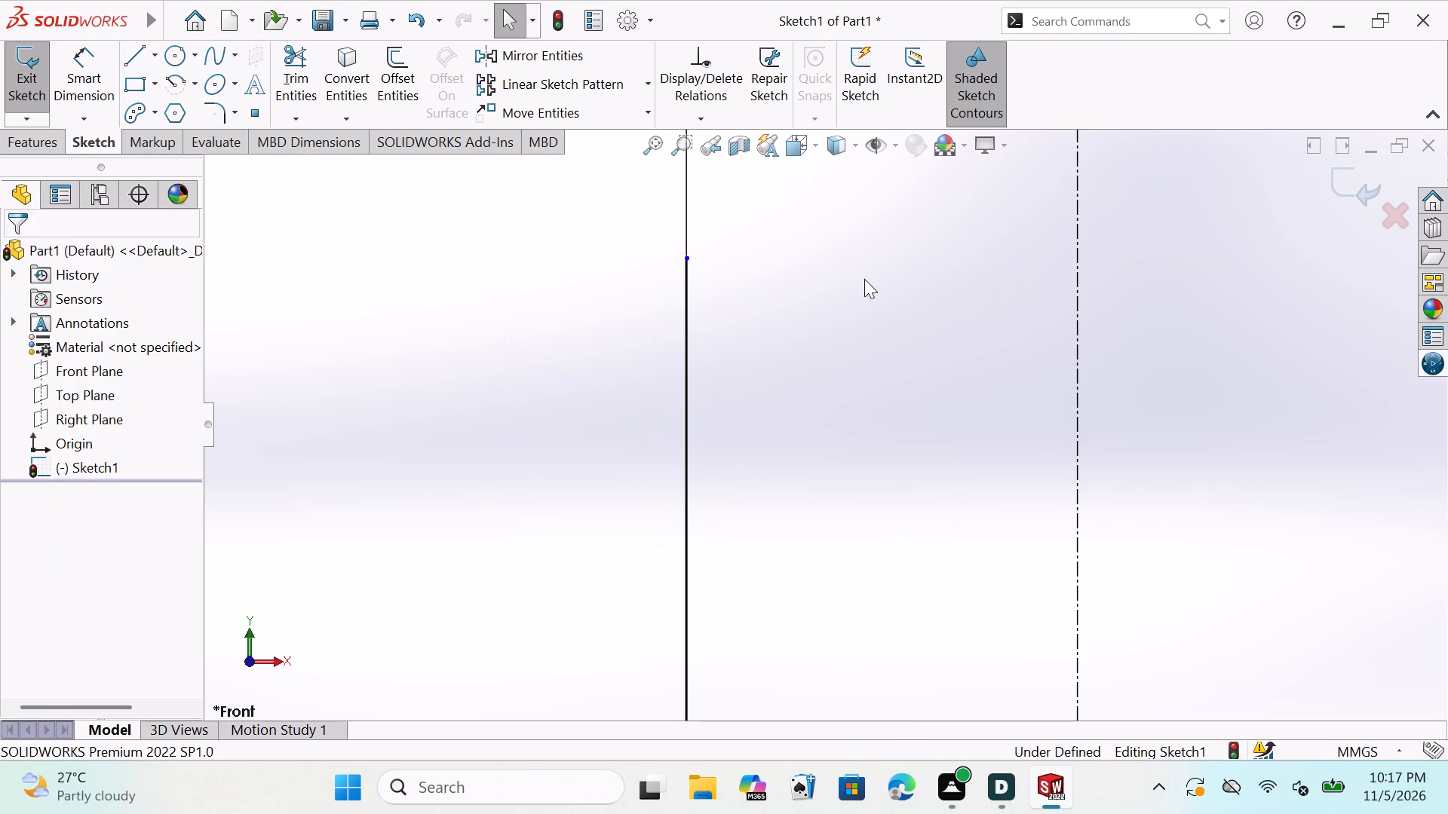
key("Escape")
key("Escape")
key("Escape")
key("Escape")
key("Escape")
key("Escape")
key("Escape")
key("Escape")
Examine the open-topped profile from an angle and face-on, and check the bottom edge's line properties.
scroll(873, 283, "down", 2)
scroll(866, 304, "up", 5)
scroll(884, 369, "up", 1)
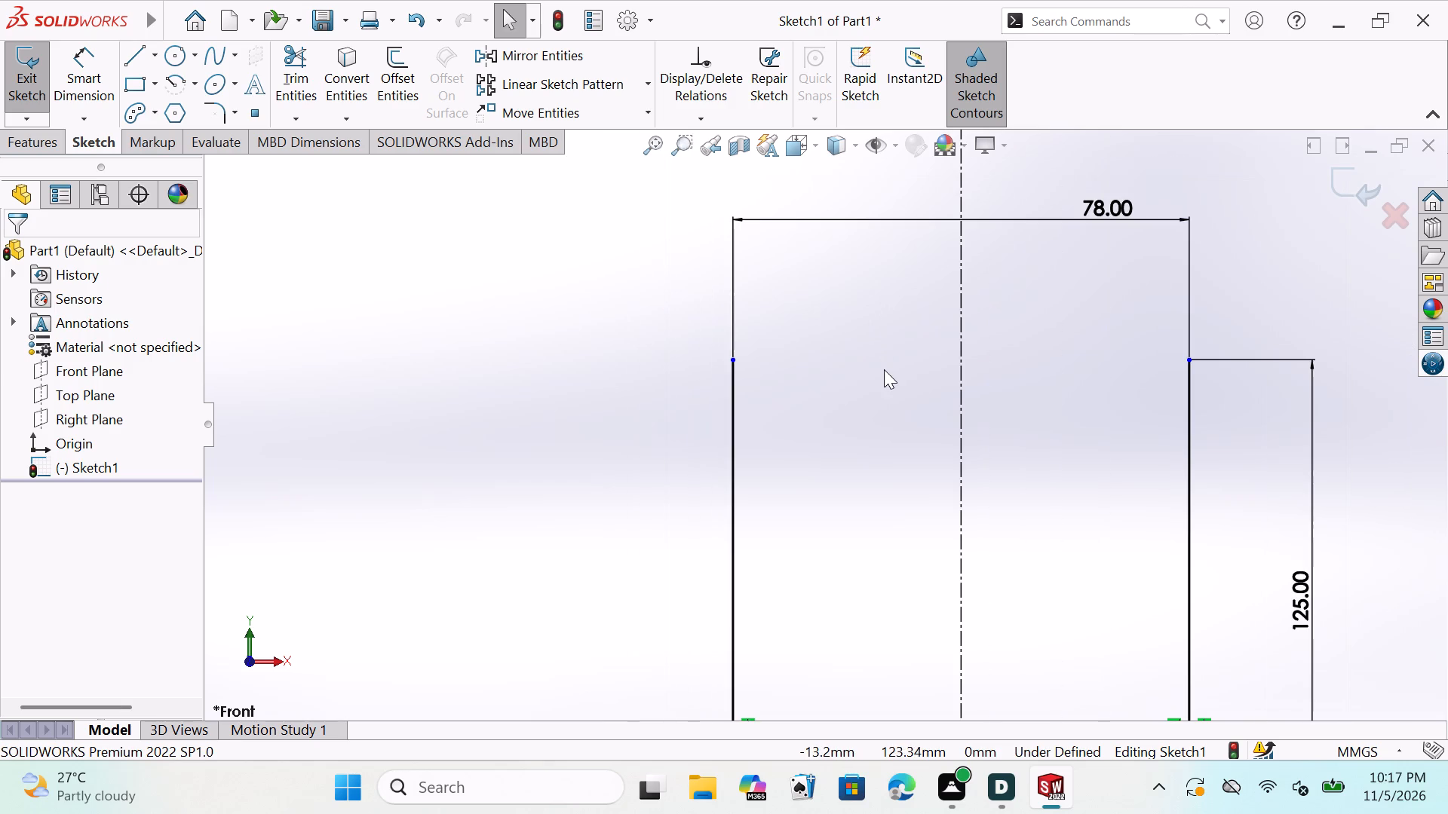
scroll(894, 421, "up", 1)
scroll(883, 528, "up", 1)
scroll(861, 538, "down", 1)
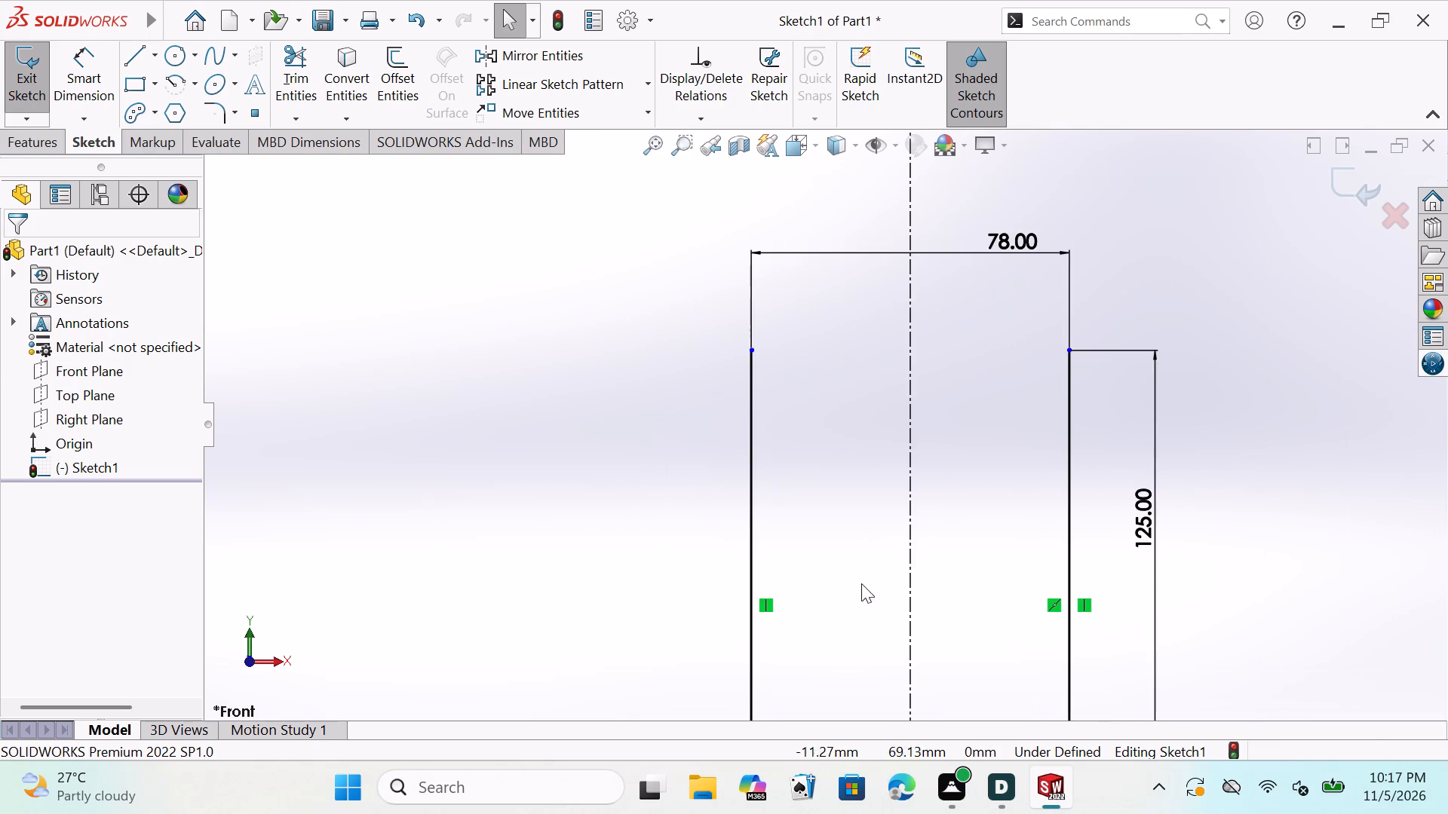
middle_click_drag(846, 588, 832, 429)
scroll(872, 503, "down", 2)
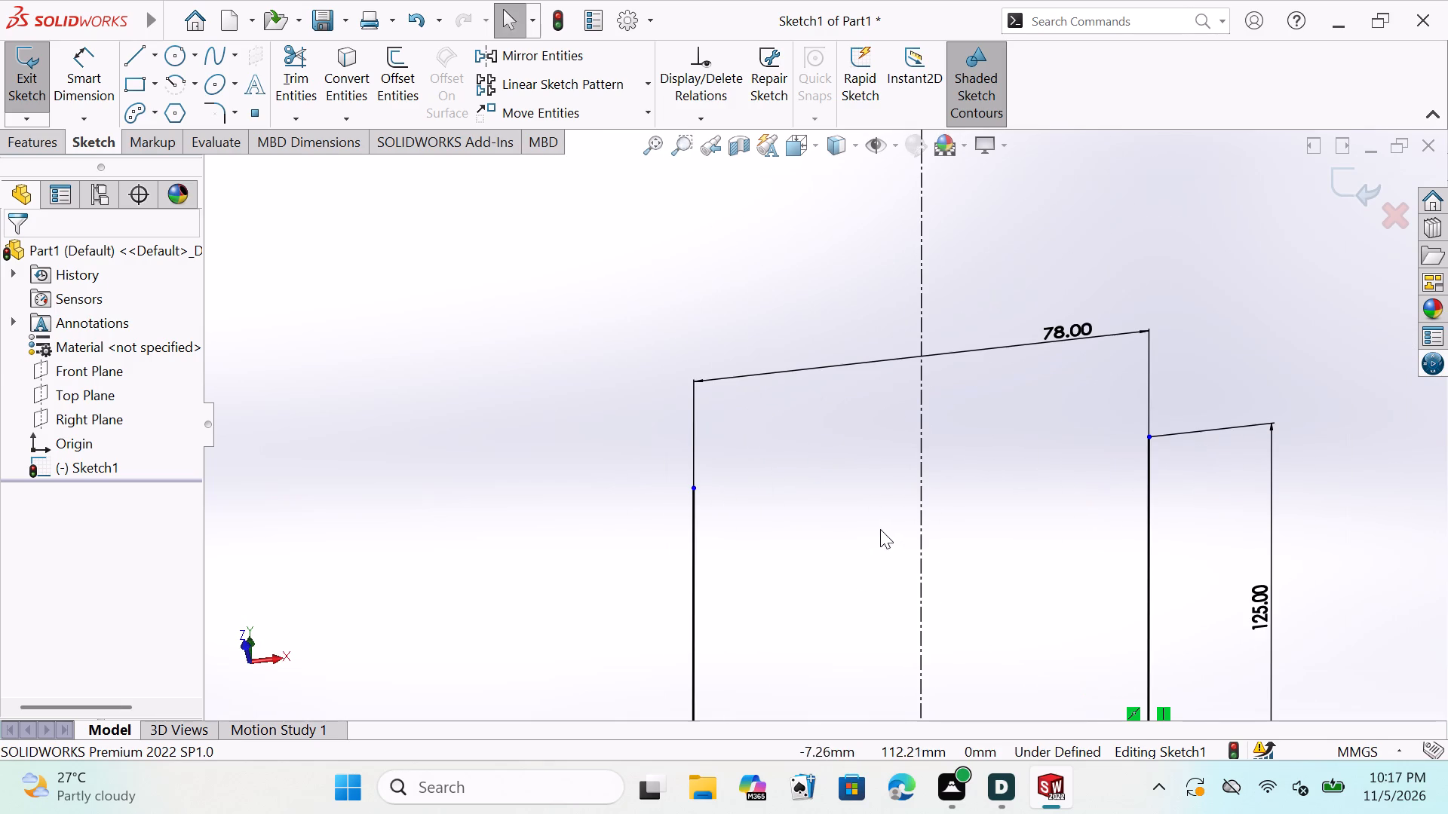
middle_click_drag(866, 575, 841, 491)
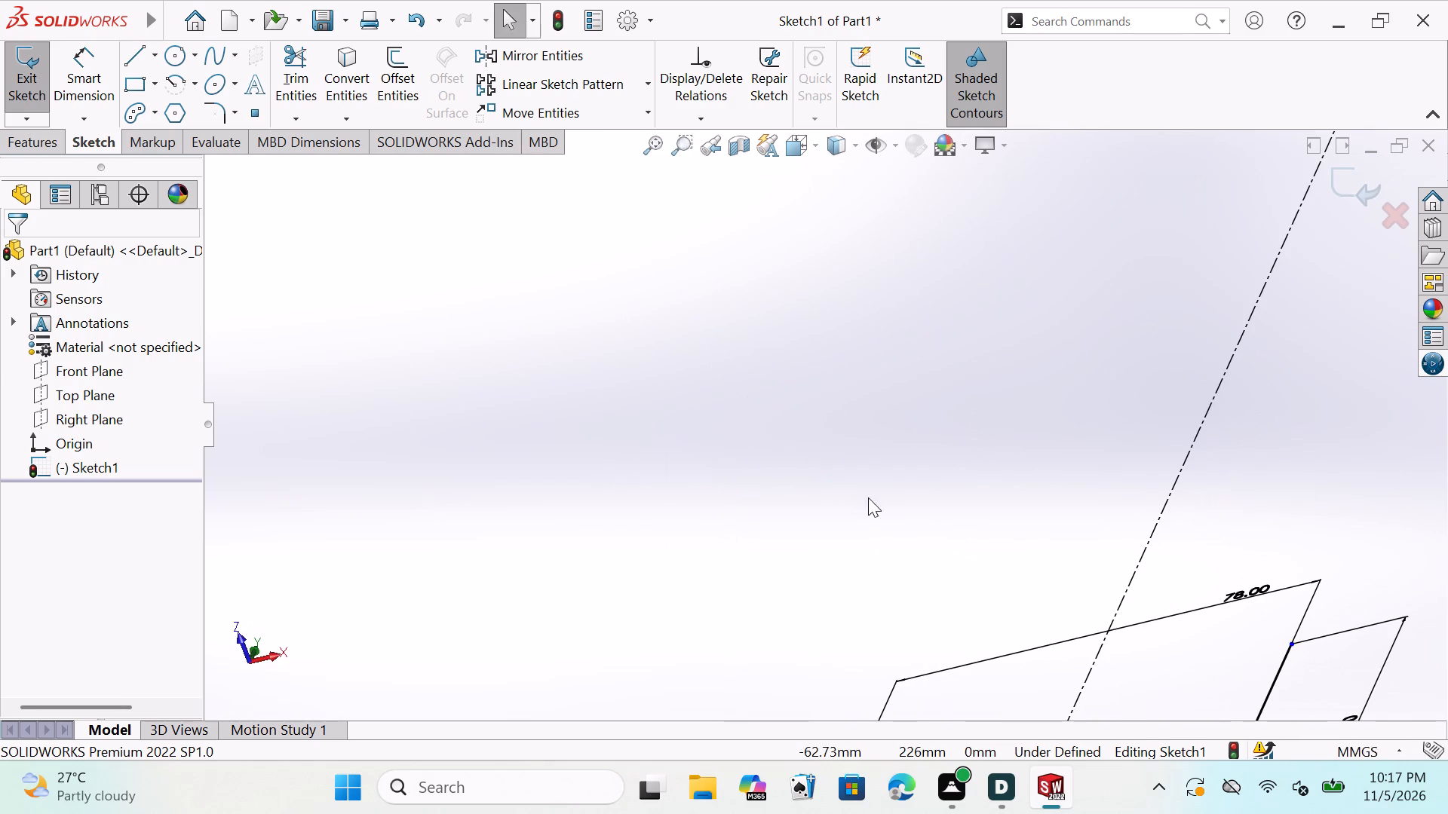
left_click(799, 143)
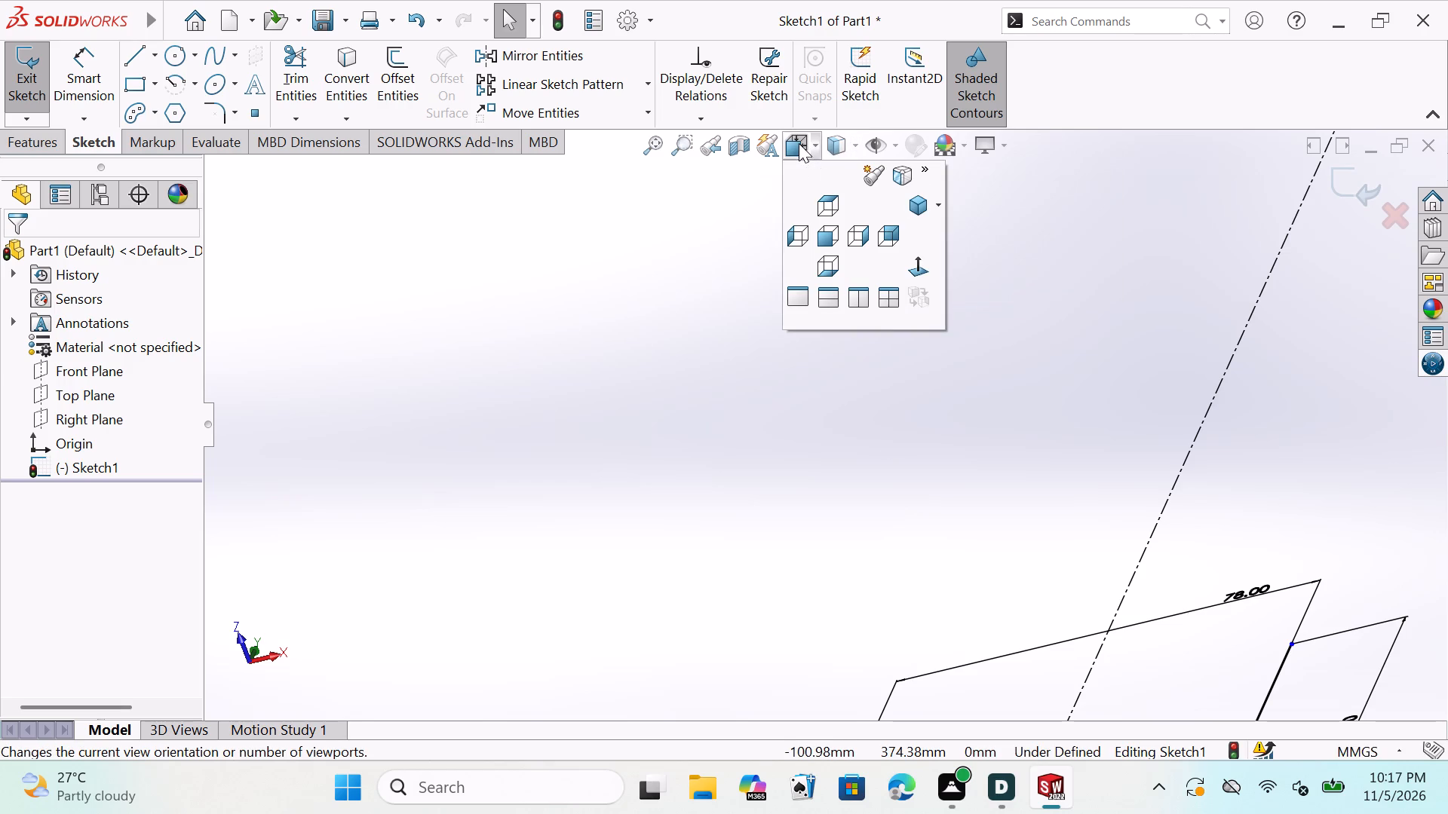
left_click(919, 266)
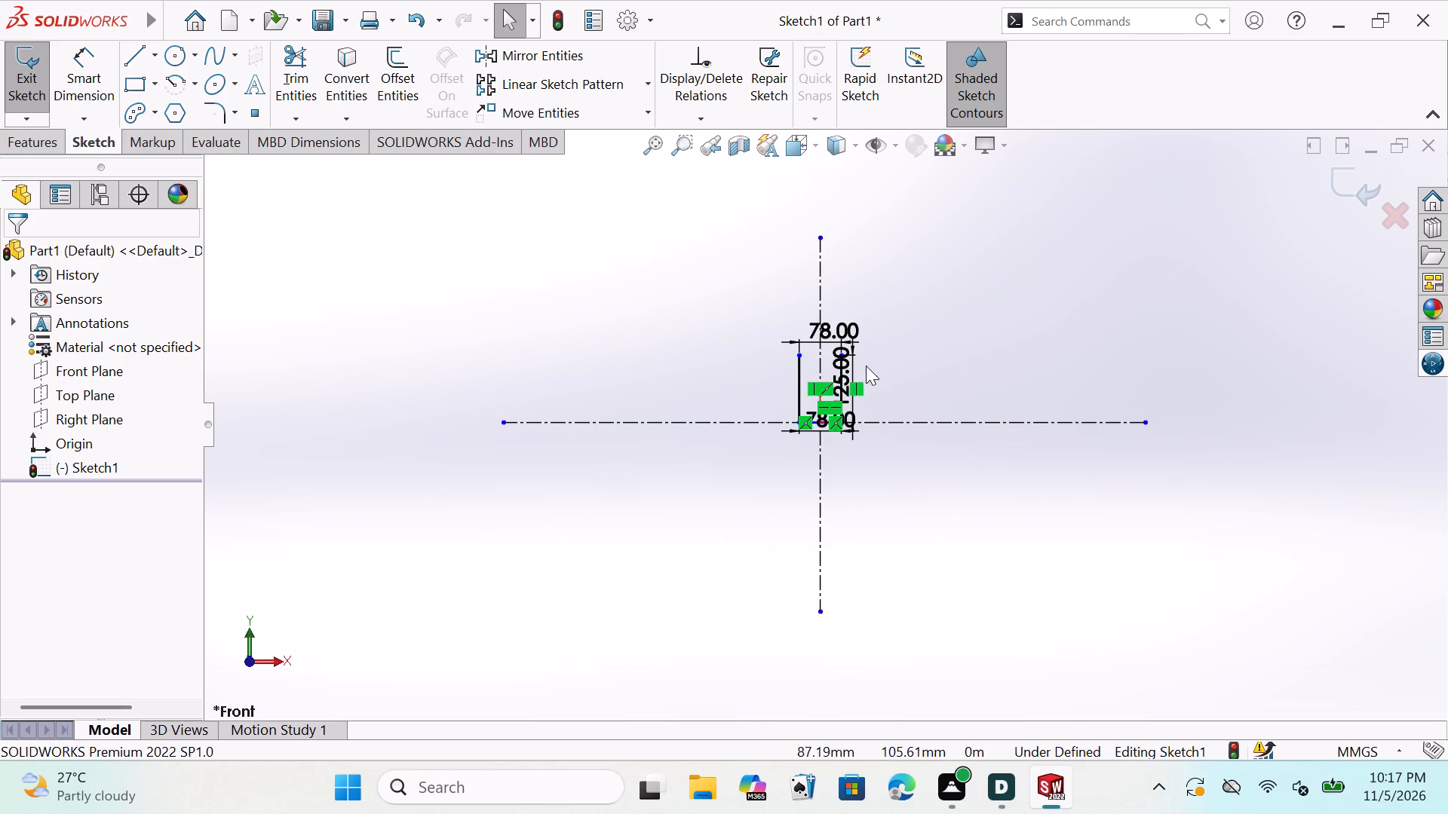
scroll(839, 401, "up", 2)
scroll(842, 400, "down", 8)
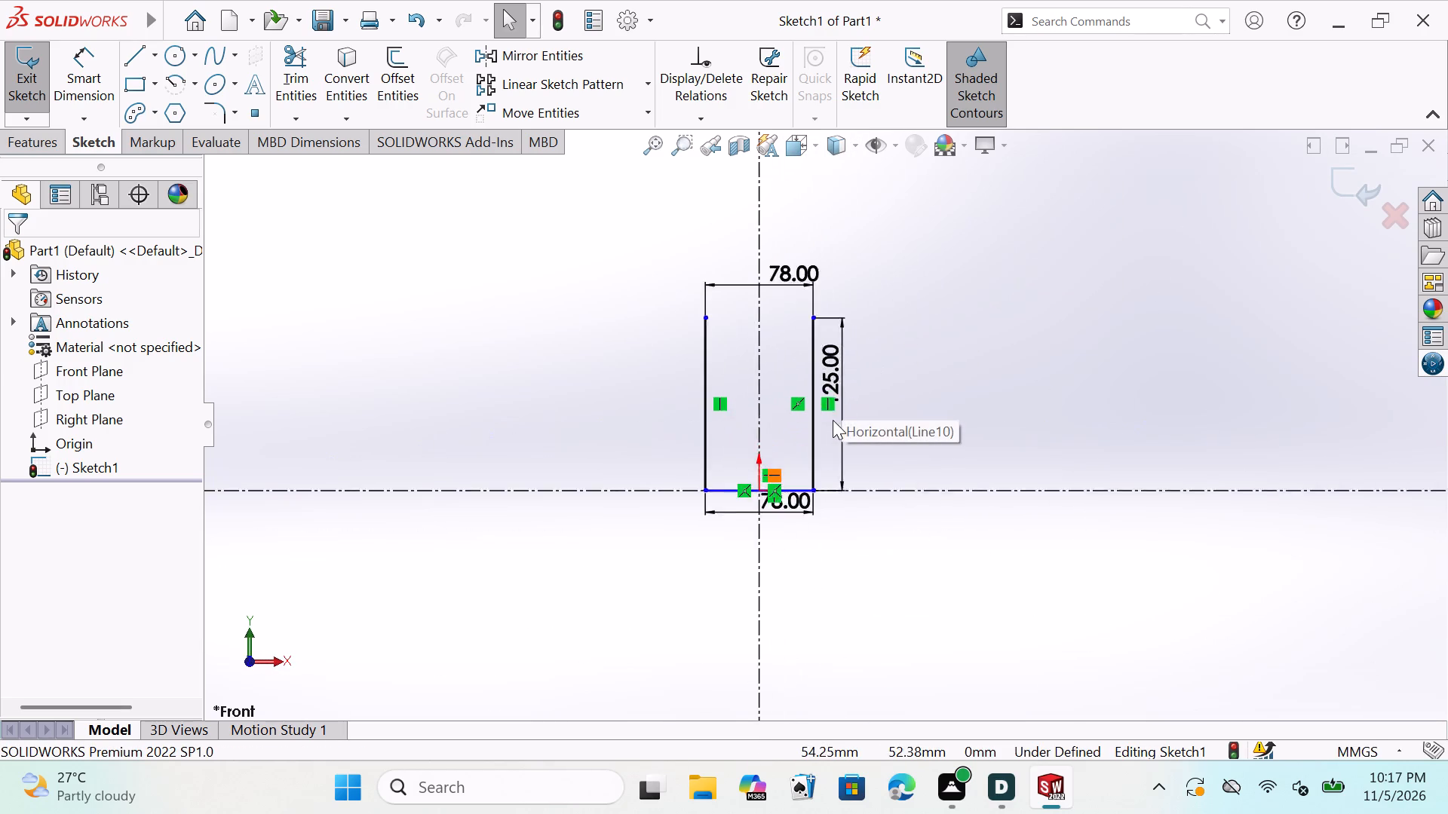
scroll(812, 430, "down", 2)
scroll(756, 389, "down", 2)
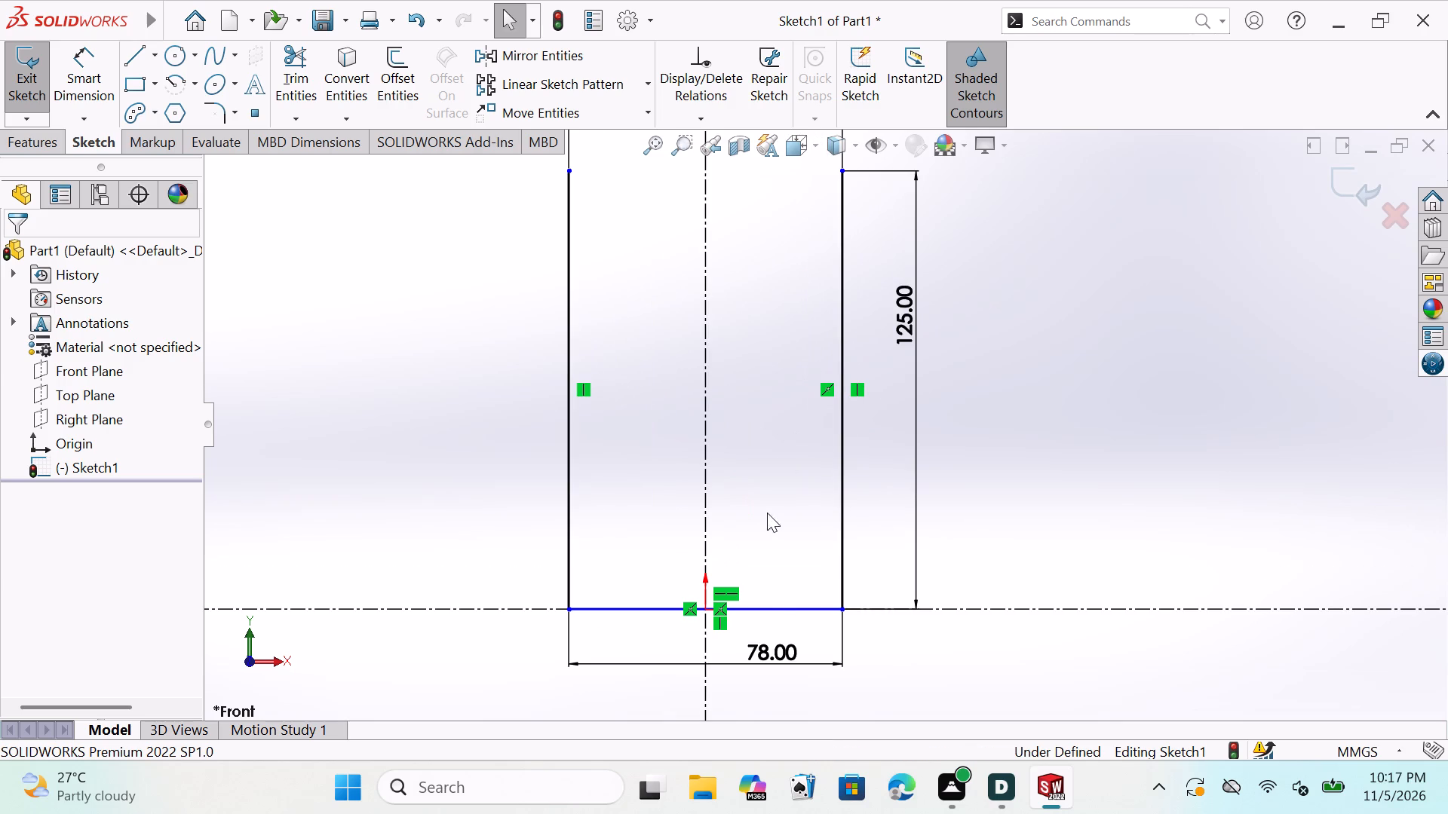
left_click(778, 607)
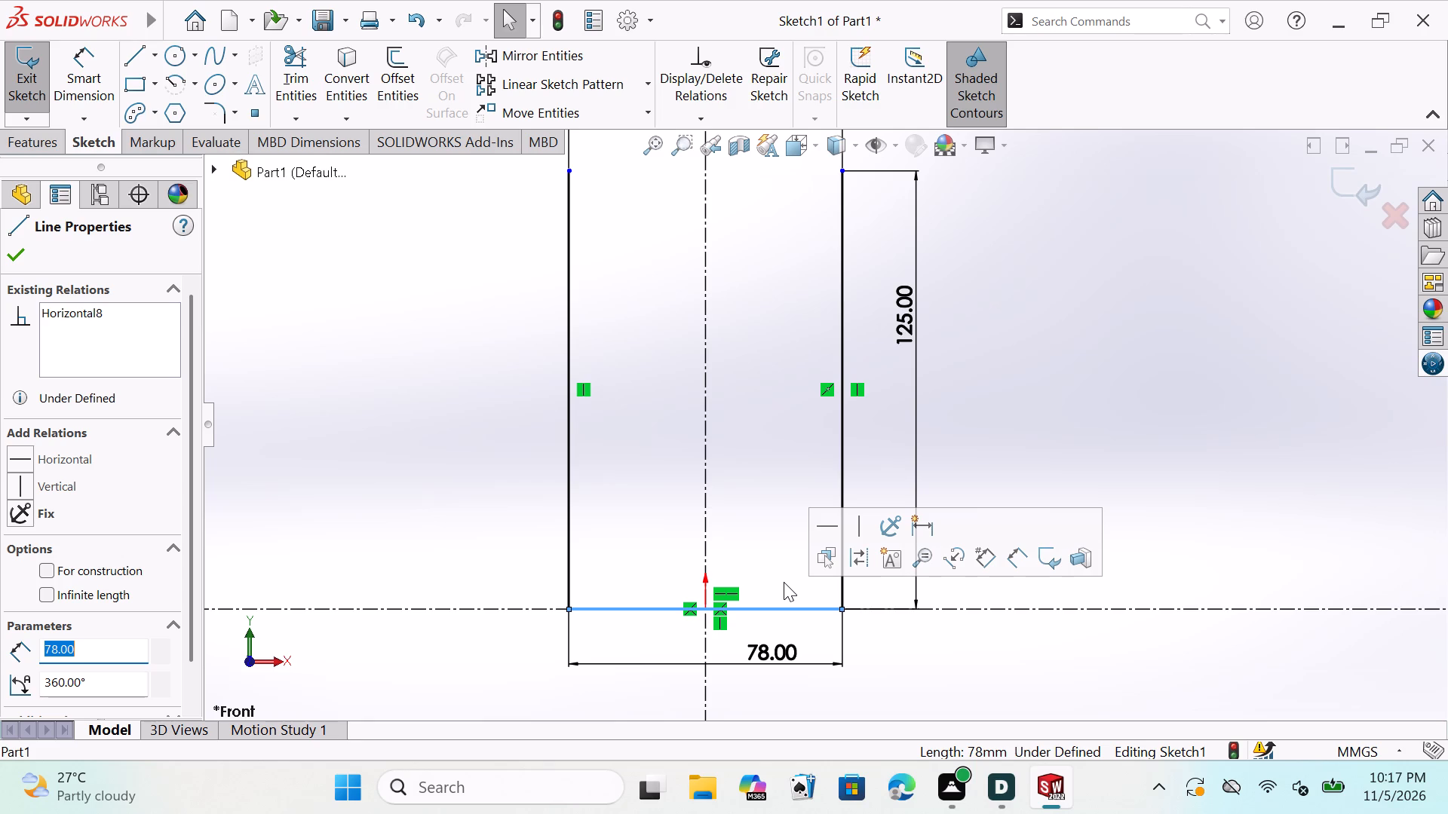
key("Escape")
key("Escape")
key("Escape")
key("Escape")
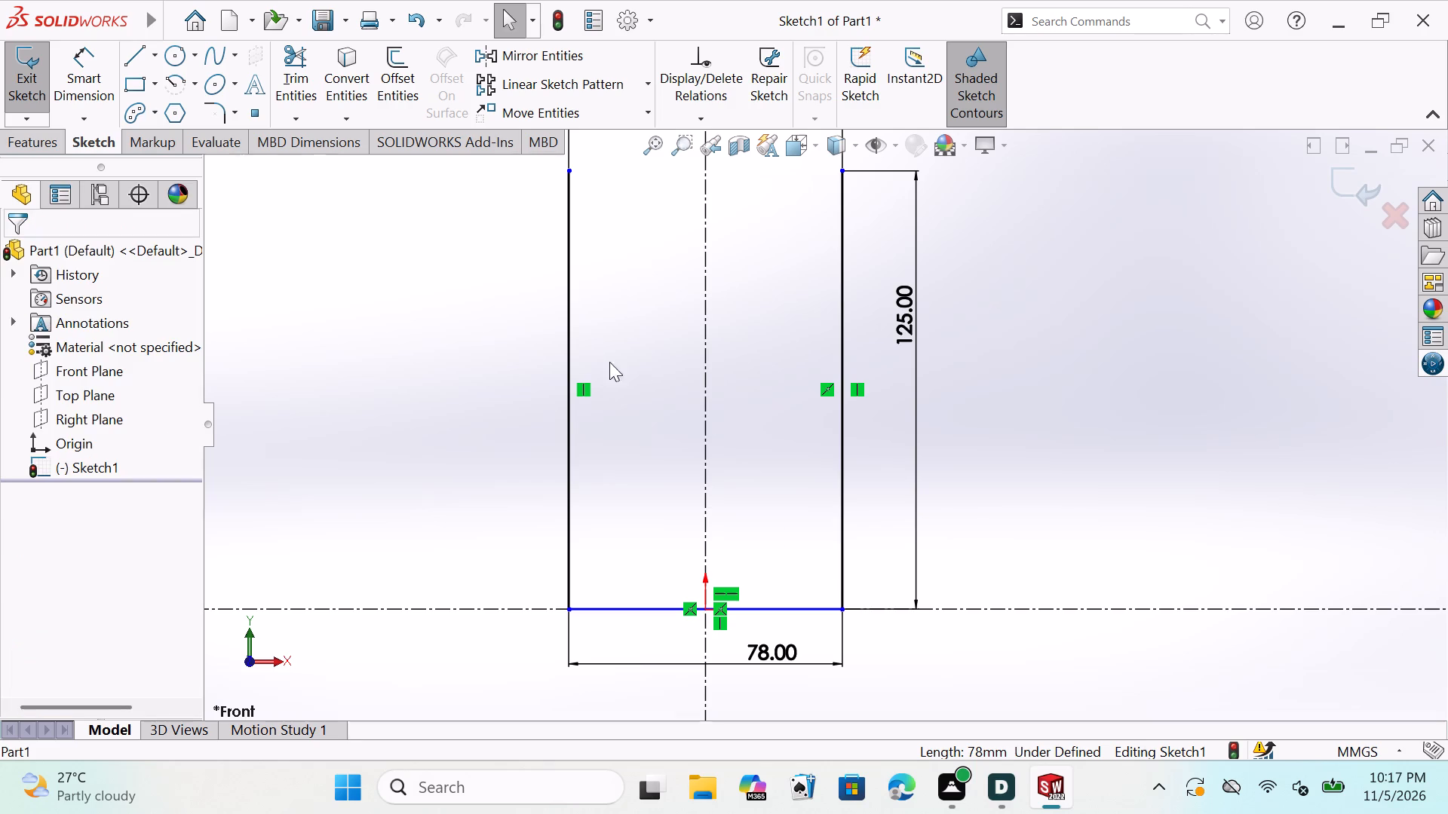
key("Escape")
scroll(606, 241, "down", 2)
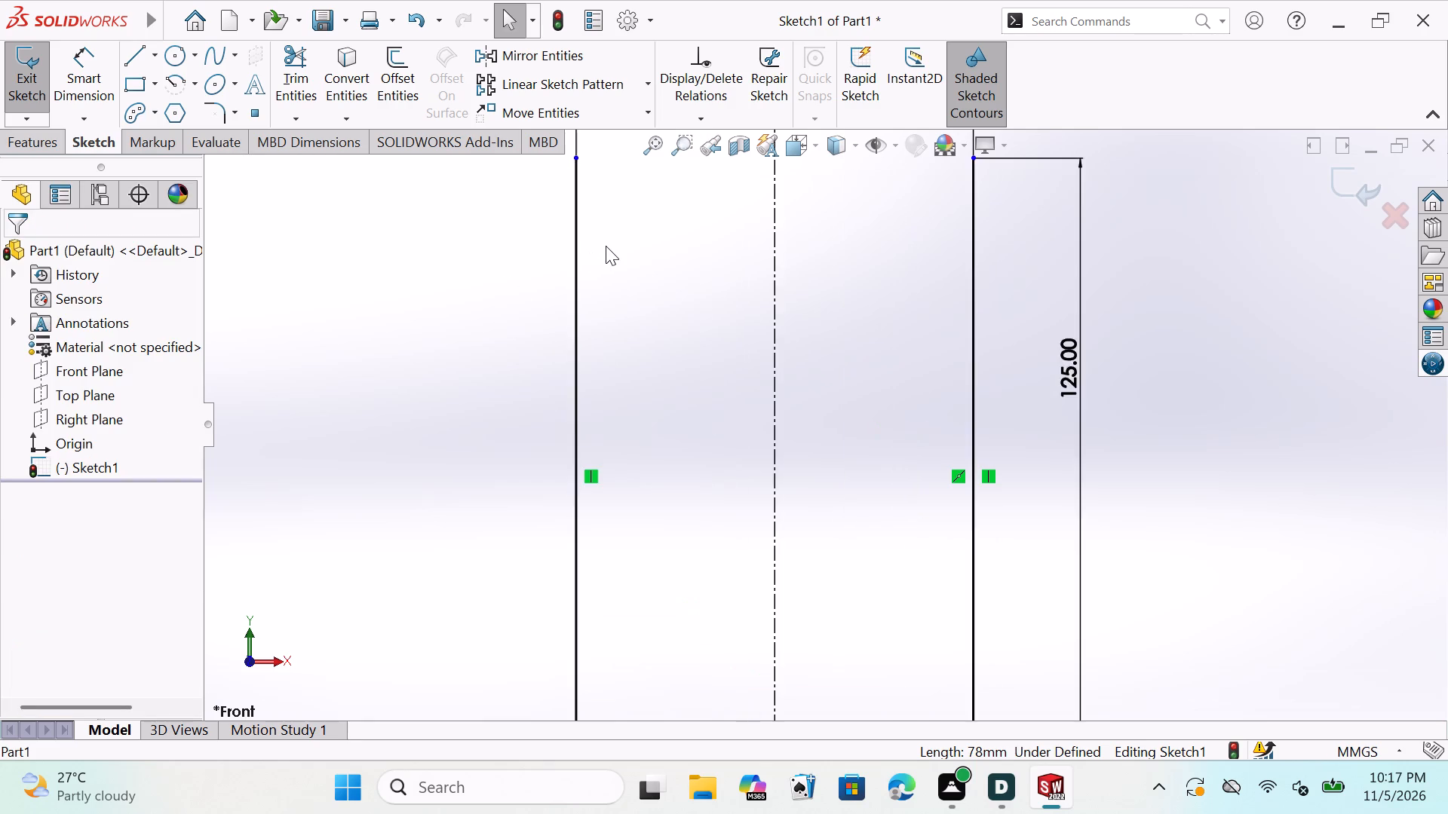
scroll(606, 246, "up", 4)
scroll(759, 298, "down", 2)
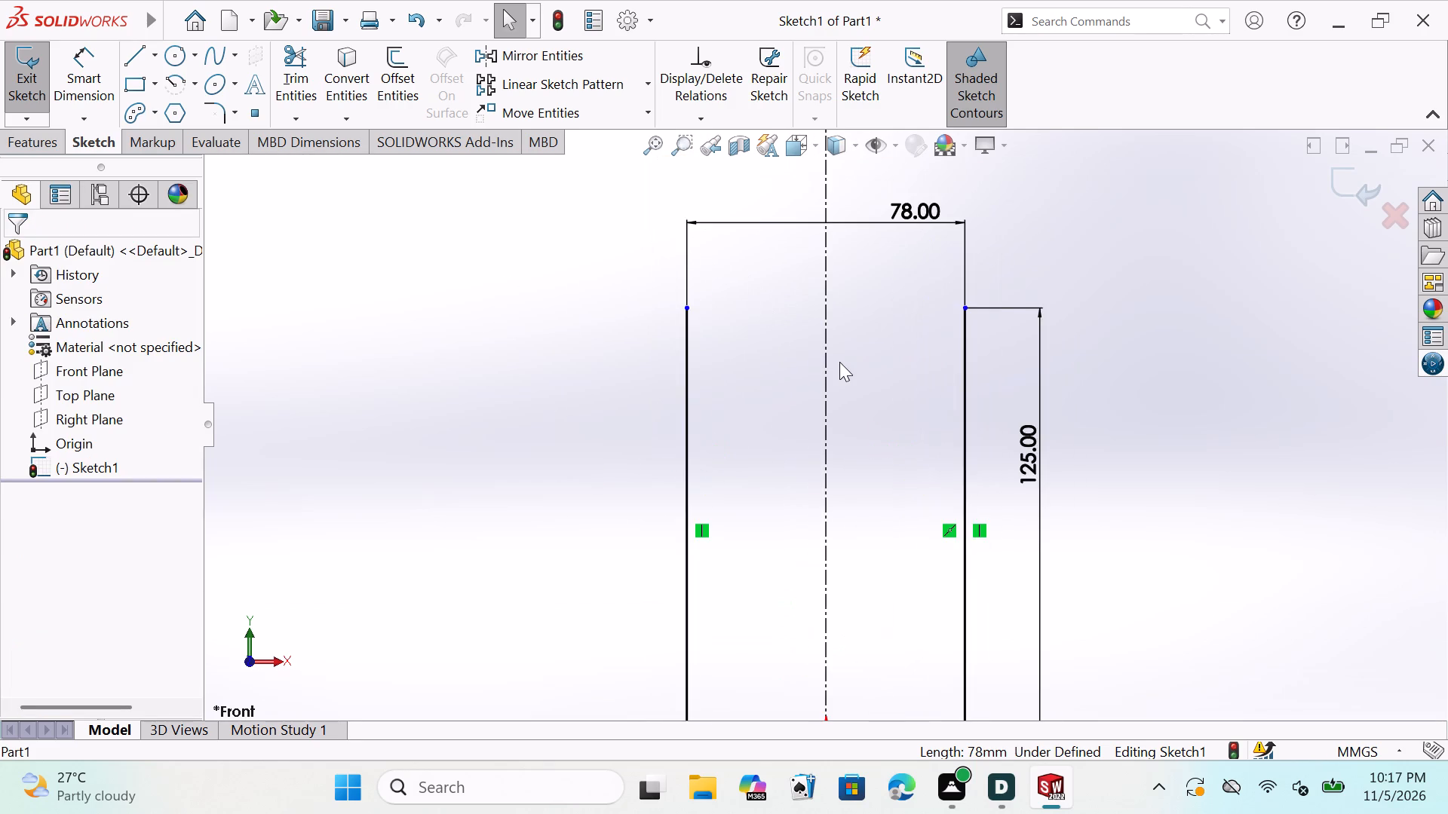
scroll(839, 362, "down", 1)
key("Escape")
key("Escape")
key("Escape")
key("Escape")
key("Escape")
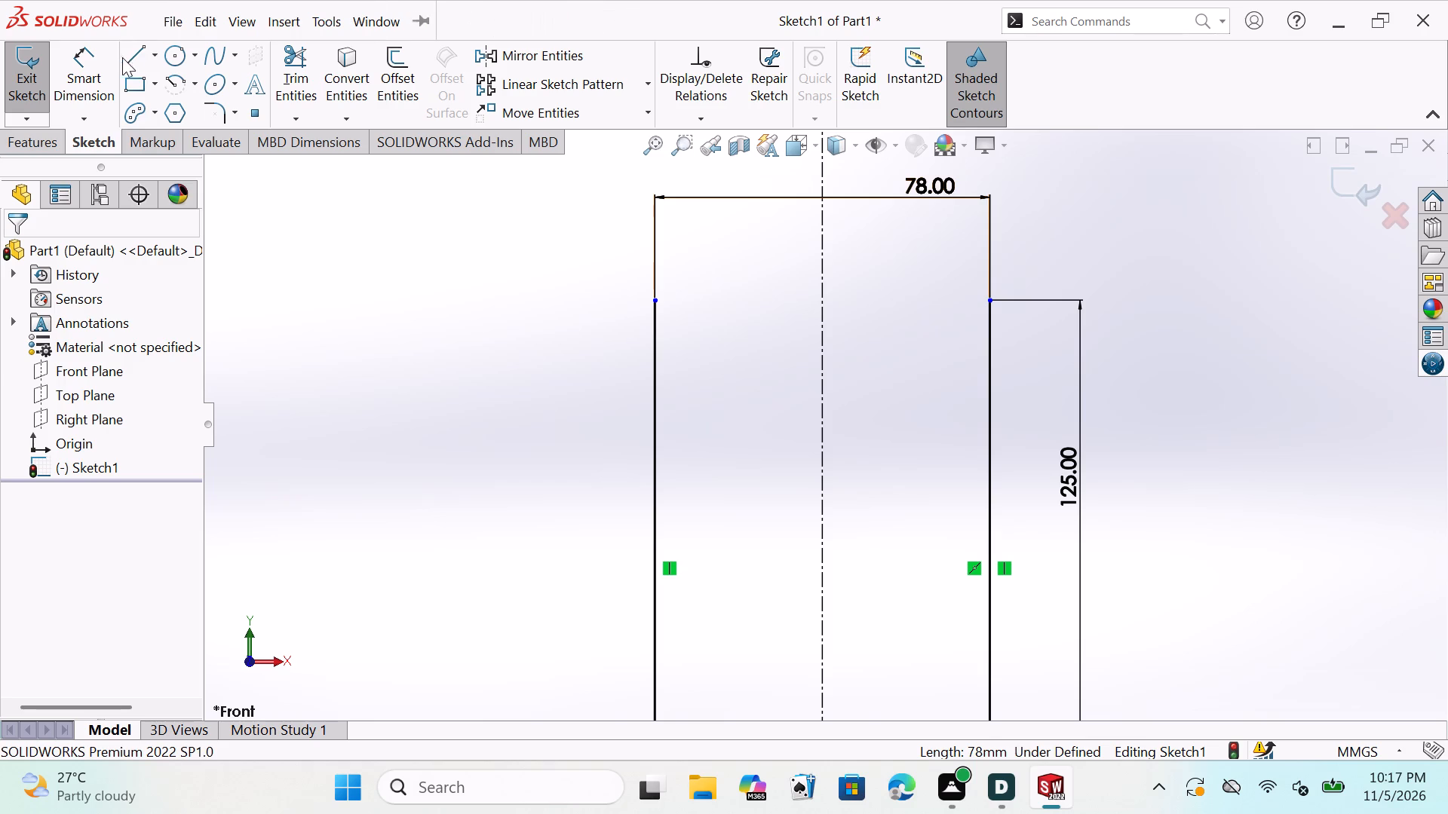
Sketch a horizontal line about 11 mm long inward from the left side's top end, then a line about 14.8 mm long sloping down and inward.
left_click(127, 51)
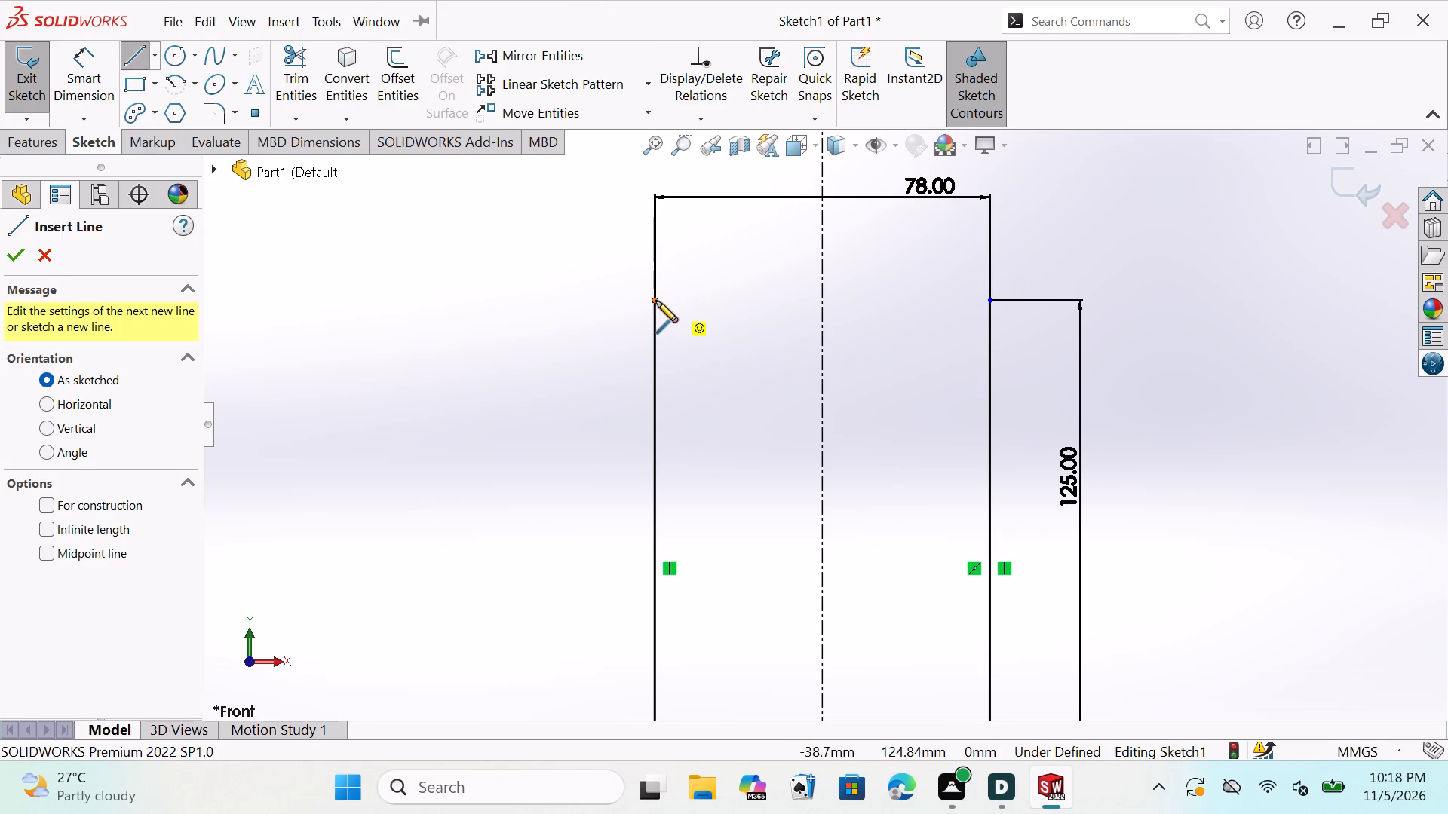
left_click(656, 301)
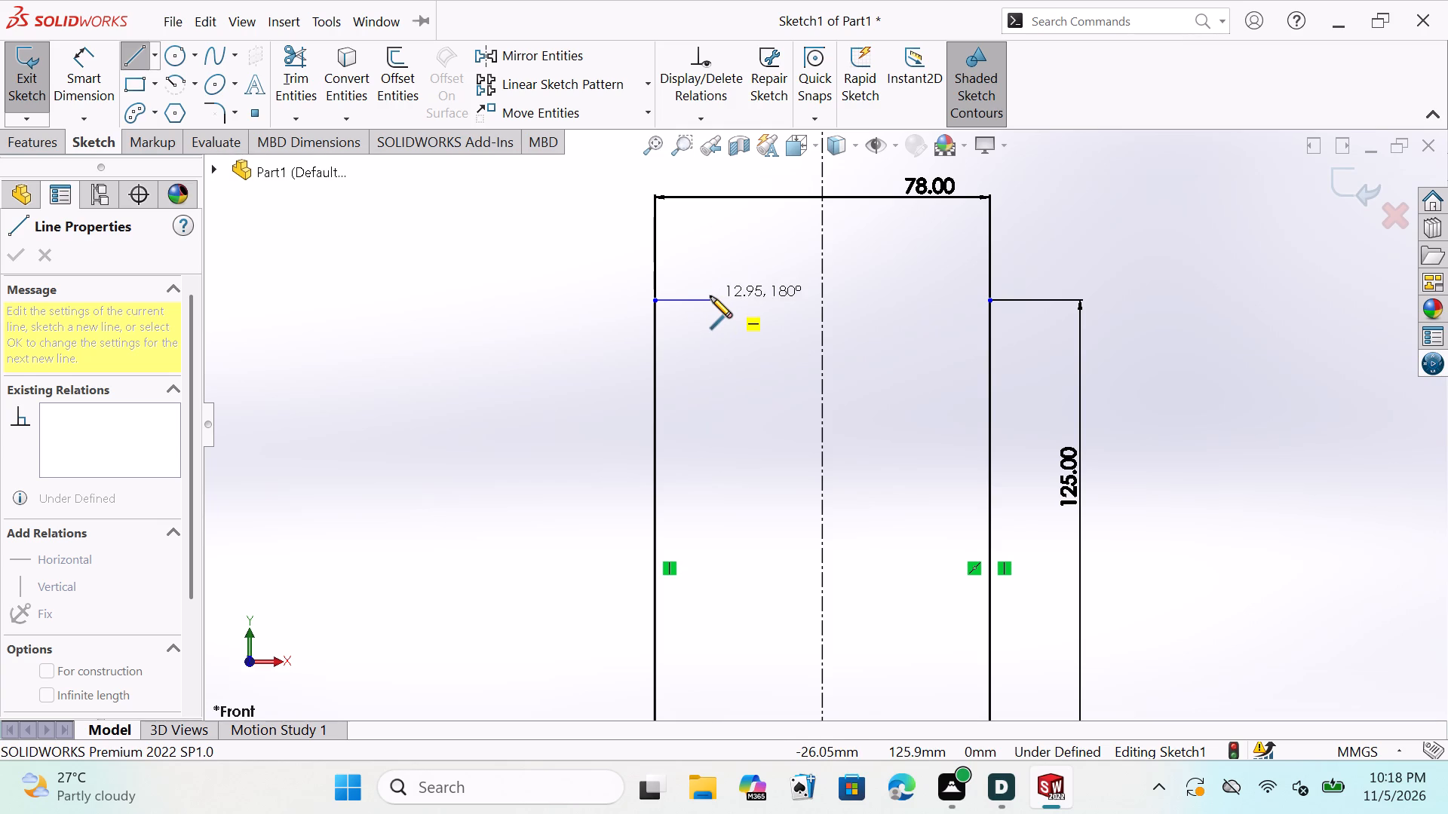
left_click(703, 302)
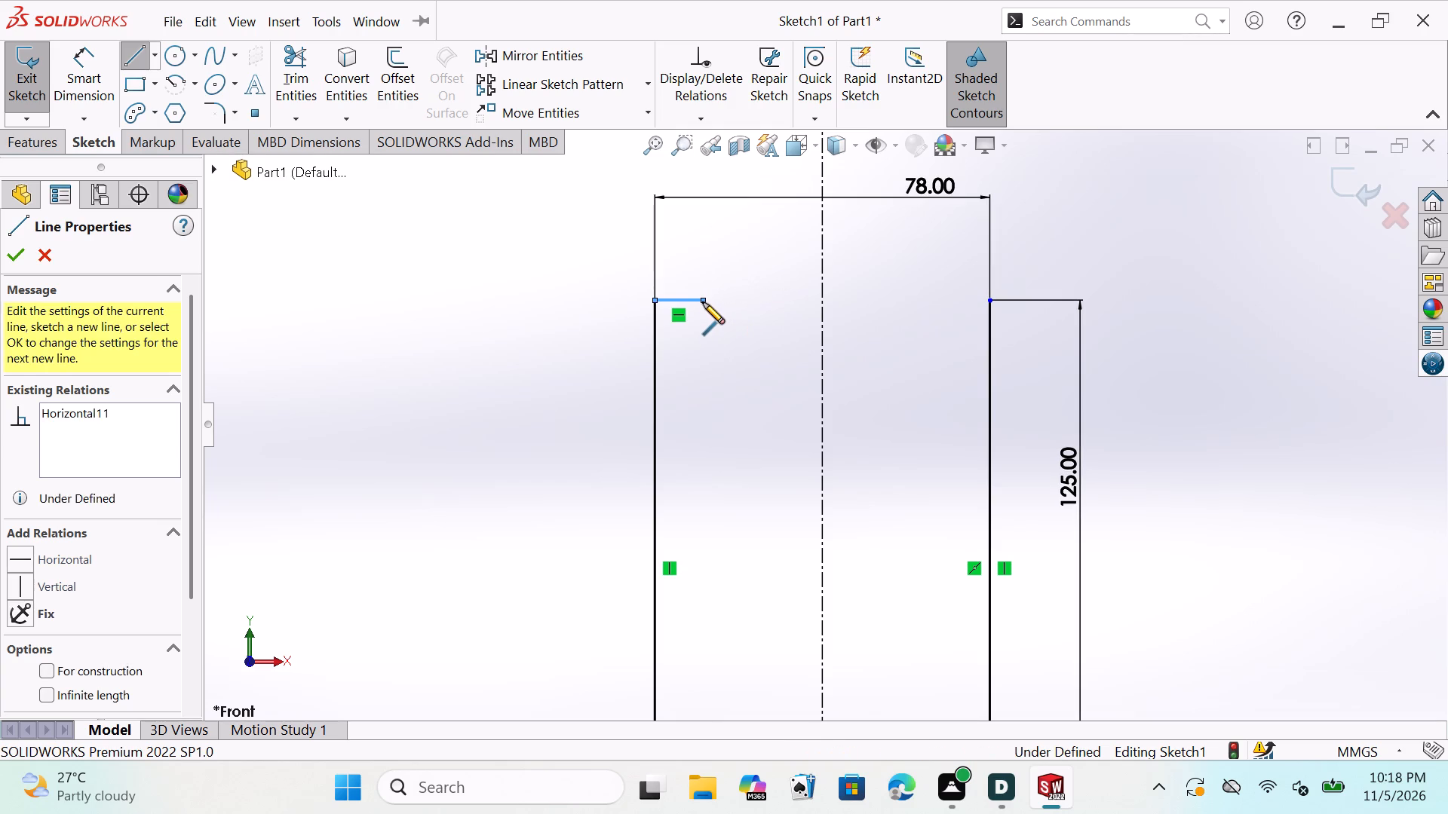
double_click(713, 366)
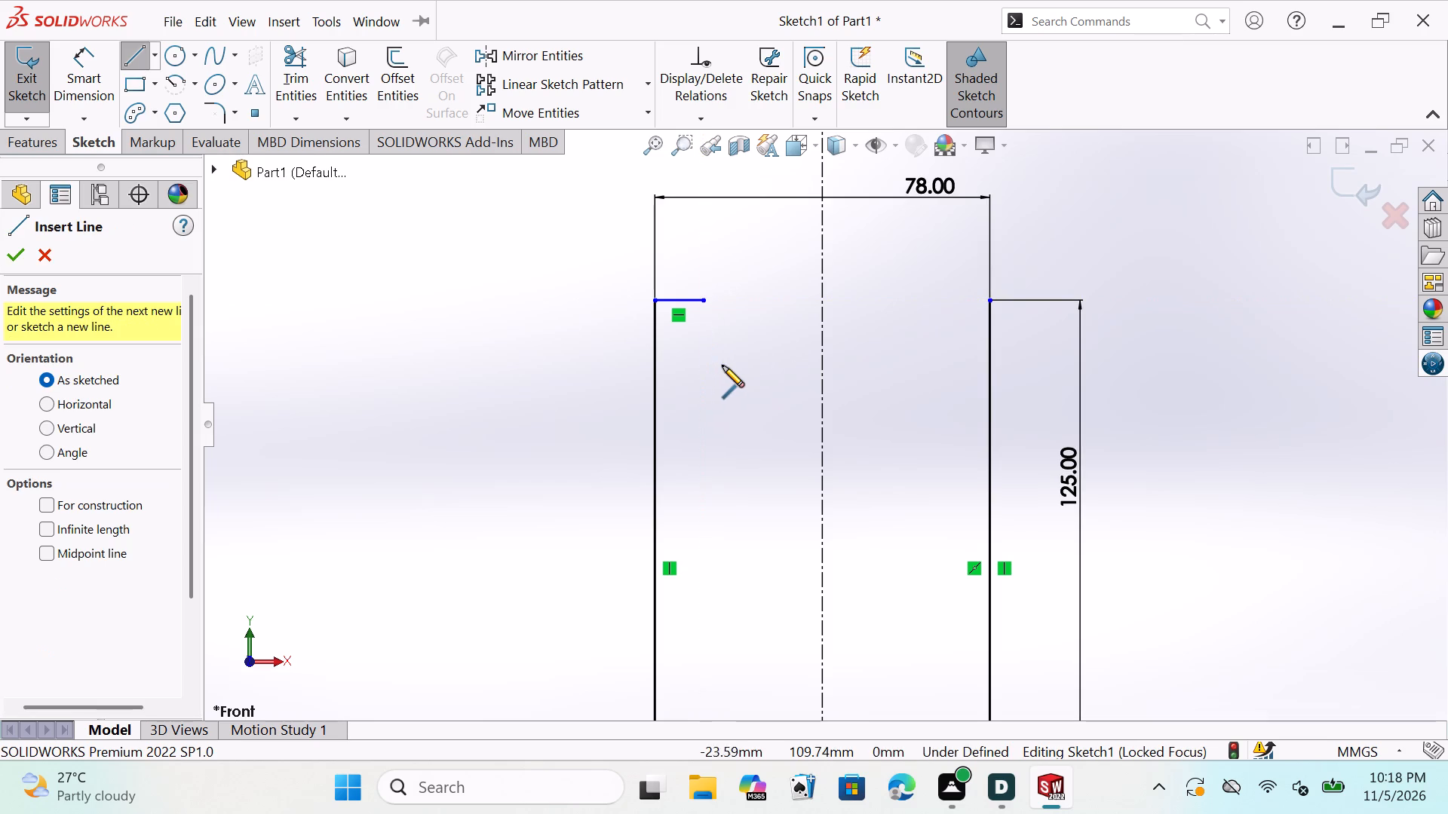
left_click(703, 299)
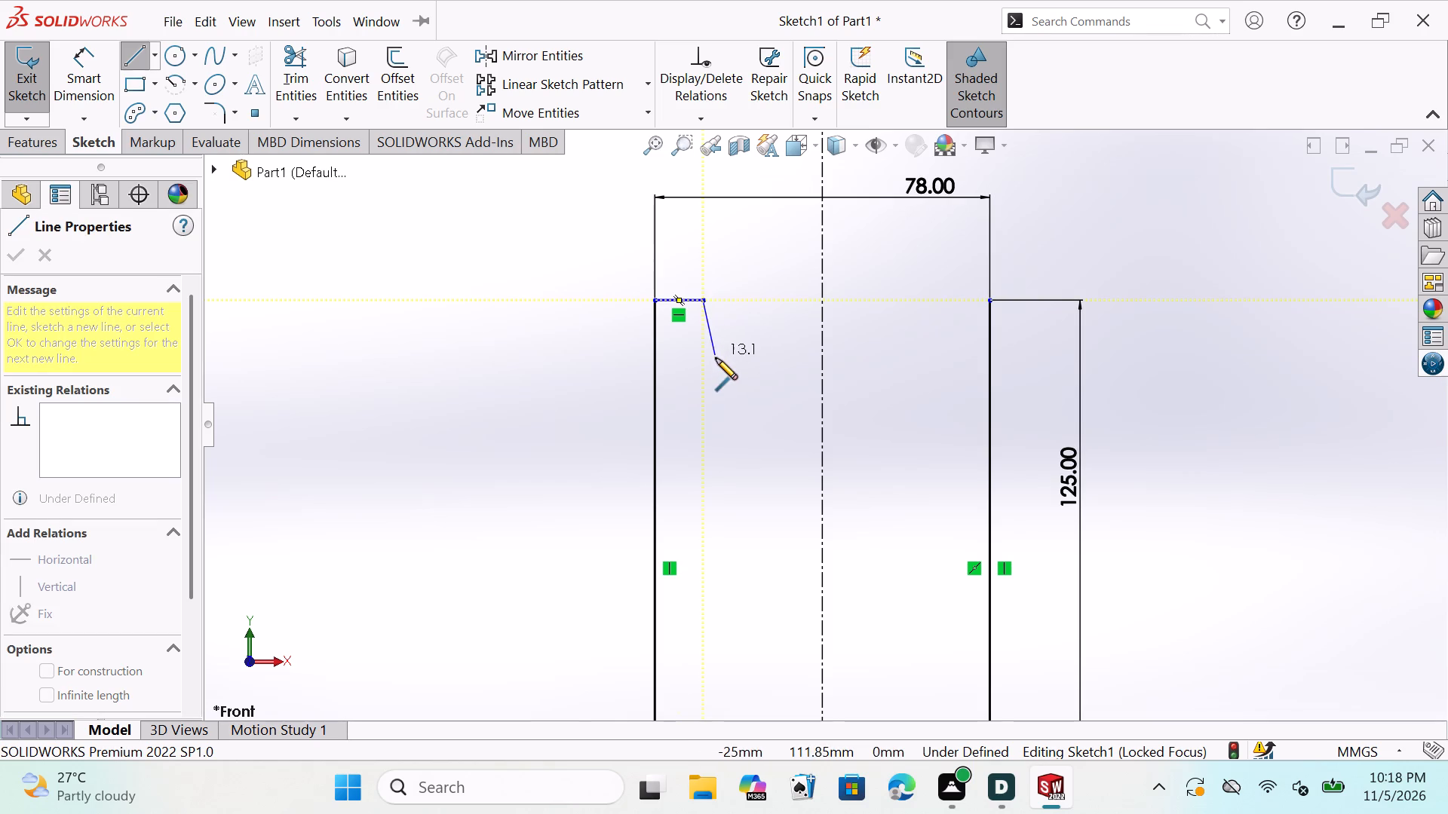
double_click(719, 364)
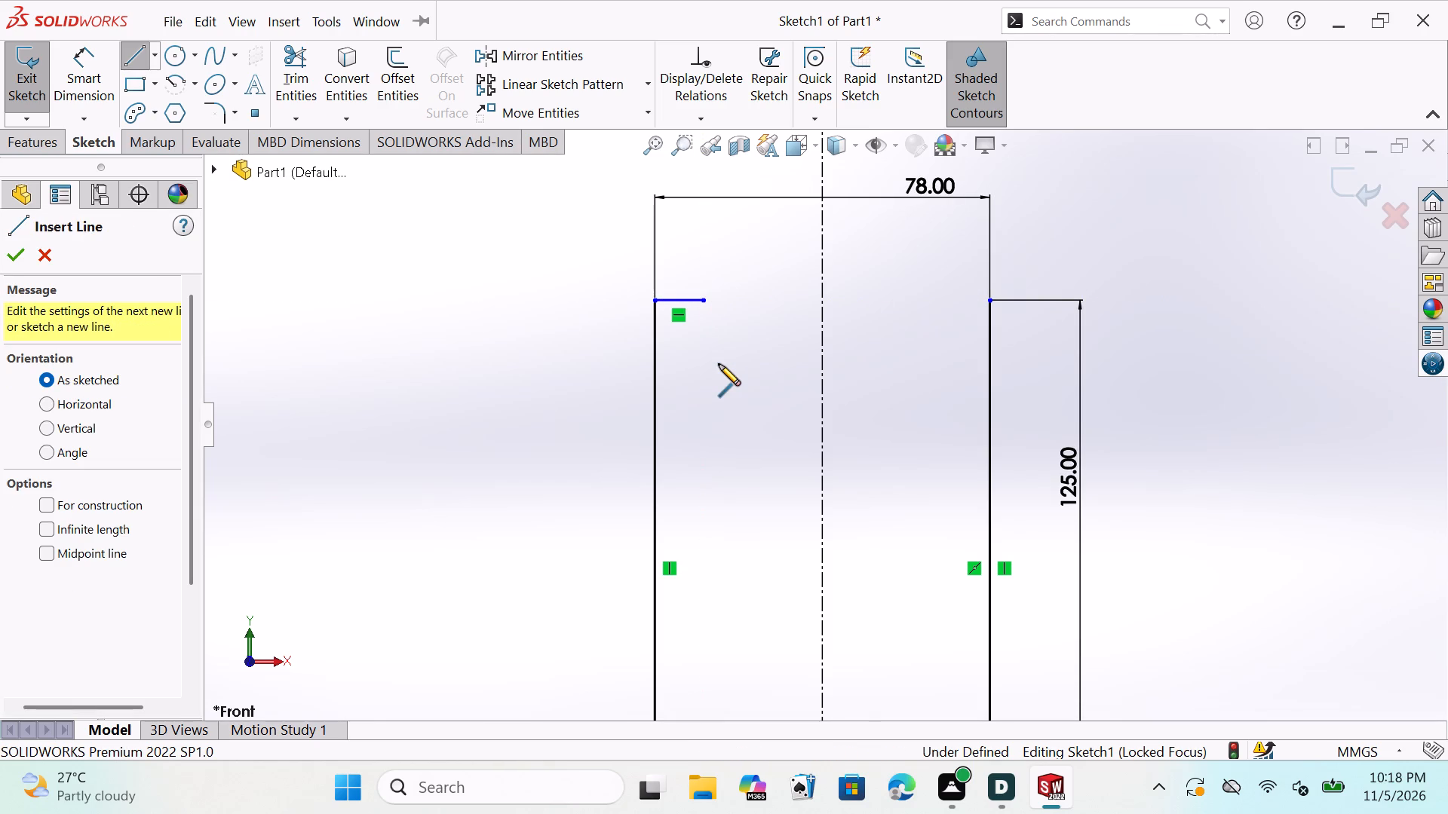
left_click(704, 300)
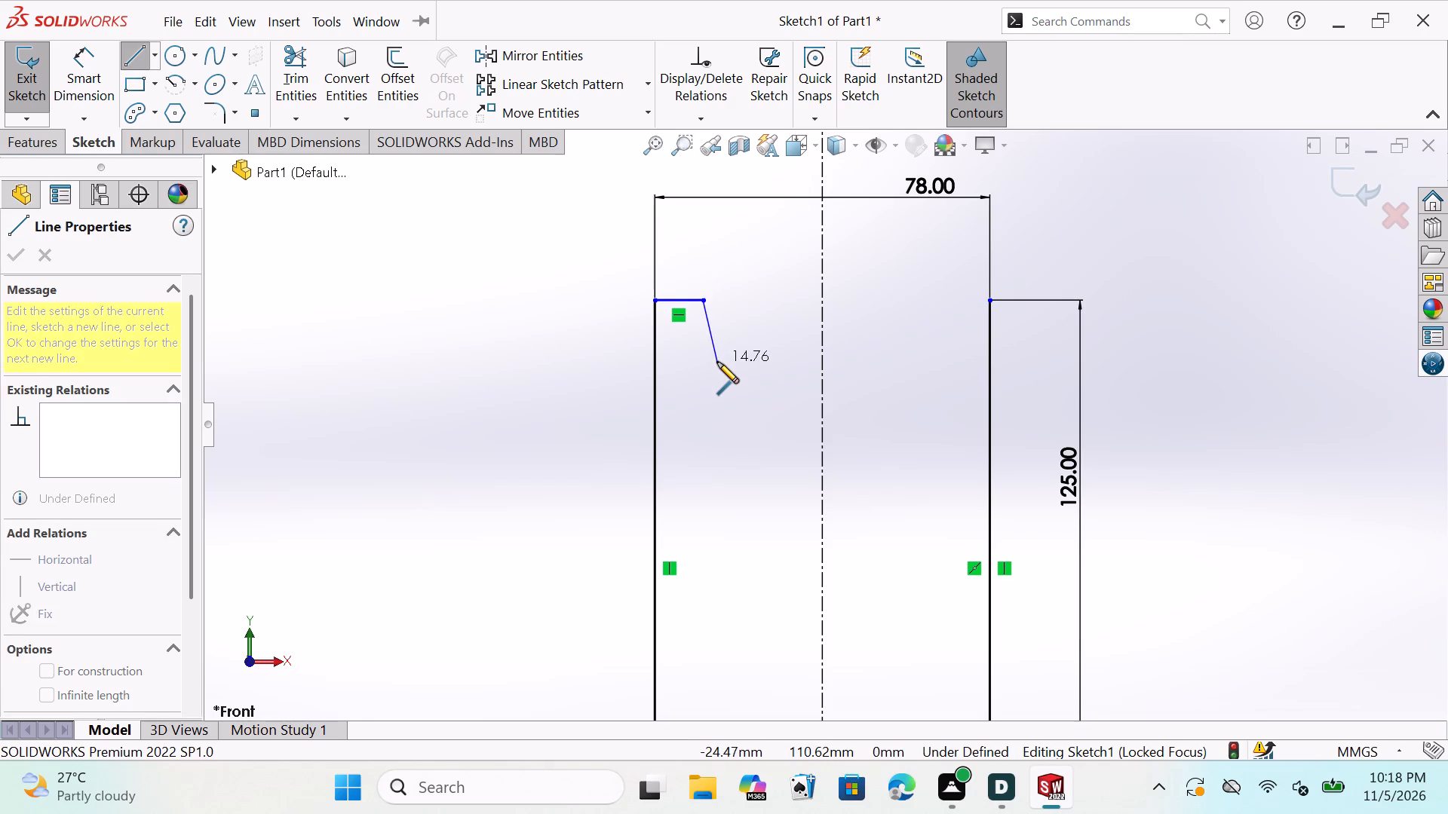
left_click(717, 362)
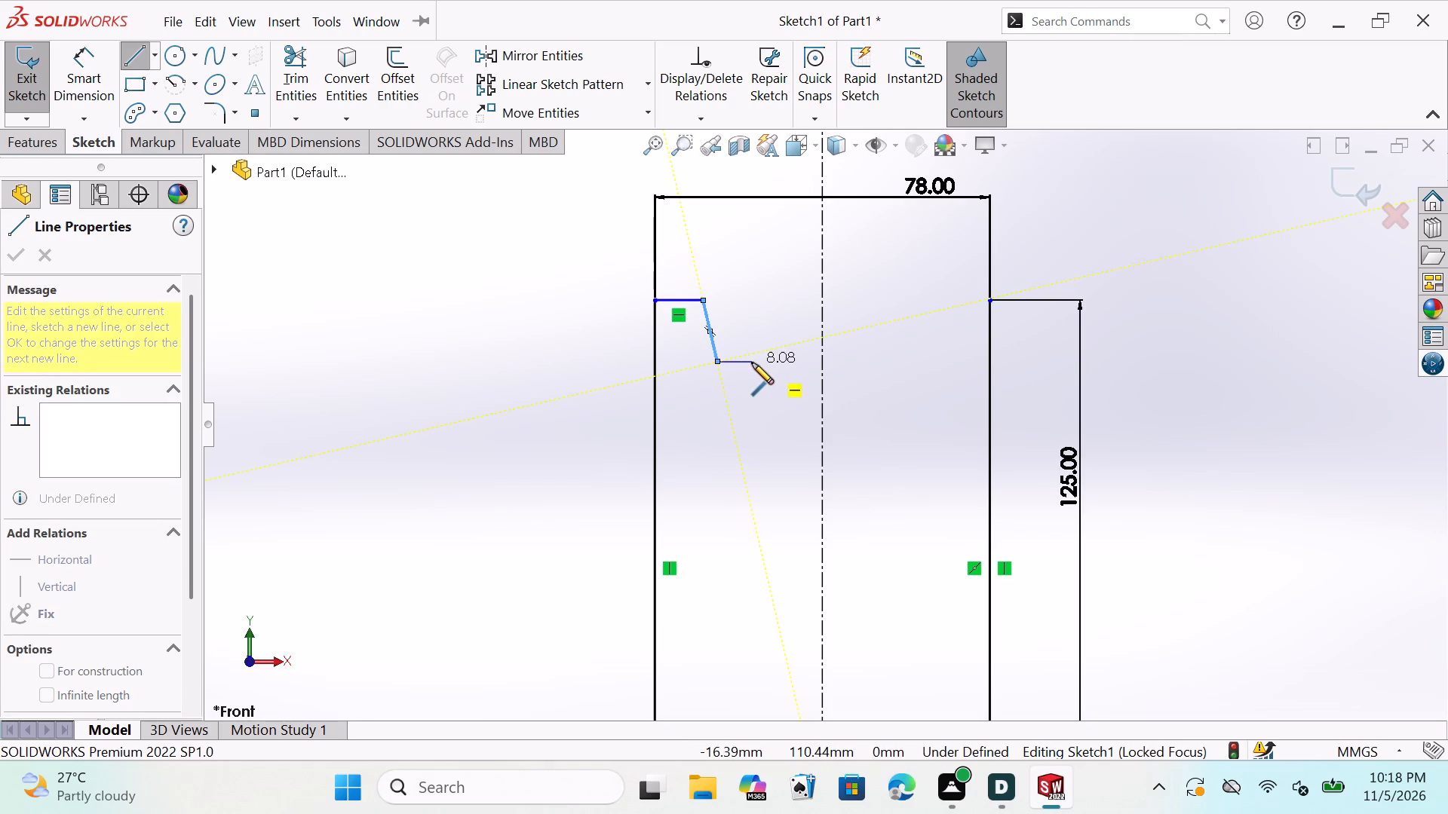
double_click(756, 363)
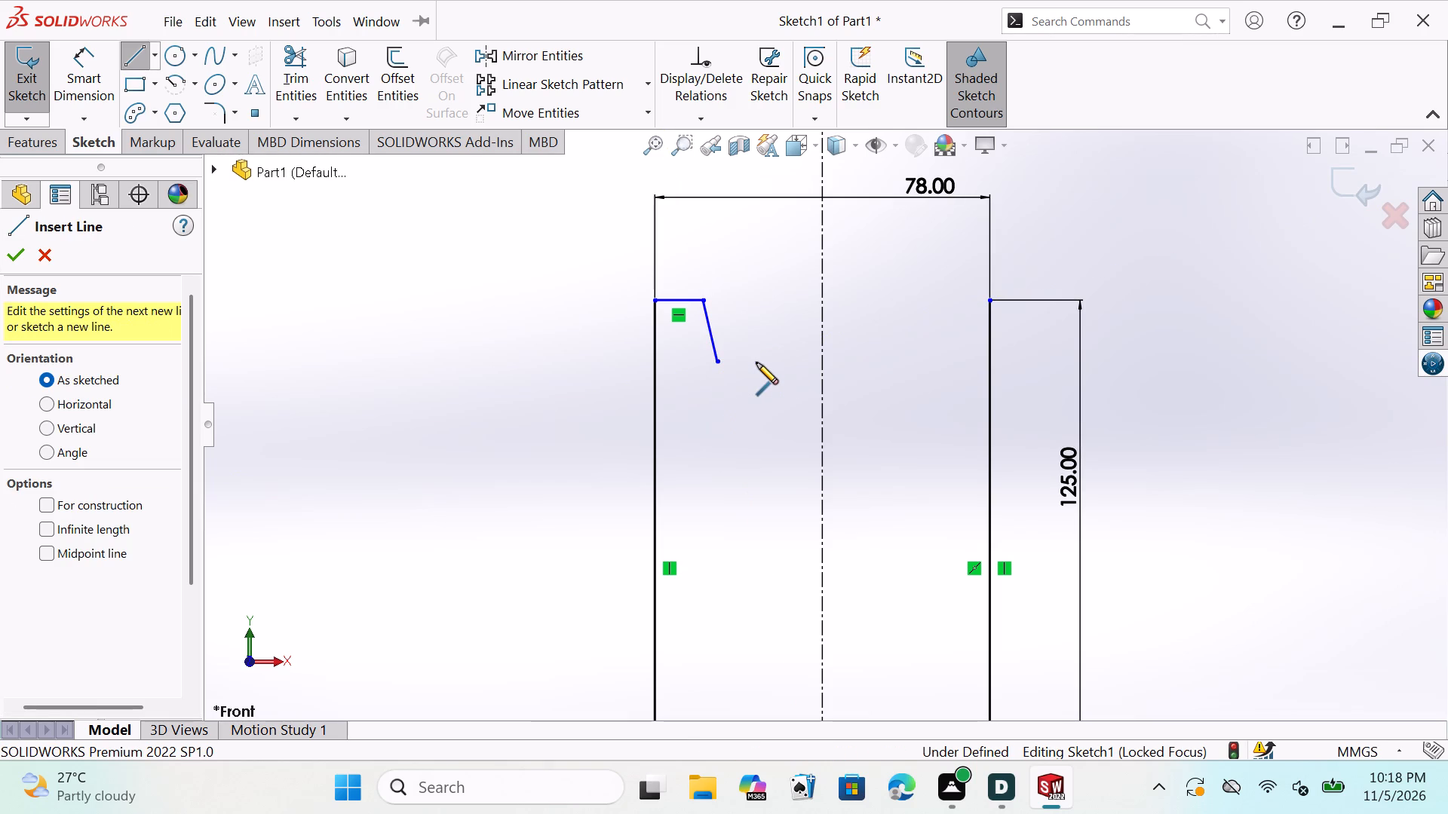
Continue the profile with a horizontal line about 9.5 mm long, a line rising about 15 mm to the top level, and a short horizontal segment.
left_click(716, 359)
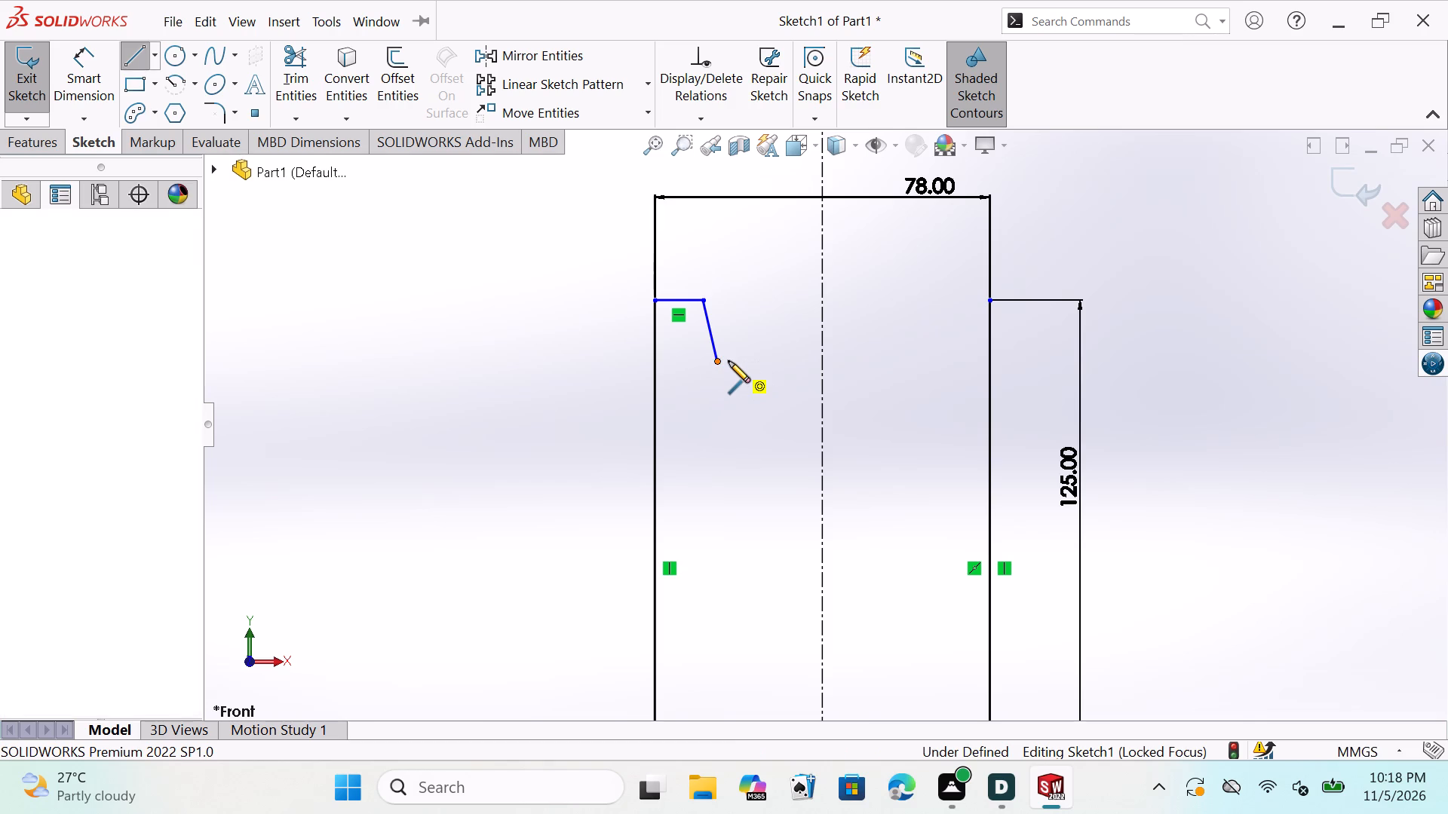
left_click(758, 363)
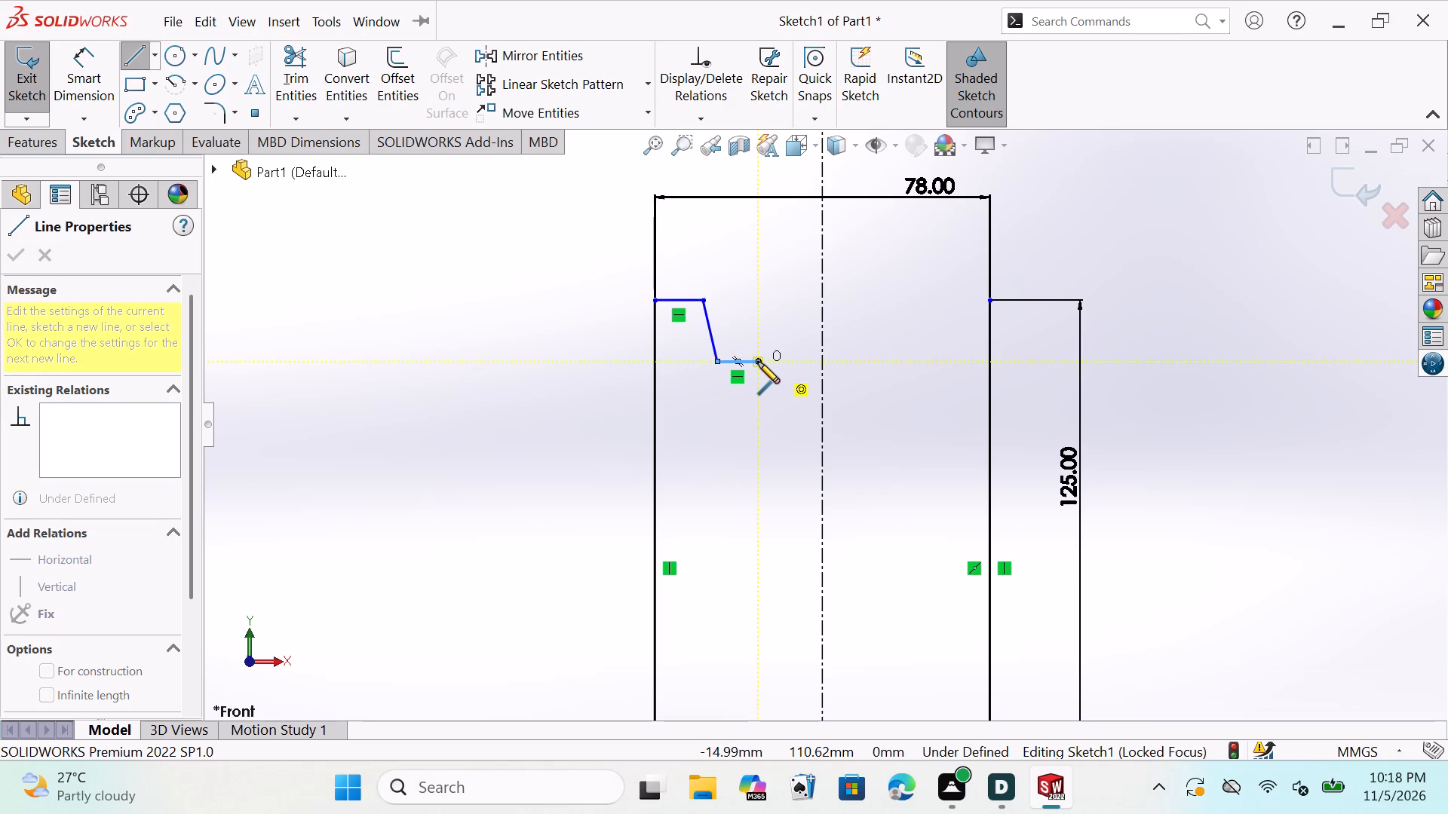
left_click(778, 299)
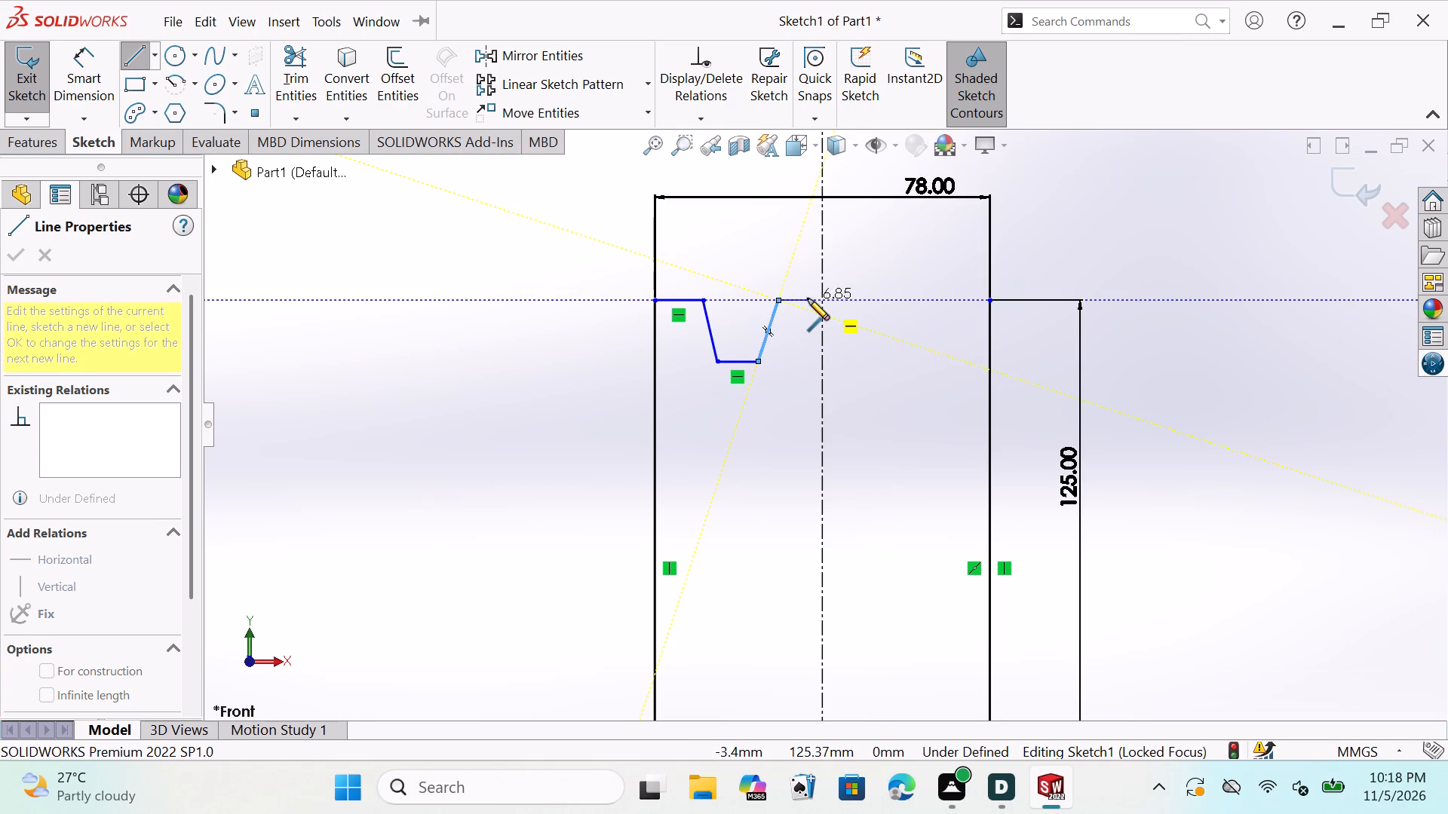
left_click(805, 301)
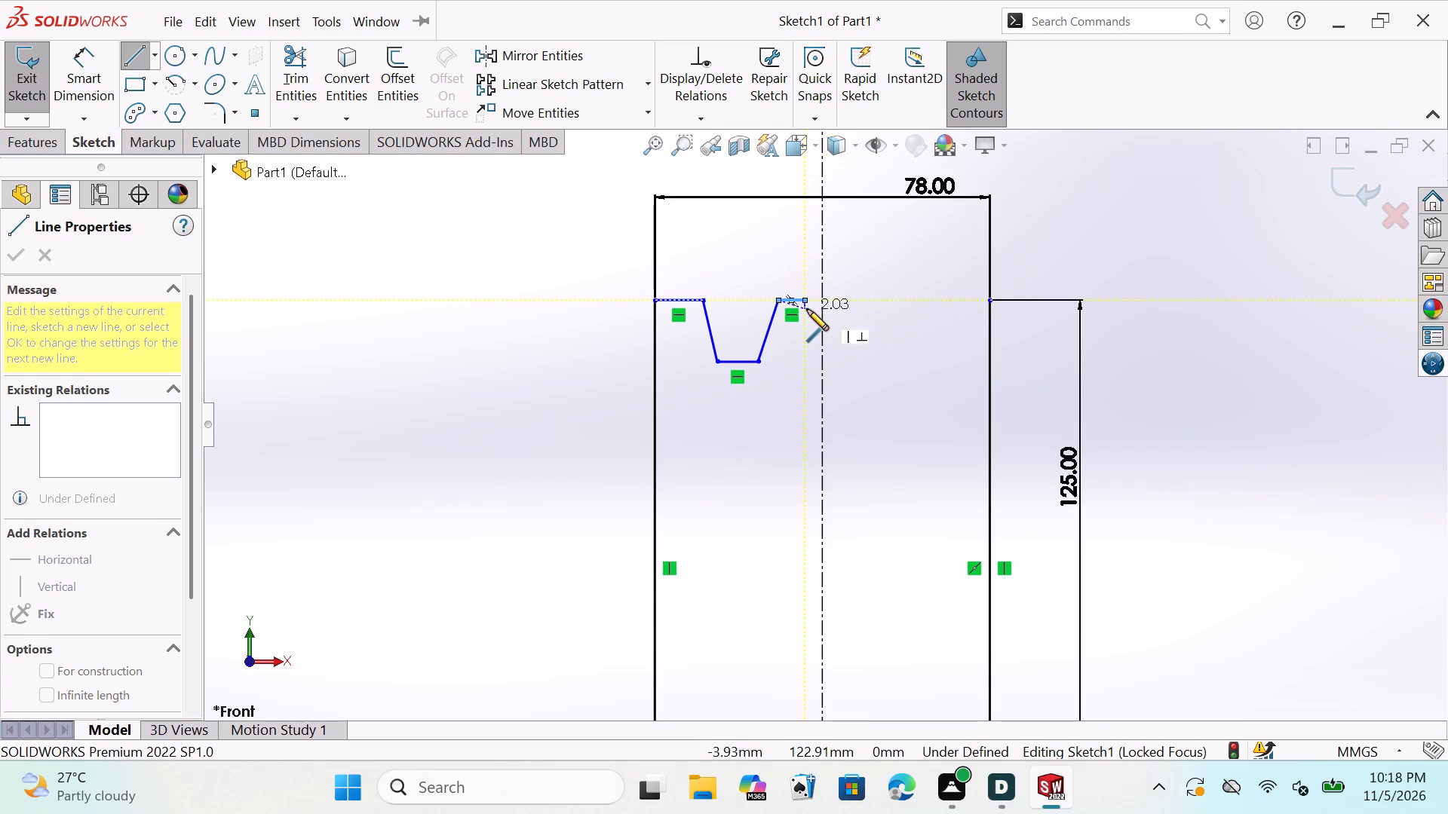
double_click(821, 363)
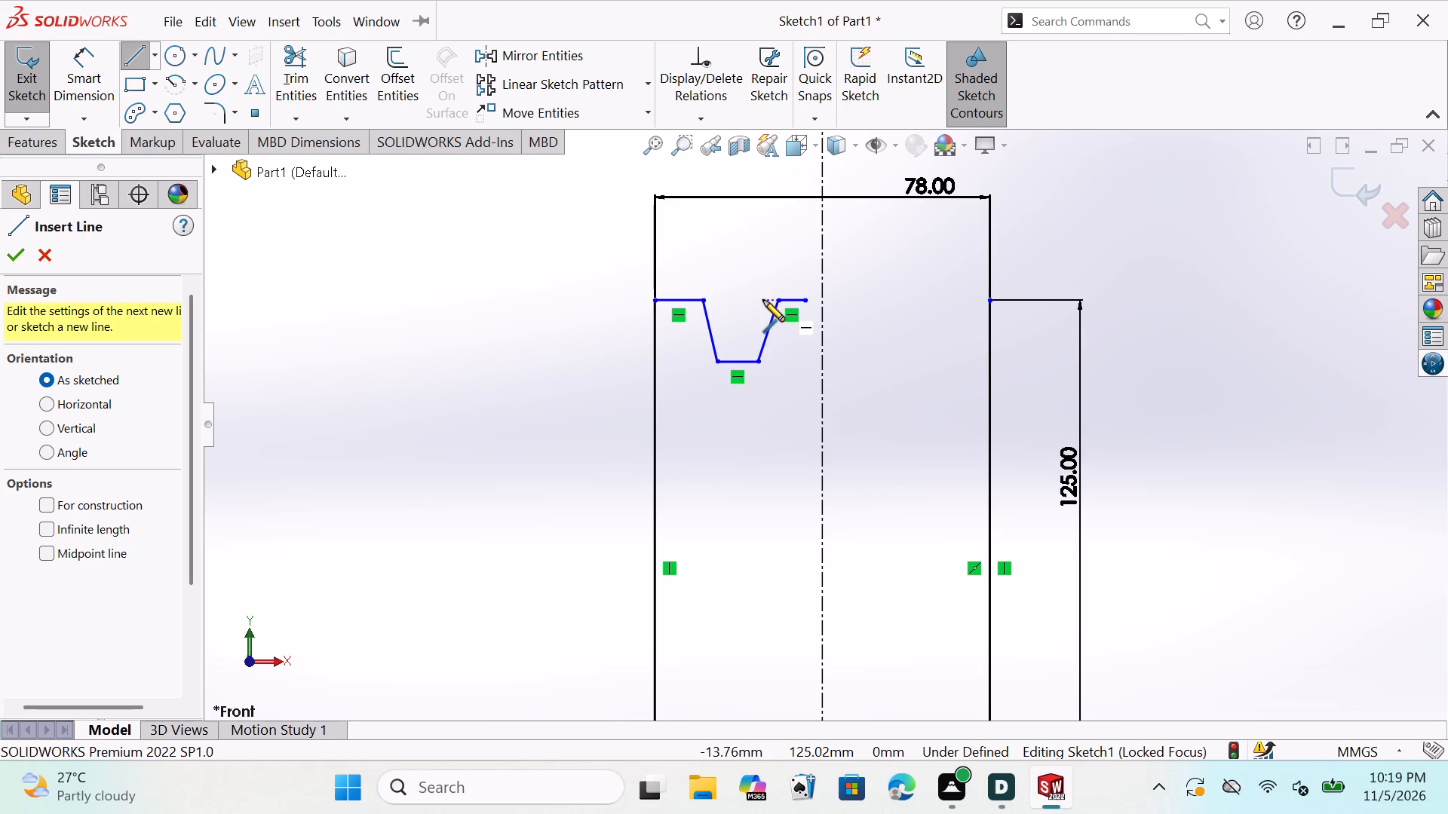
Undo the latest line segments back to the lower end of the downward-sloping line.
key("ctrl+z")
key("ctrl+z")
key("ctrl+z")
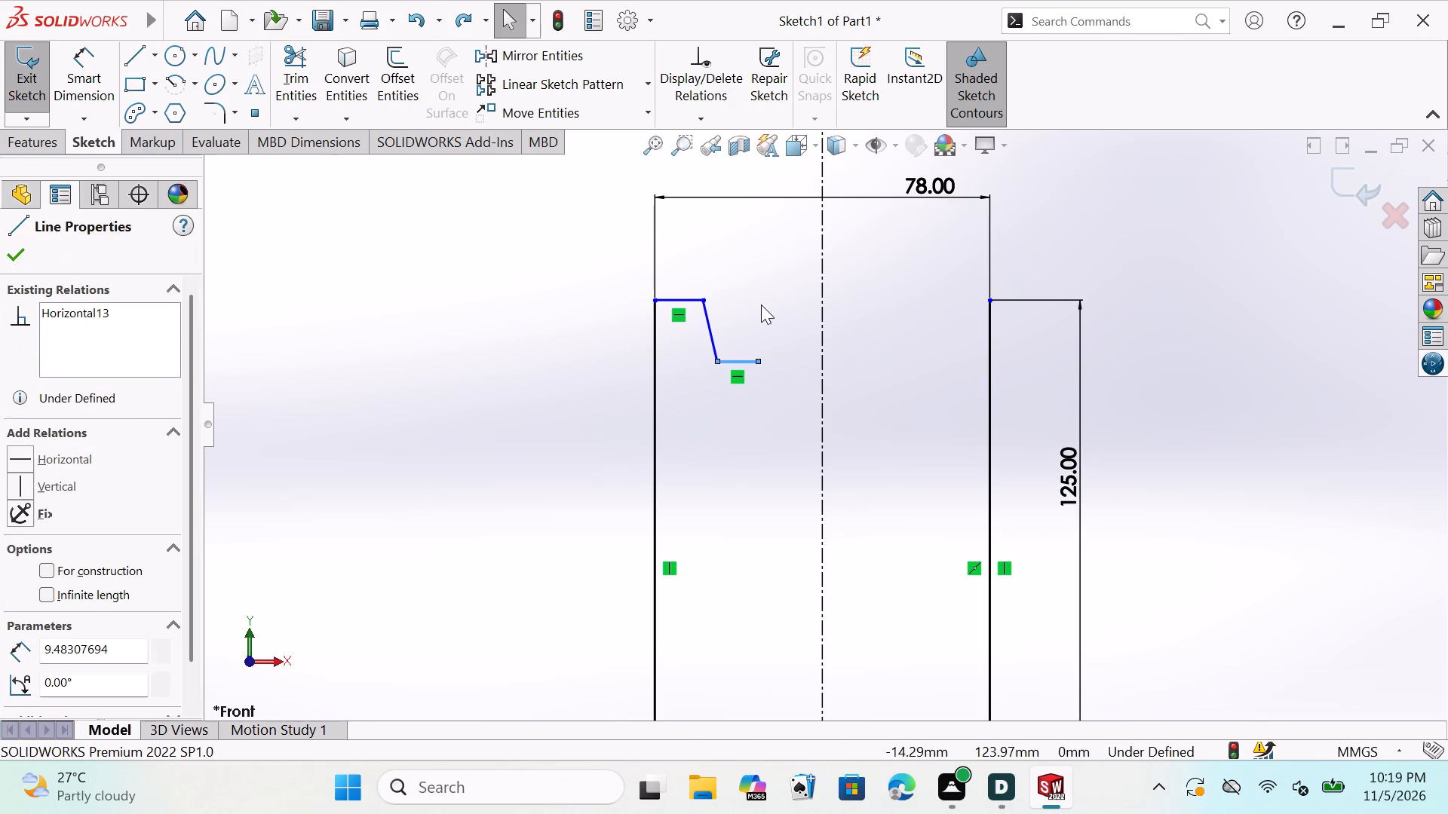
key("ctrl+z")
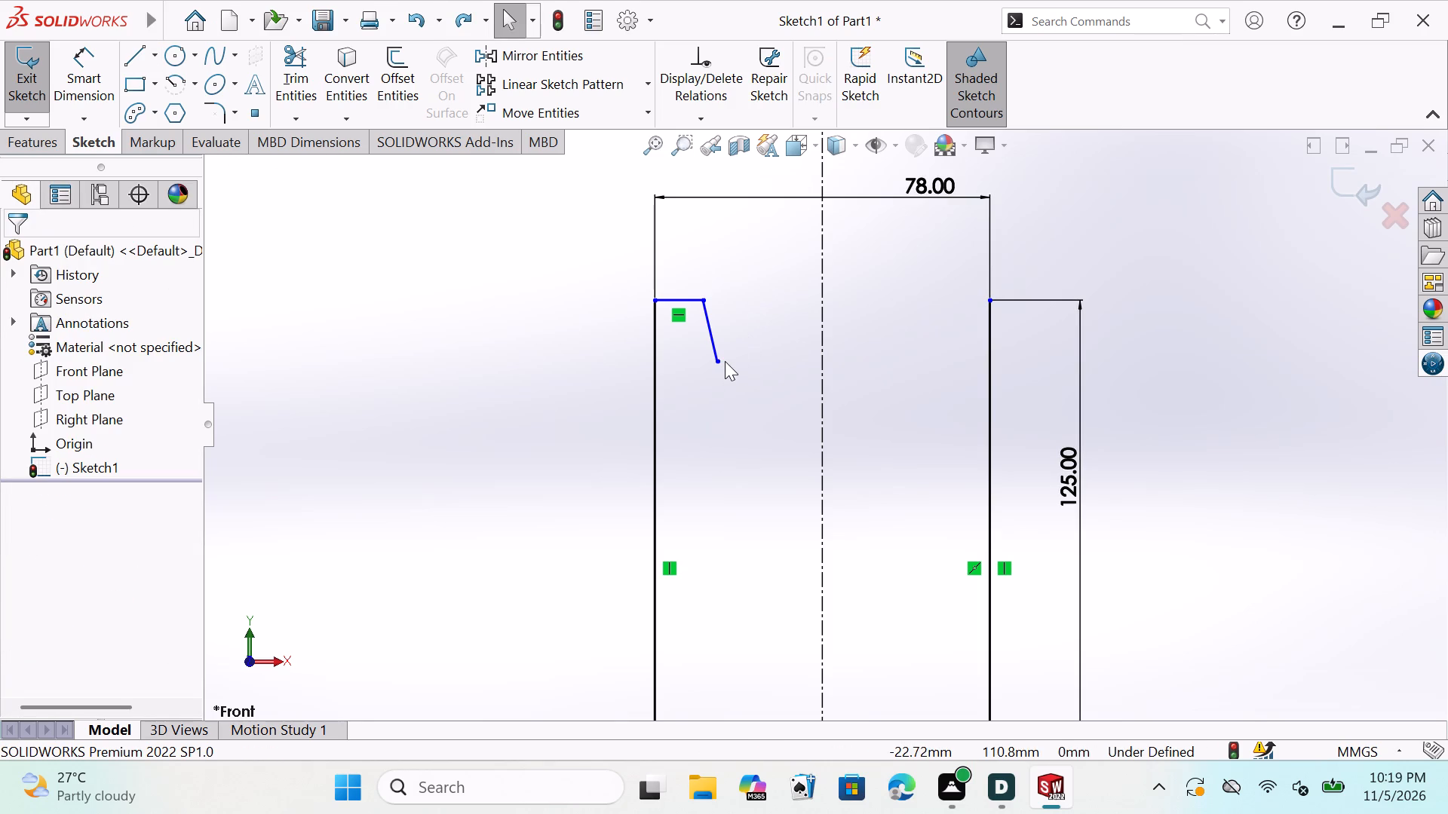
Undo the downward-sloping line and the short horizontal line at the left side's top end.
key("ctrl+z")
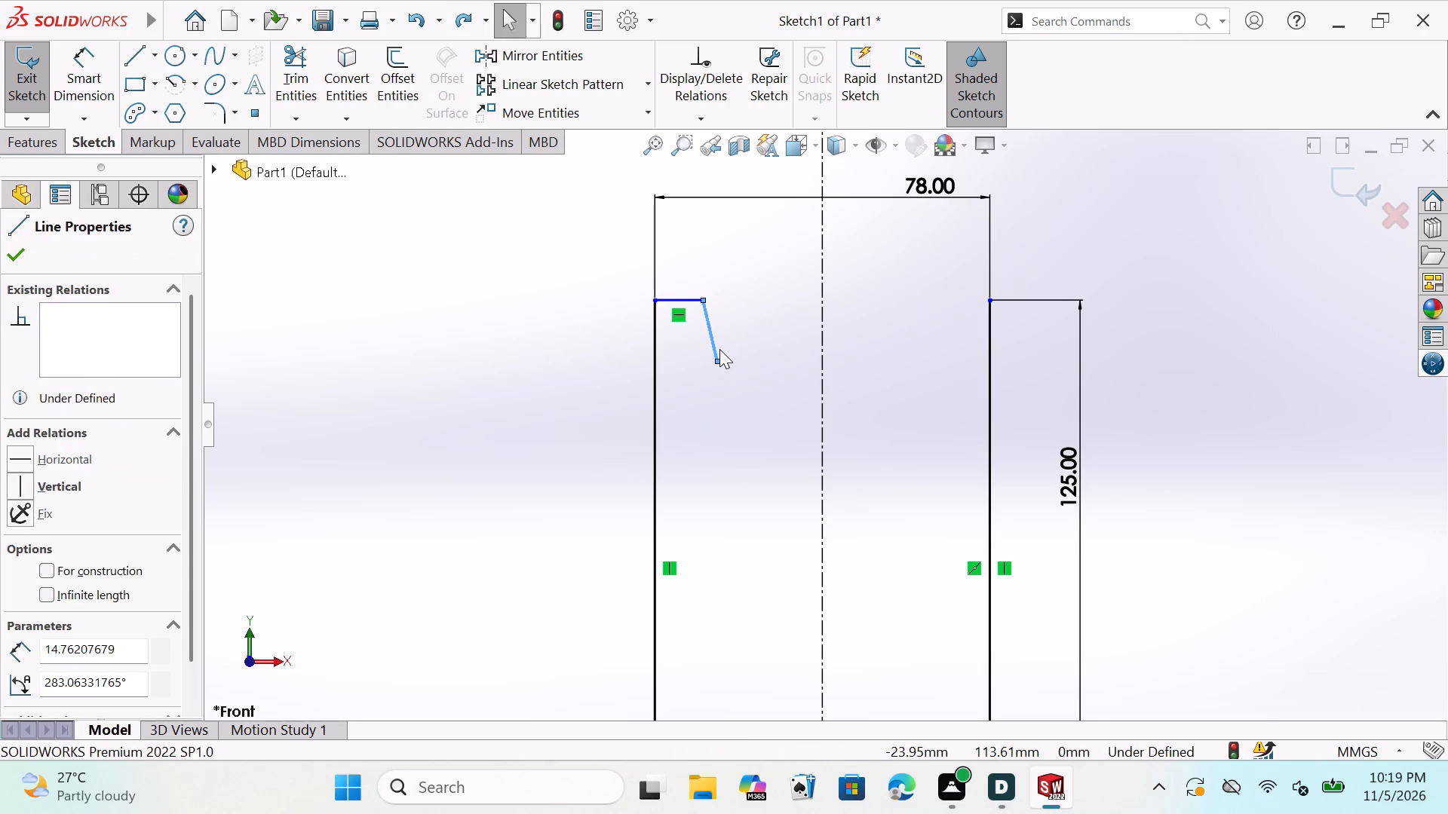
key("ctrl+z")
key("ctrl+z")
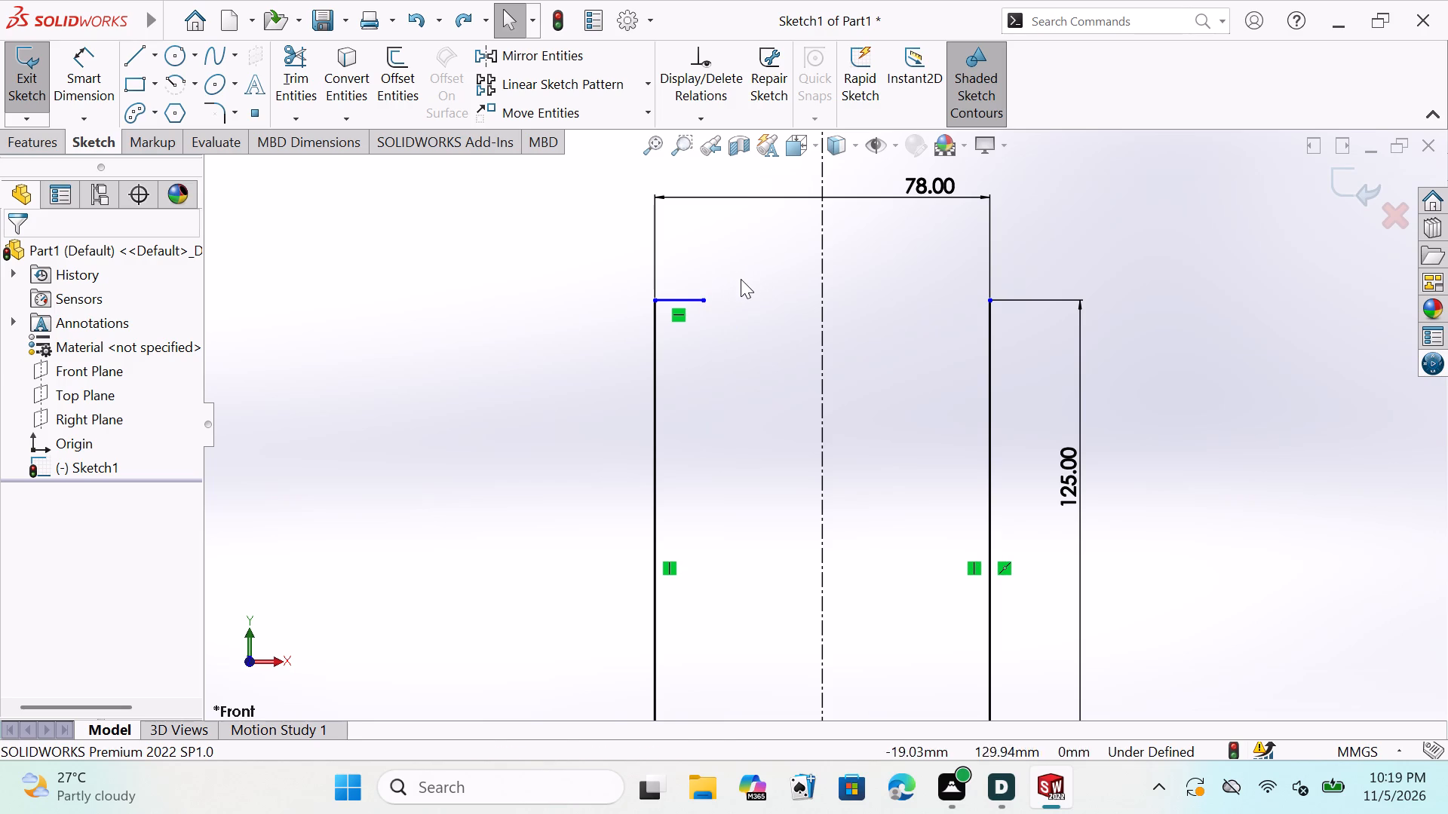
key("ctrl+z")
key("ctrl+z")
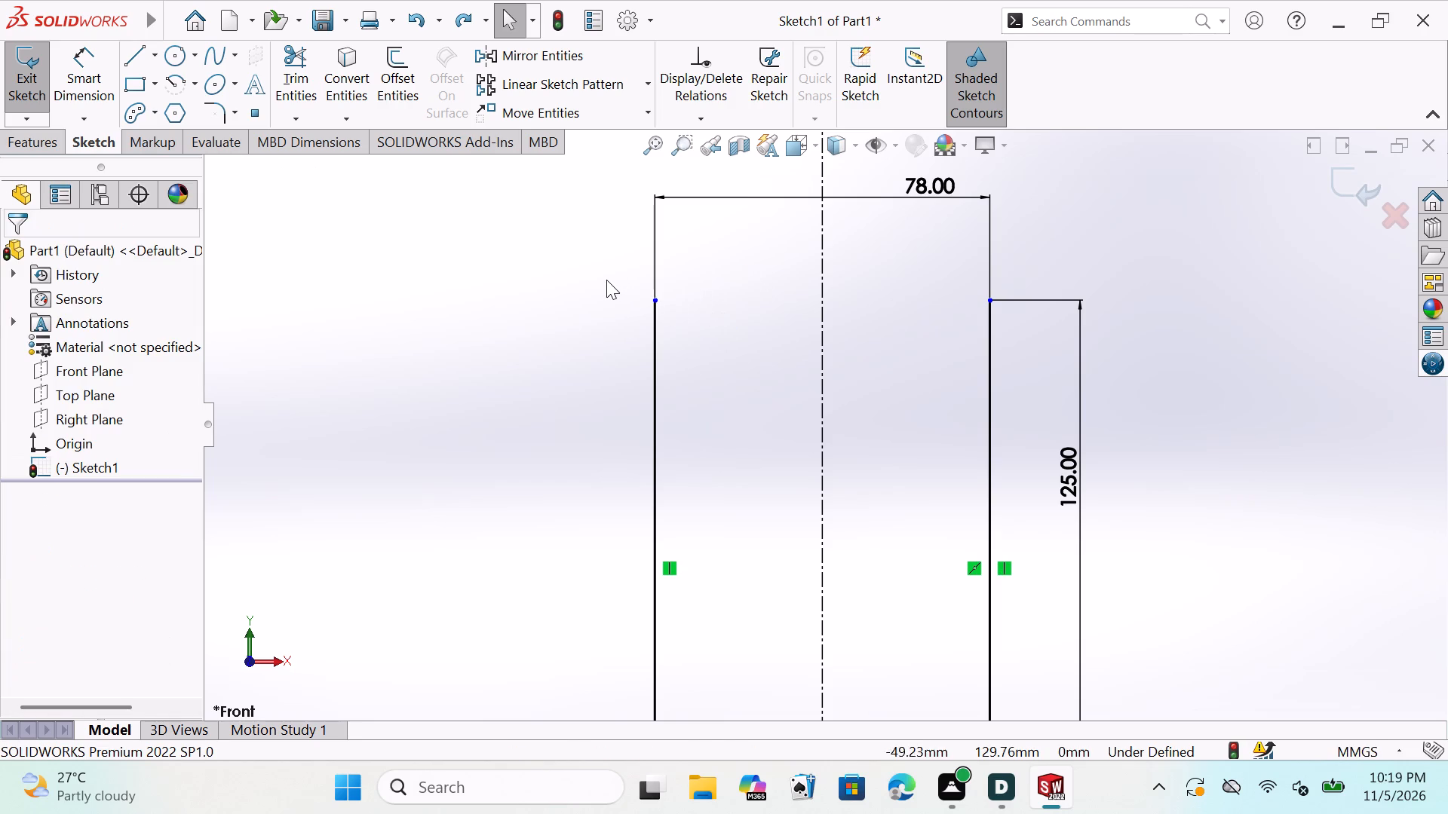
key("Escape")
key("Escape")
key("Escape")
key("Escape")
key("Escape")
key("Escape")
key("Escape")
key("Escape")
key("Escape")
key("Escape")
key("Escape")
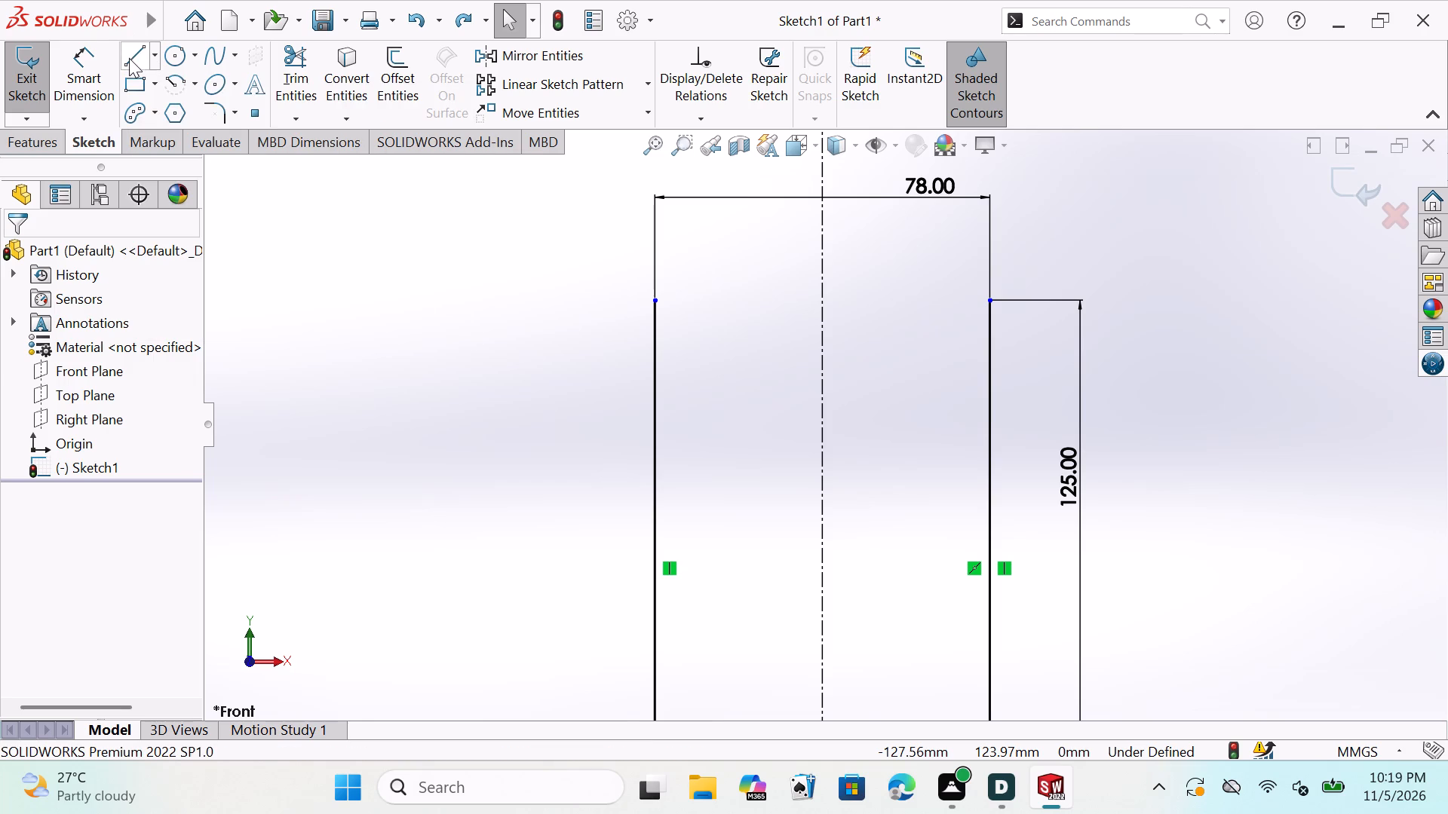
Sketch a horizontal line about 6.8 mm long inward from the left side's top end, then a flat-bottomed tapered notch with sides about 14.6 mm long.
left_click(127, 57)
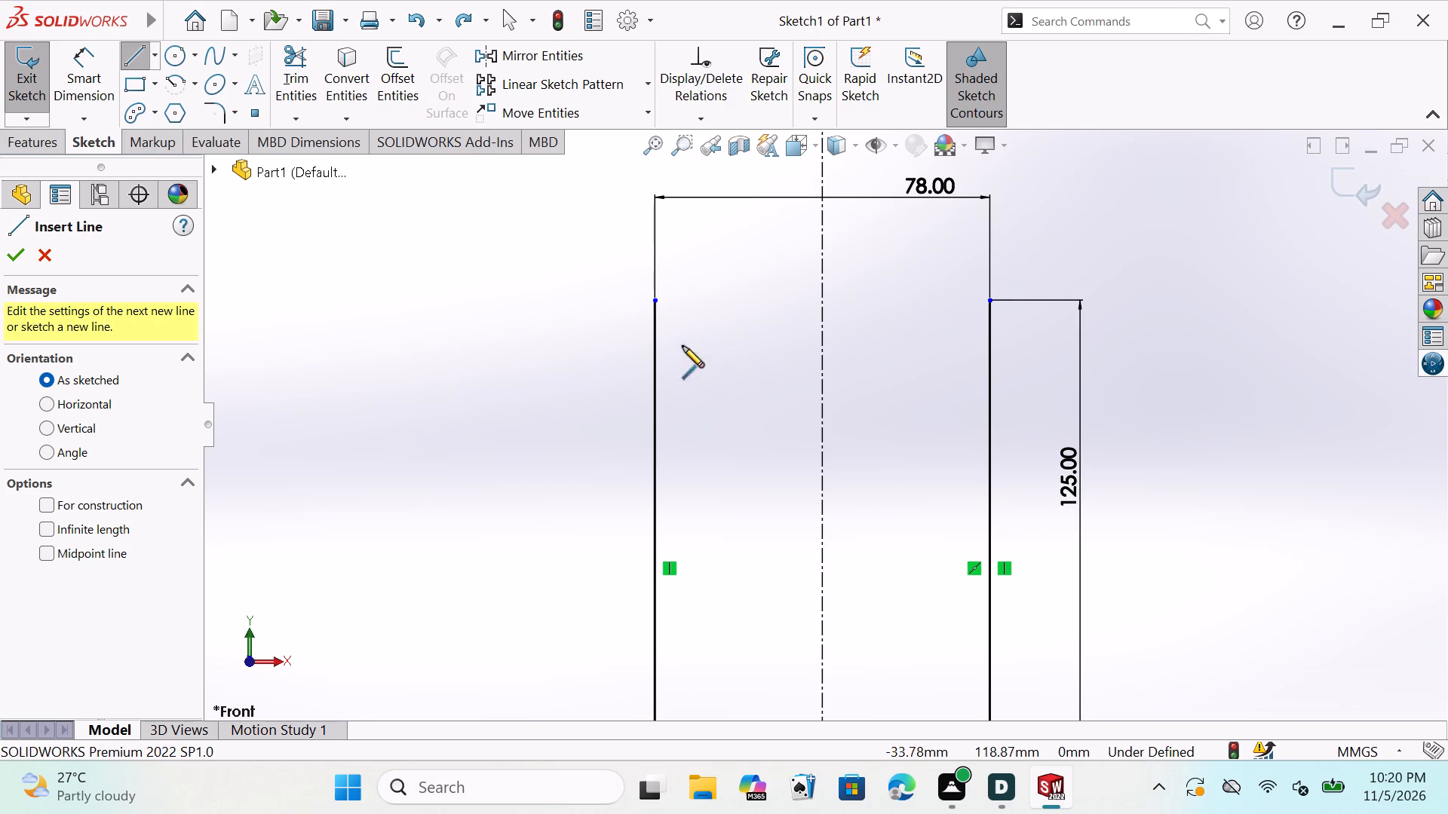
left_click(655, 300)
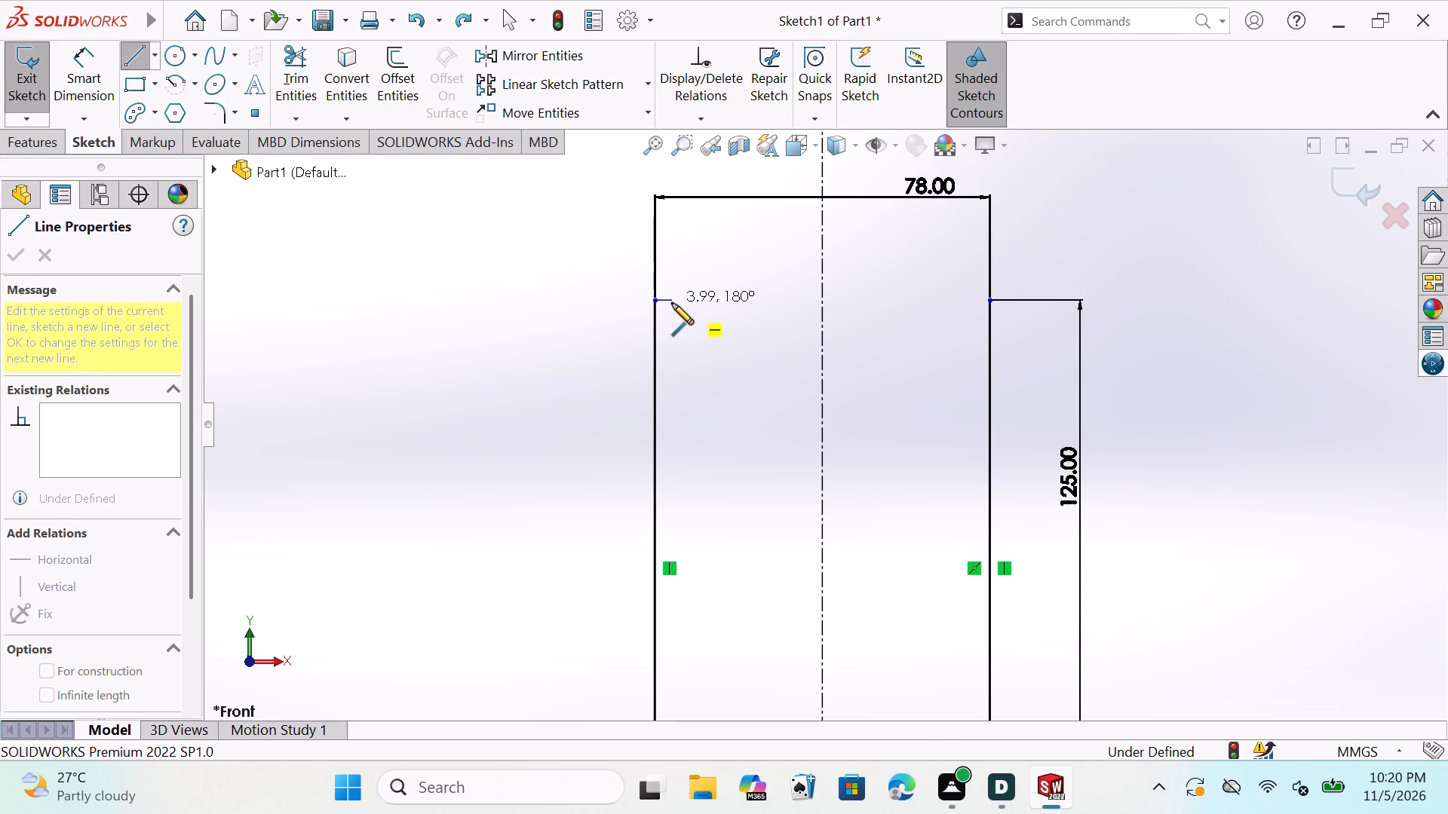
left_click(684, 302)
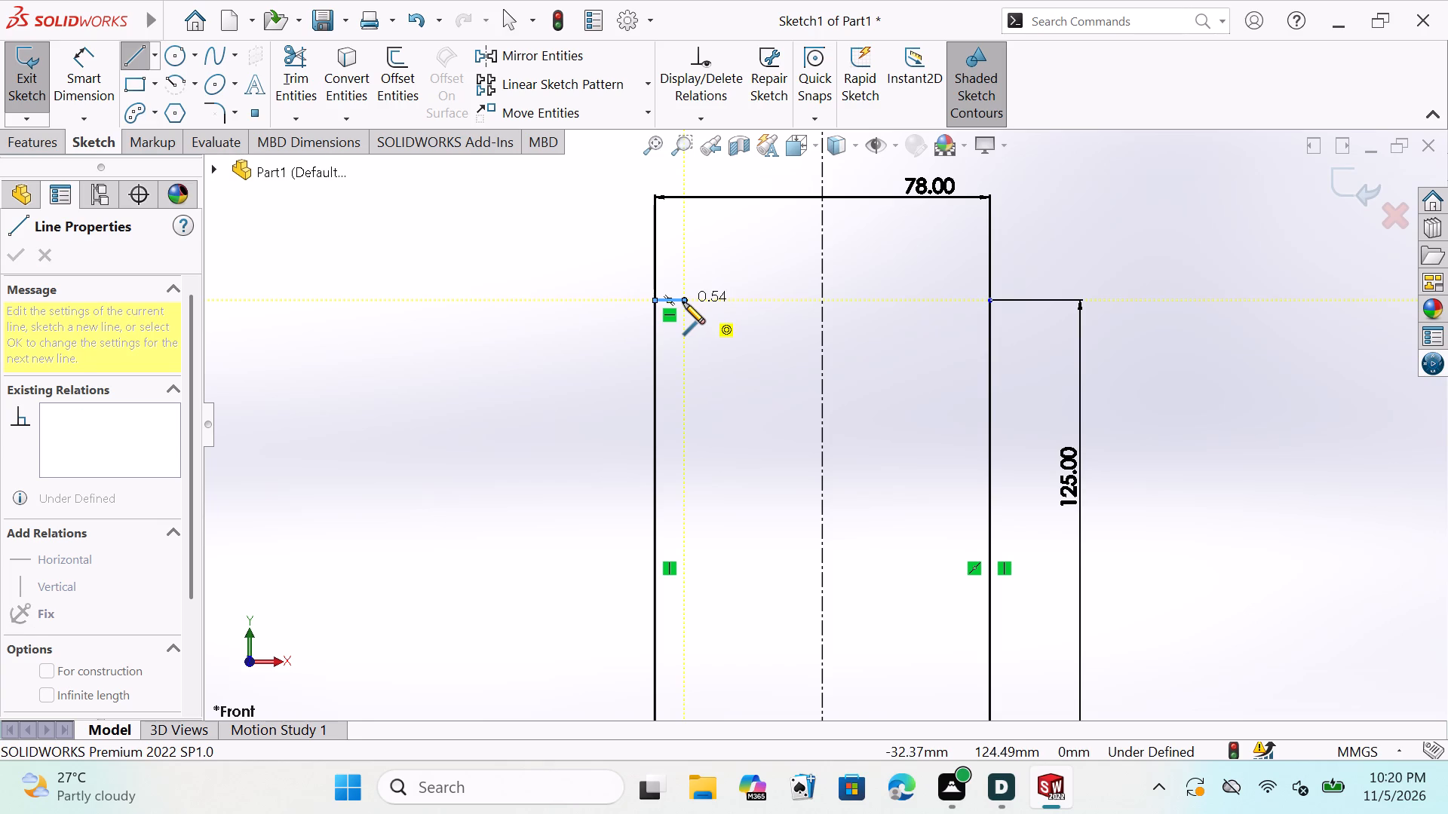
left_click(698, 361)
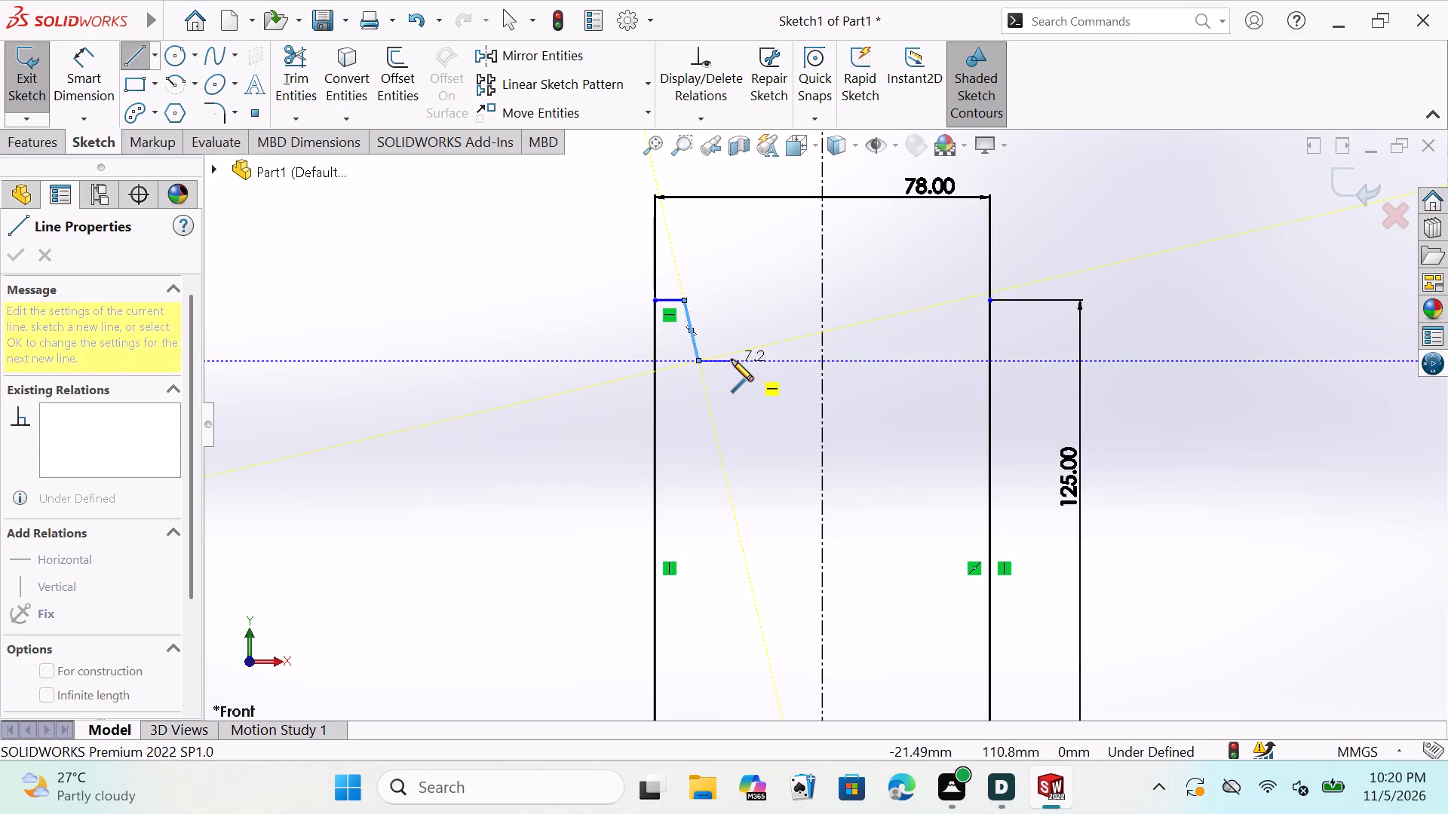
left_click(732, 362)
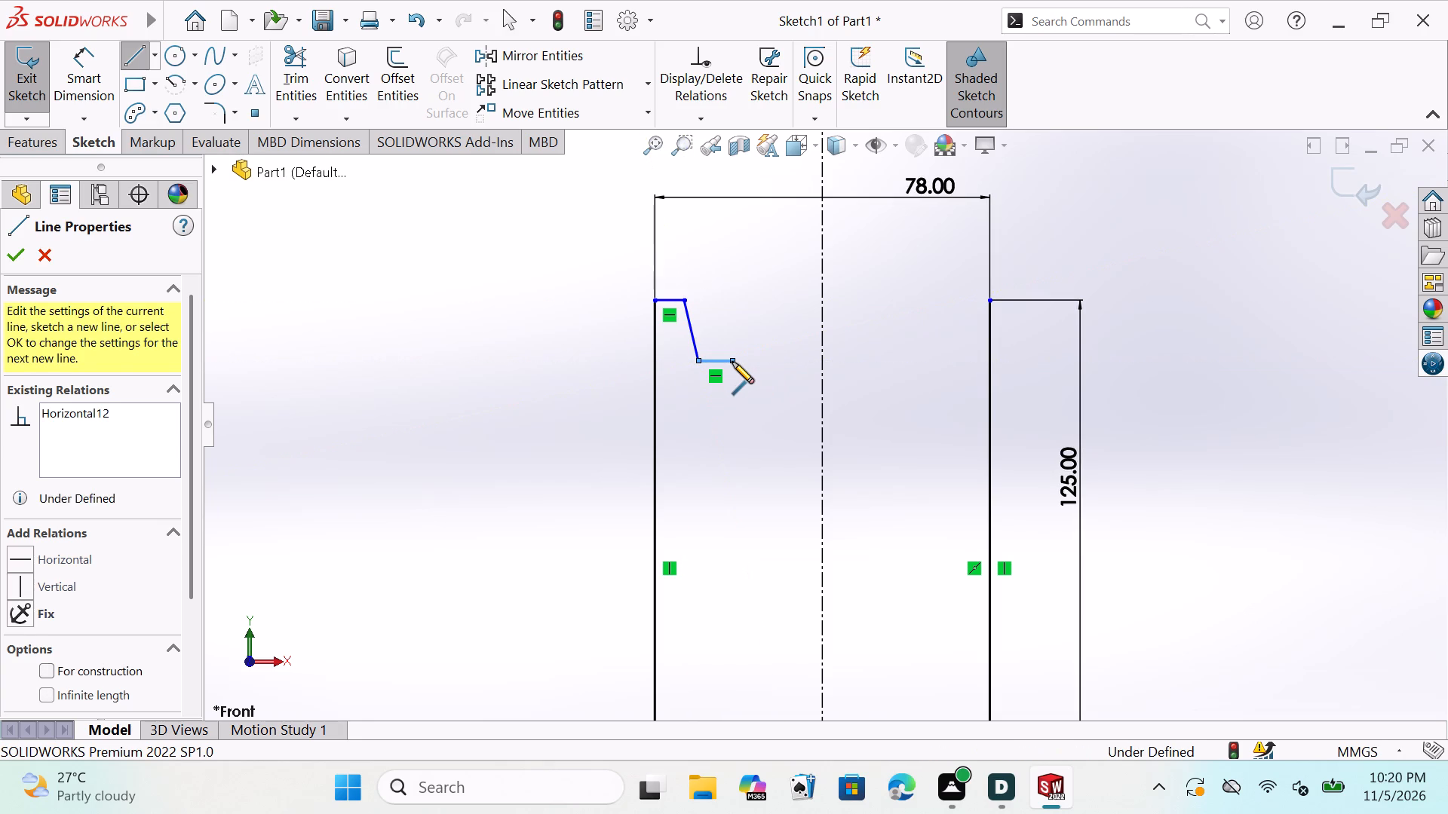
left_click(746, 301)
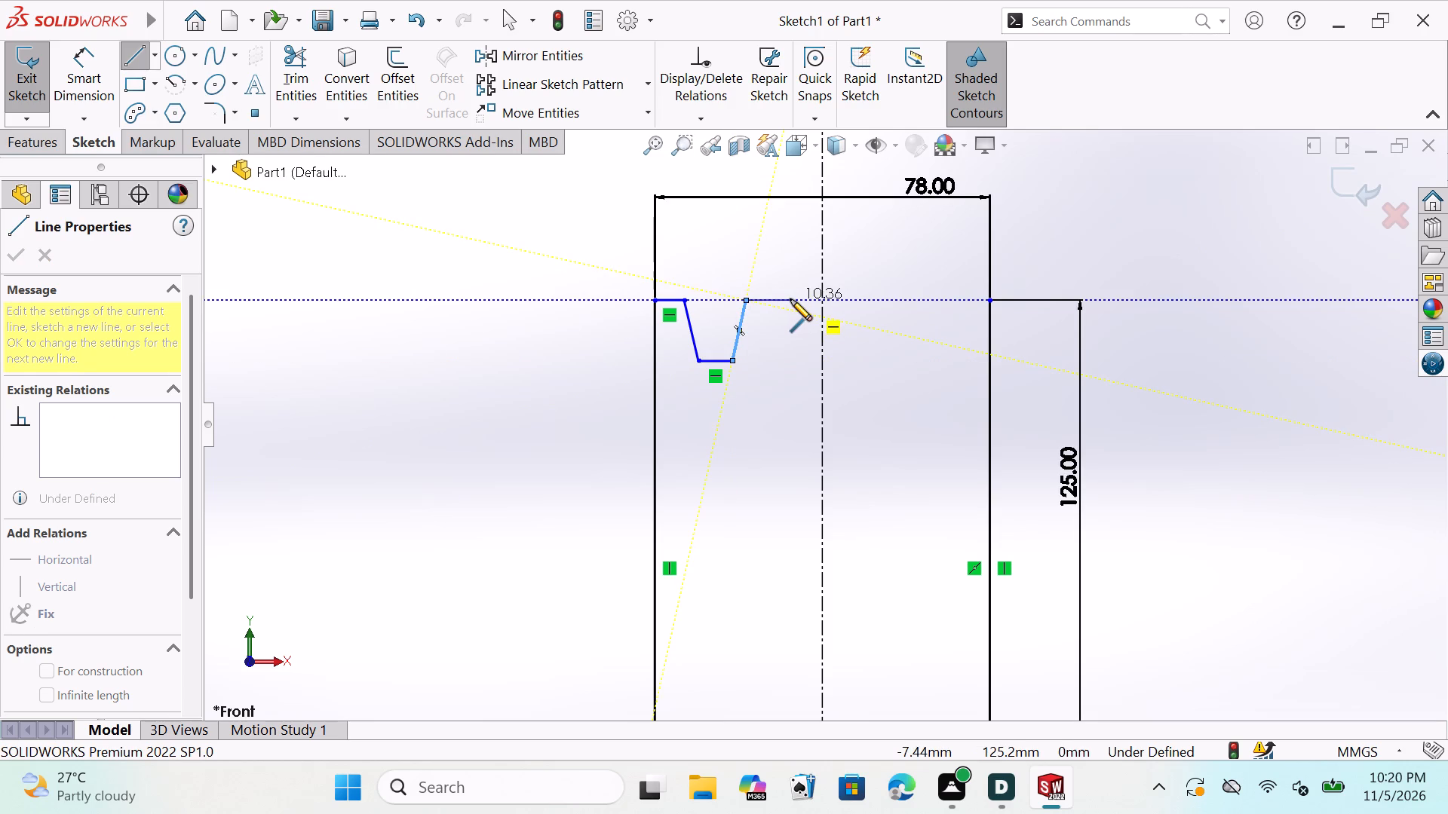
Continue the contour with a top-level horizontal line about 10.4 mm long and a second tapered notch about 11.4 mm wide at its floor, across the centerline.
left_click(791, 301)
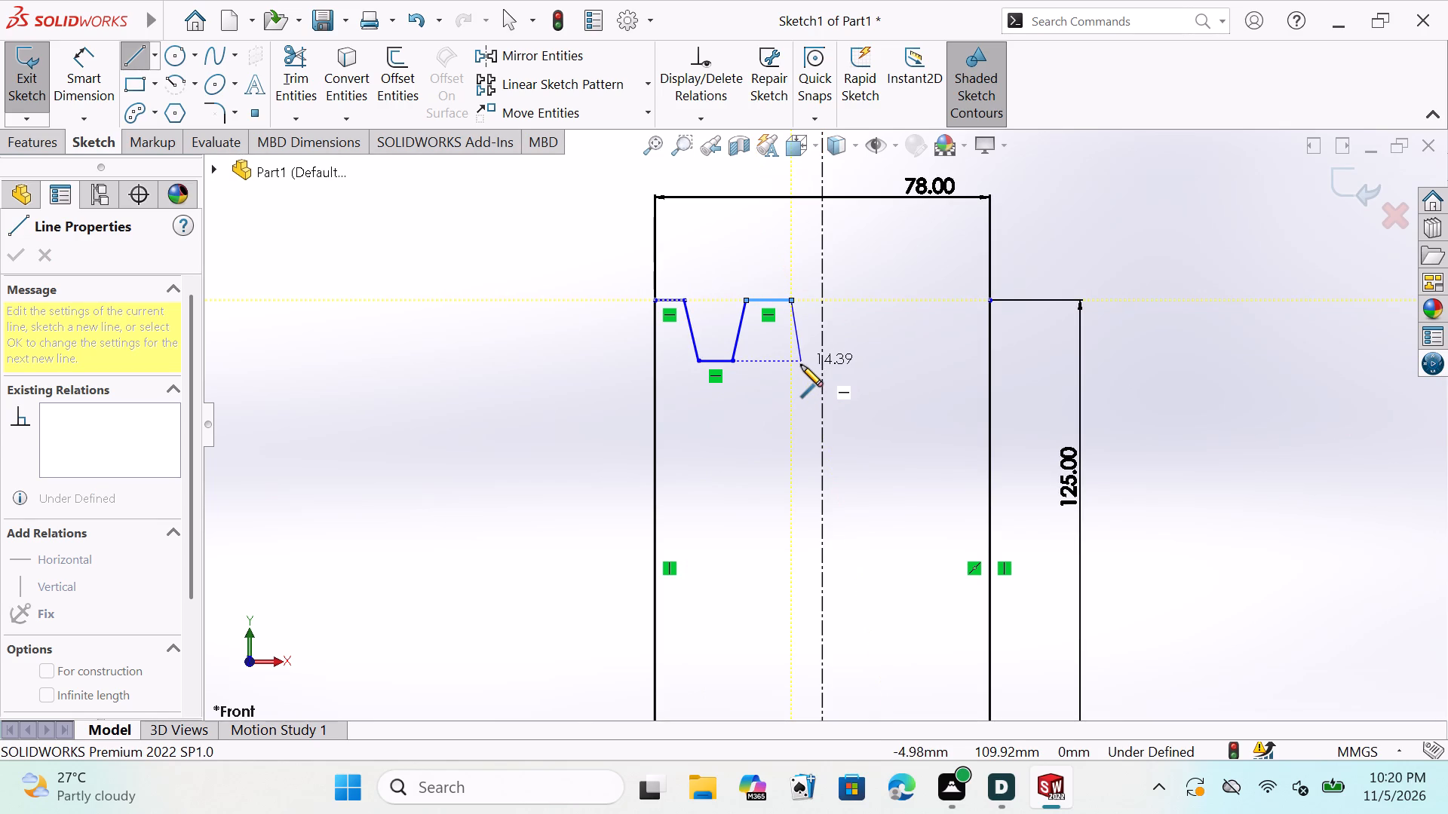
left_click(800, 364)
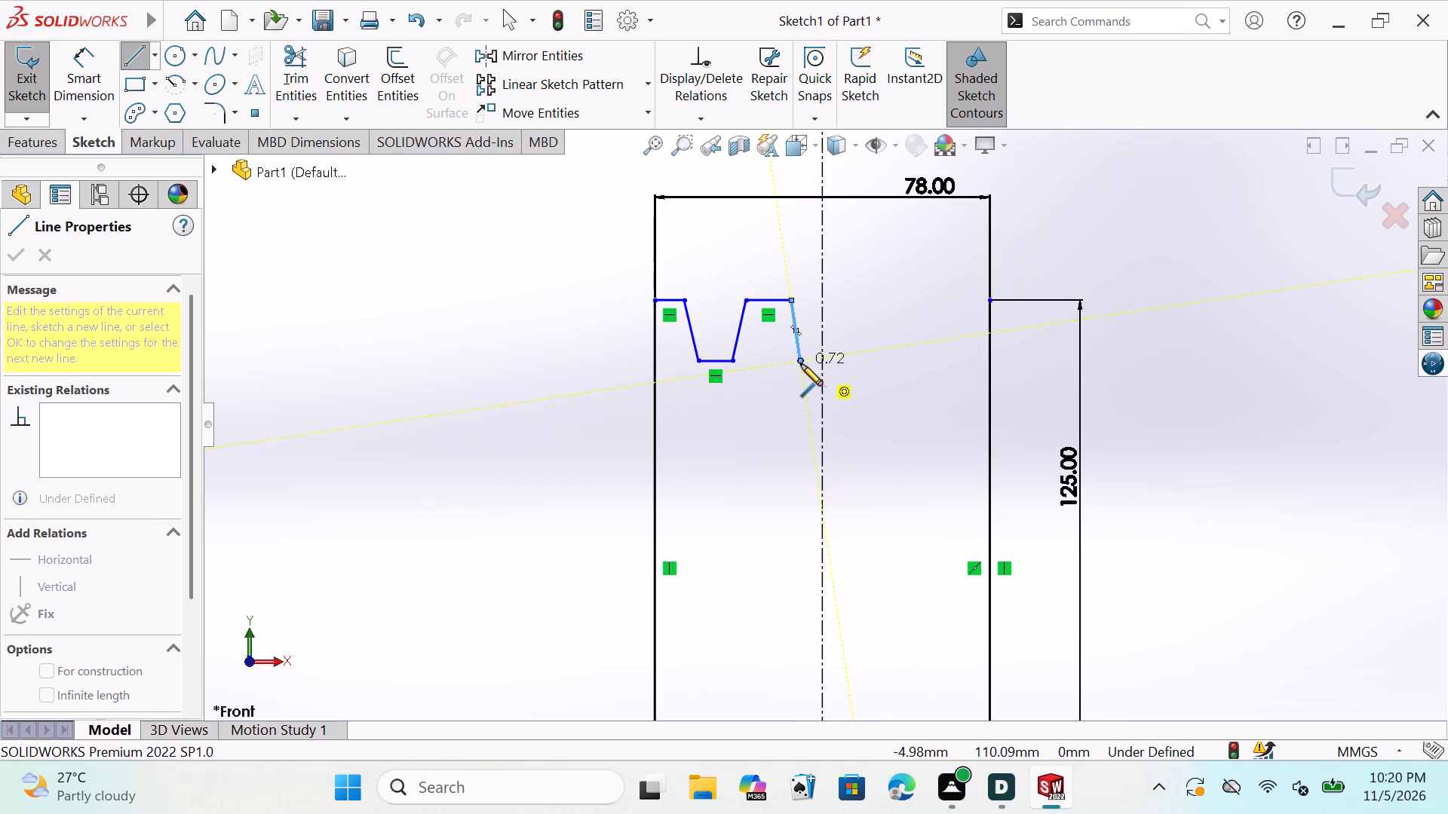
left_click(849, 364)
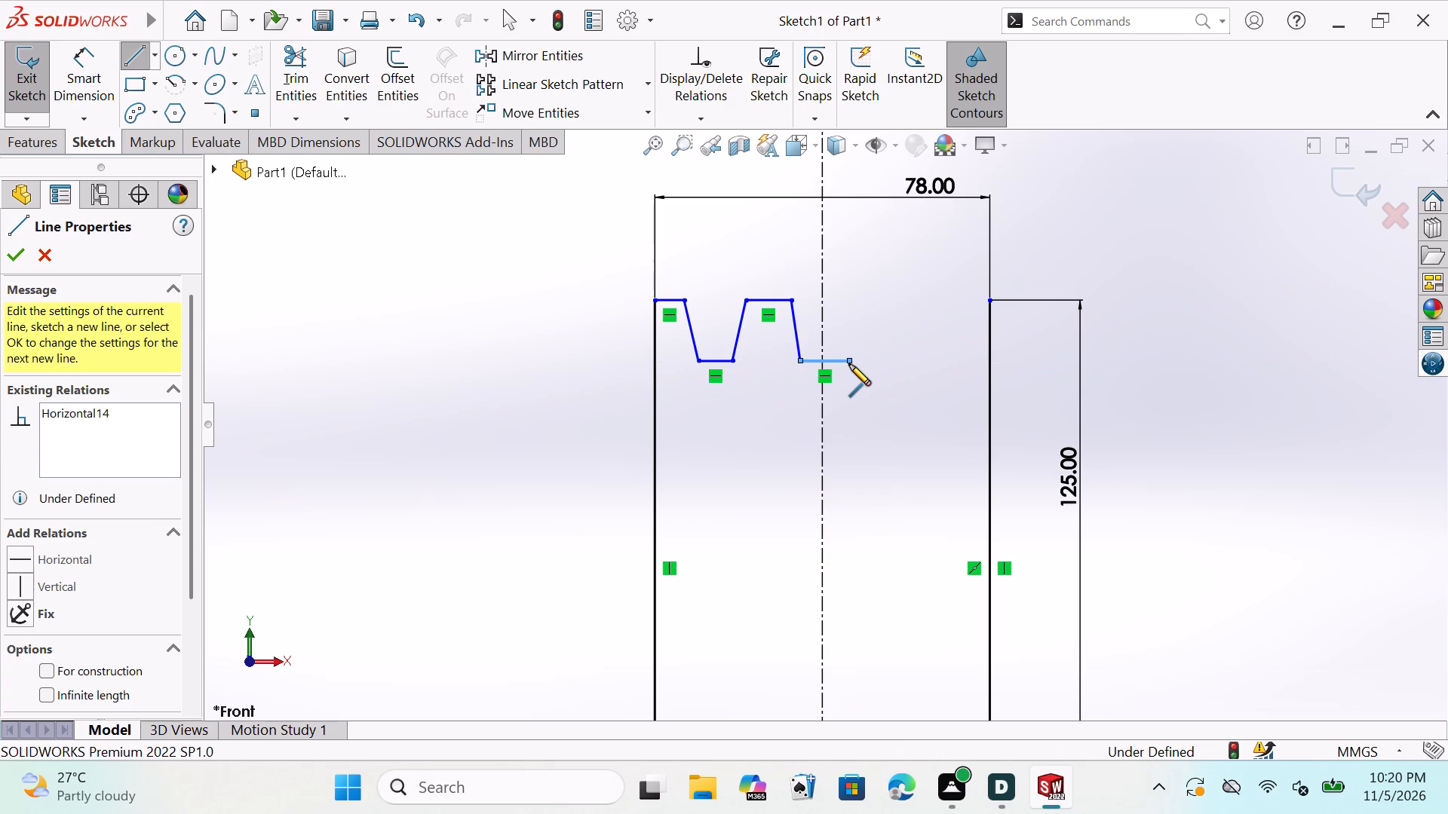
left_click(863, 299)
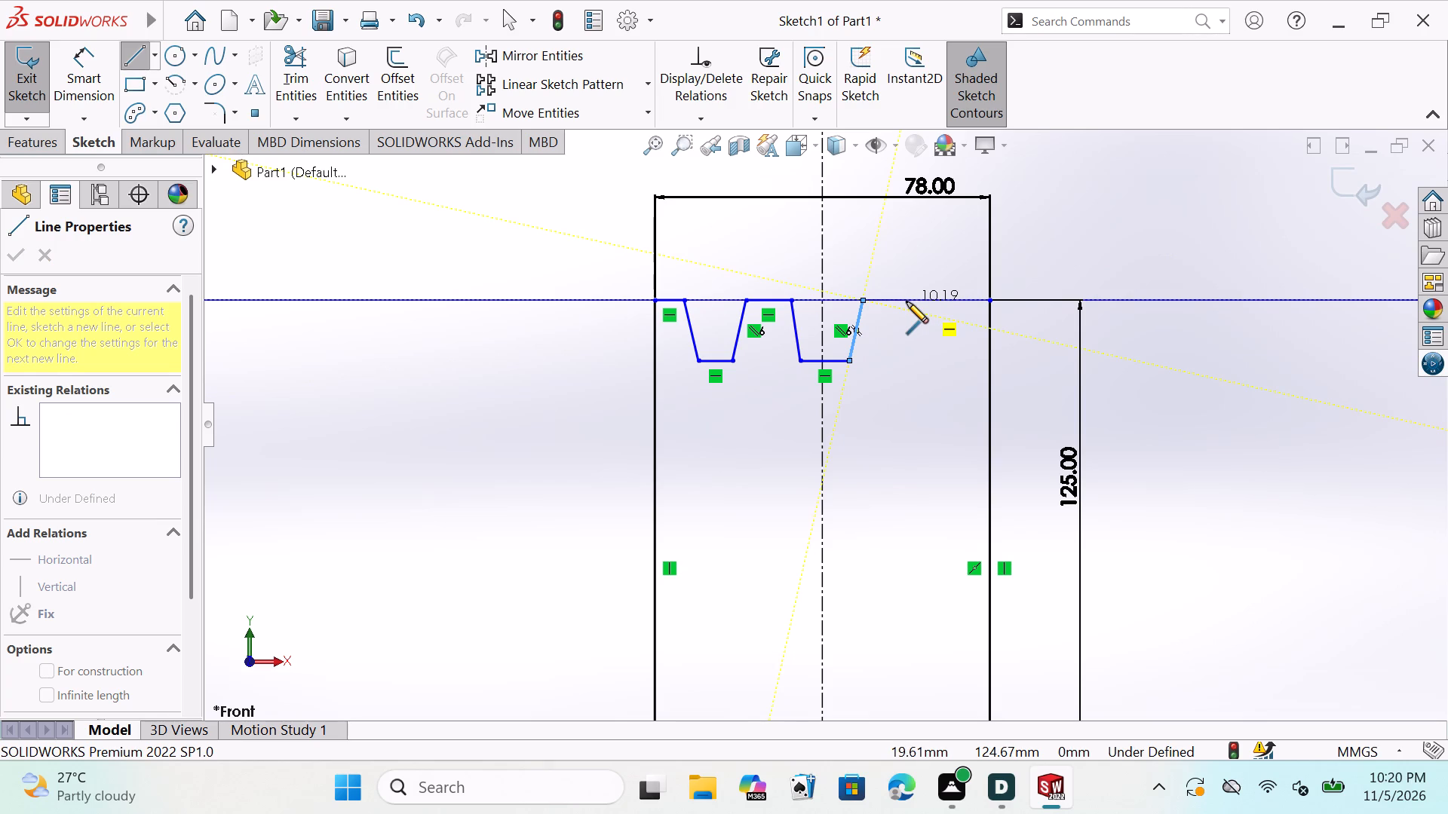
Add a top-level line about 10.2 mm long and a third tapered notch, closing the contour with a 4.3 mm line to the right side's top end.
left_click(909, 297)
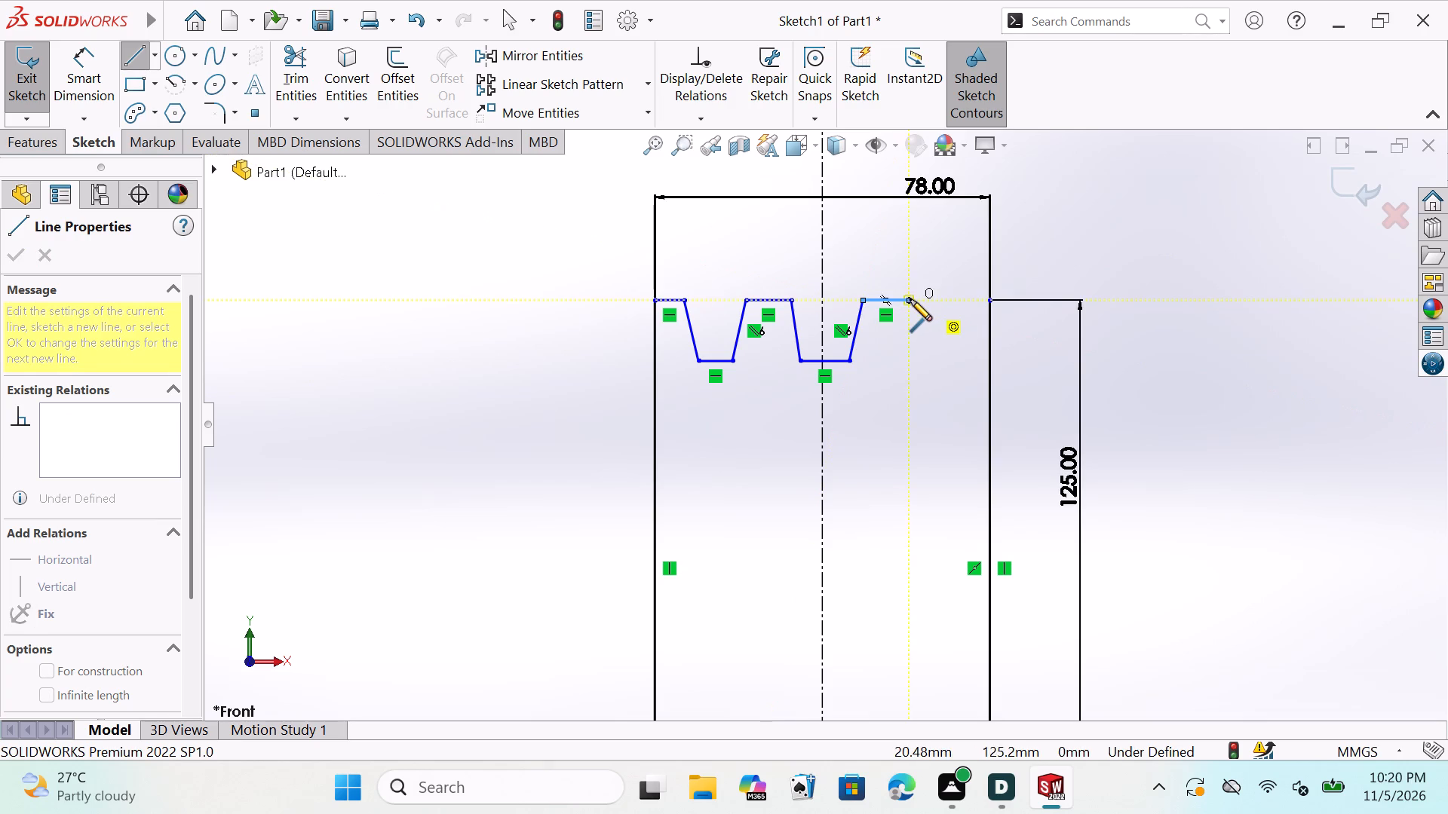
left_click(922, 360)
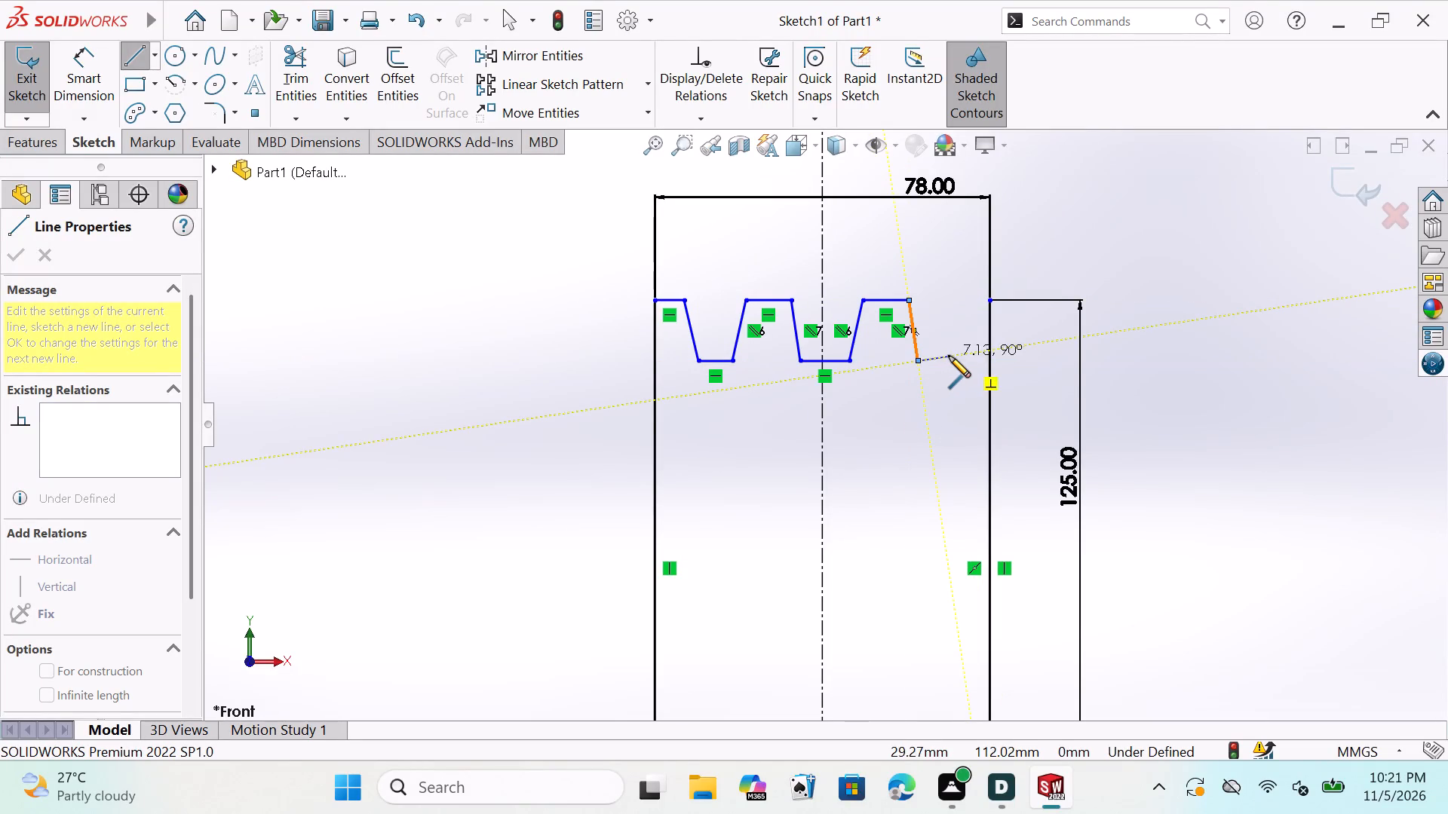
left_click(958, 360)
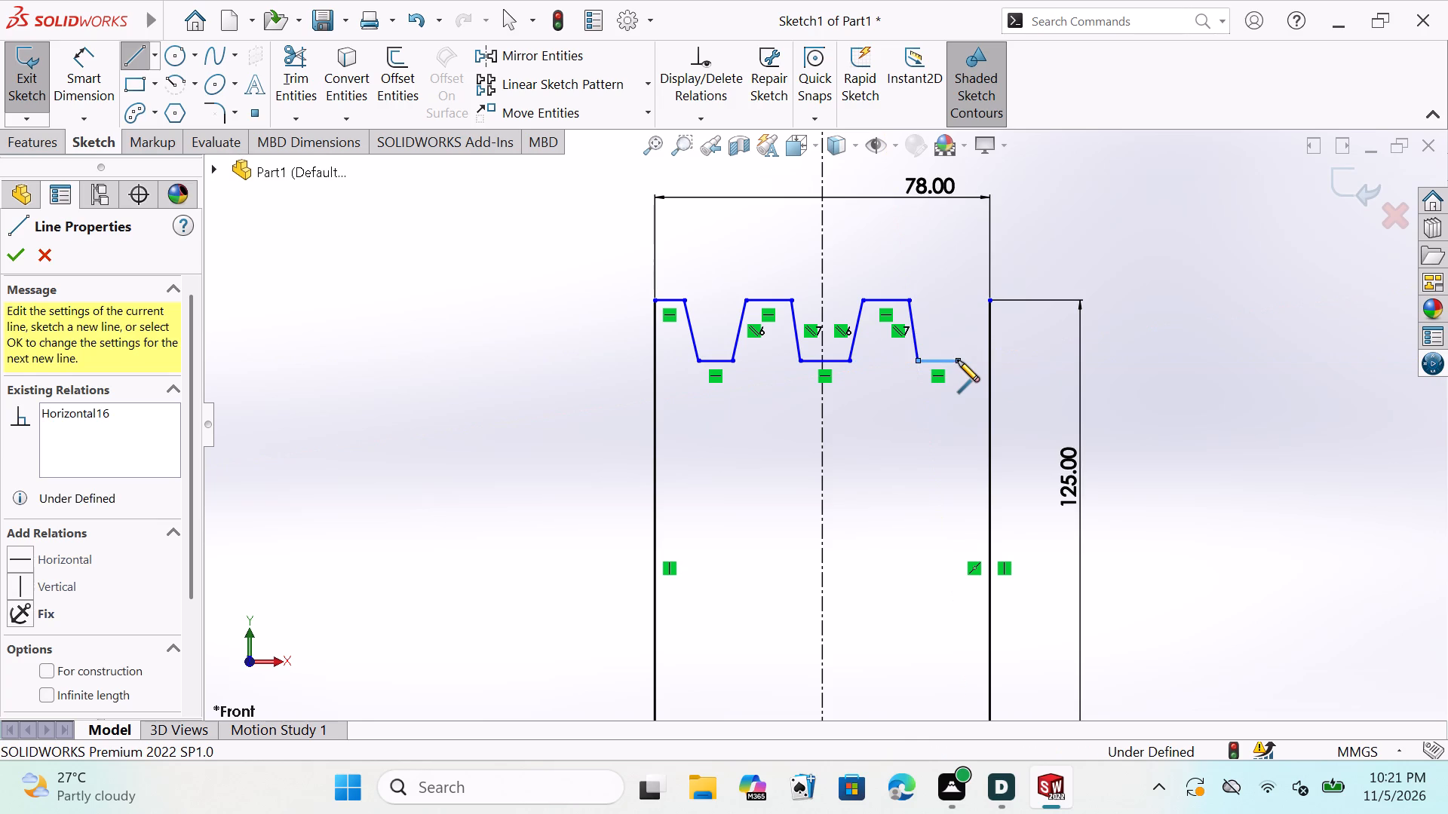
left_click(973, 301)
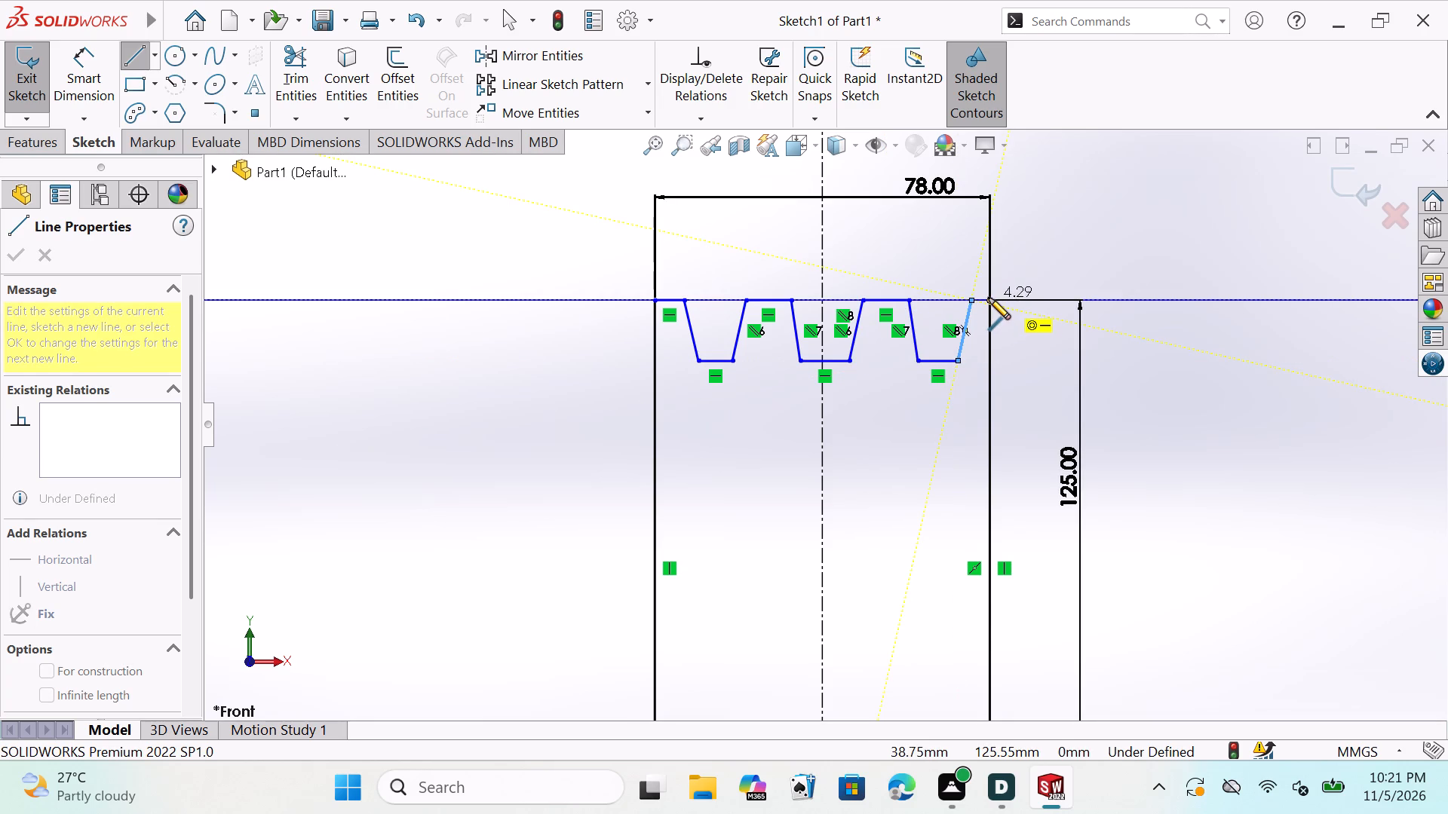
left_click(989, 298)
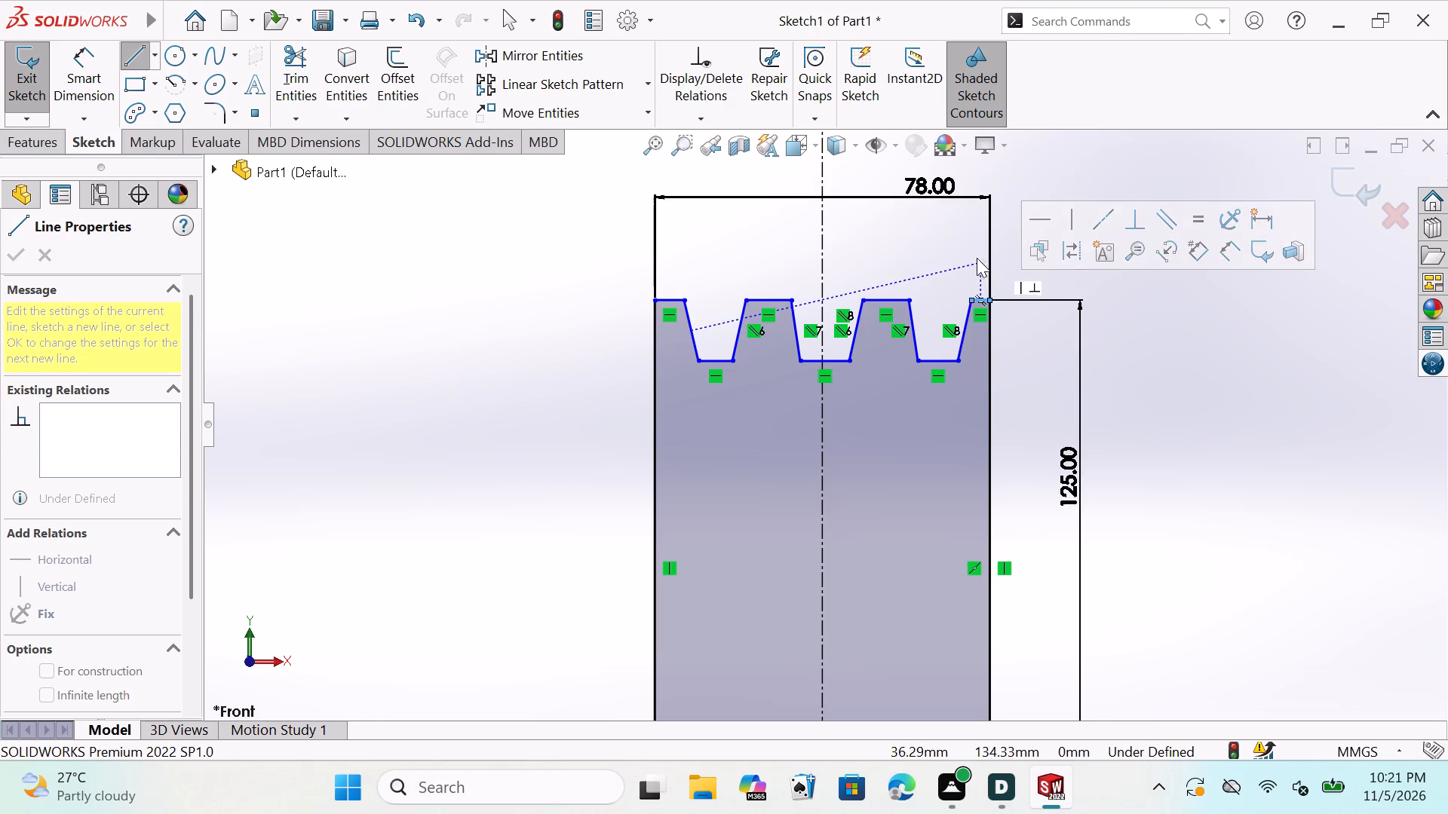
key("Escape")
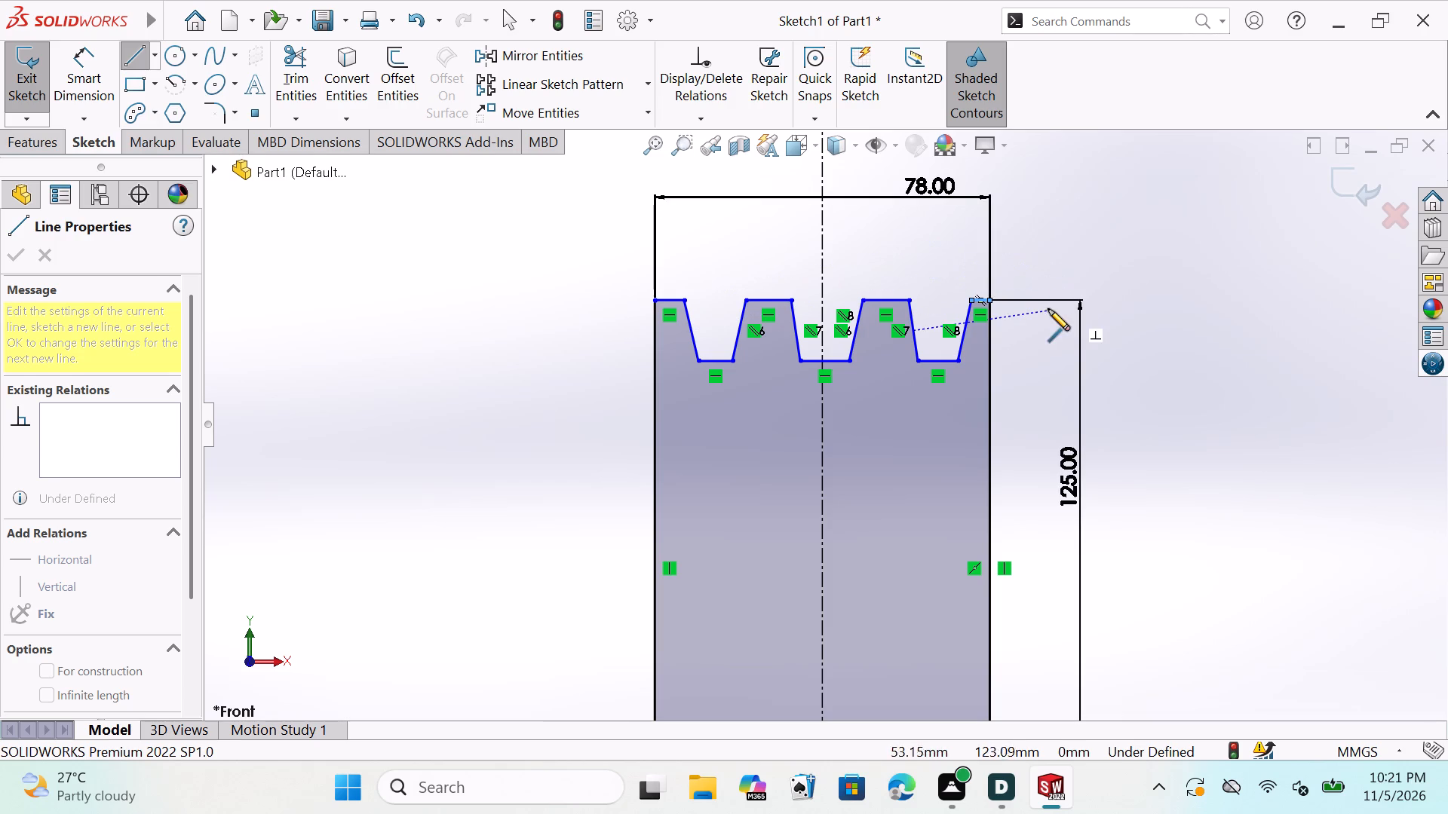
key("Escape")
key("Escape")
key("Escape")
key("Escape")
key("Escape")
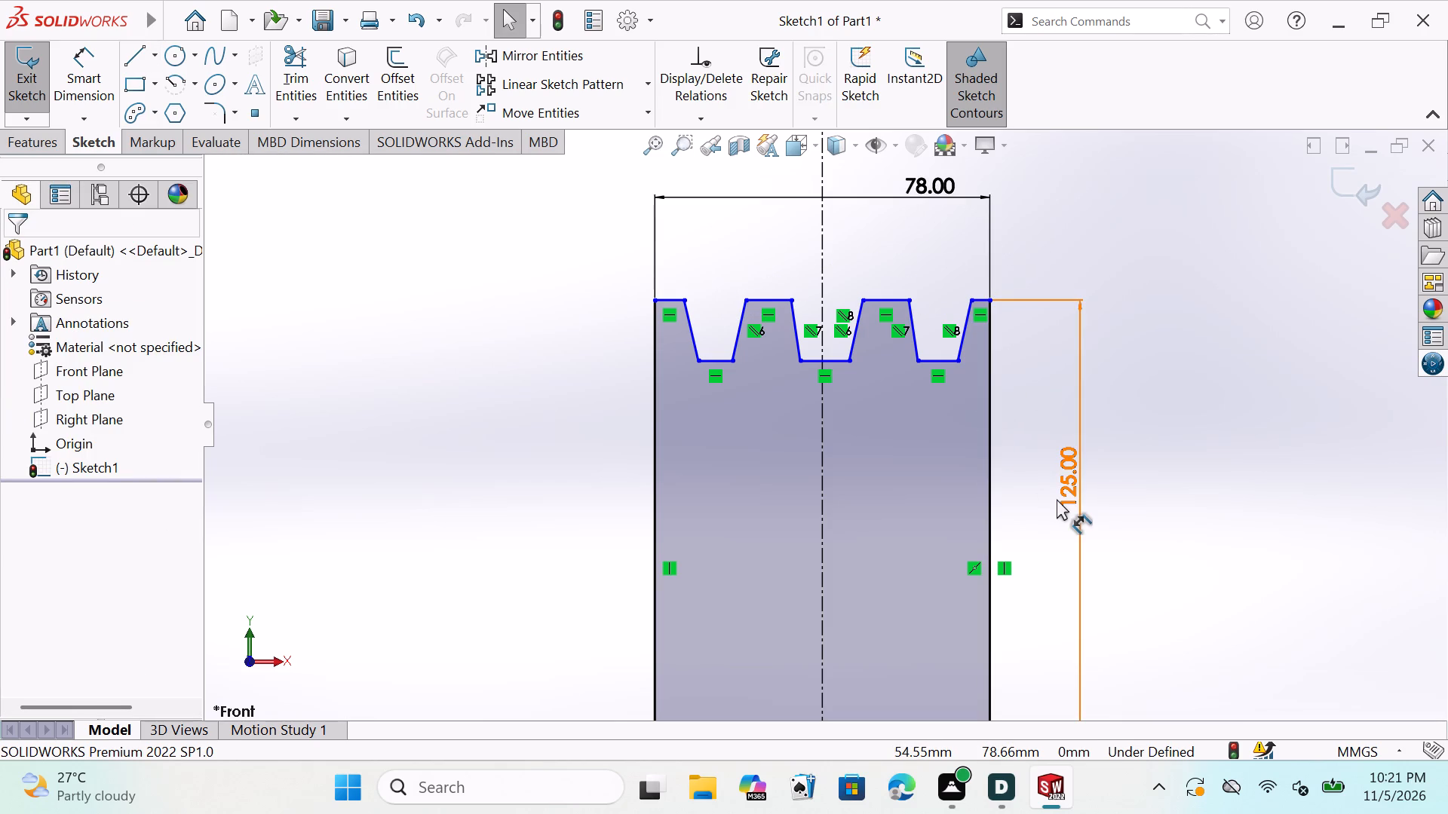
key("Escape")
key("Escape")
key("Escape")
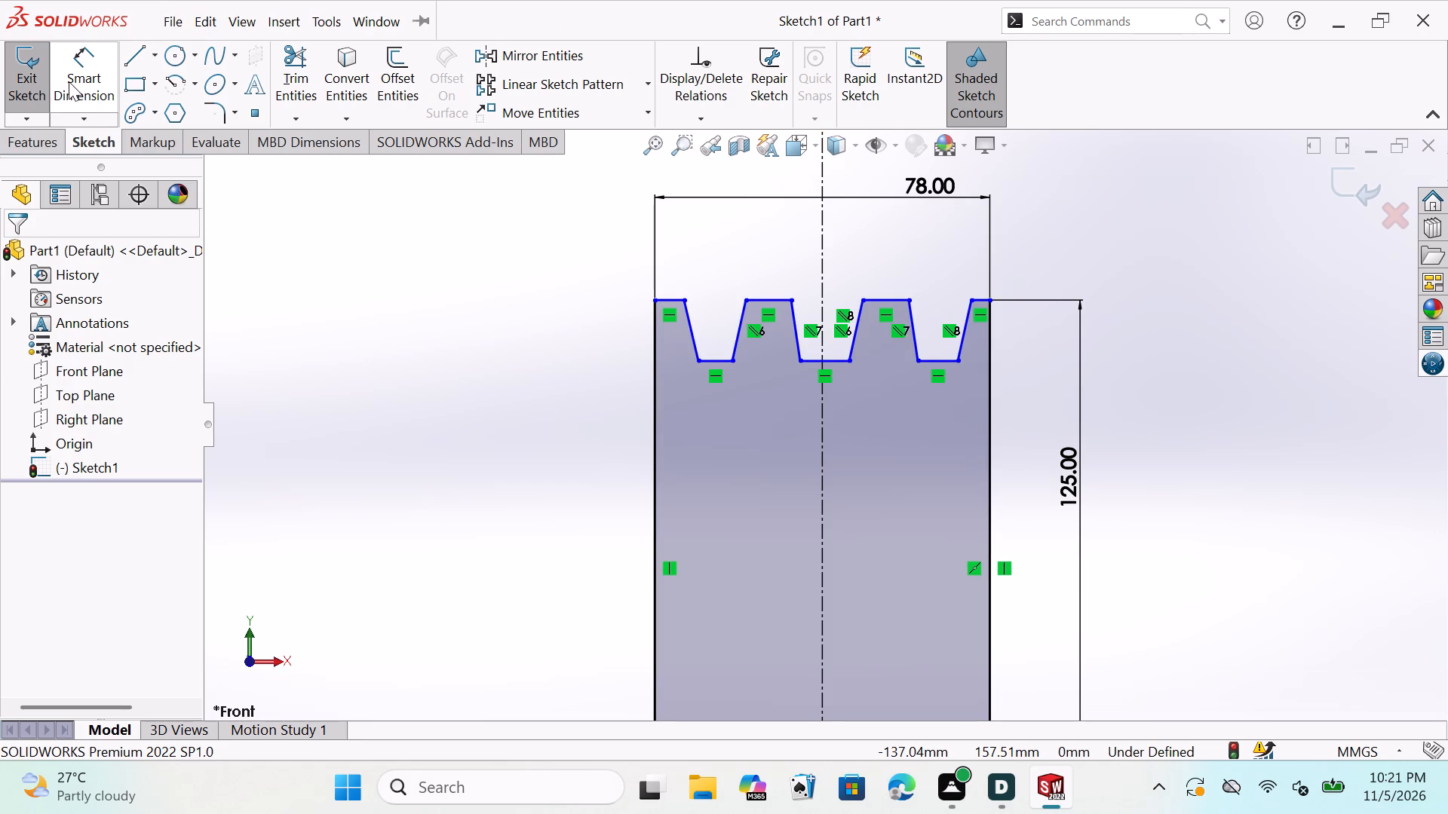
Dimension the leftmost top horizontal line of the notched contour to 5 mm.
left_click(85, 66)
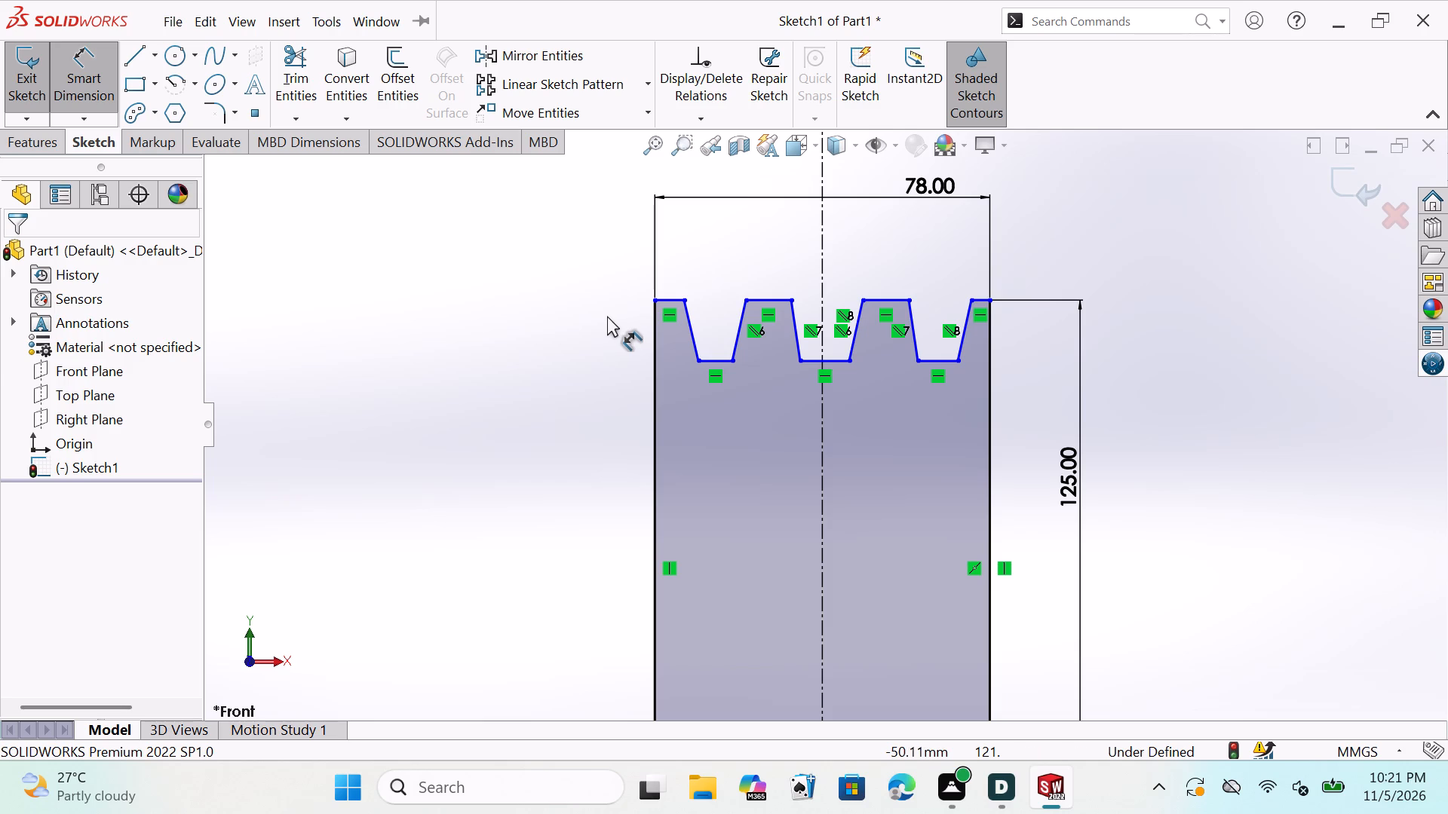
double_click(674, 298)
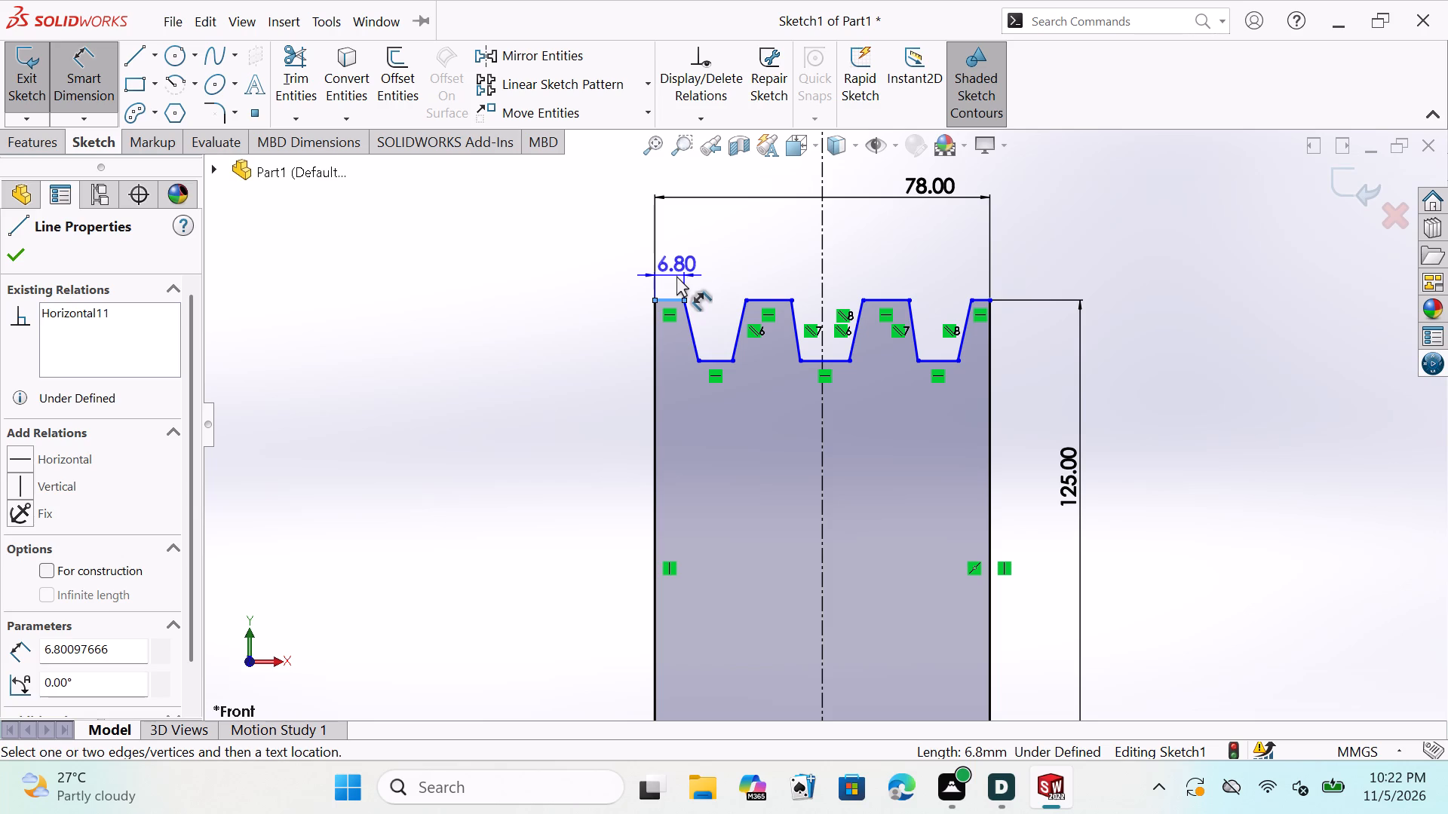
double_click(676, 275)
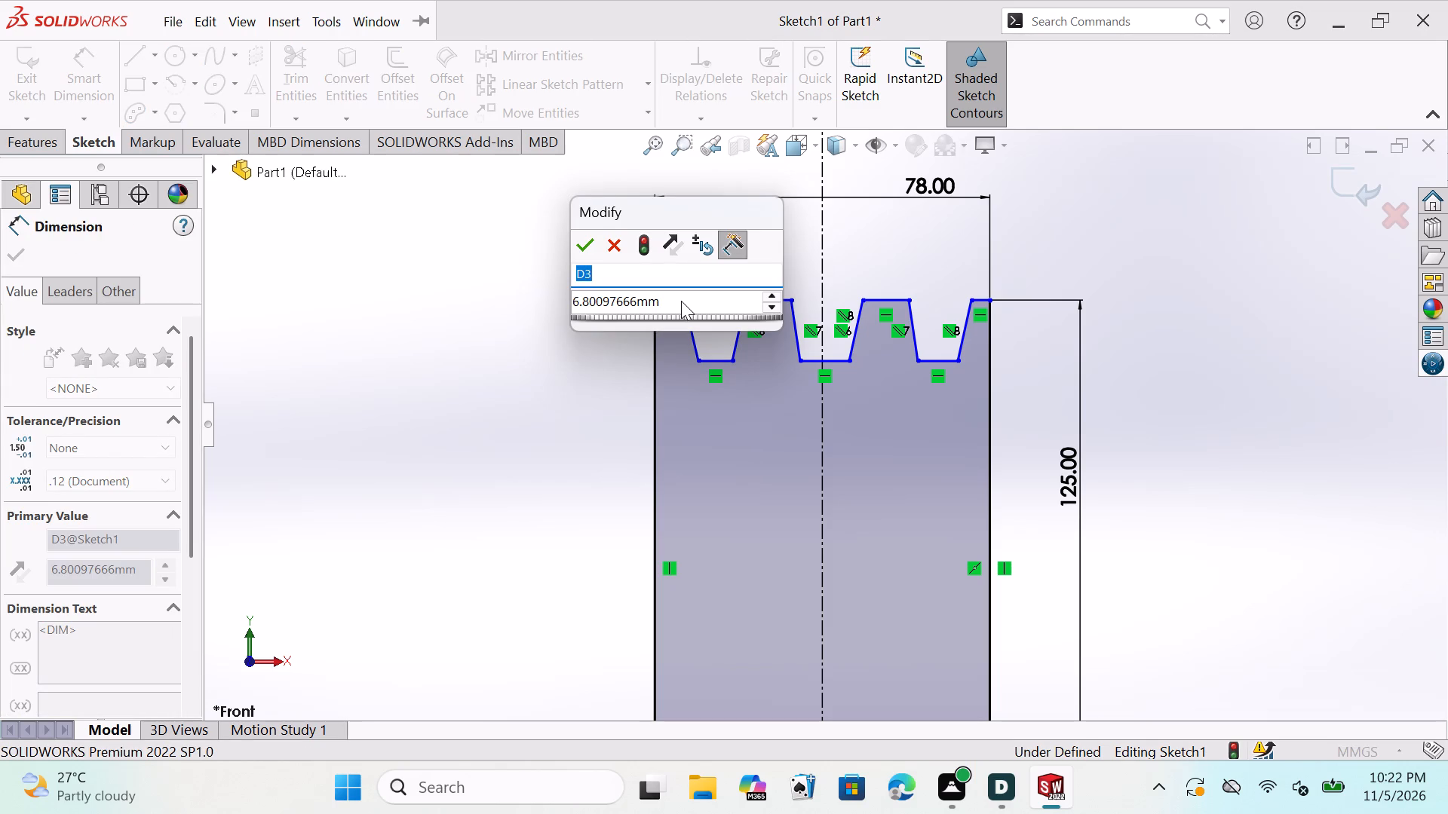
double_click(681, 301)
key("BackSpace")
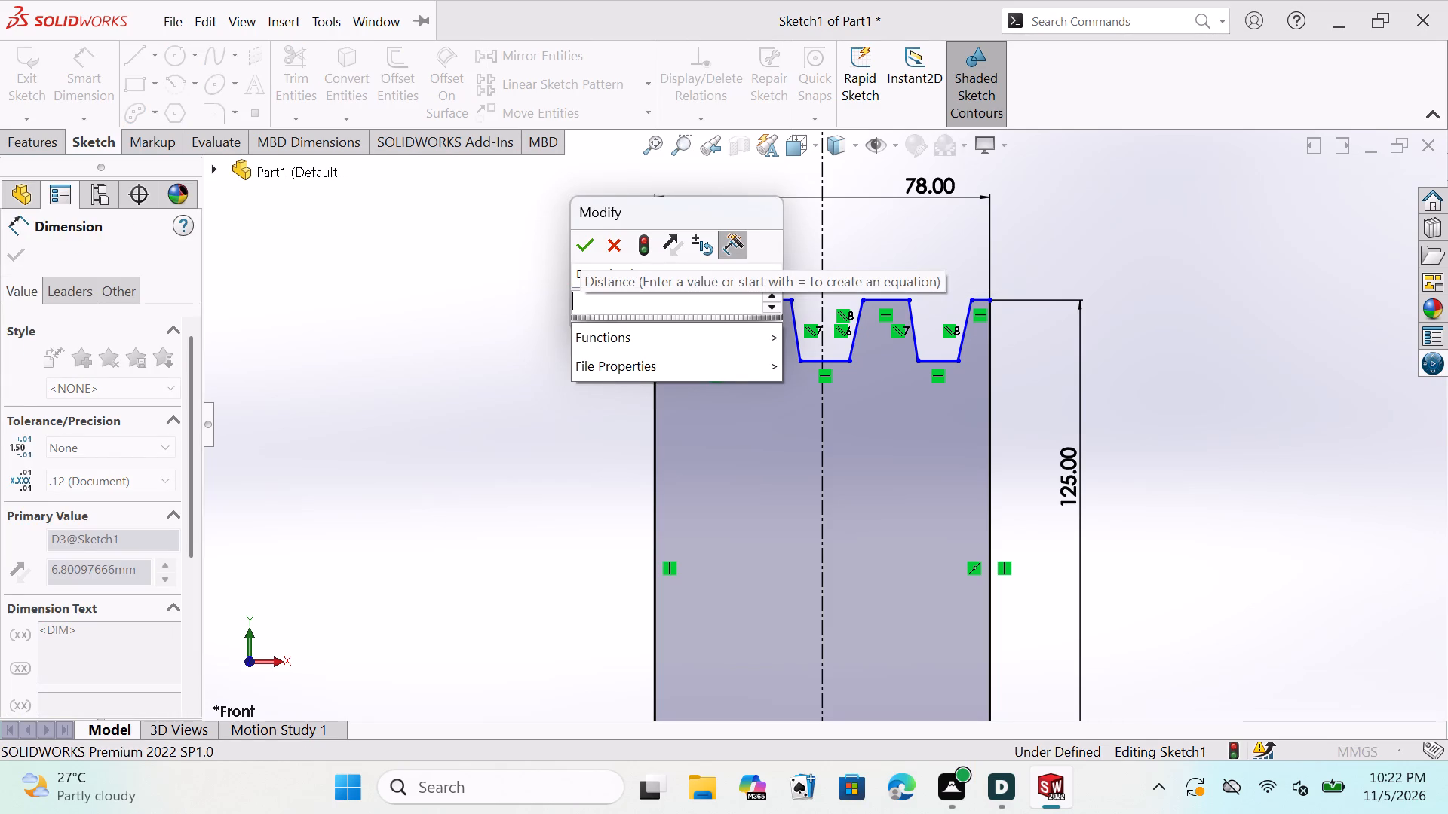
key("5")
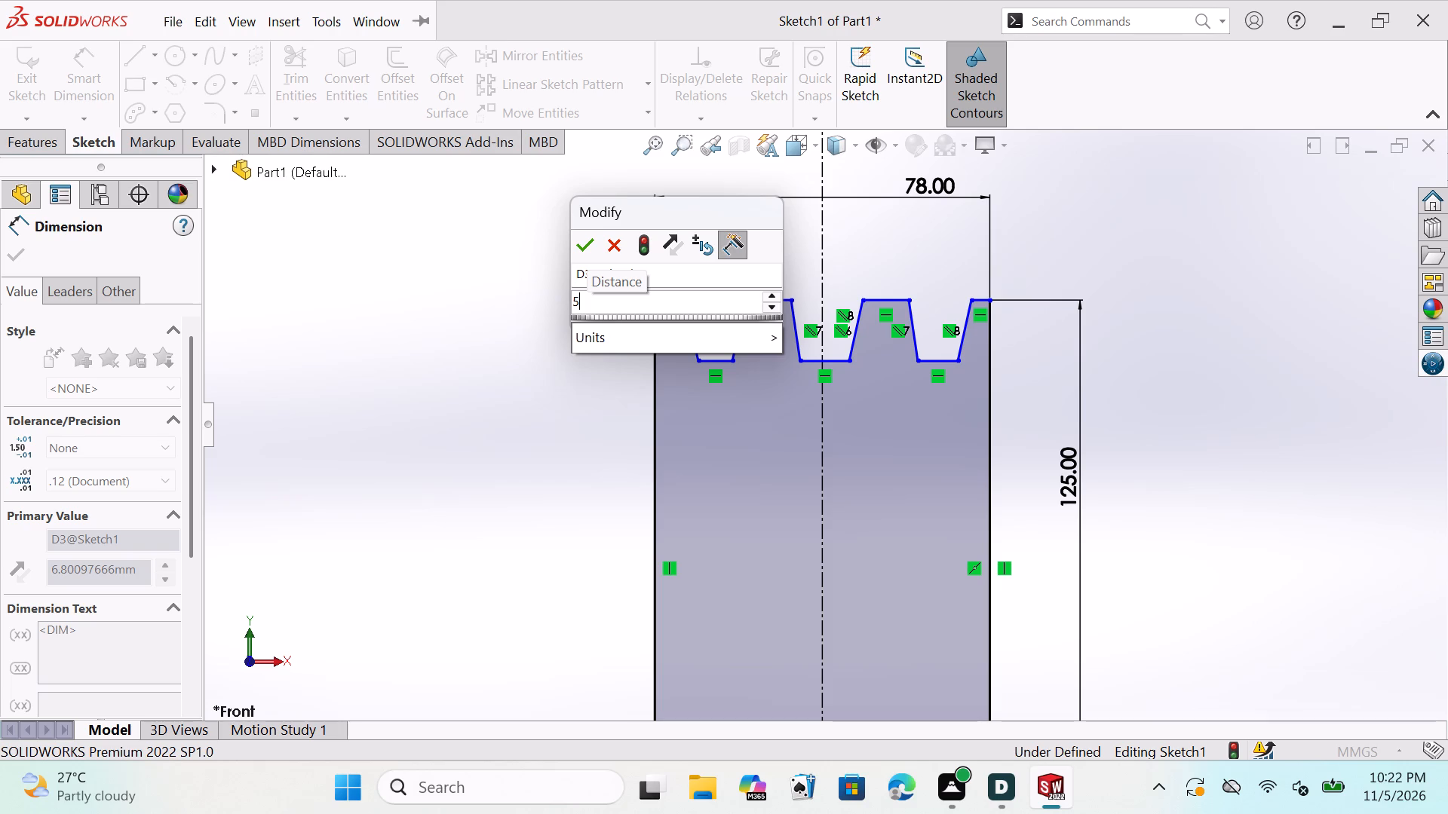
left_click(588, 237)
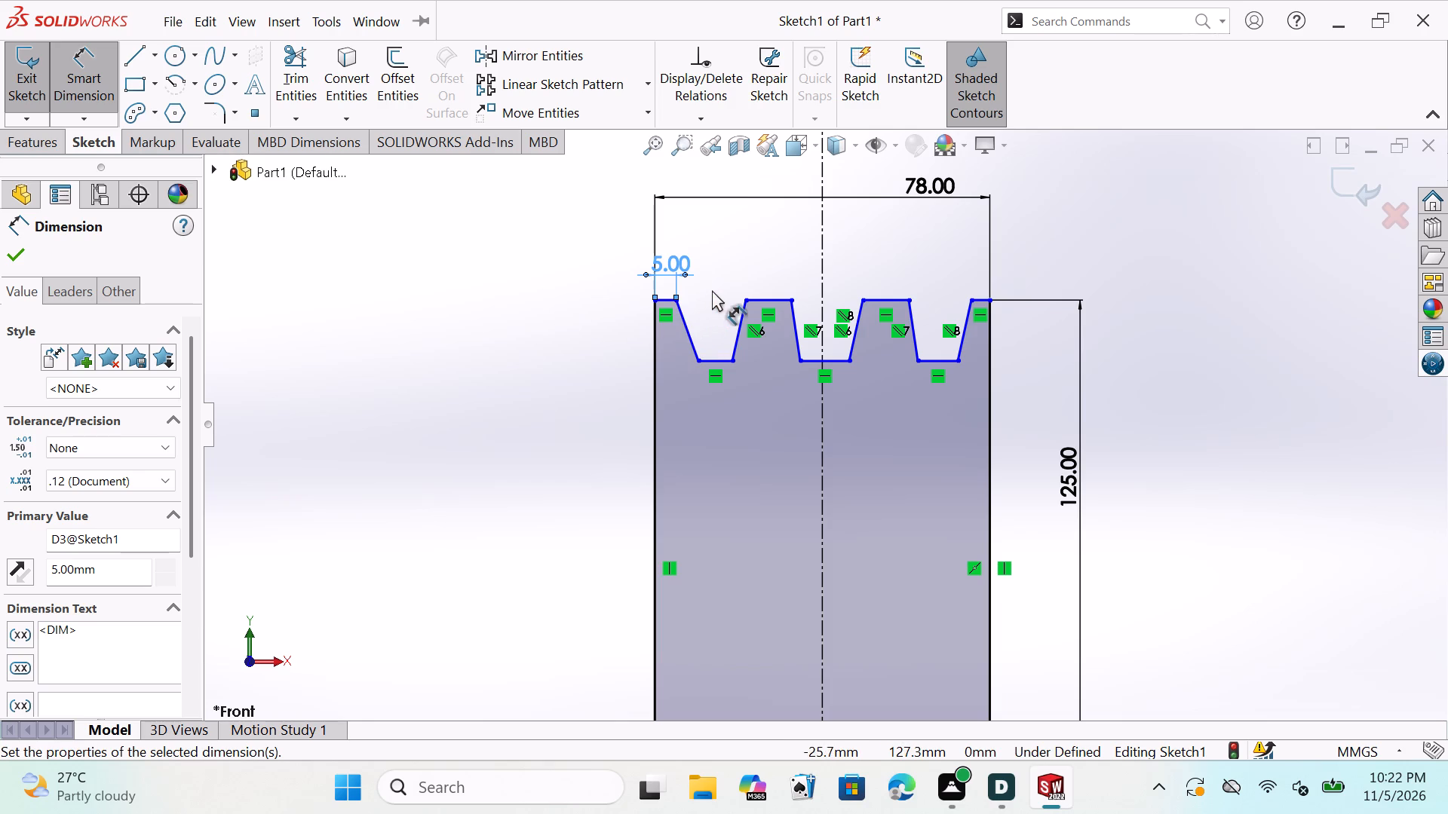
left_click(14, 251)
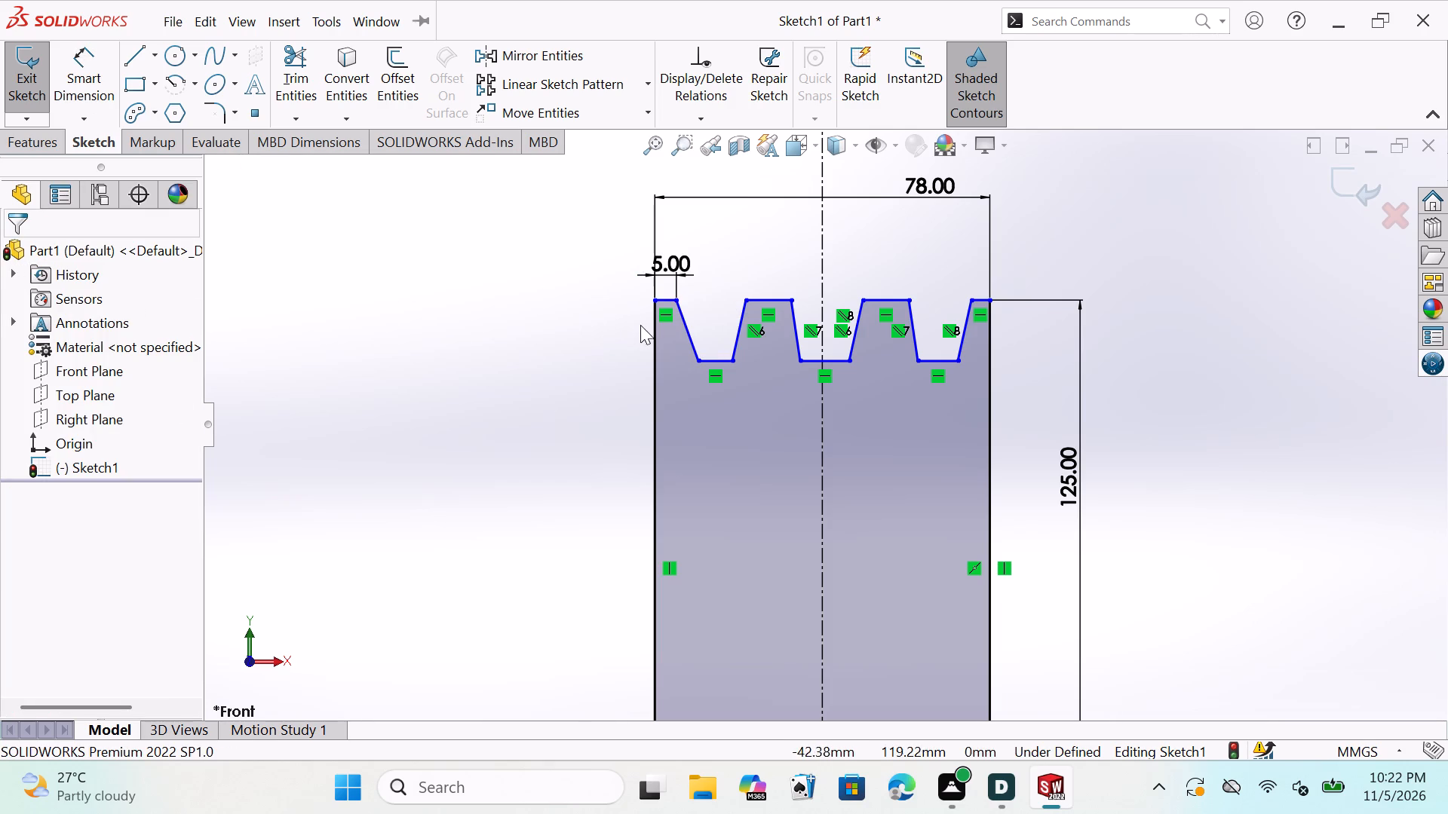
Examine the closed notched profile up close, from a slight angle, and face-on as a whole.
scroll(684, 317, "up", 1)
scroll(678, 314, "down", 2)
scroll(799, 452, "down", 1)
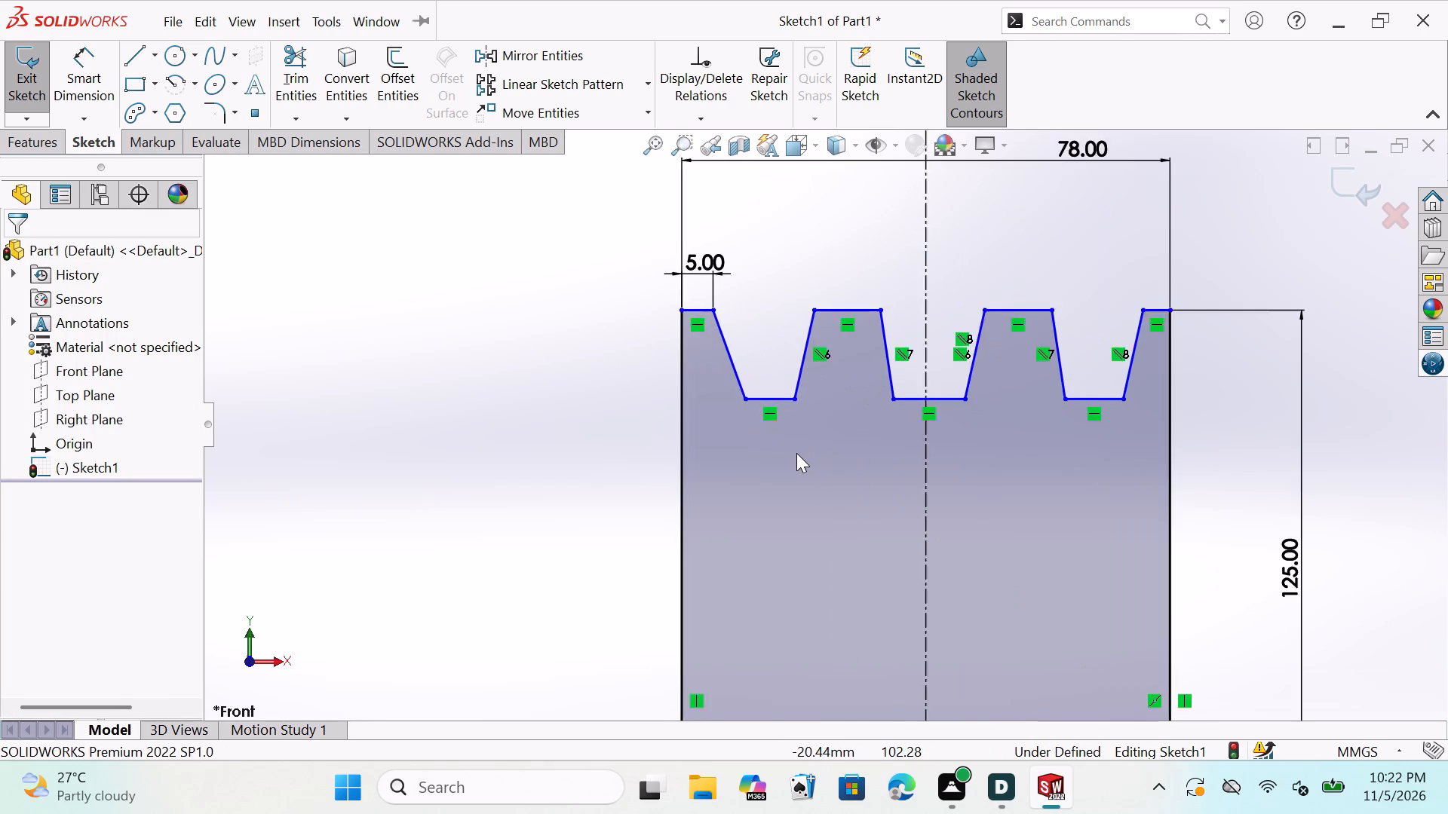
scroll(796, 453, "down", 2)
scroll(787, 439, "up", 4)
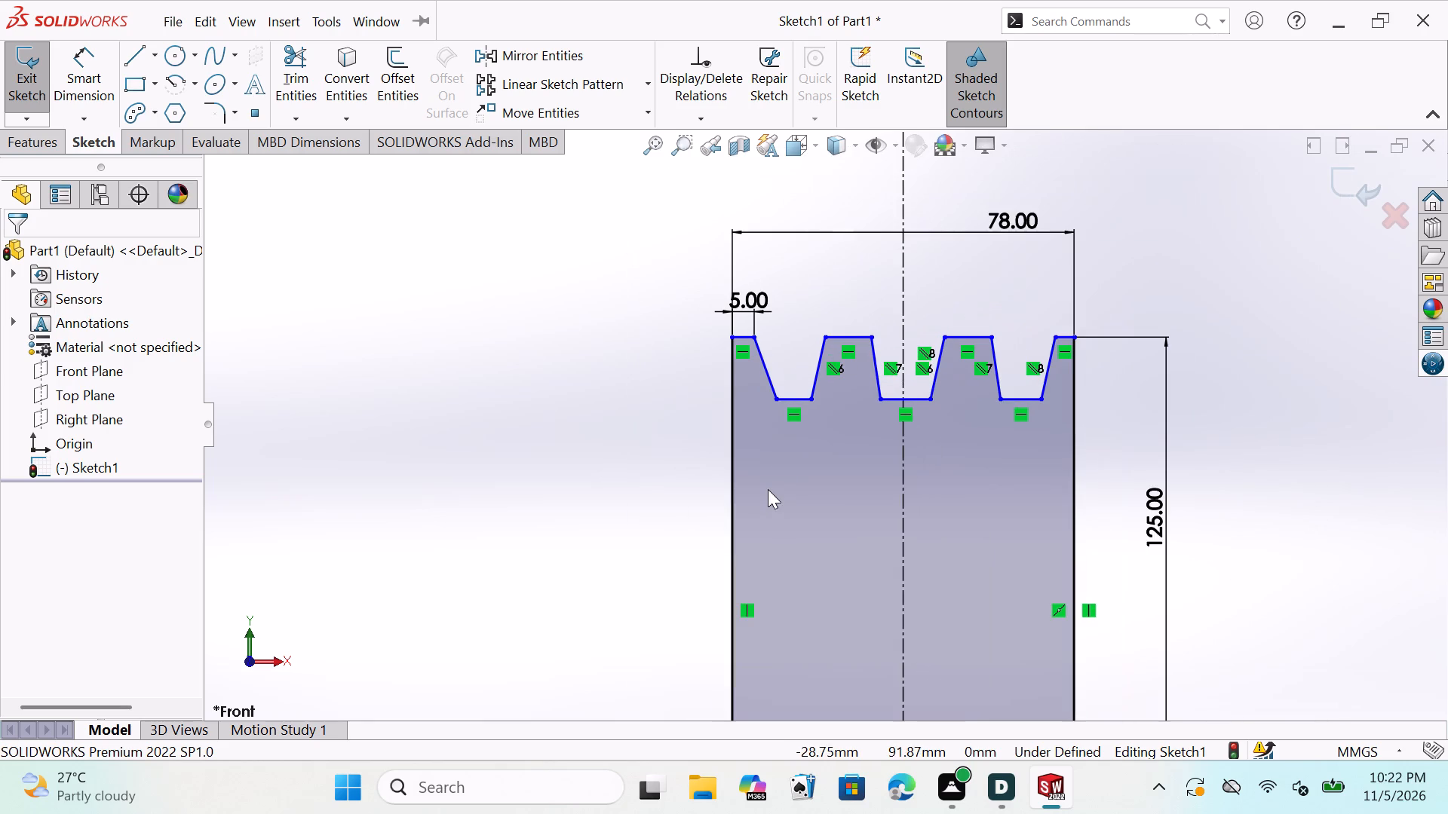
scroll(729, 499, "down", 1)
middle_click_drag(664, 540, 645, 470)
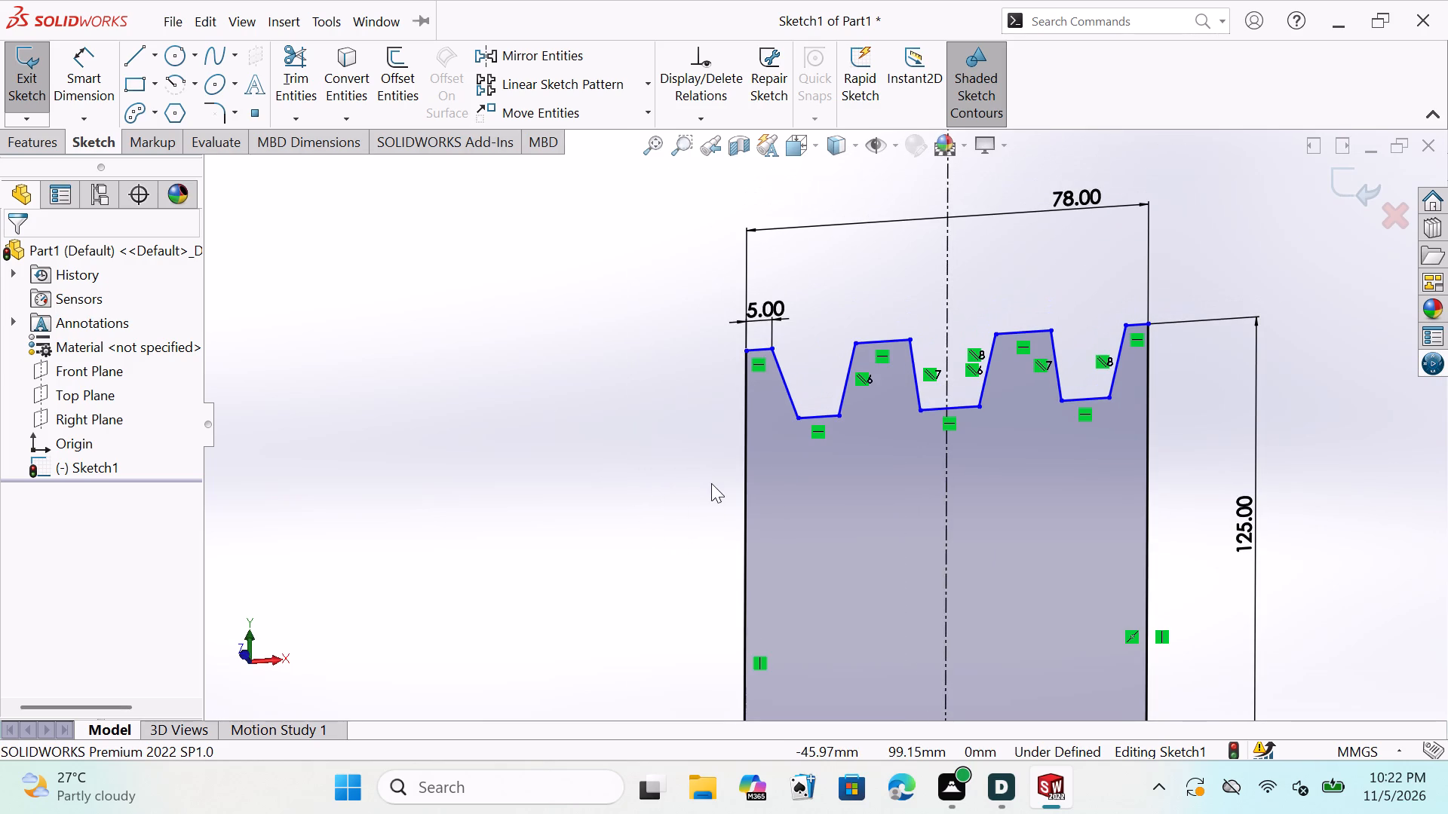
left_click(793, 138)
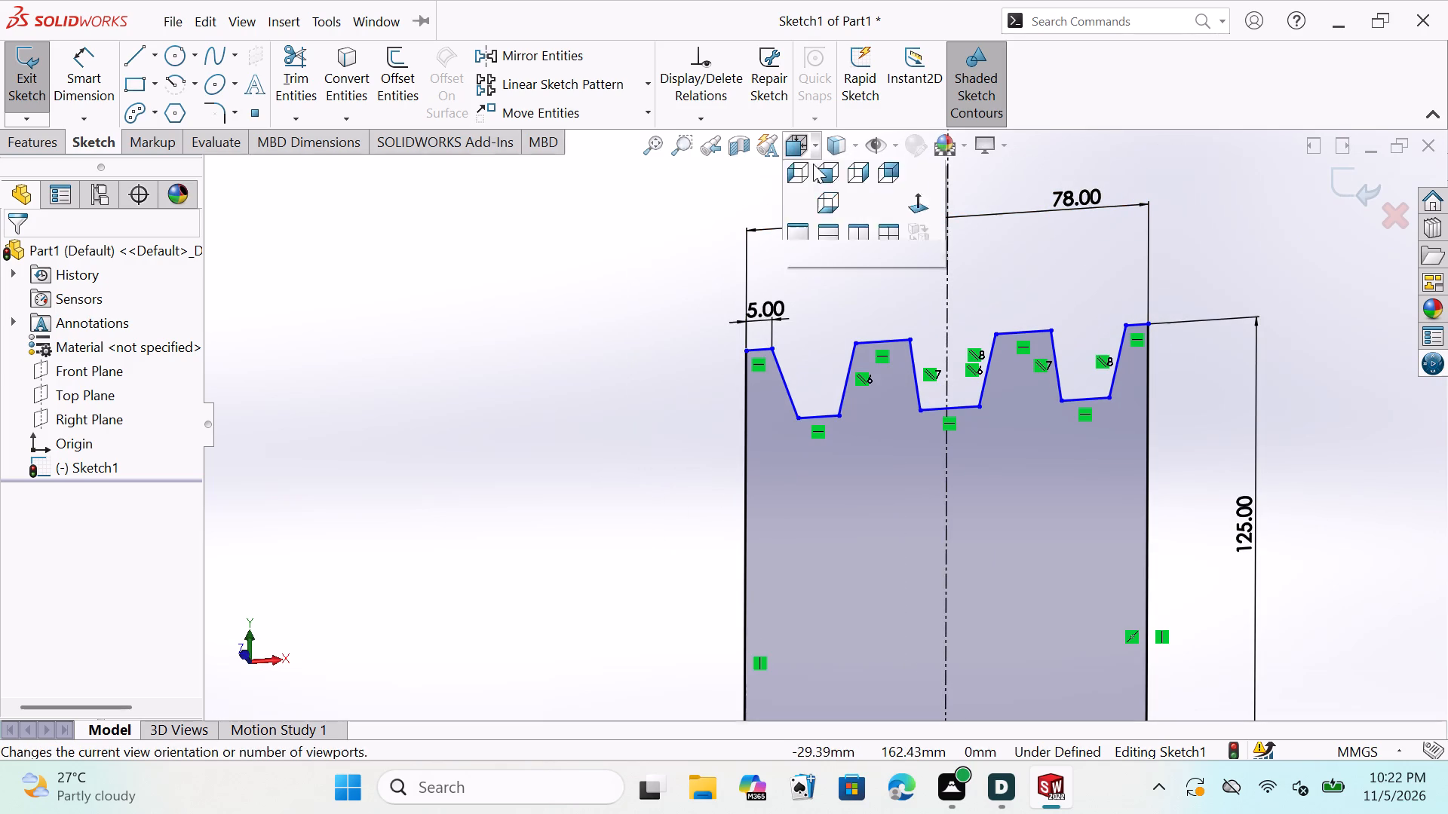
left_click(928, 262)
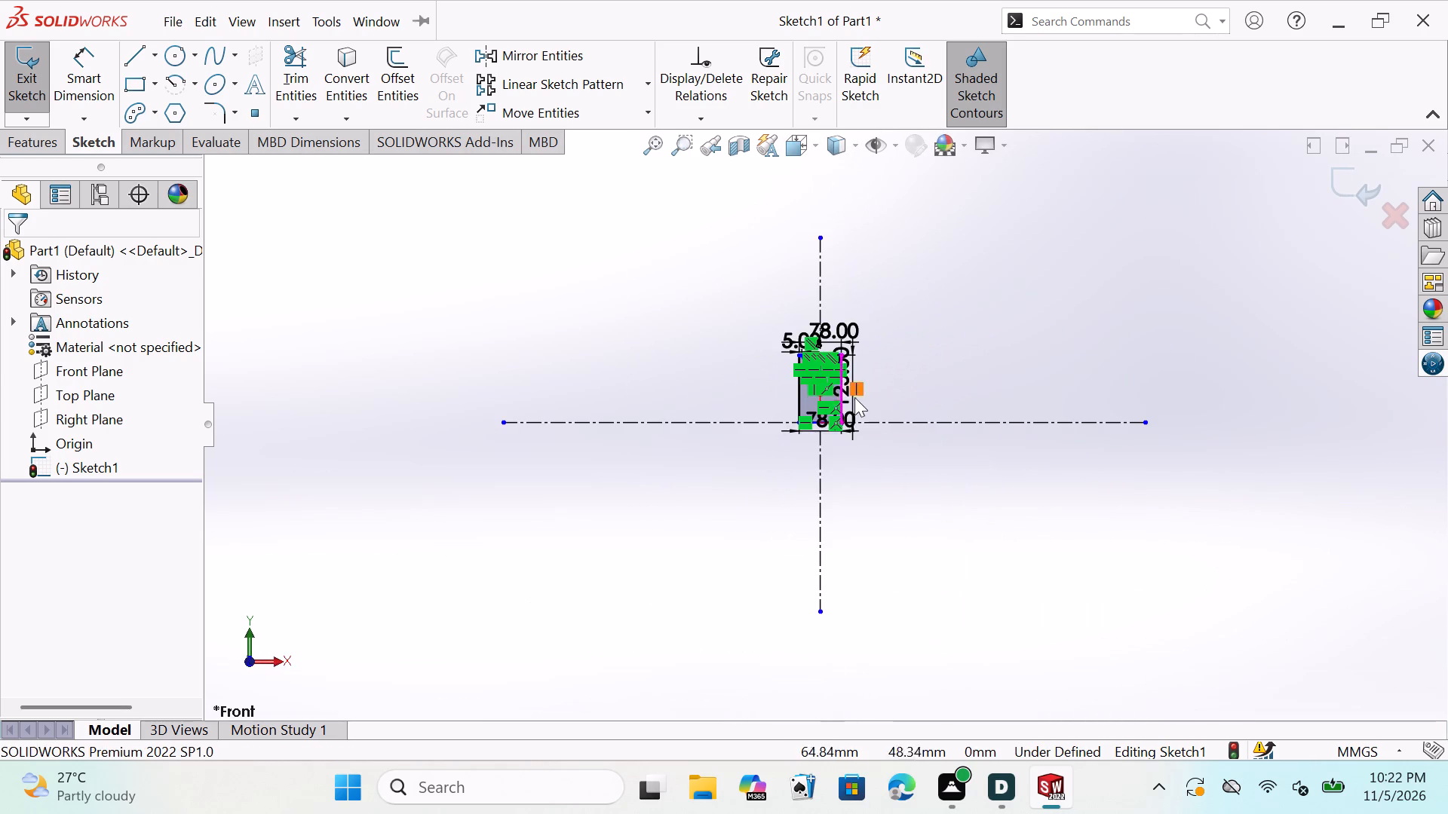
scroll(792, 399, "up", 3)
scroll(828, 408, "down", 5)
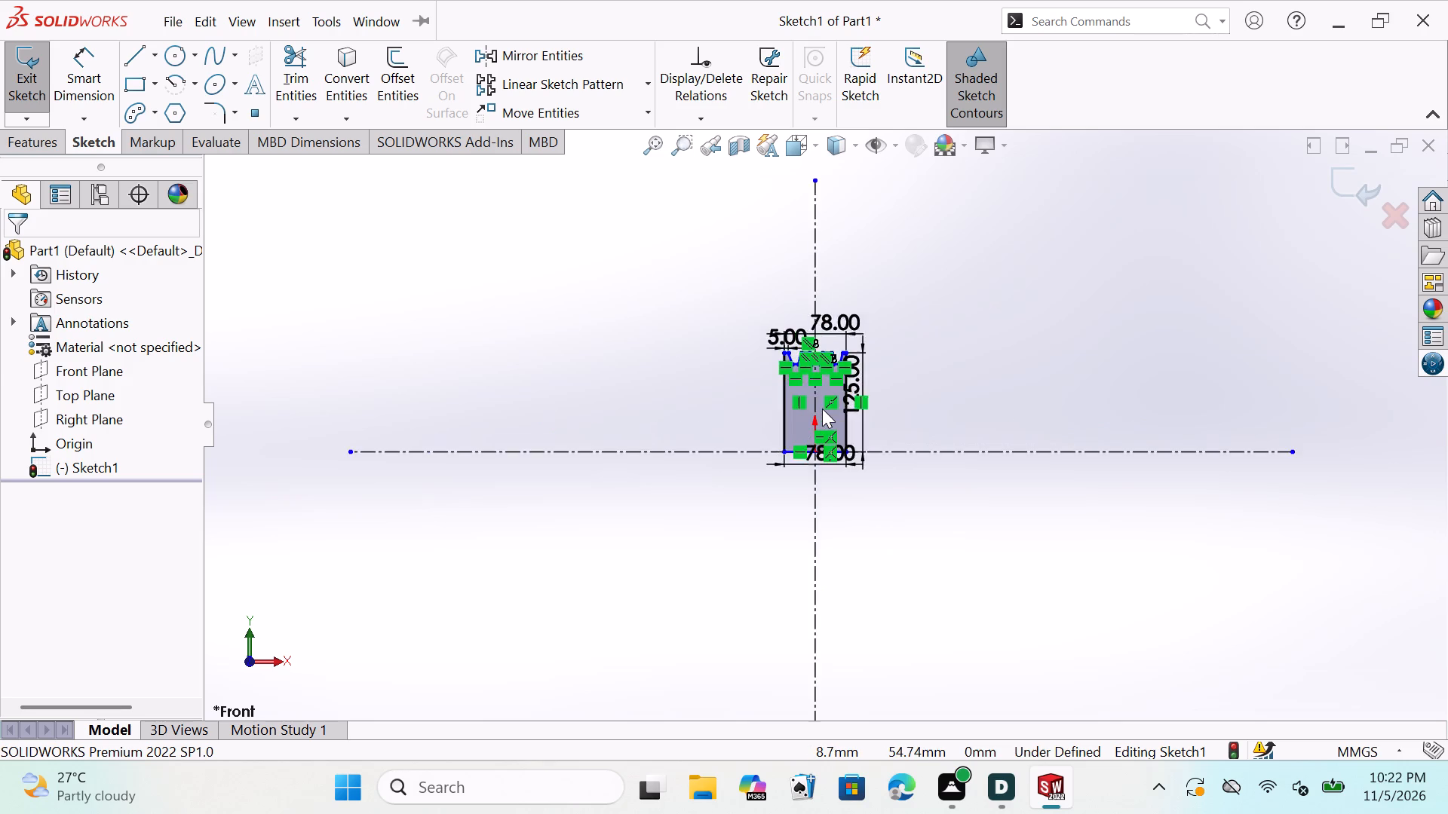
Dimension the floor line of the first tapered notch to 5 mm.
scroll(822, 409, "down", 8)
scroll(818, 376, "up", 1)
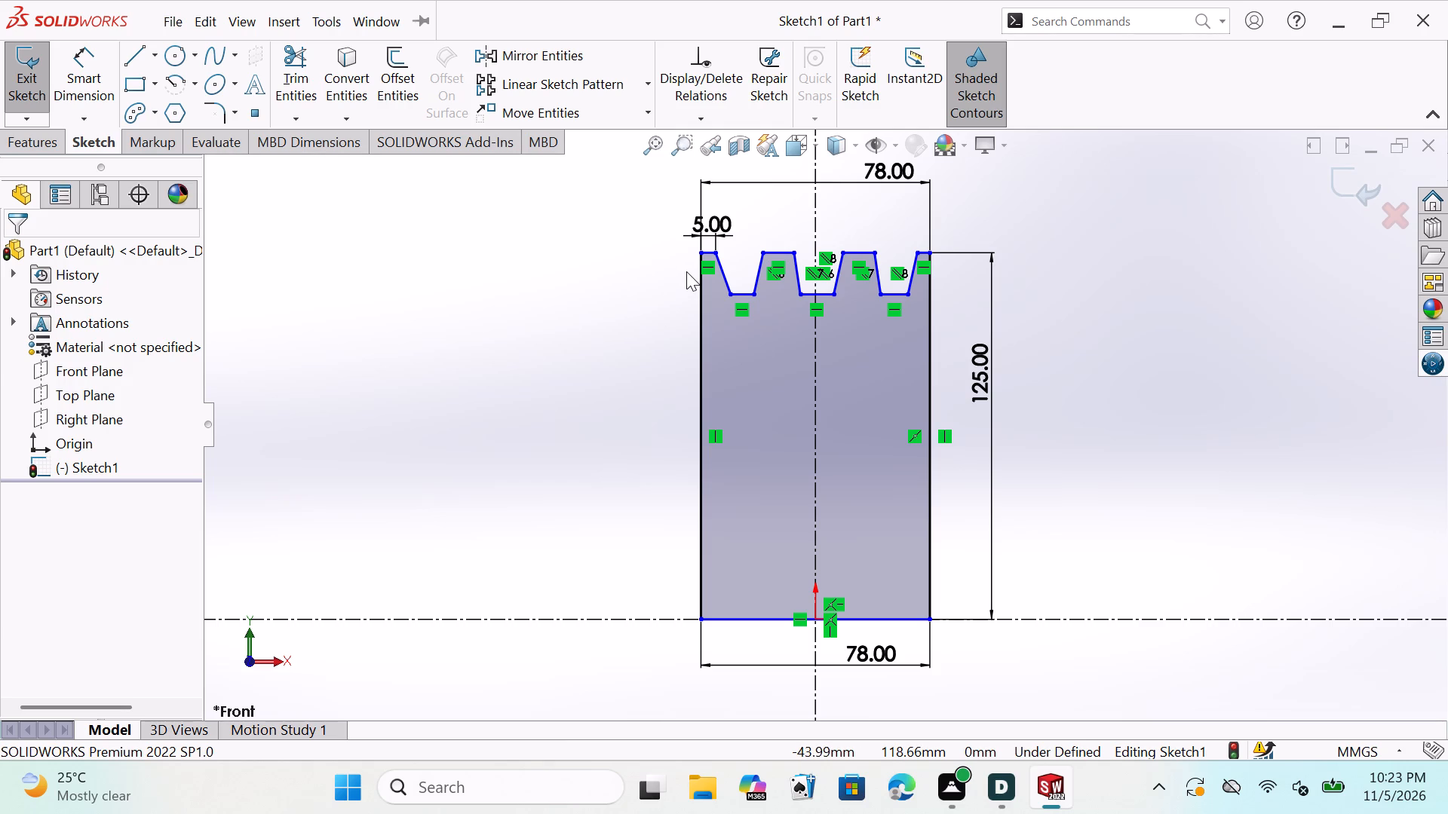
left_click(65, 59)
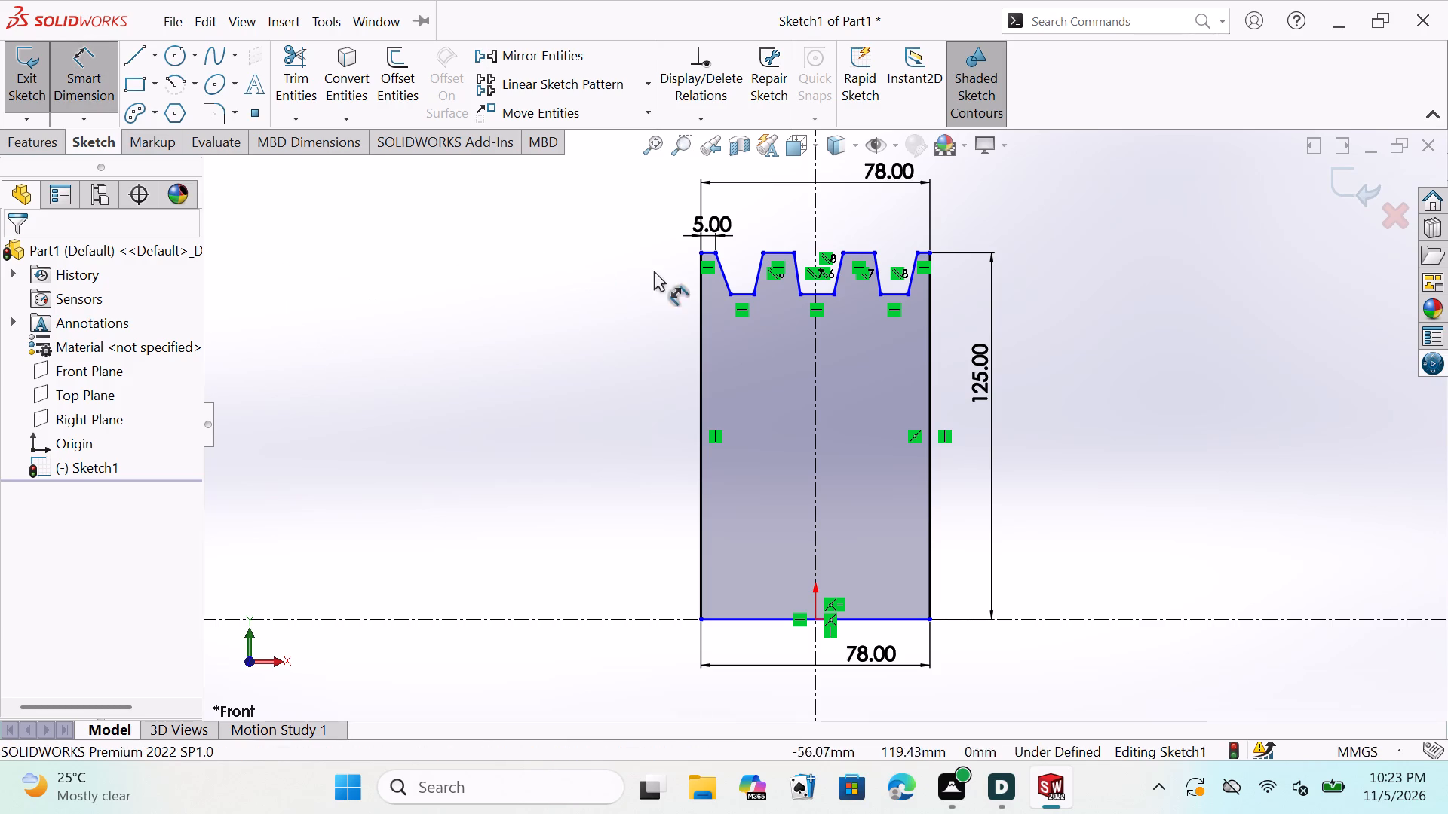
left_click(740, 292)
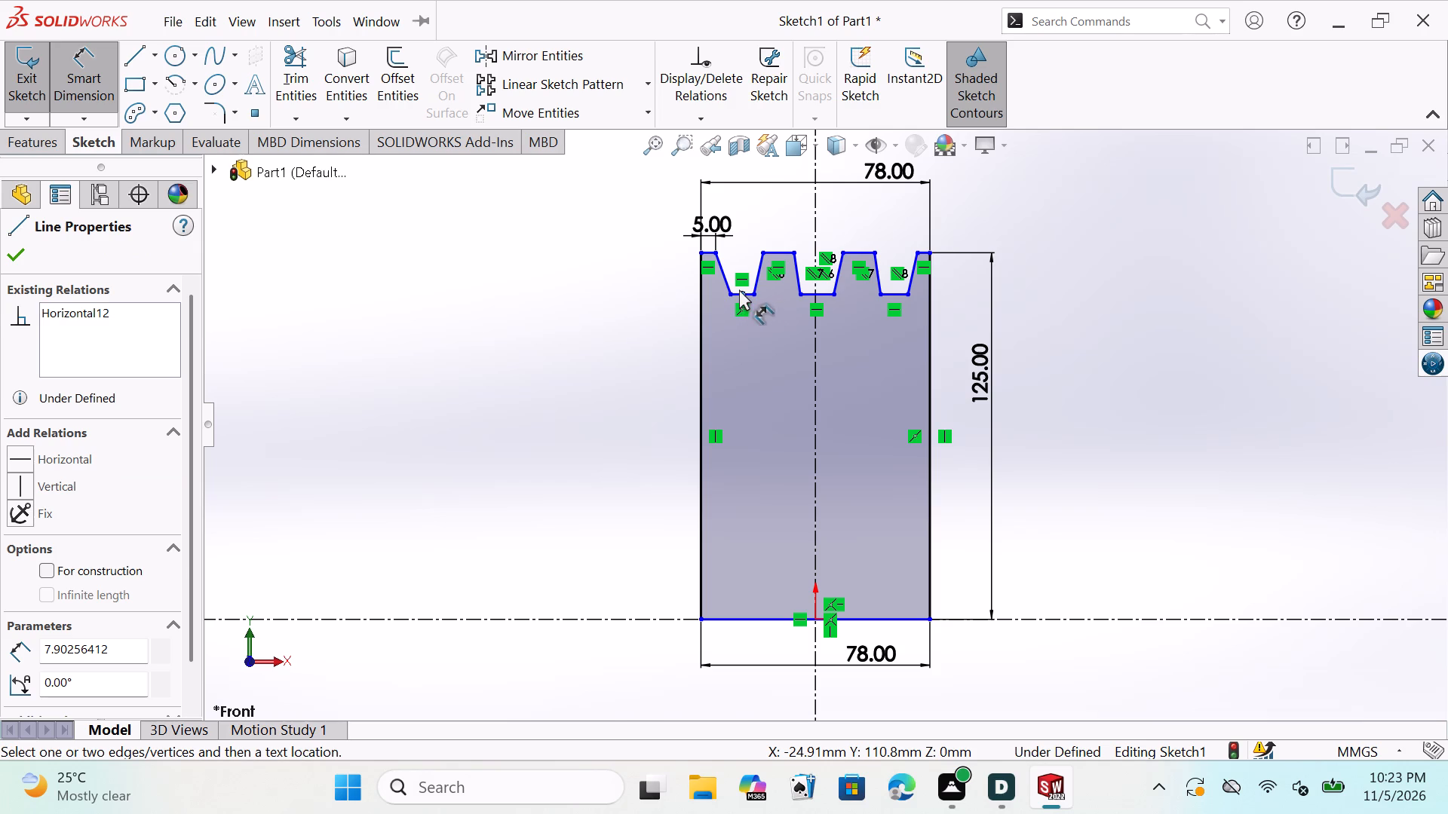
scroll(746, 310, "down", 4)
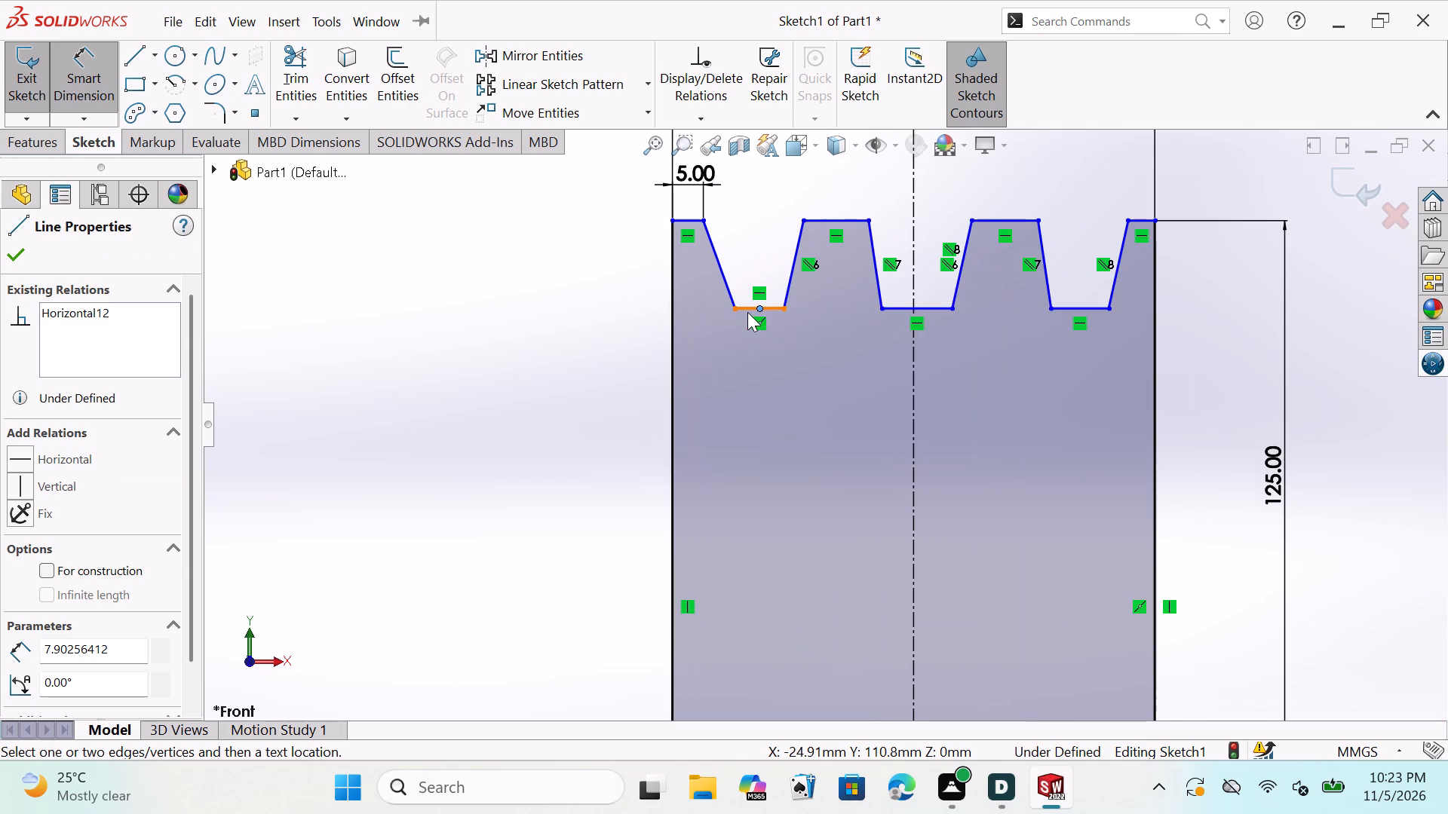
left_click(768, 306)
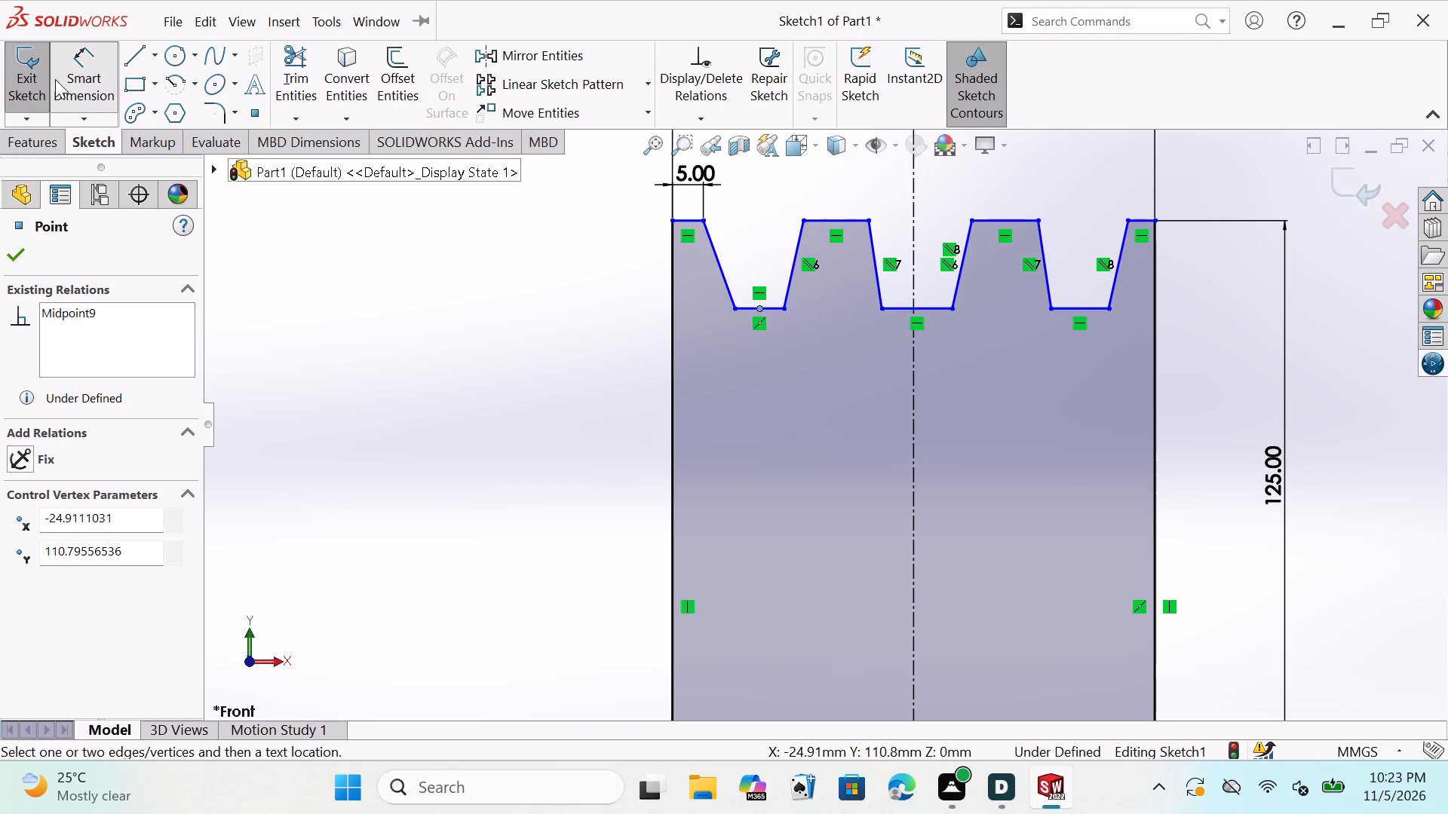
left_click(74, 75)
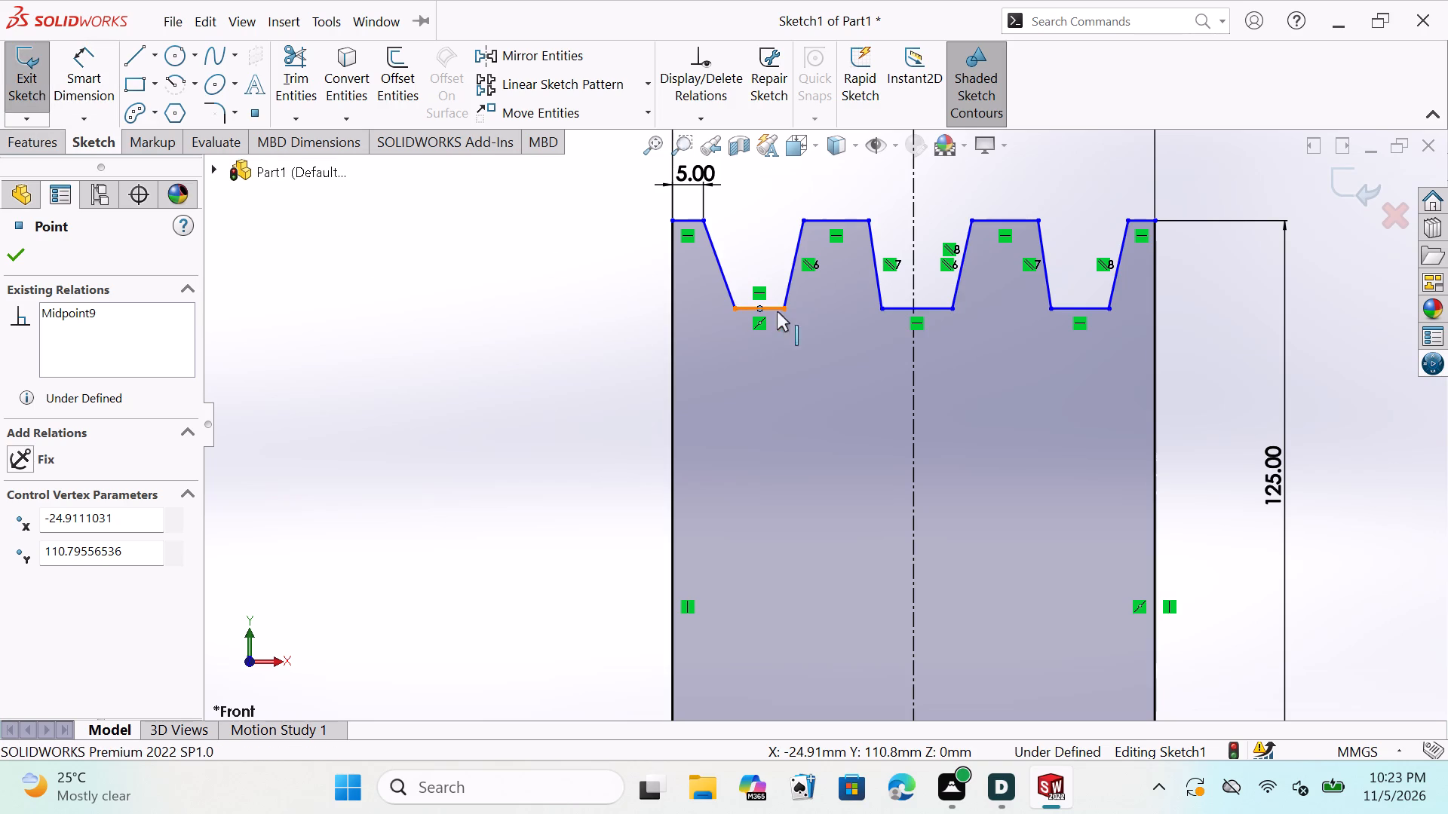
left_click(773, 305)
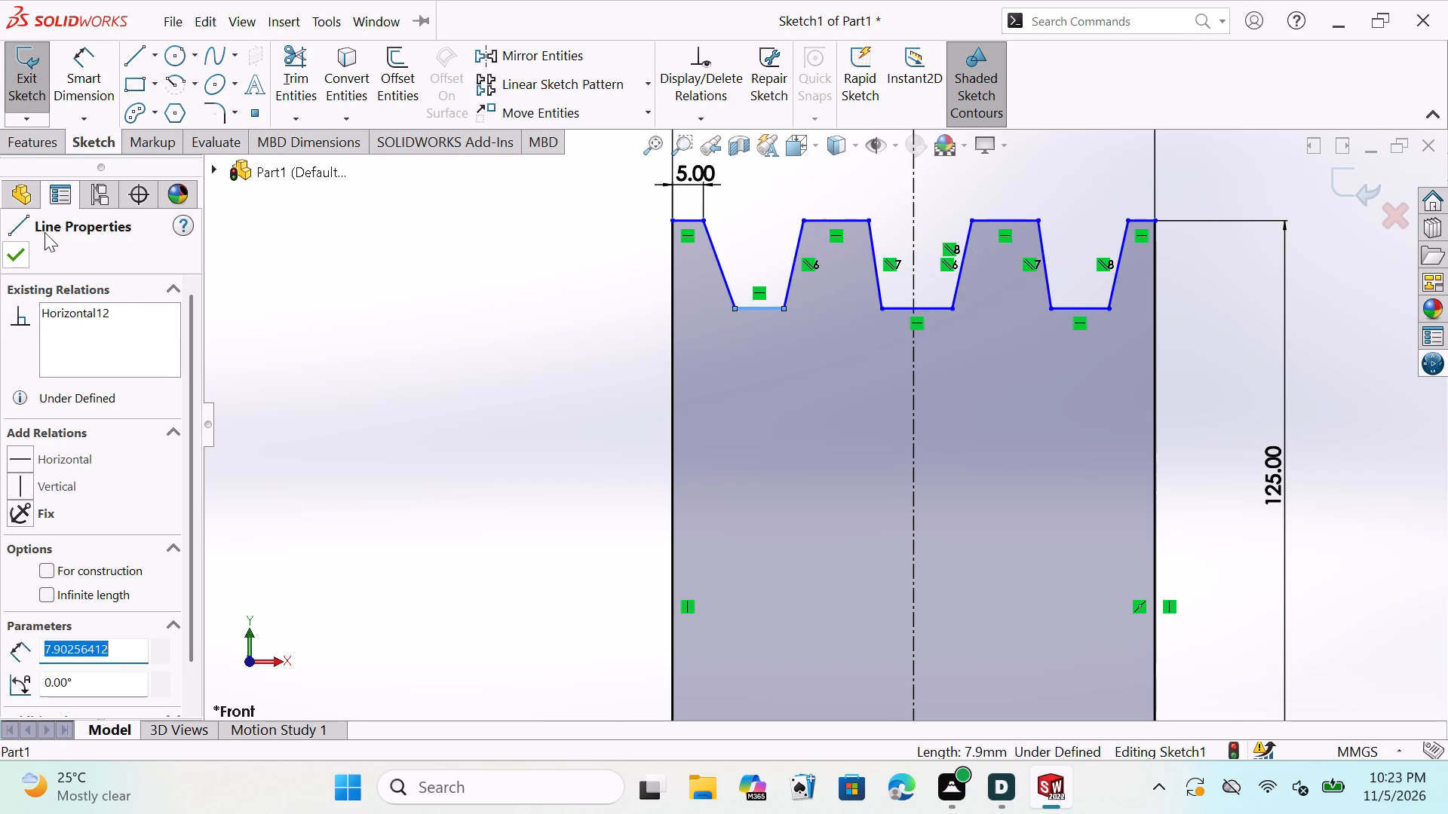
left_click(82, 81)
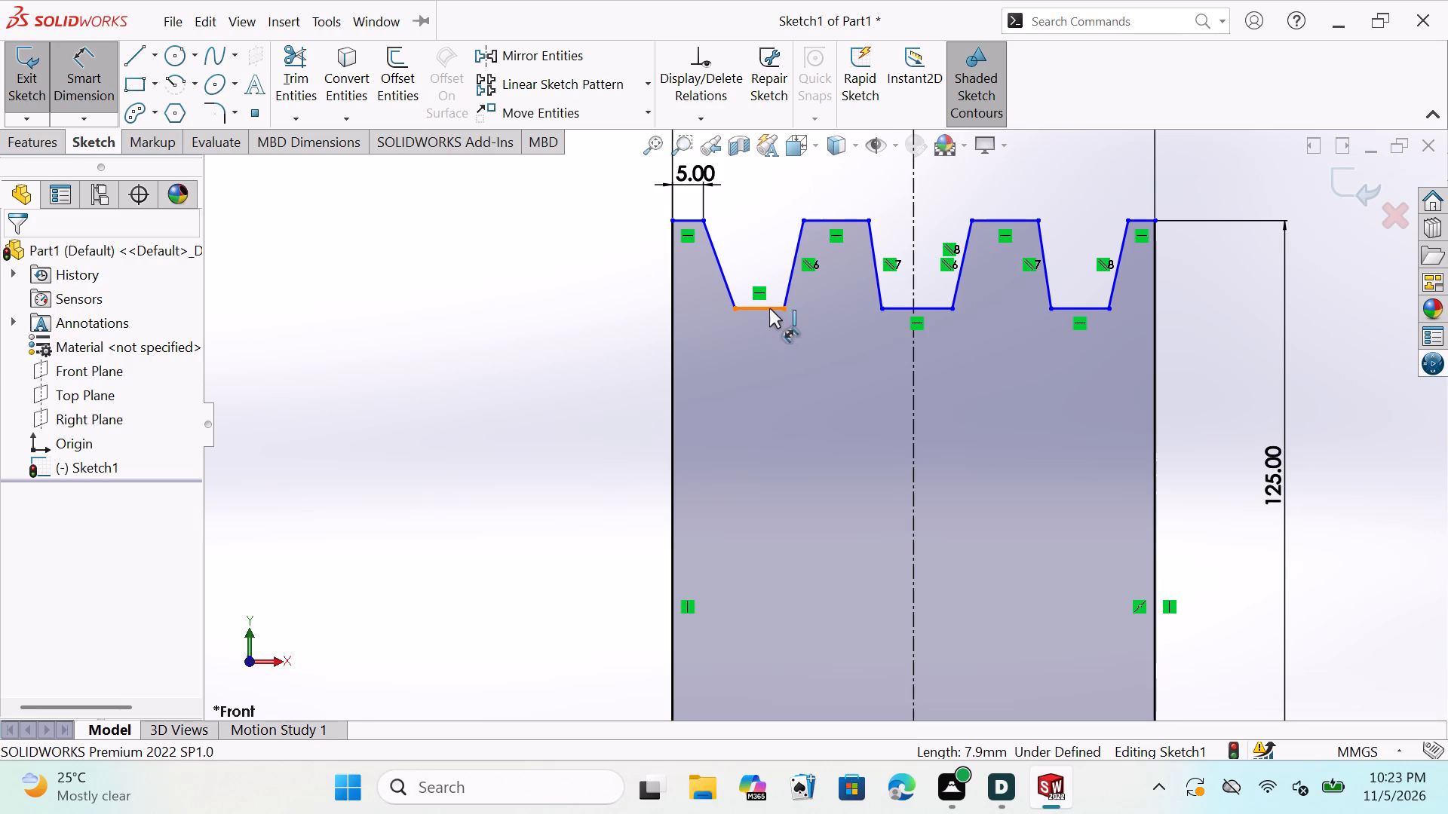
left_click(772, 307)
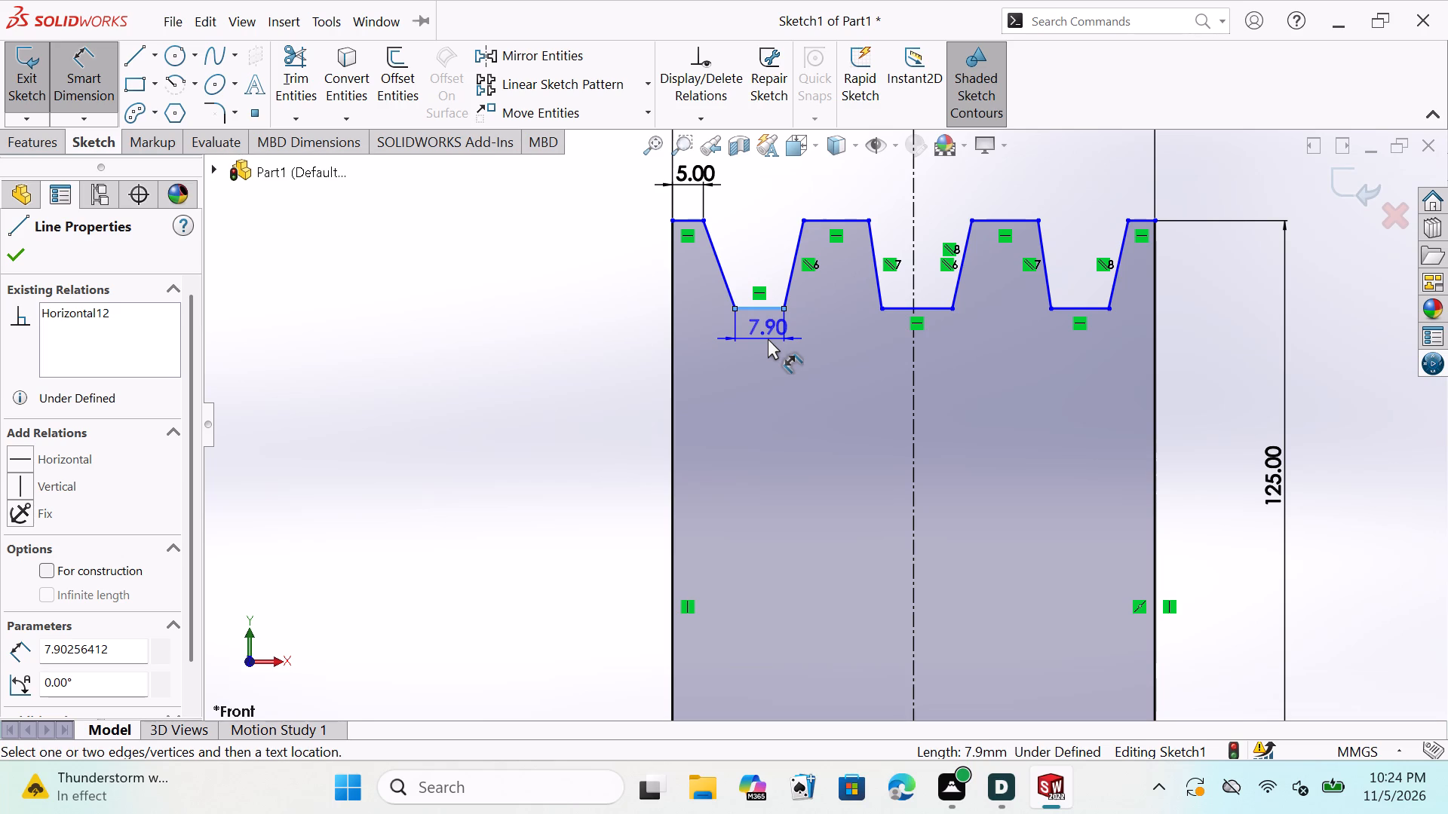
left_click(768, 338)
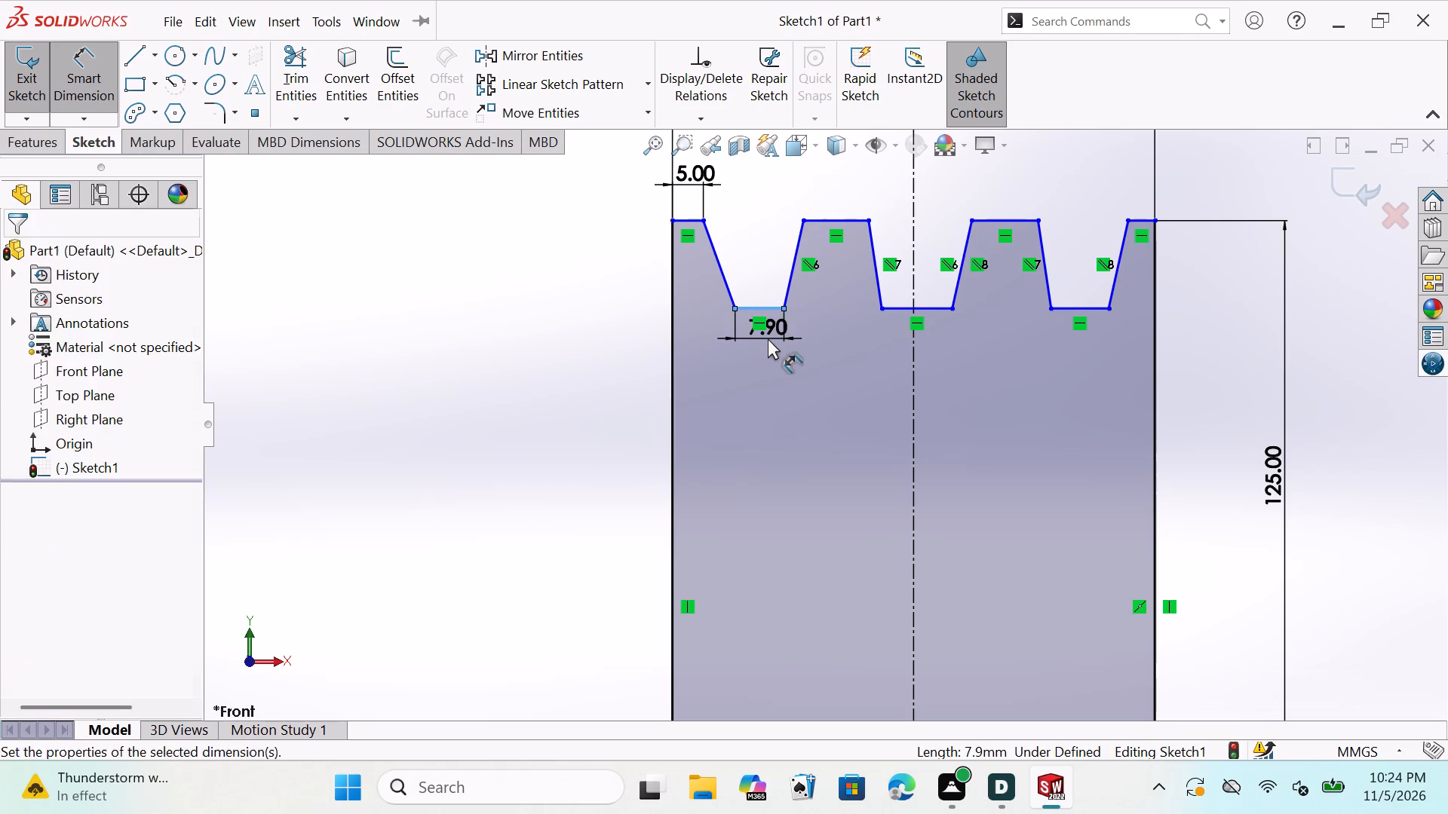
left_click(785, 365)
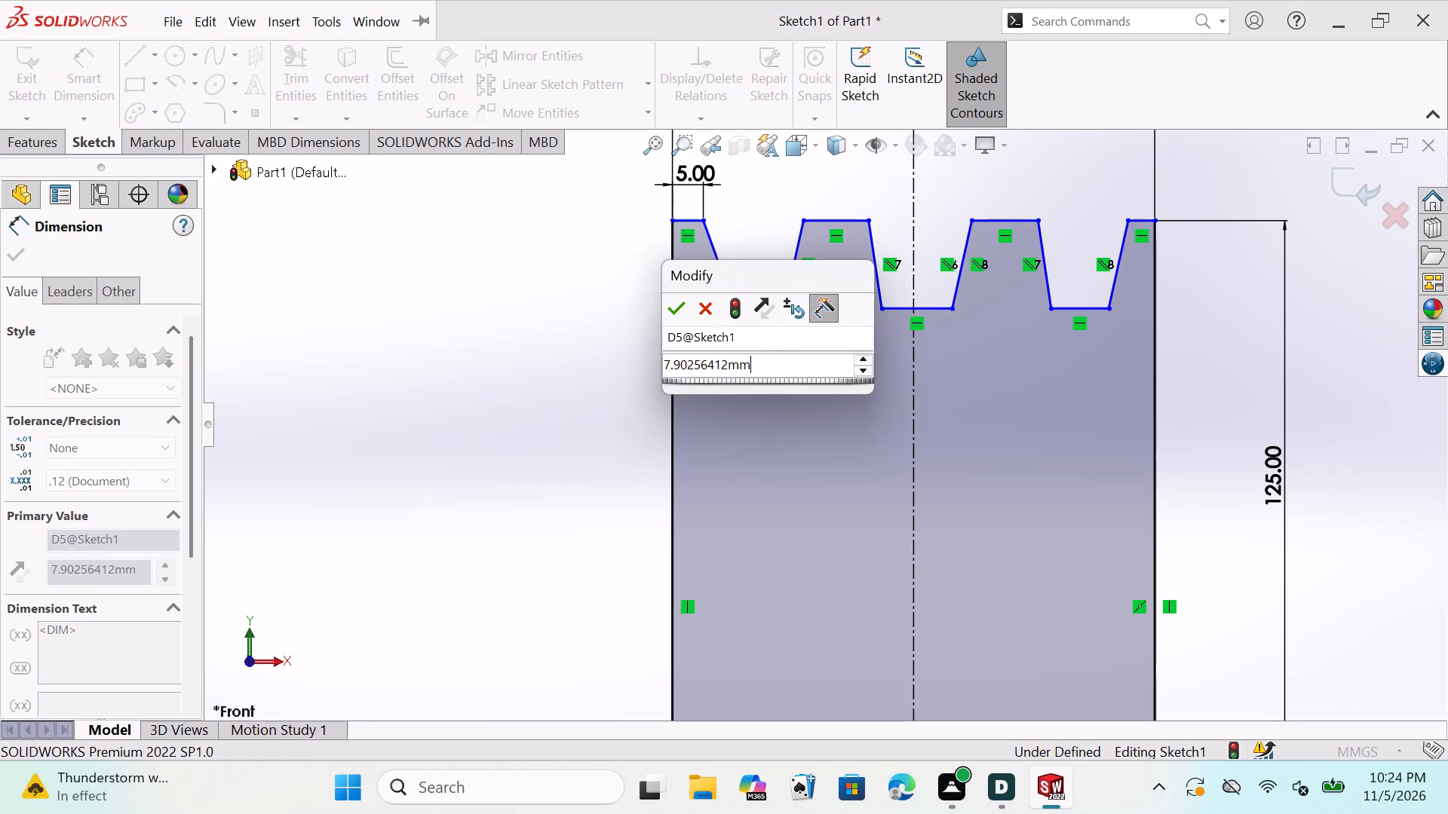
key("BackSpace")
key("BackSpace")
key("BackSpace")
key("BackSpace")
key("BackSpace")
key("BackSpace")
key("BackSpace")
key("BackSpace")
key("BackSpace")
key("BackSpace")
key("BackSpace")
key("BackSpace")
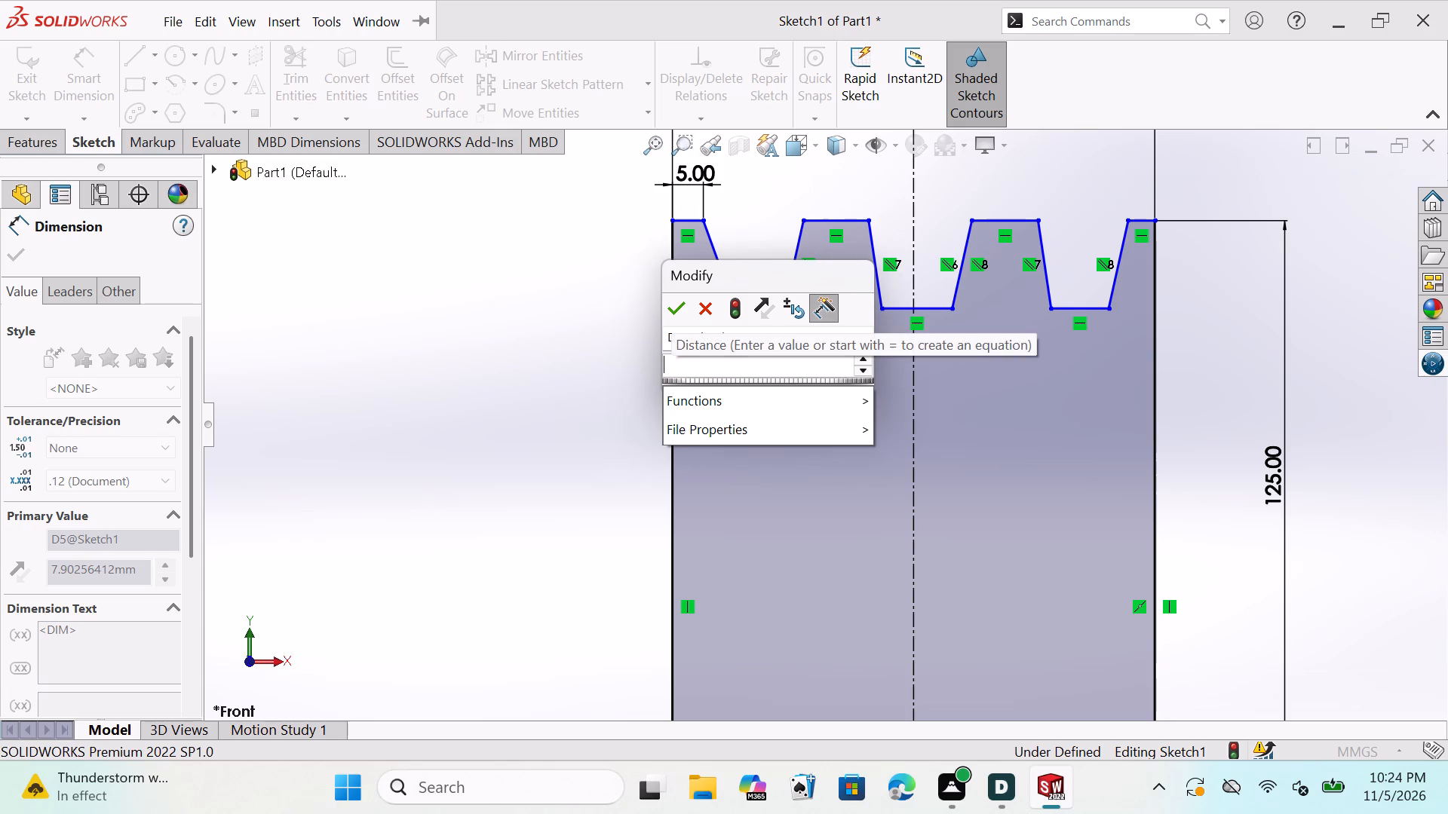
key("5")
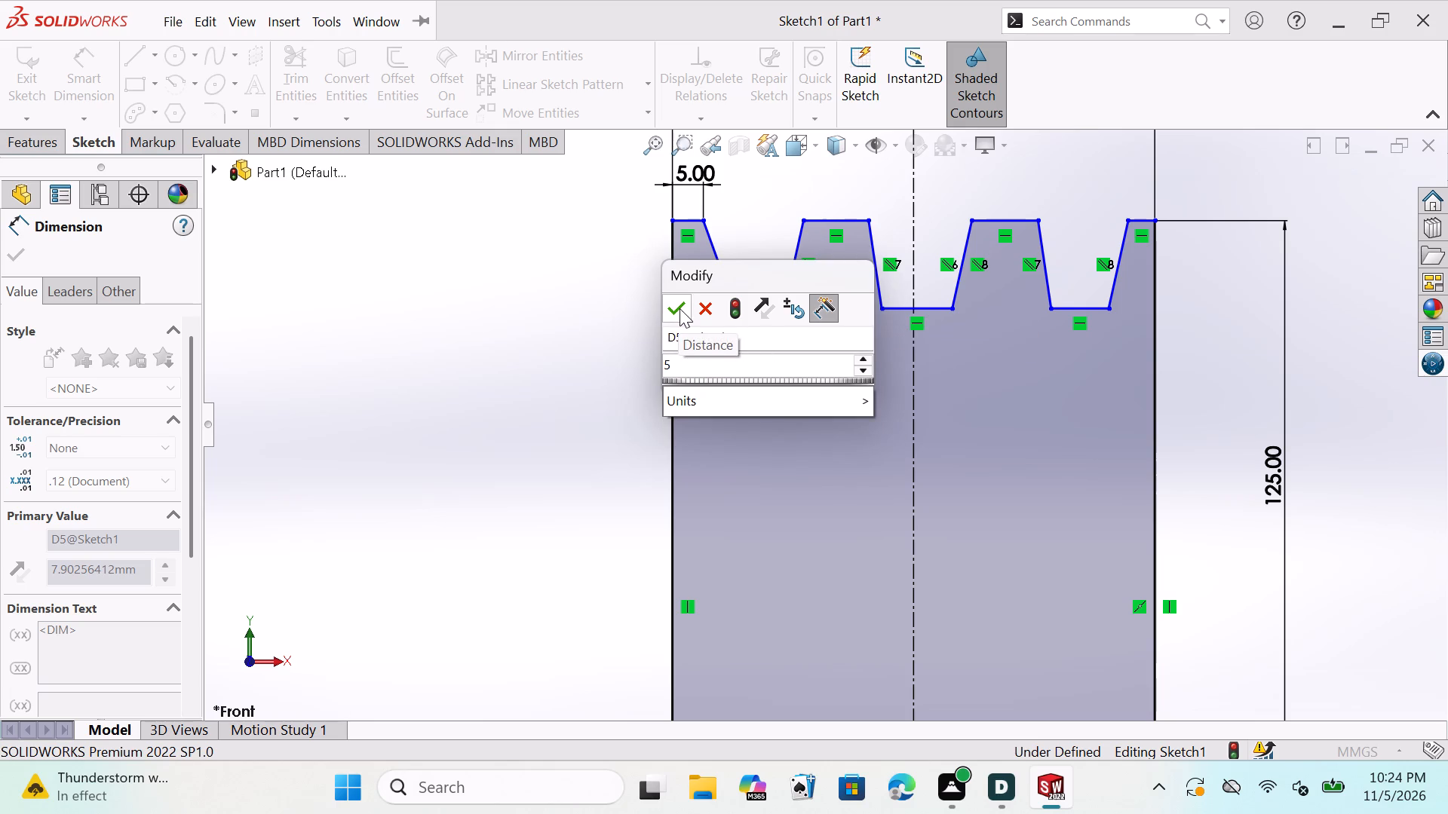
left_click(679, 307)
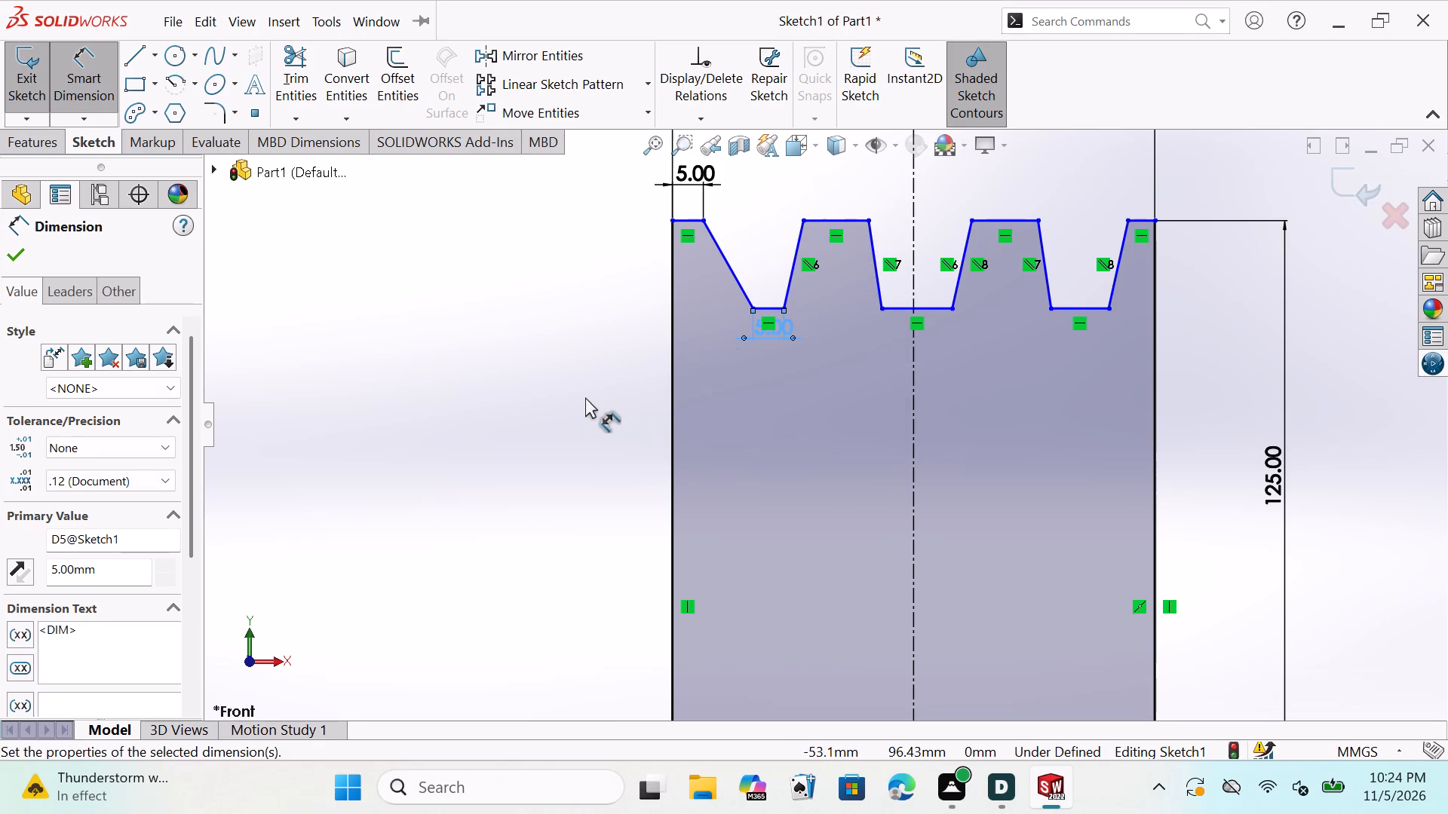
left_click(14, 256)
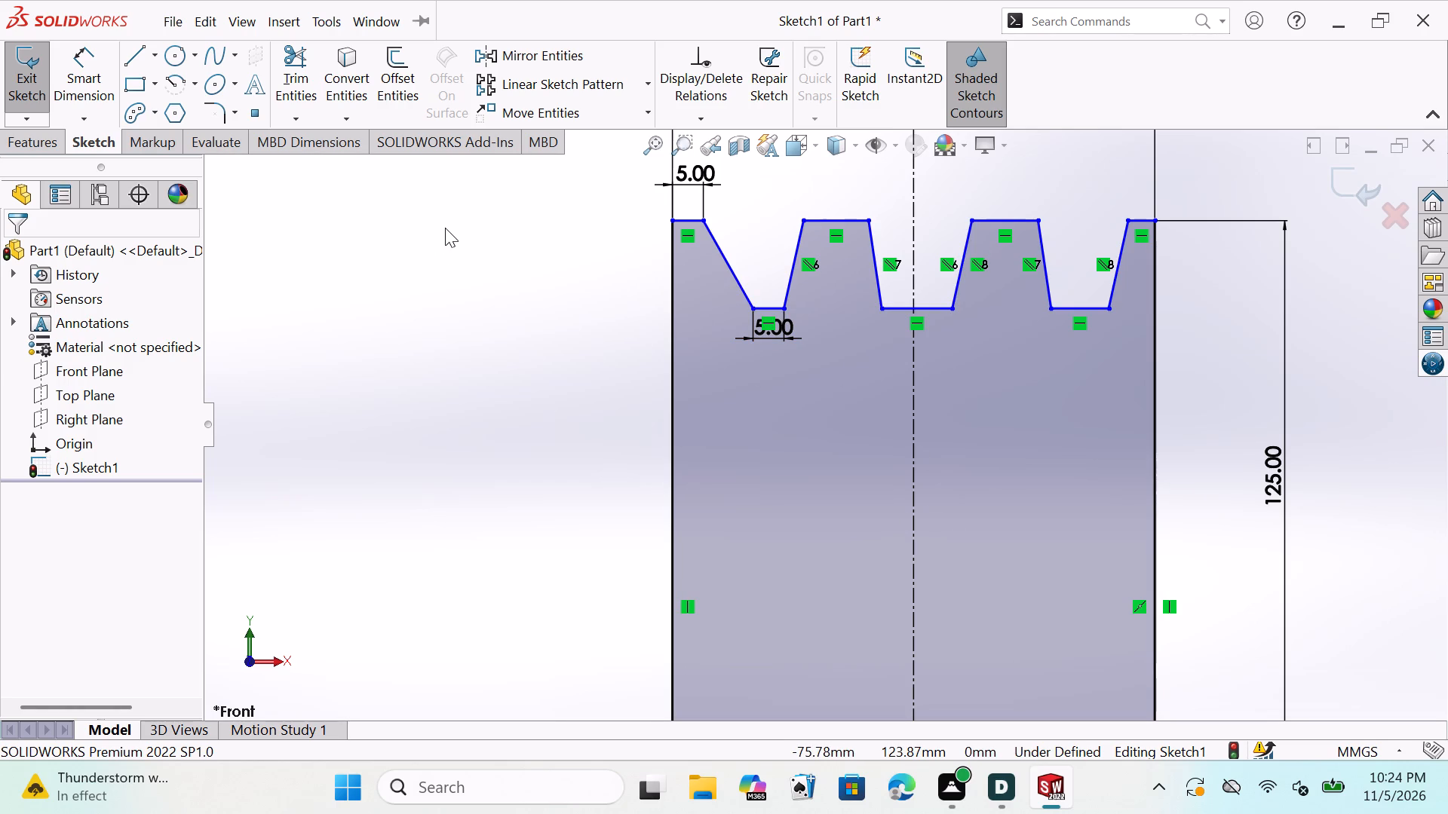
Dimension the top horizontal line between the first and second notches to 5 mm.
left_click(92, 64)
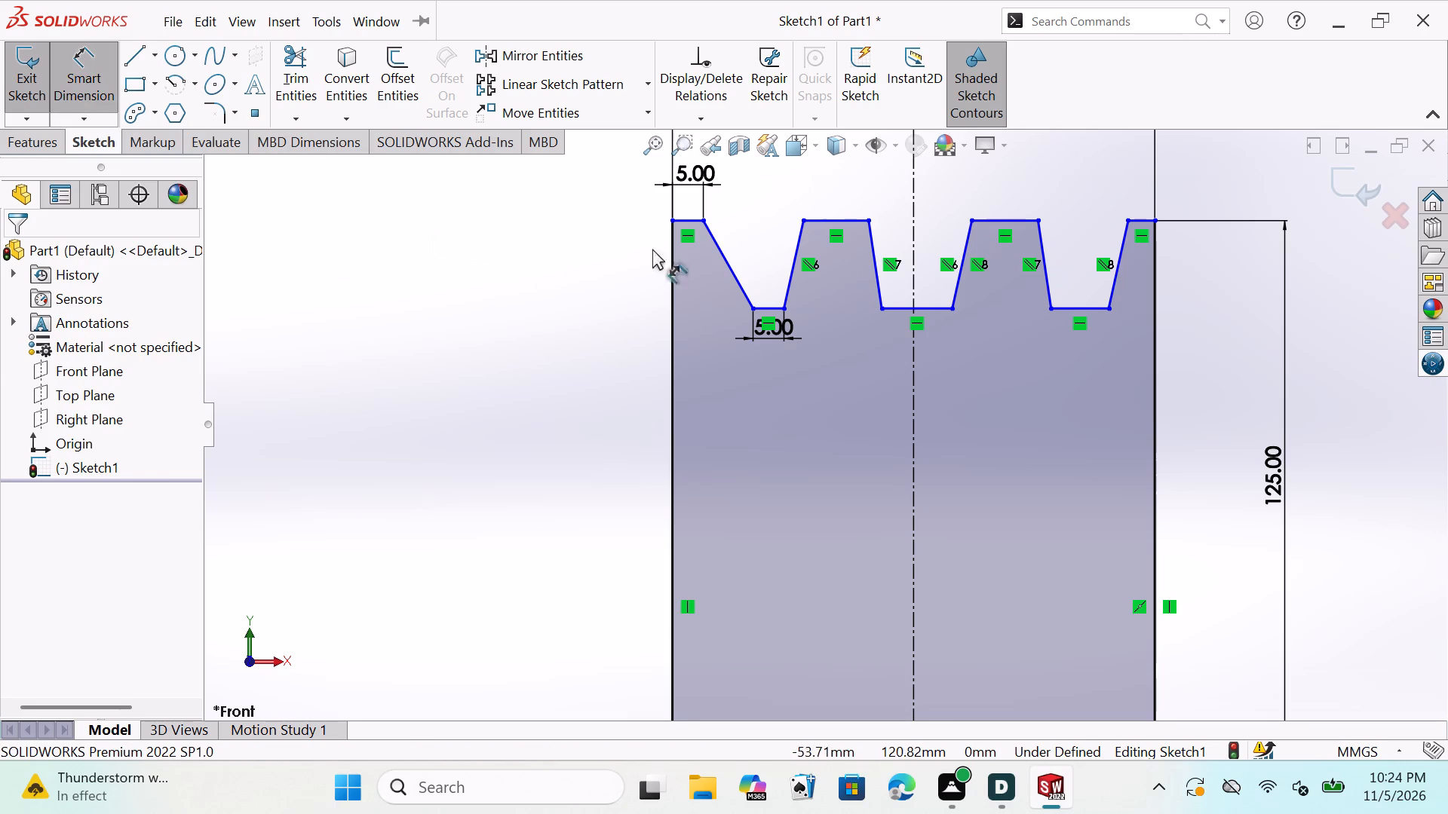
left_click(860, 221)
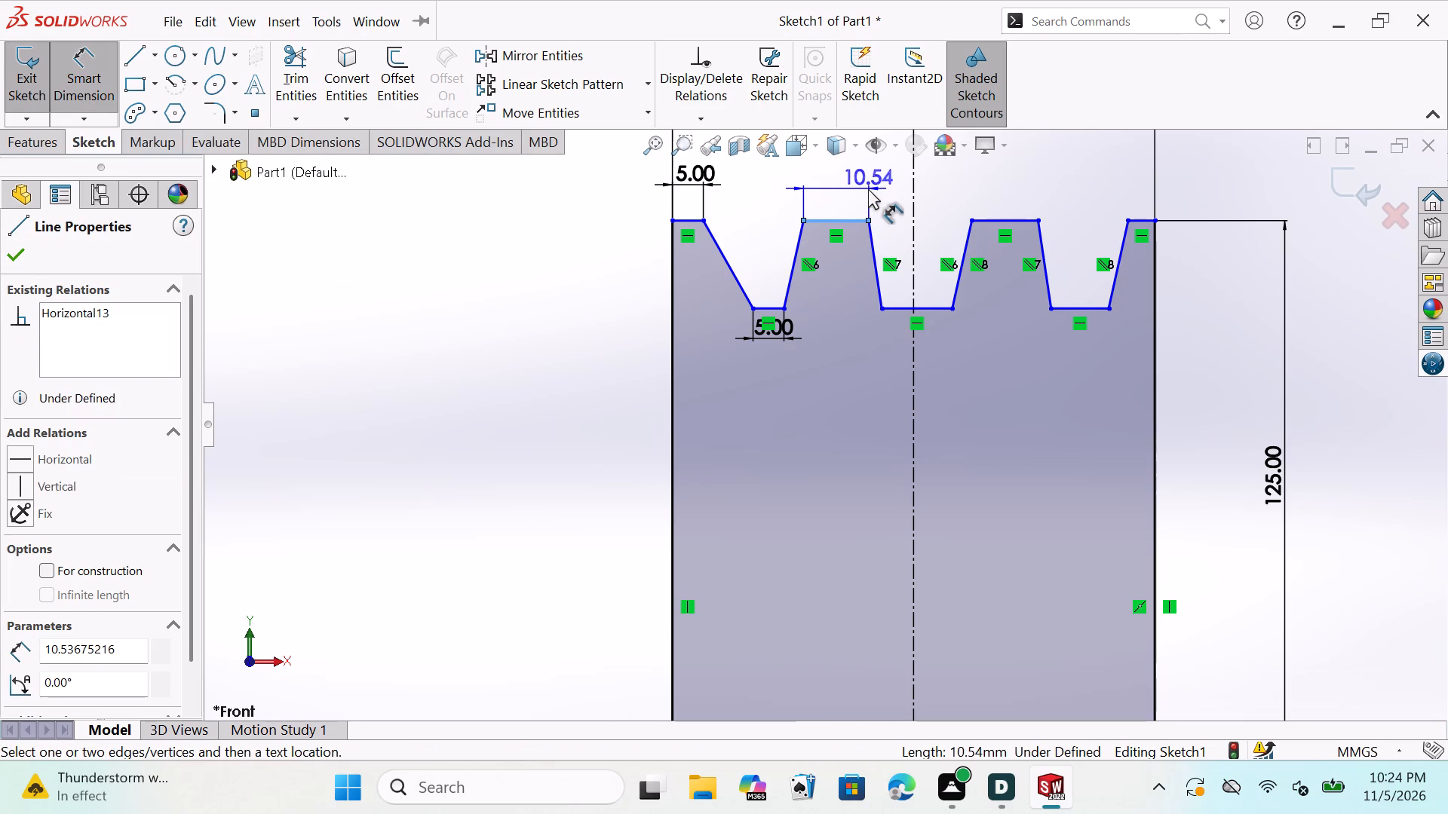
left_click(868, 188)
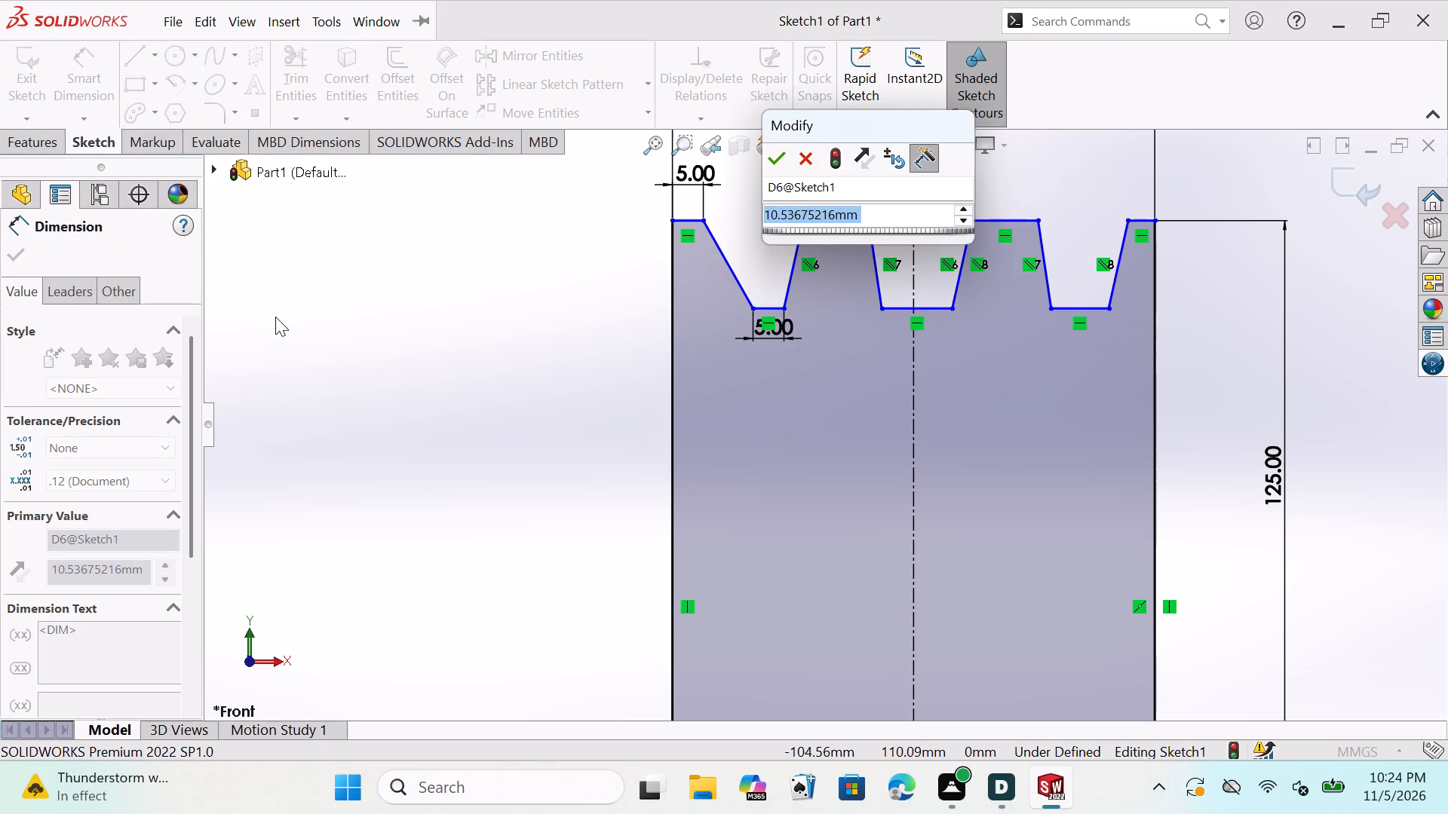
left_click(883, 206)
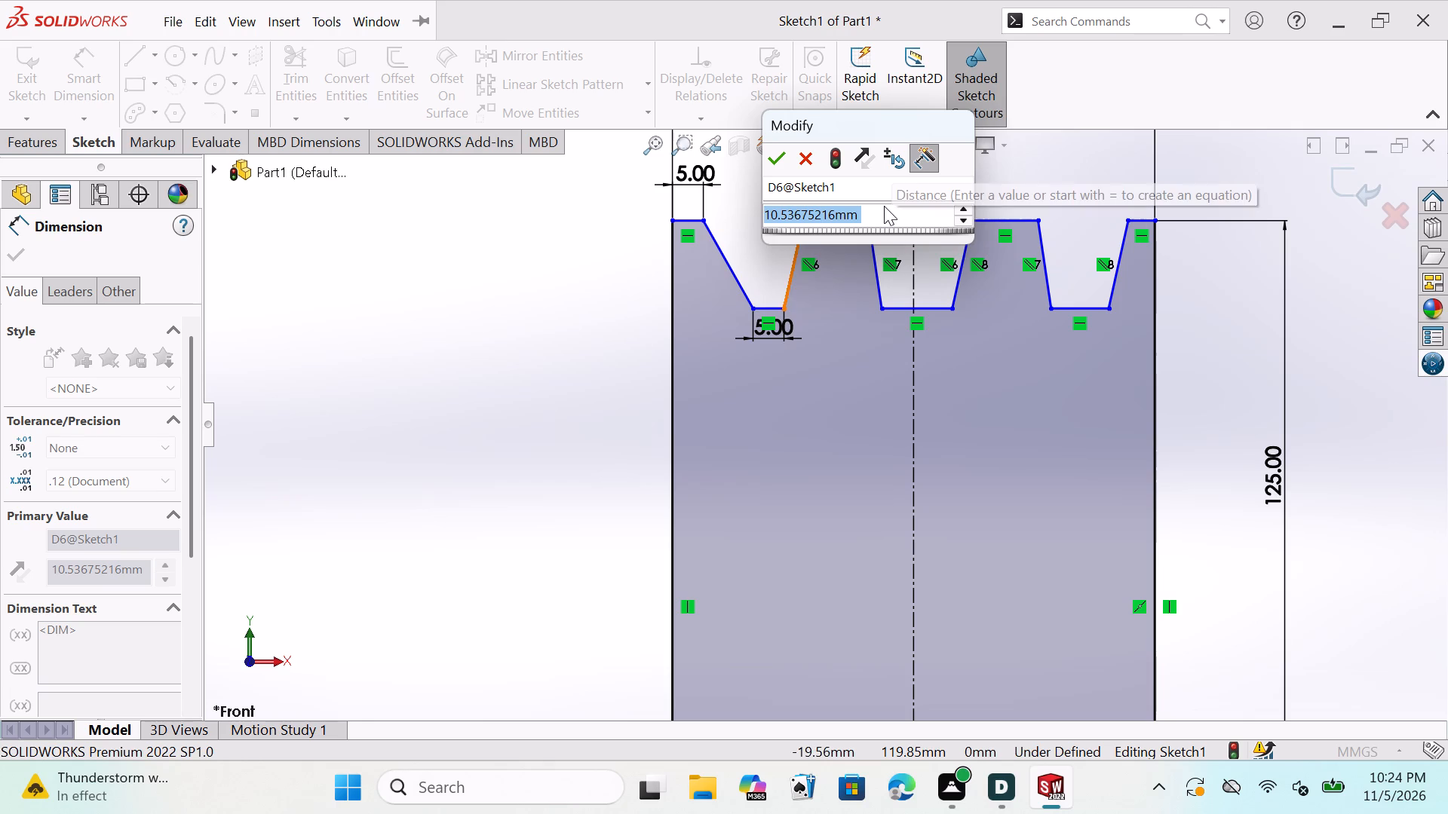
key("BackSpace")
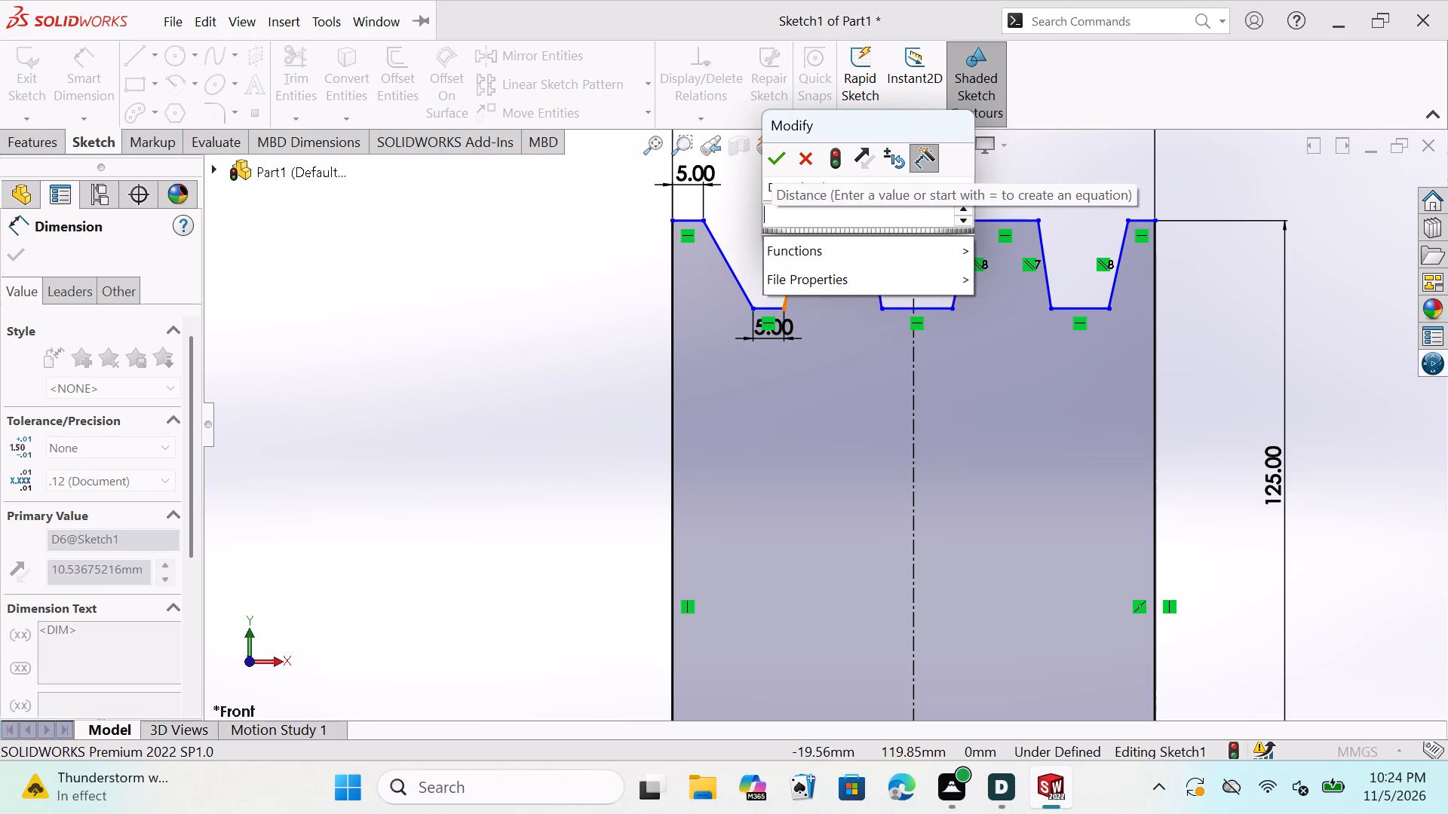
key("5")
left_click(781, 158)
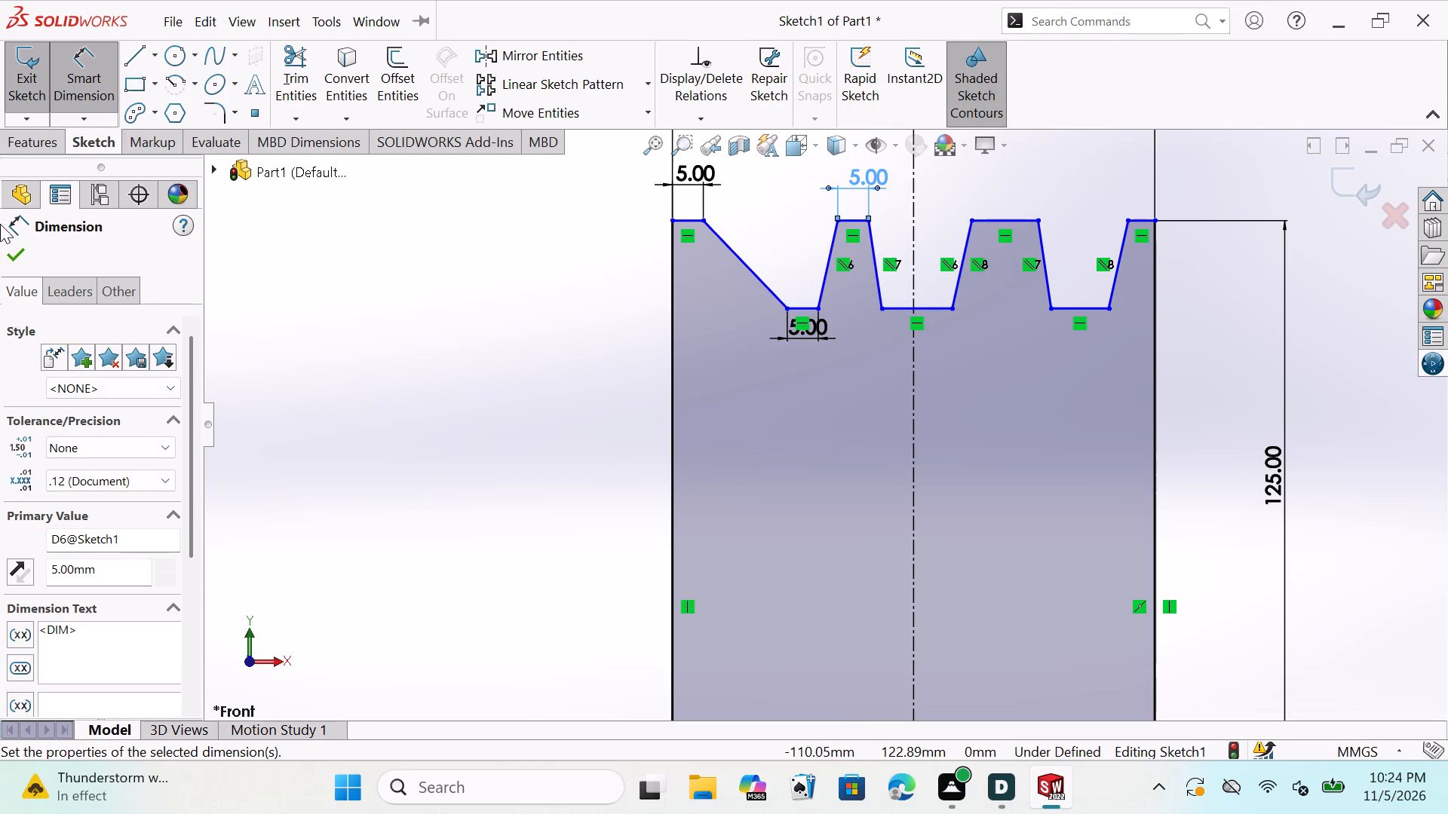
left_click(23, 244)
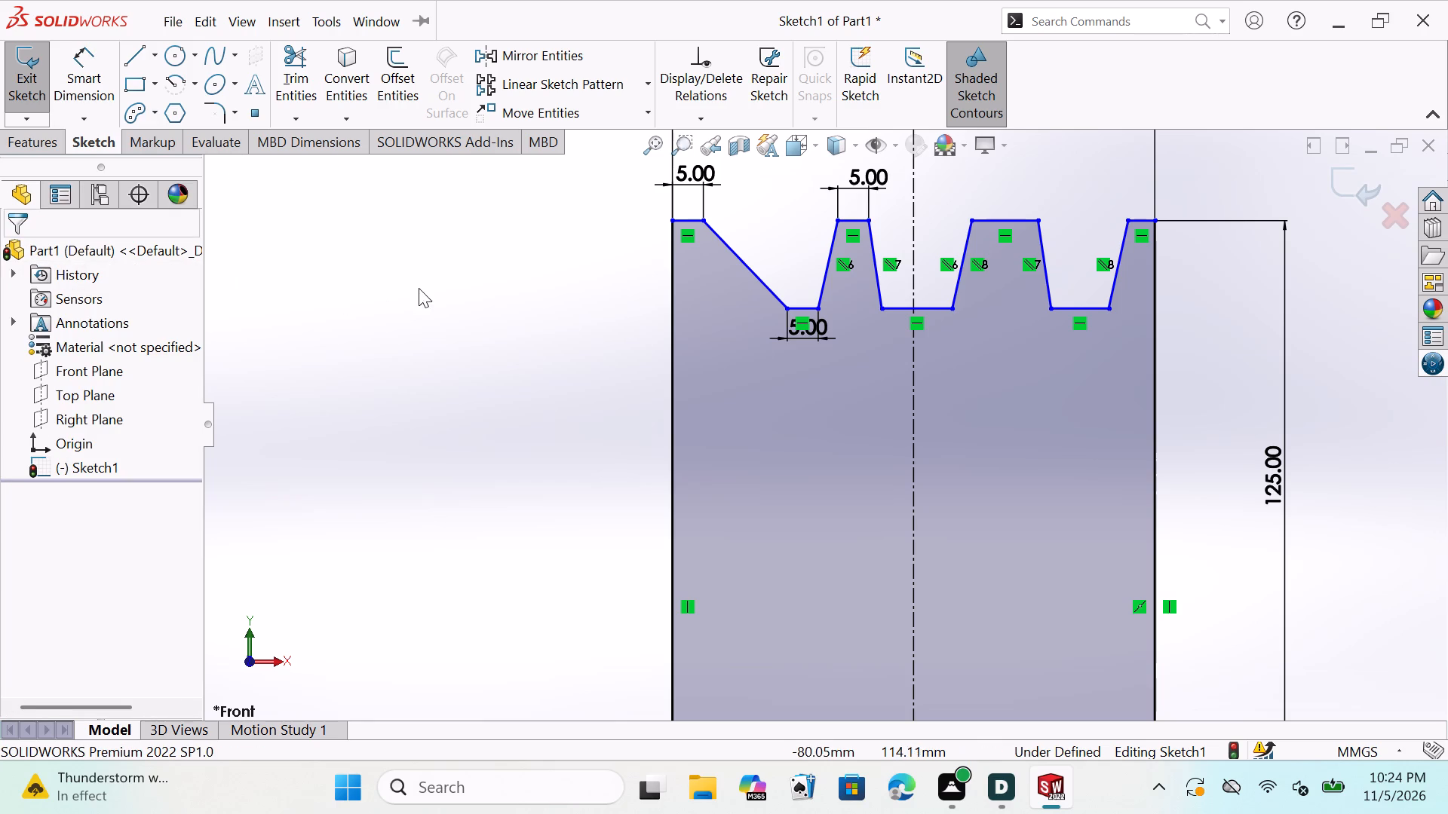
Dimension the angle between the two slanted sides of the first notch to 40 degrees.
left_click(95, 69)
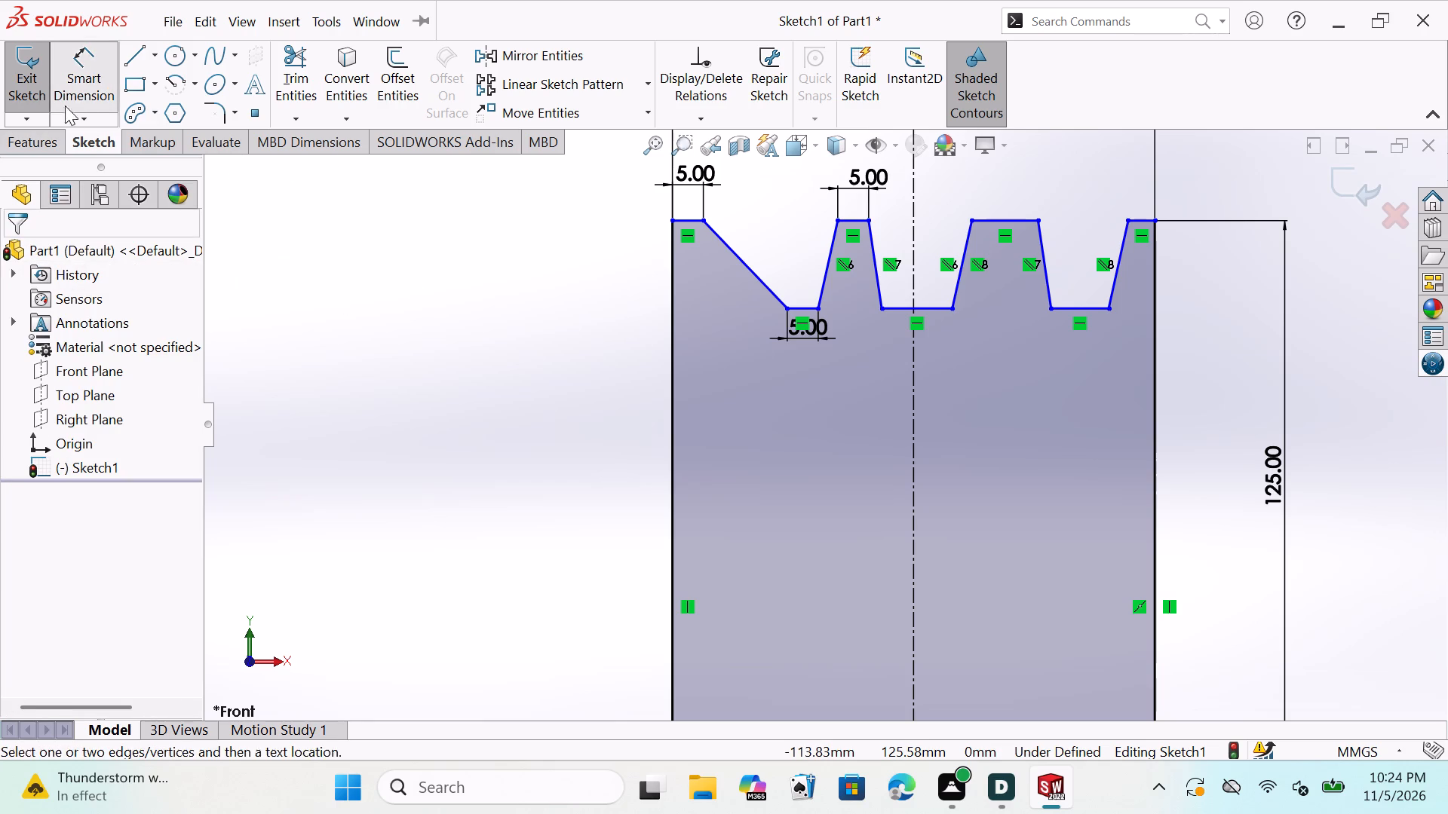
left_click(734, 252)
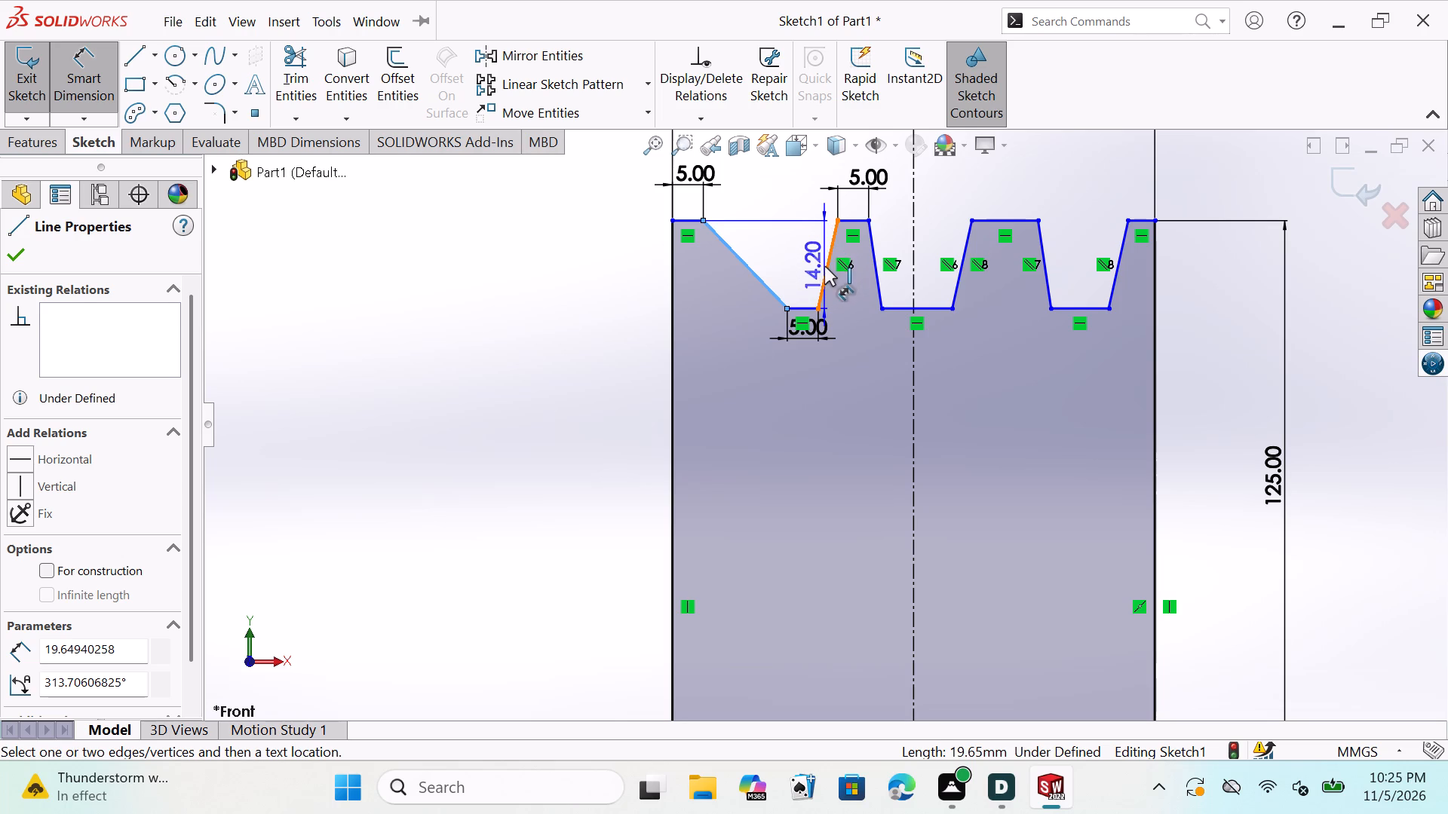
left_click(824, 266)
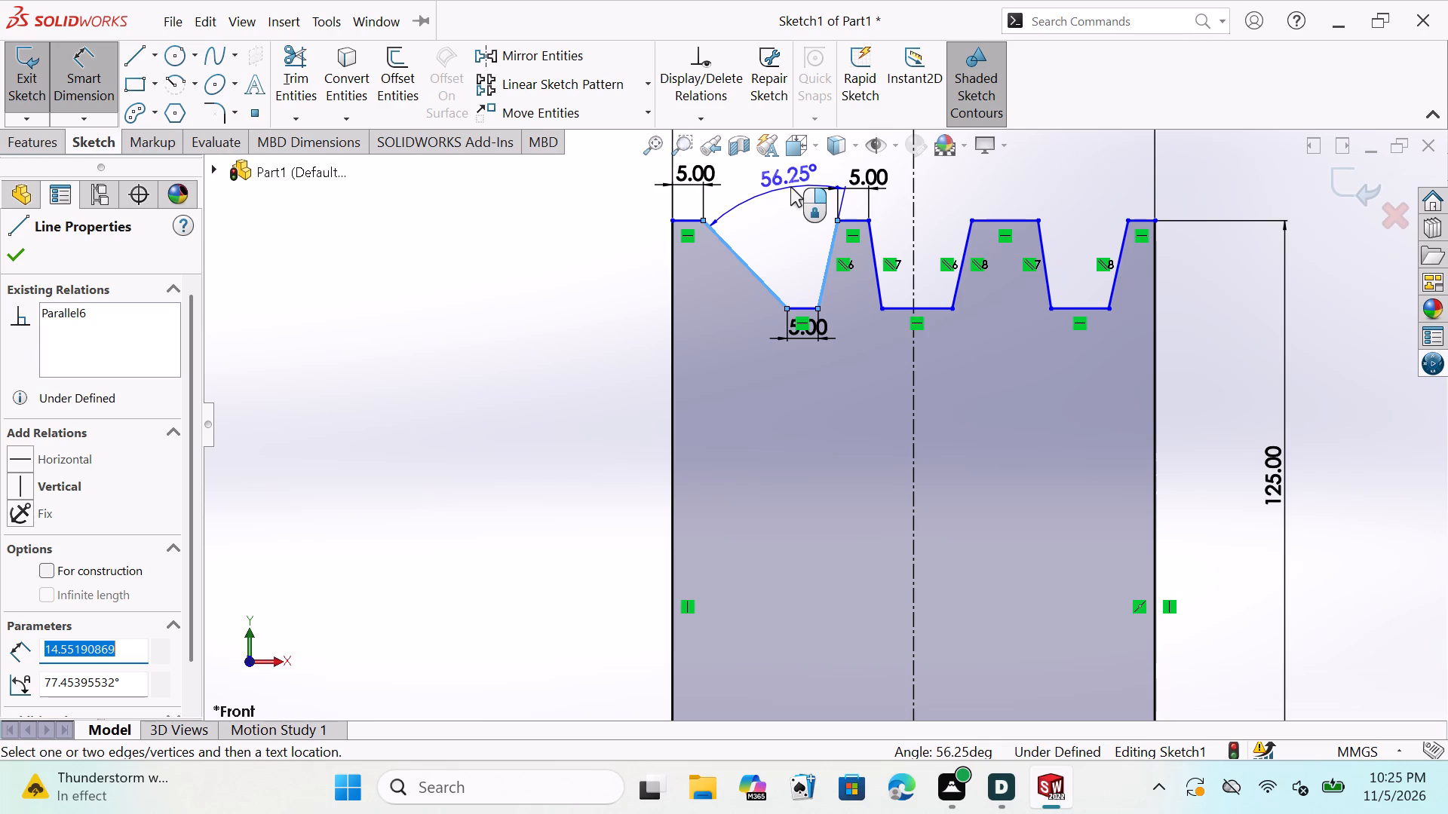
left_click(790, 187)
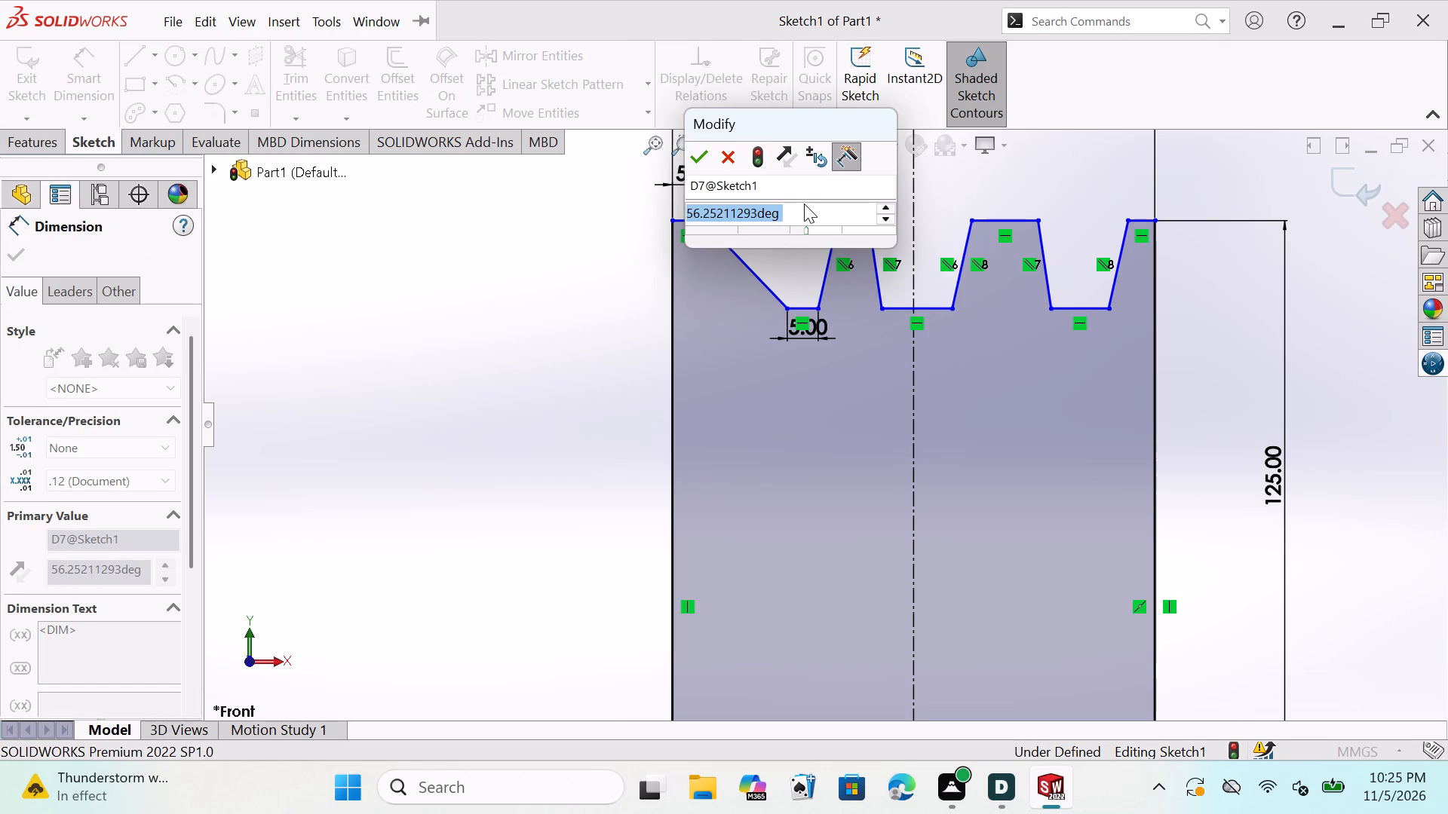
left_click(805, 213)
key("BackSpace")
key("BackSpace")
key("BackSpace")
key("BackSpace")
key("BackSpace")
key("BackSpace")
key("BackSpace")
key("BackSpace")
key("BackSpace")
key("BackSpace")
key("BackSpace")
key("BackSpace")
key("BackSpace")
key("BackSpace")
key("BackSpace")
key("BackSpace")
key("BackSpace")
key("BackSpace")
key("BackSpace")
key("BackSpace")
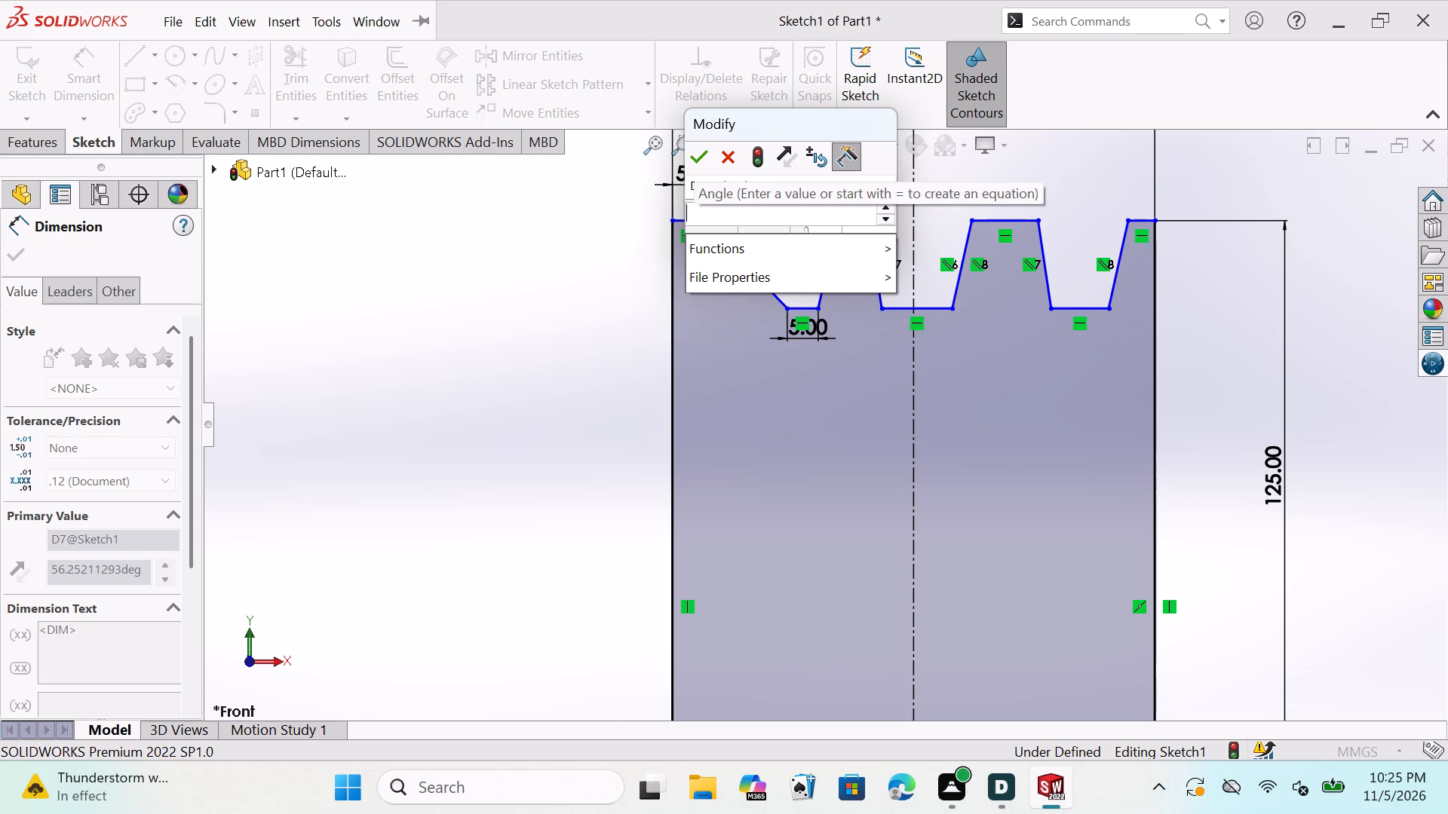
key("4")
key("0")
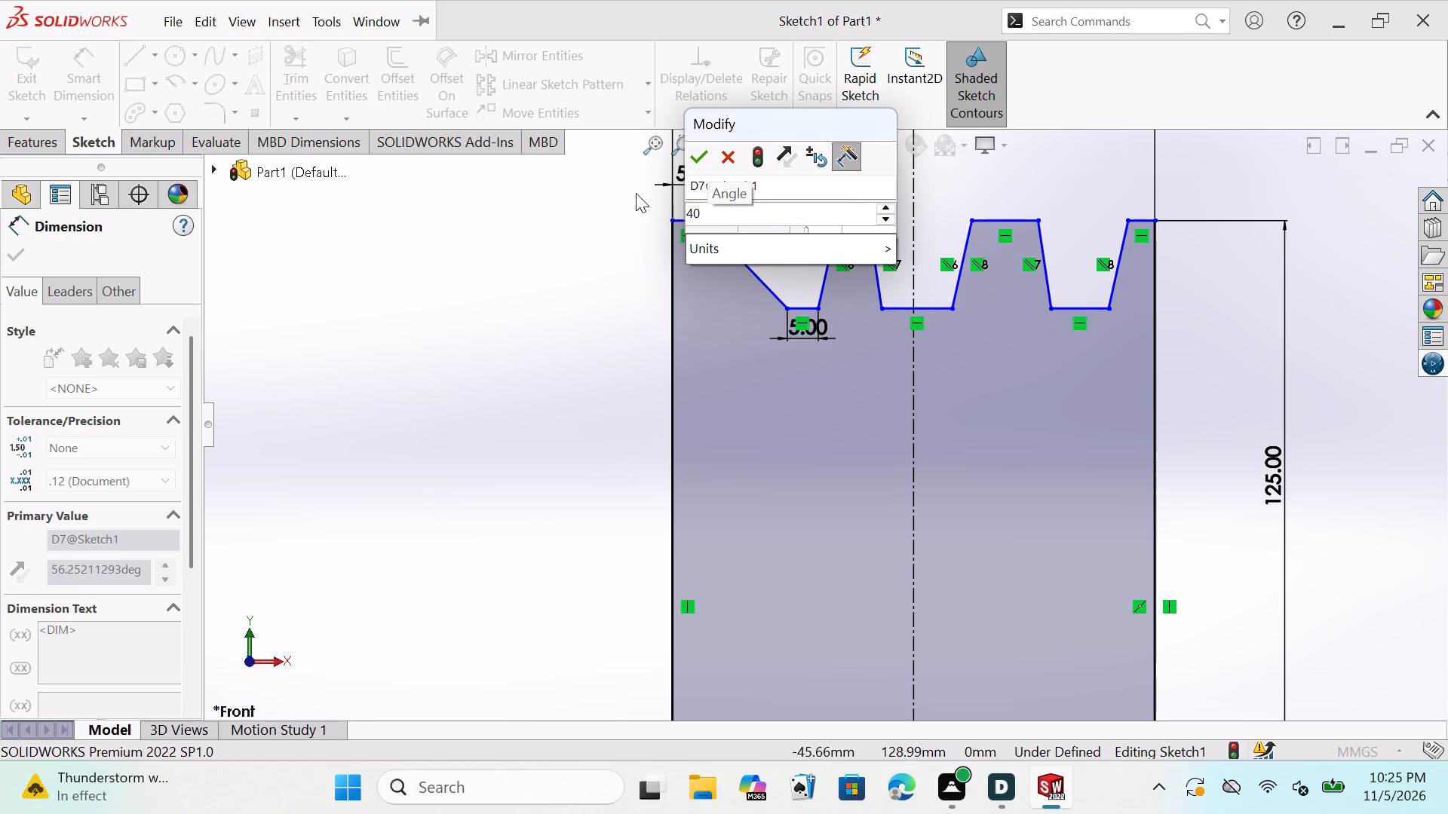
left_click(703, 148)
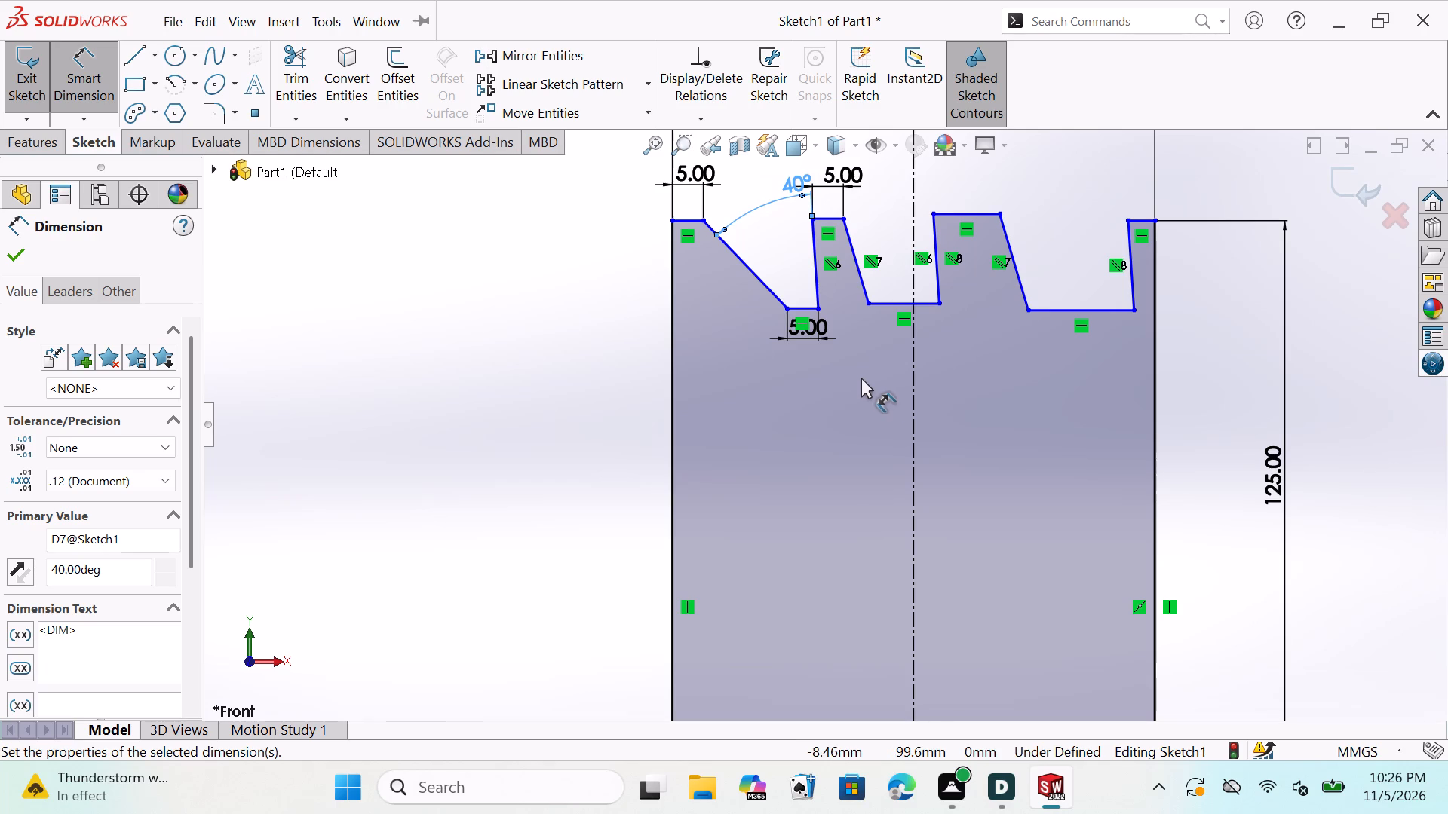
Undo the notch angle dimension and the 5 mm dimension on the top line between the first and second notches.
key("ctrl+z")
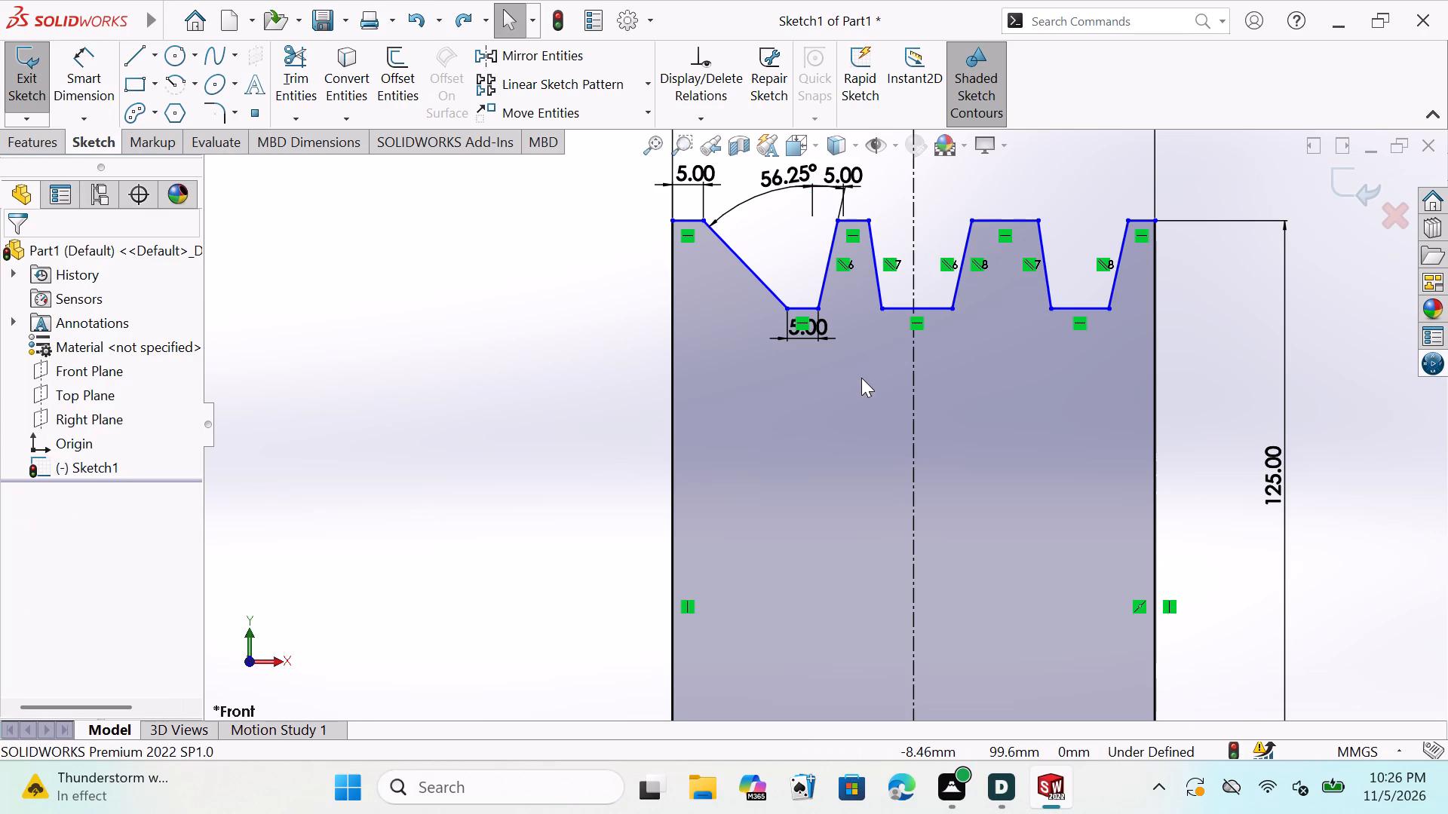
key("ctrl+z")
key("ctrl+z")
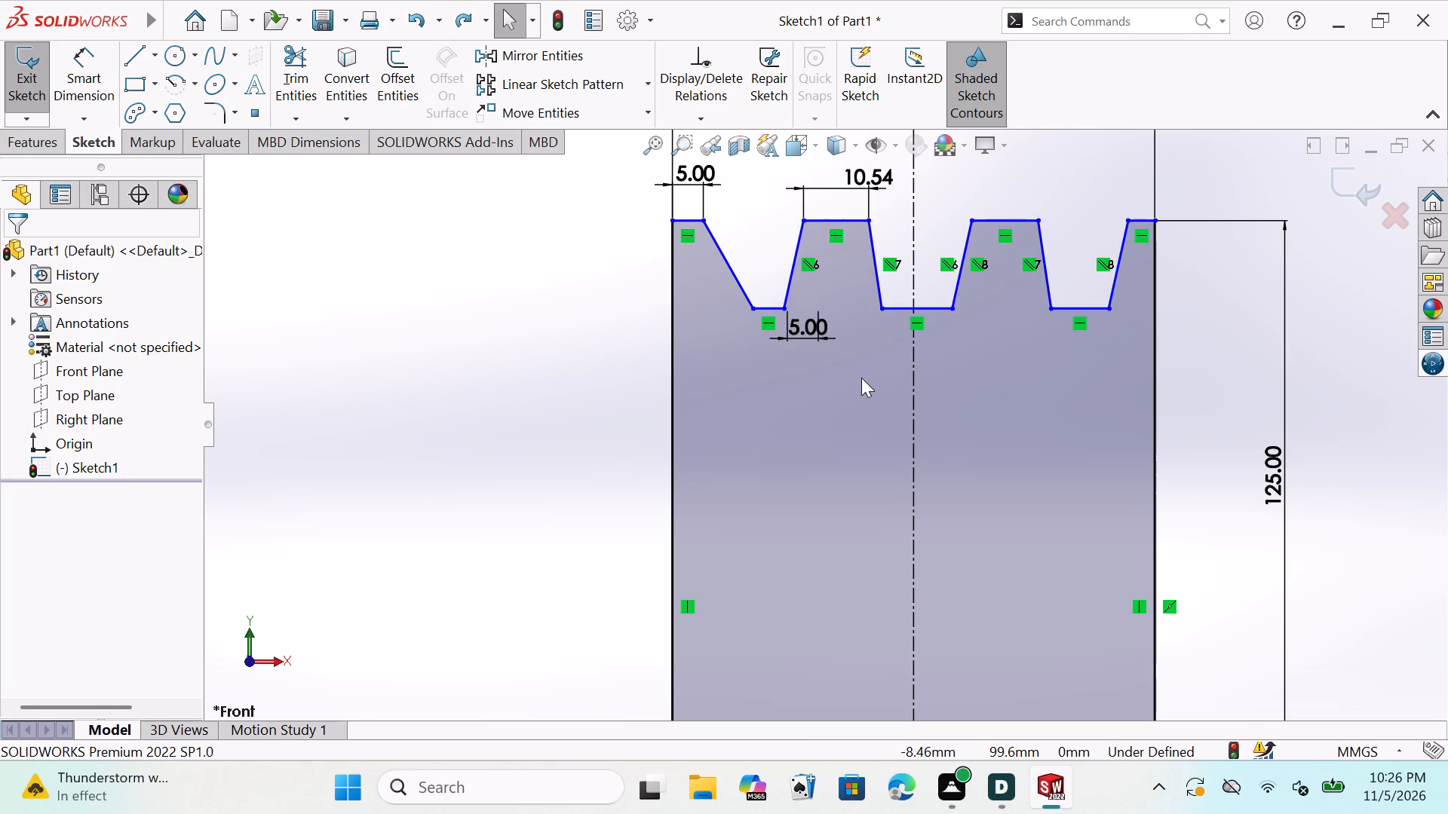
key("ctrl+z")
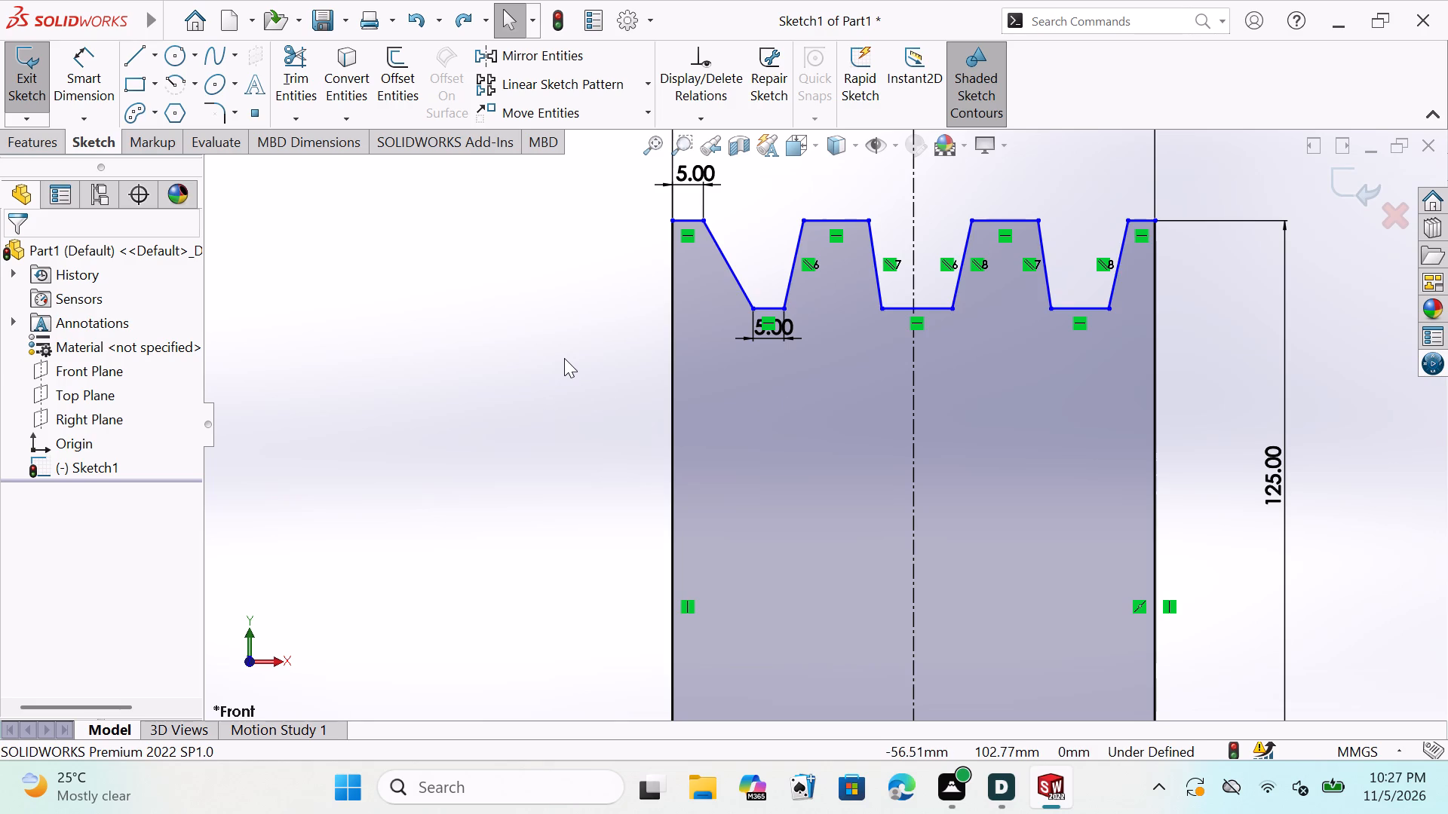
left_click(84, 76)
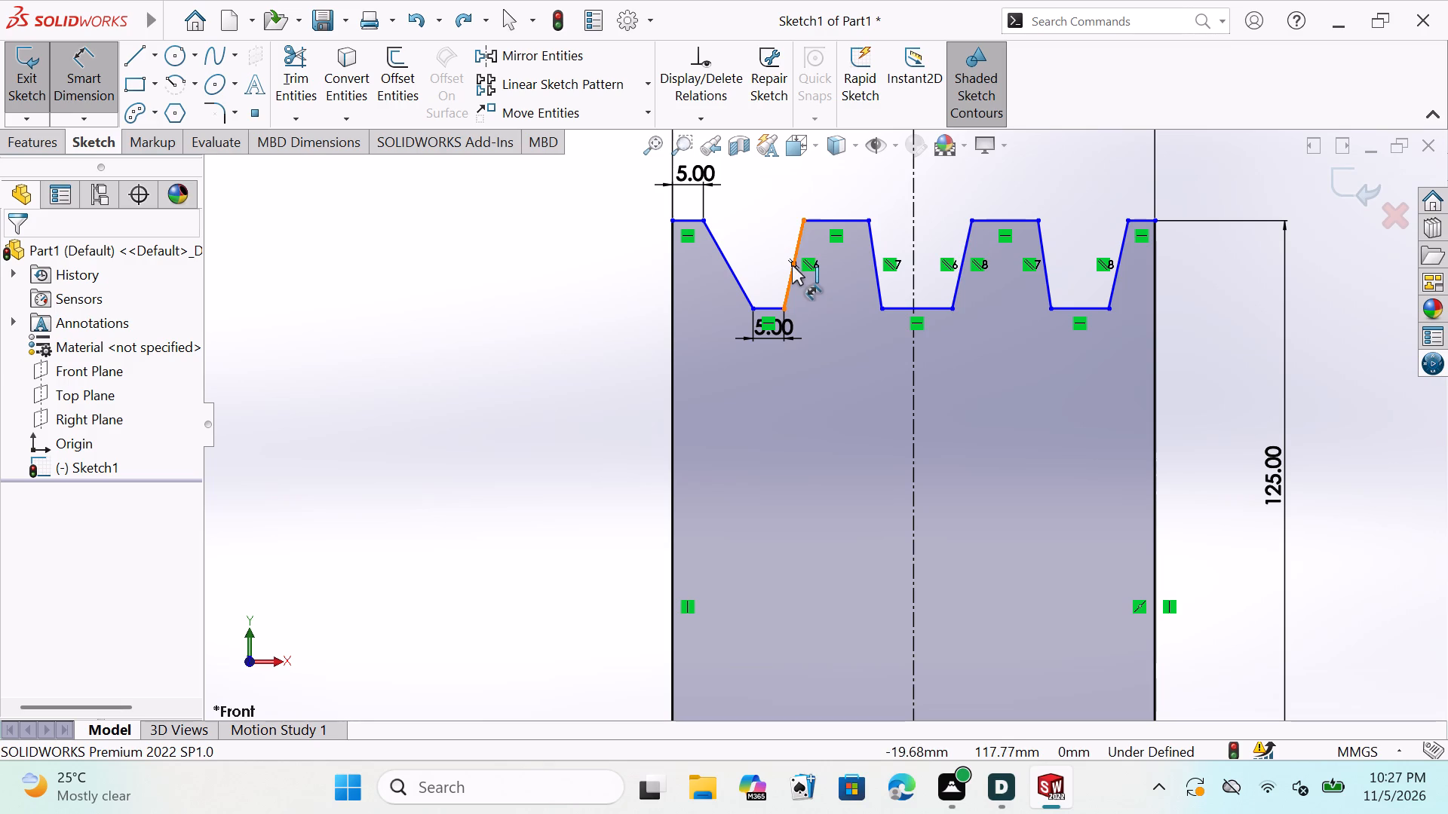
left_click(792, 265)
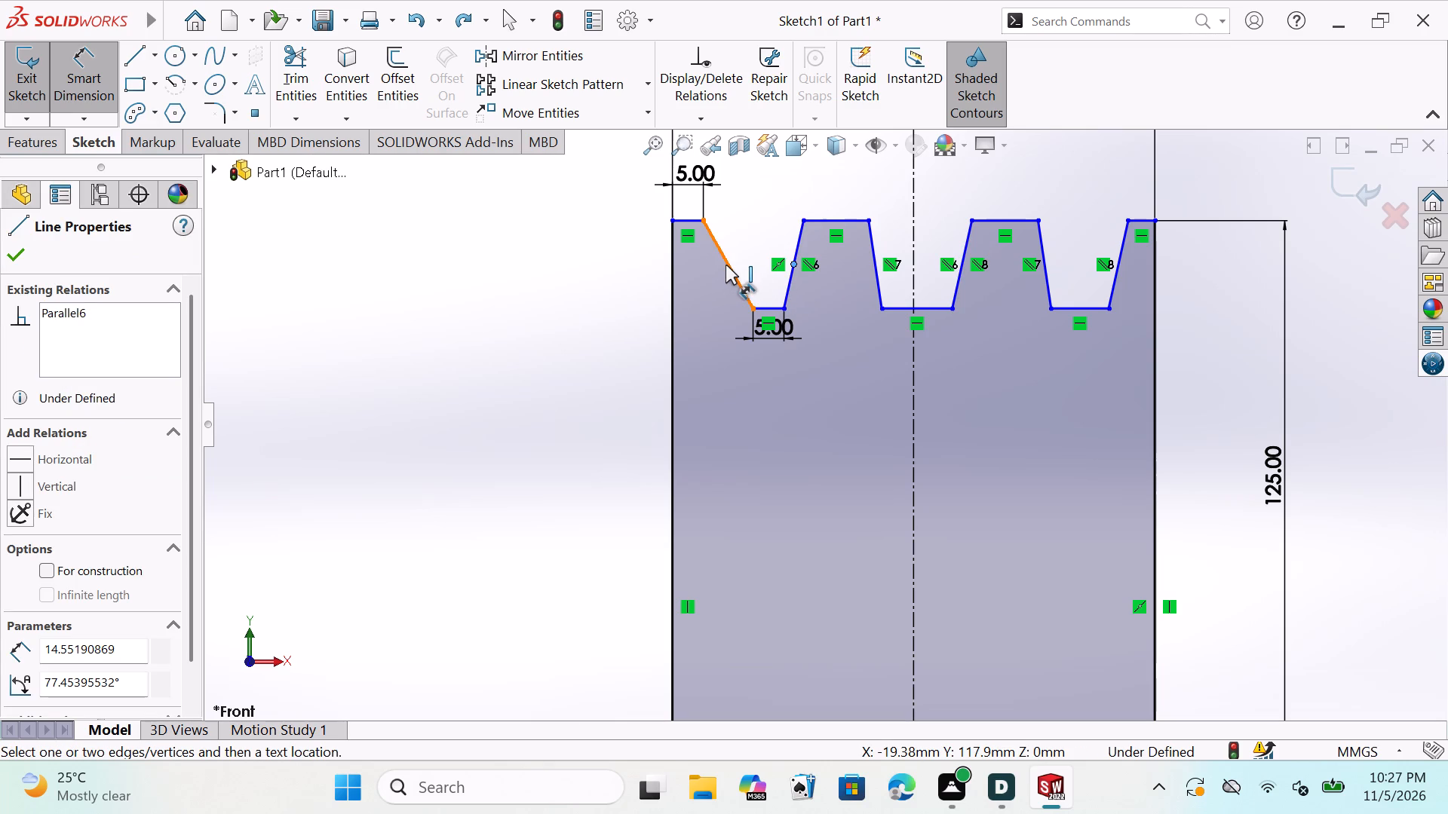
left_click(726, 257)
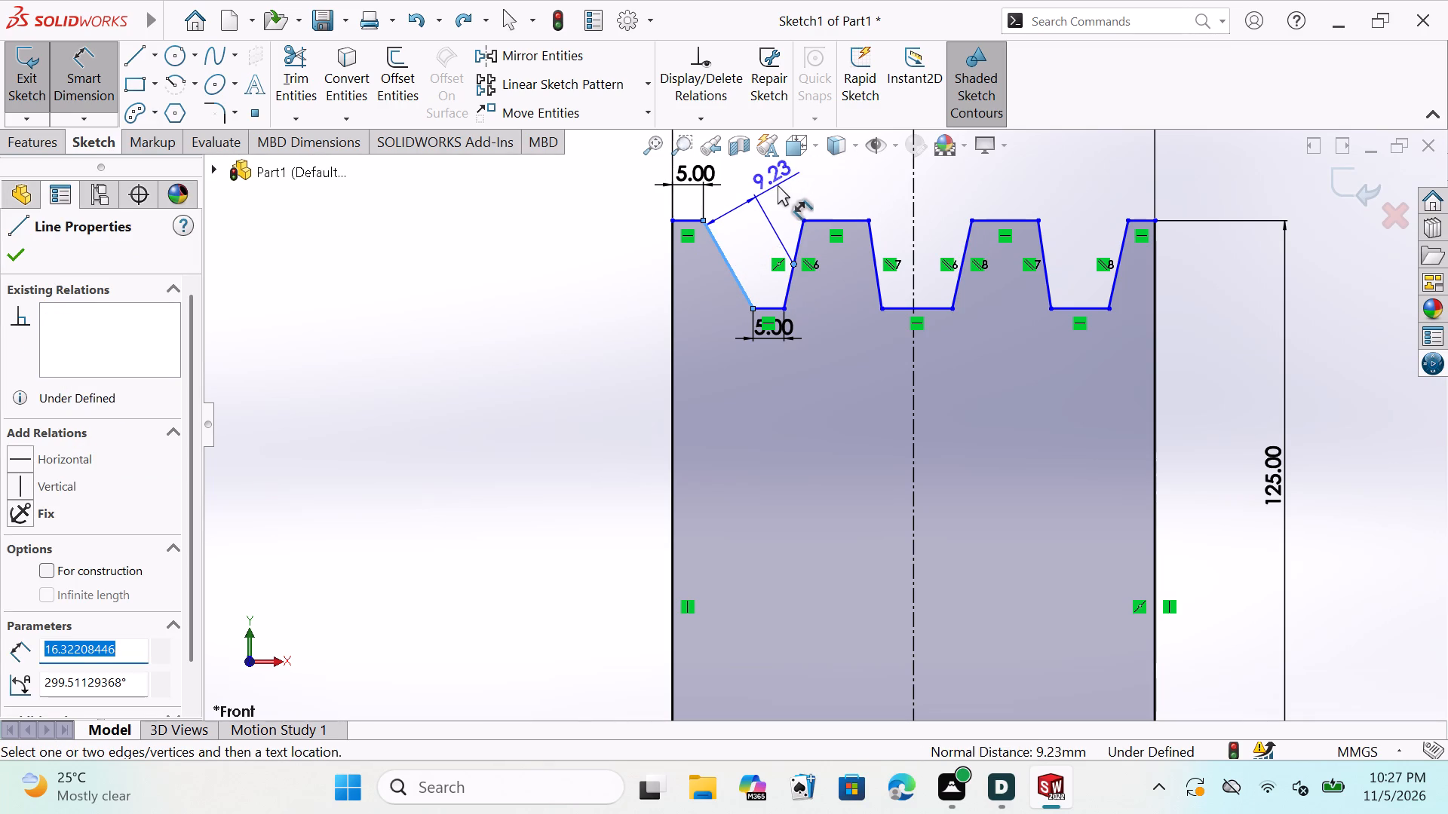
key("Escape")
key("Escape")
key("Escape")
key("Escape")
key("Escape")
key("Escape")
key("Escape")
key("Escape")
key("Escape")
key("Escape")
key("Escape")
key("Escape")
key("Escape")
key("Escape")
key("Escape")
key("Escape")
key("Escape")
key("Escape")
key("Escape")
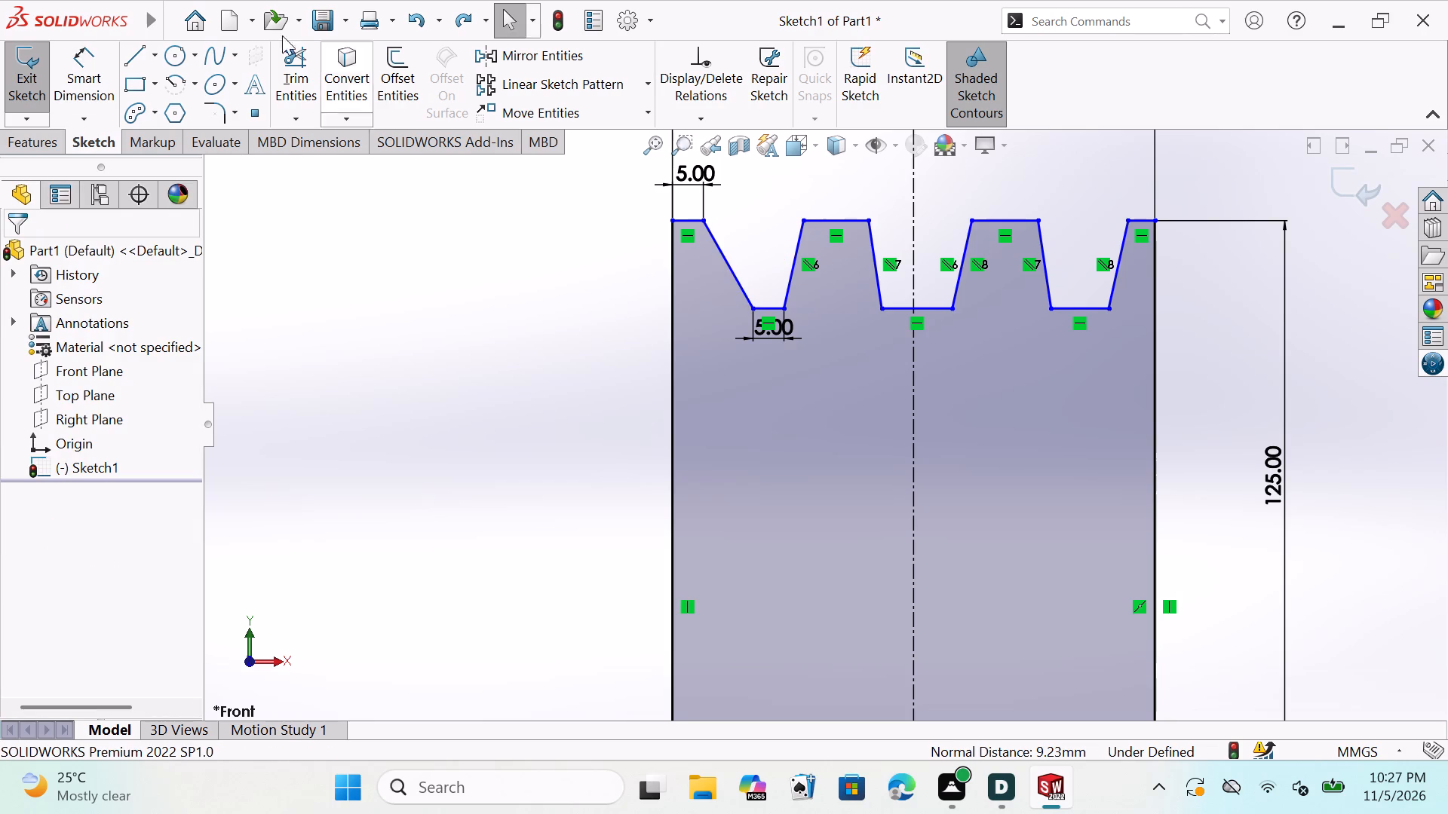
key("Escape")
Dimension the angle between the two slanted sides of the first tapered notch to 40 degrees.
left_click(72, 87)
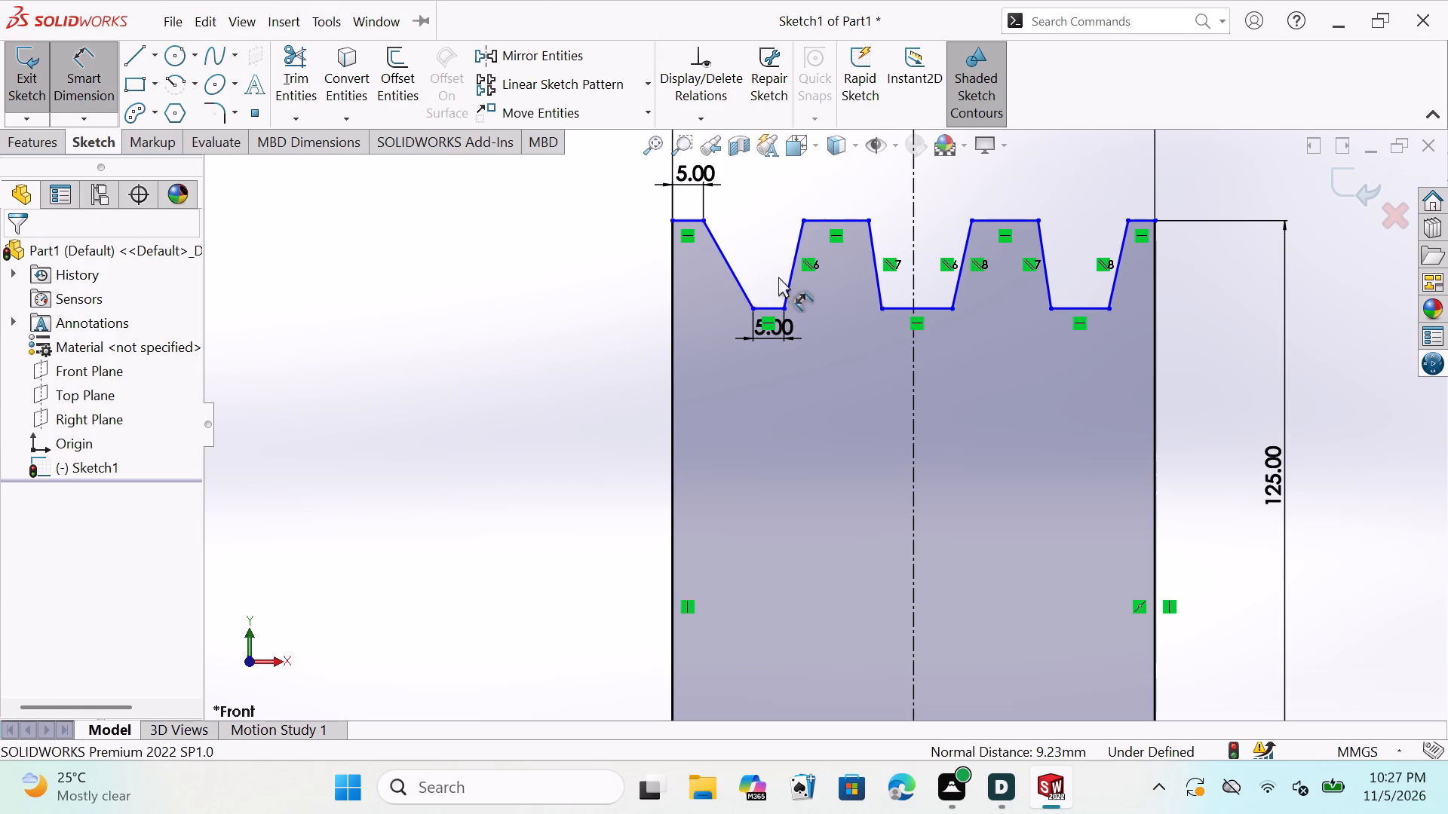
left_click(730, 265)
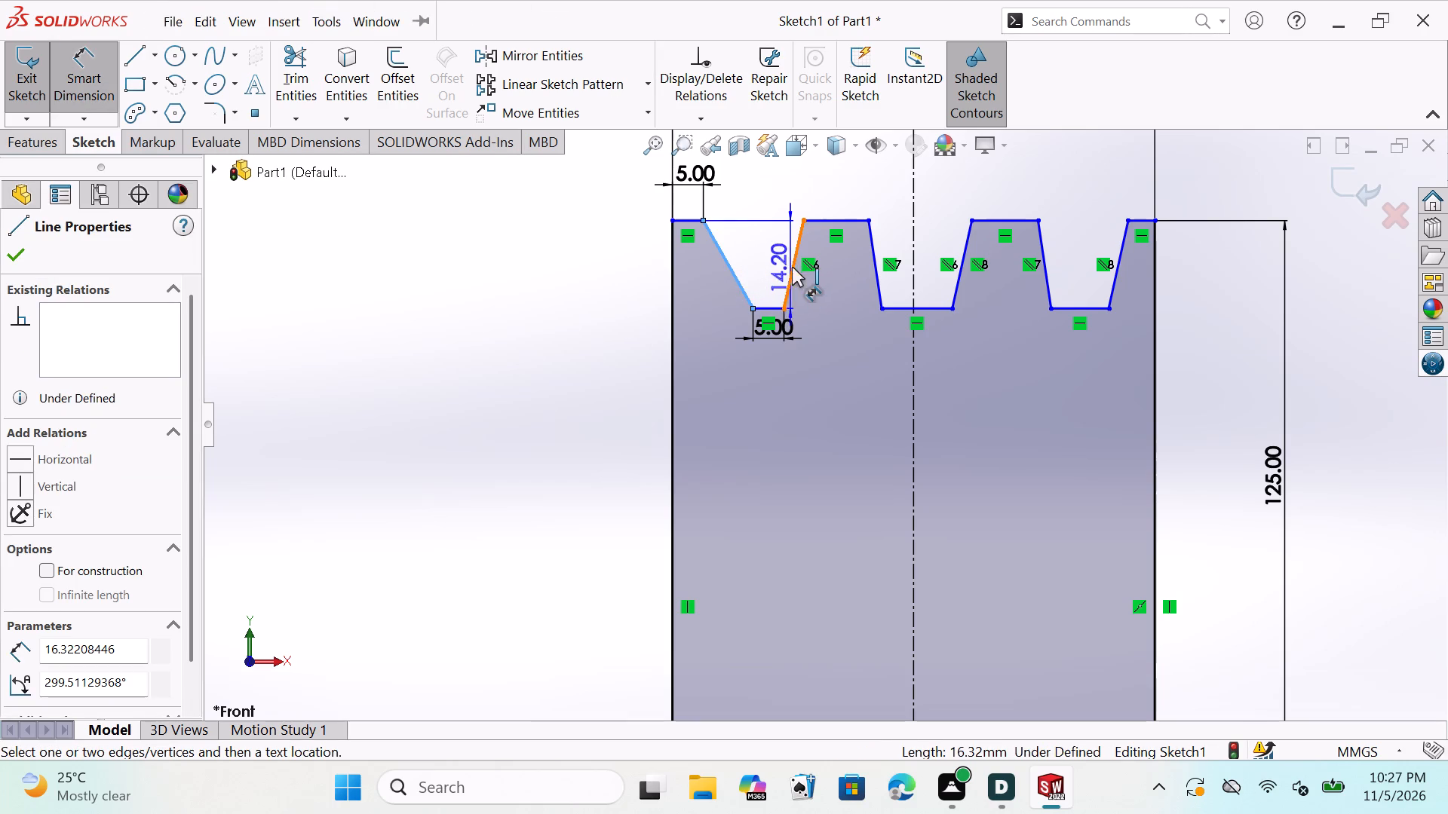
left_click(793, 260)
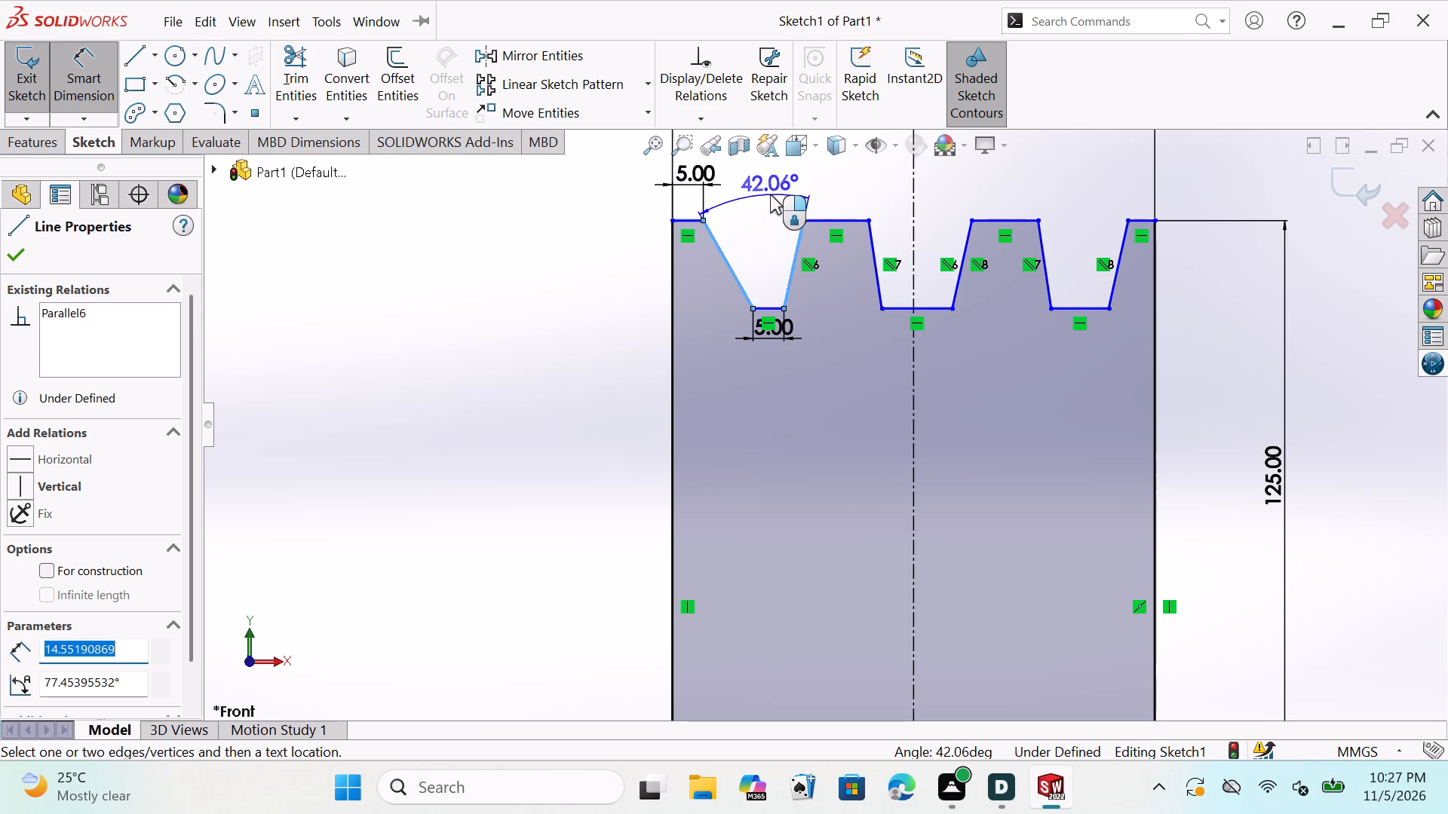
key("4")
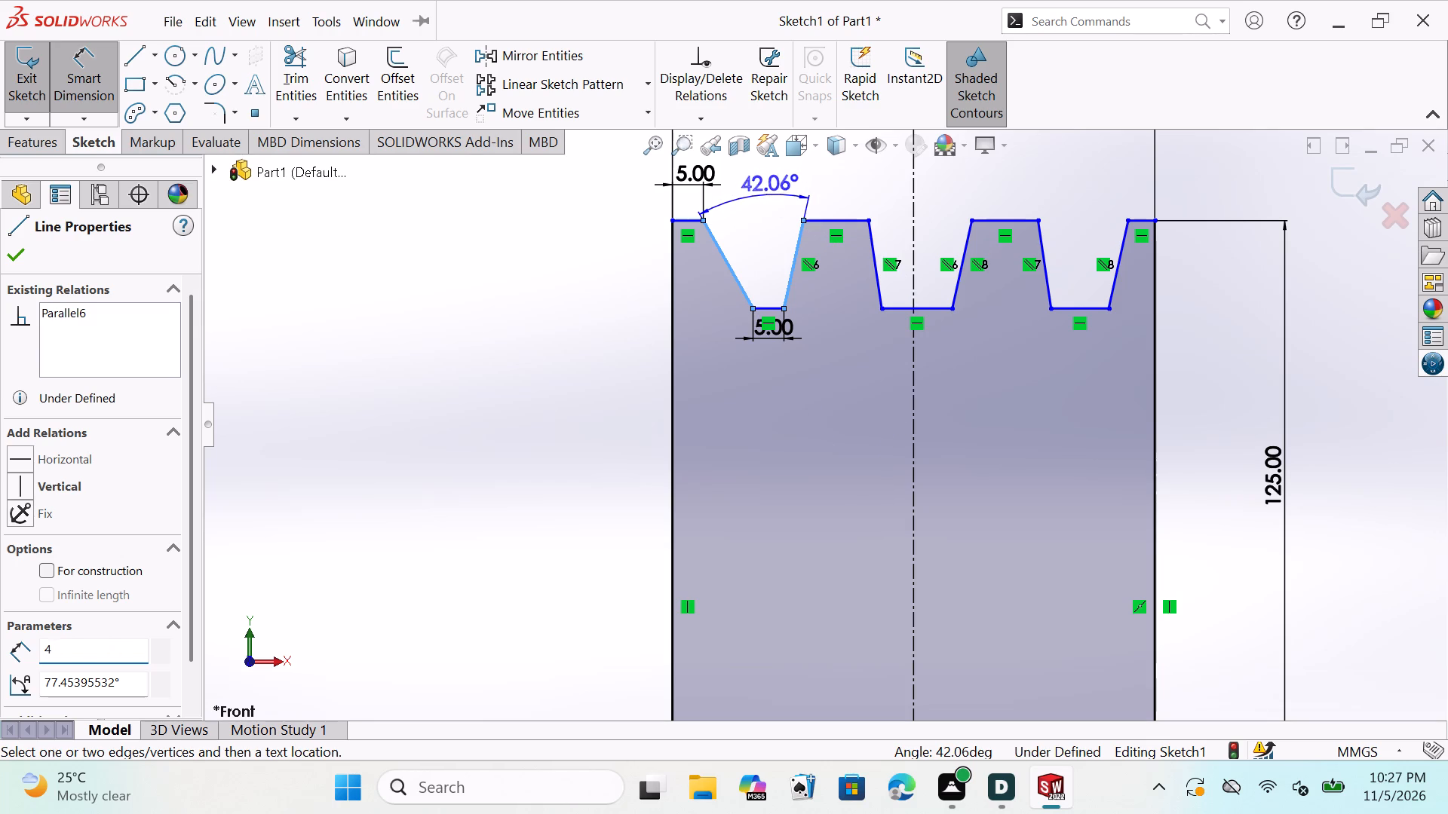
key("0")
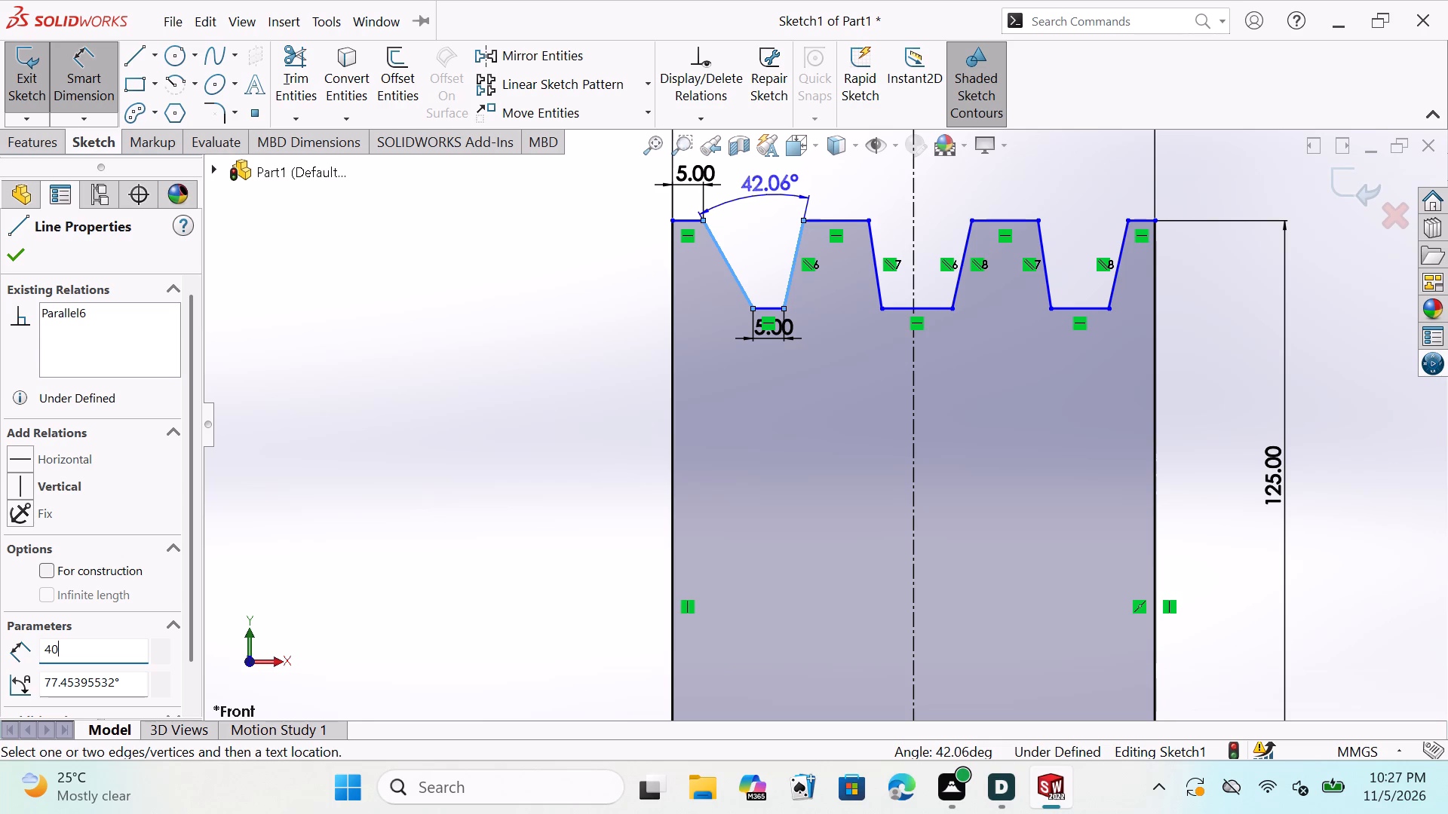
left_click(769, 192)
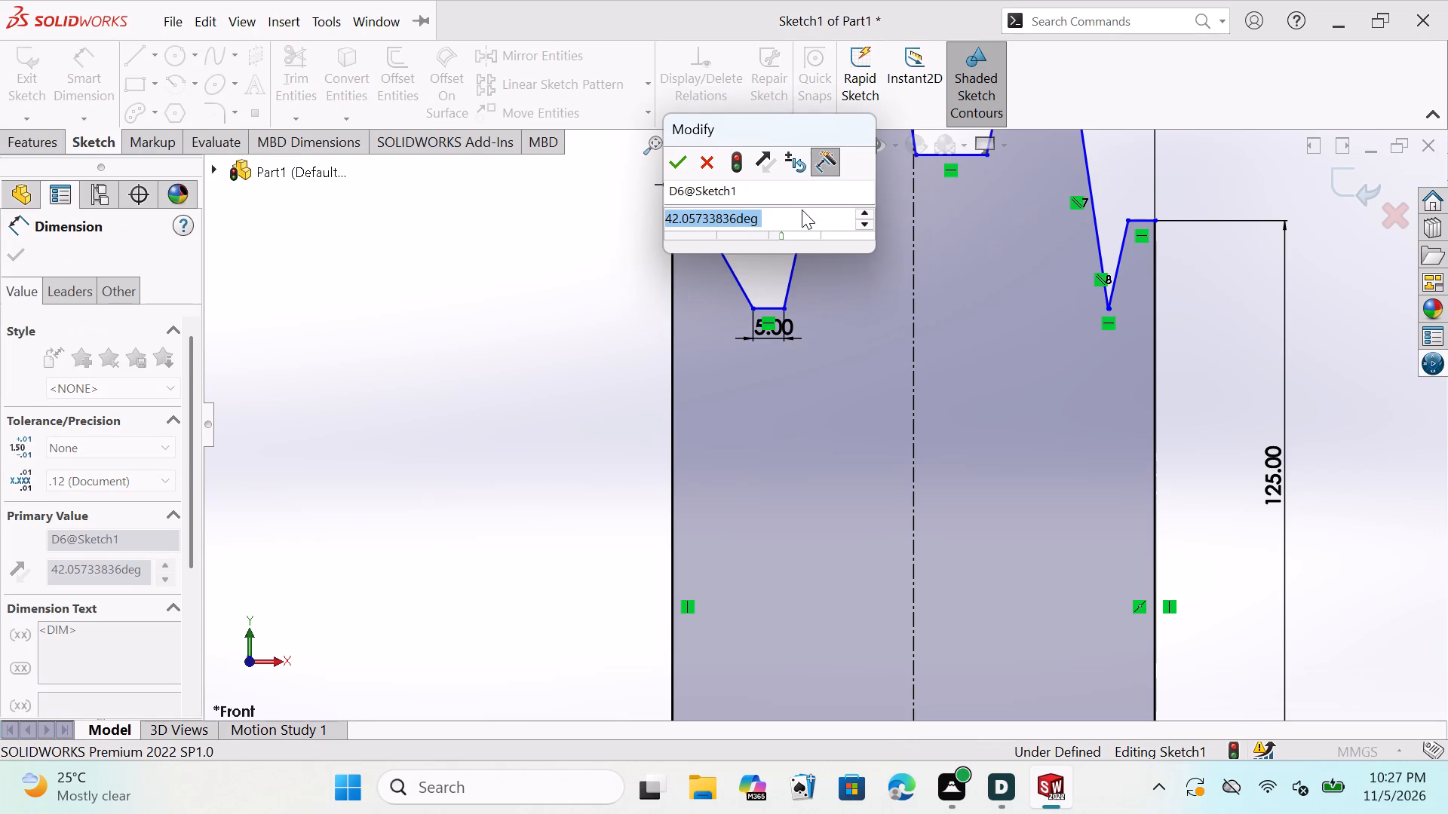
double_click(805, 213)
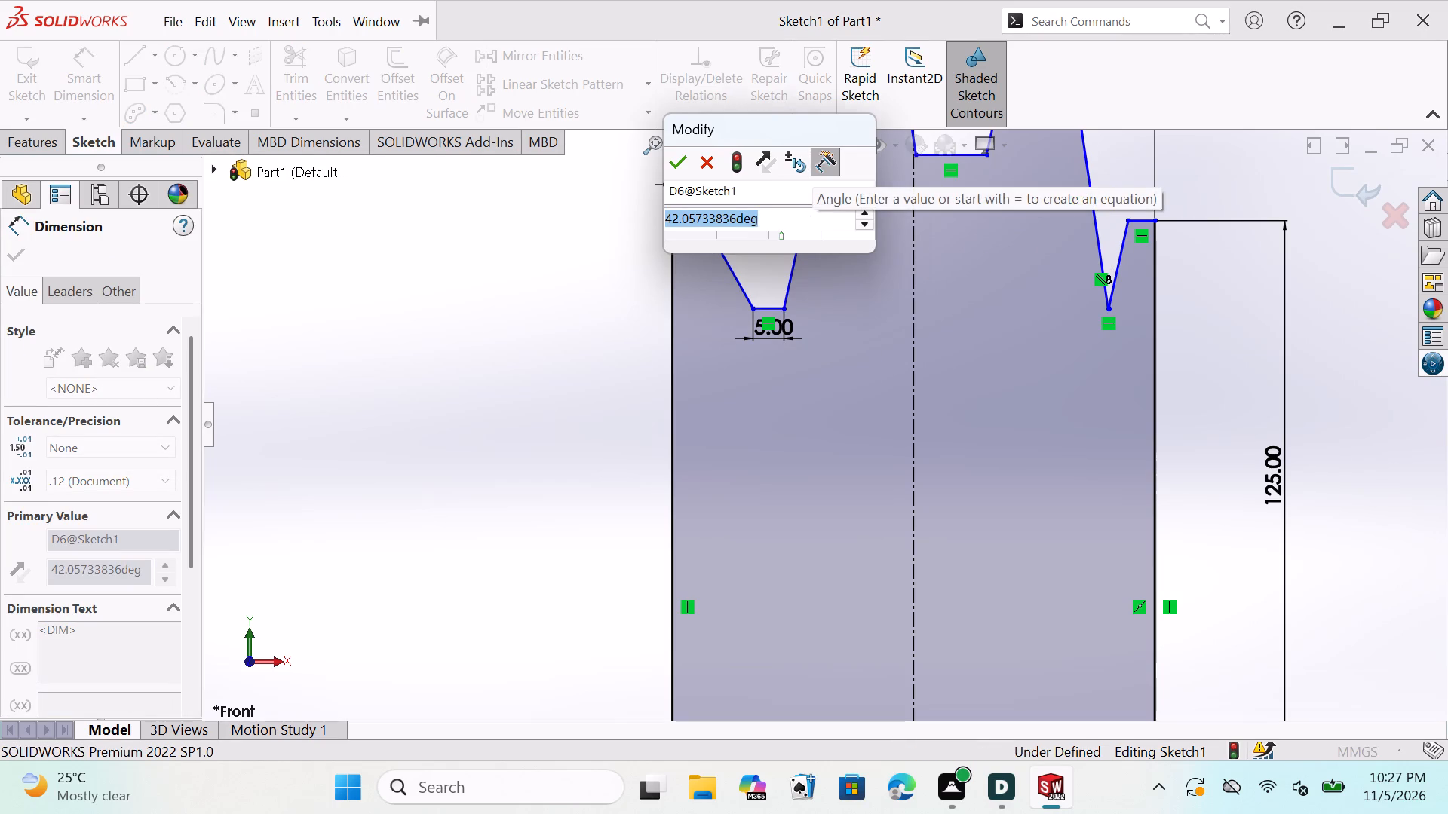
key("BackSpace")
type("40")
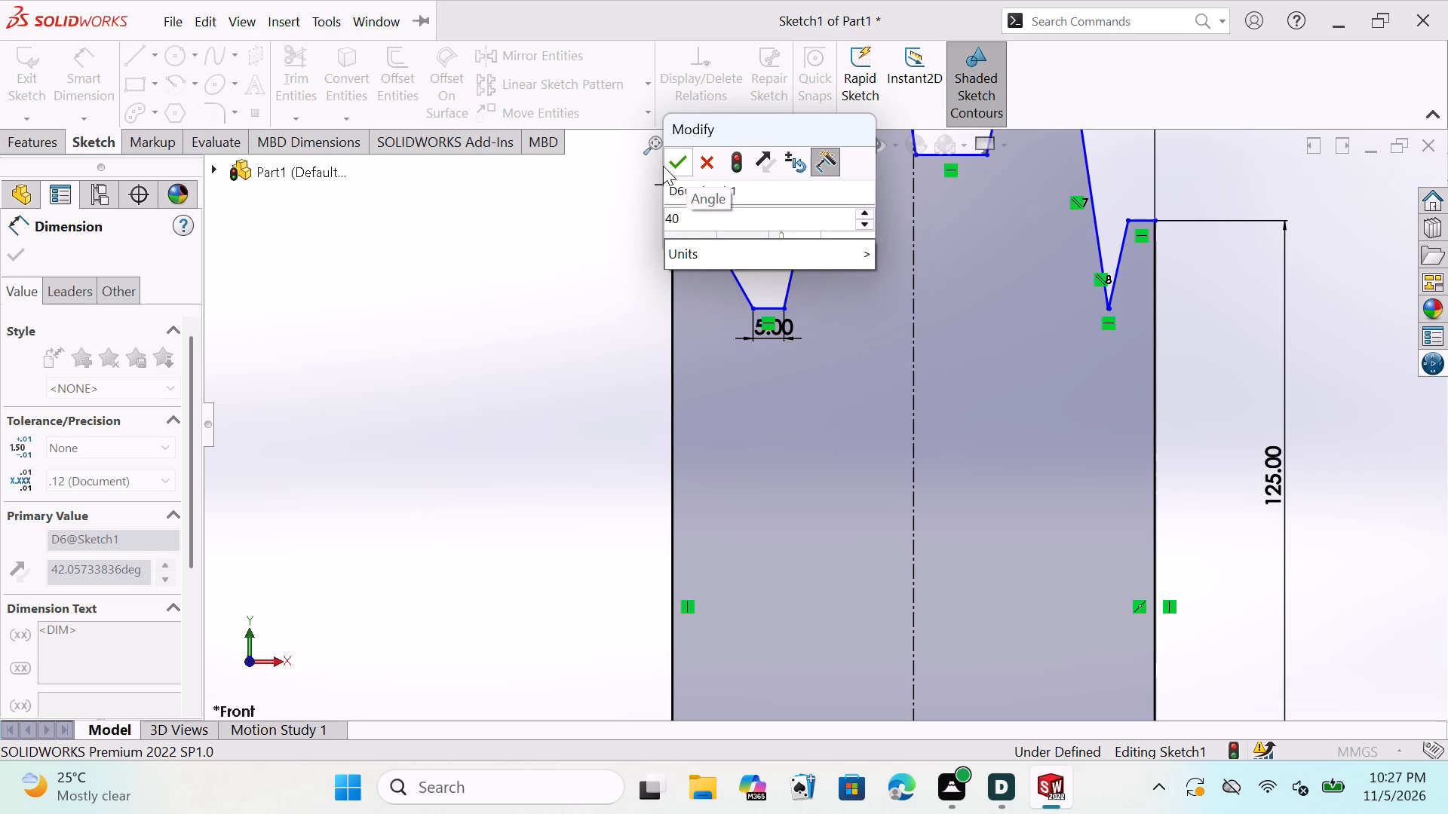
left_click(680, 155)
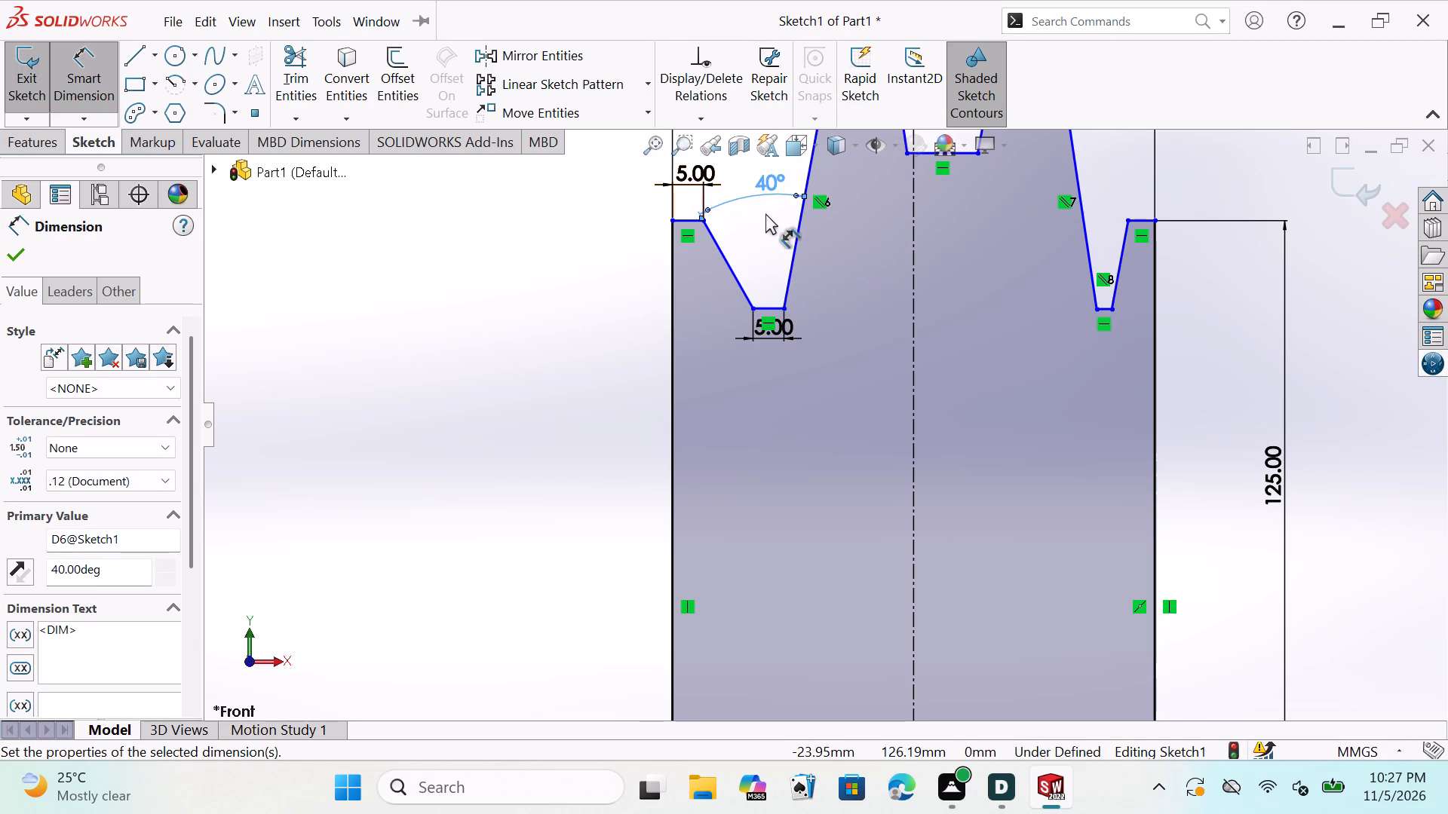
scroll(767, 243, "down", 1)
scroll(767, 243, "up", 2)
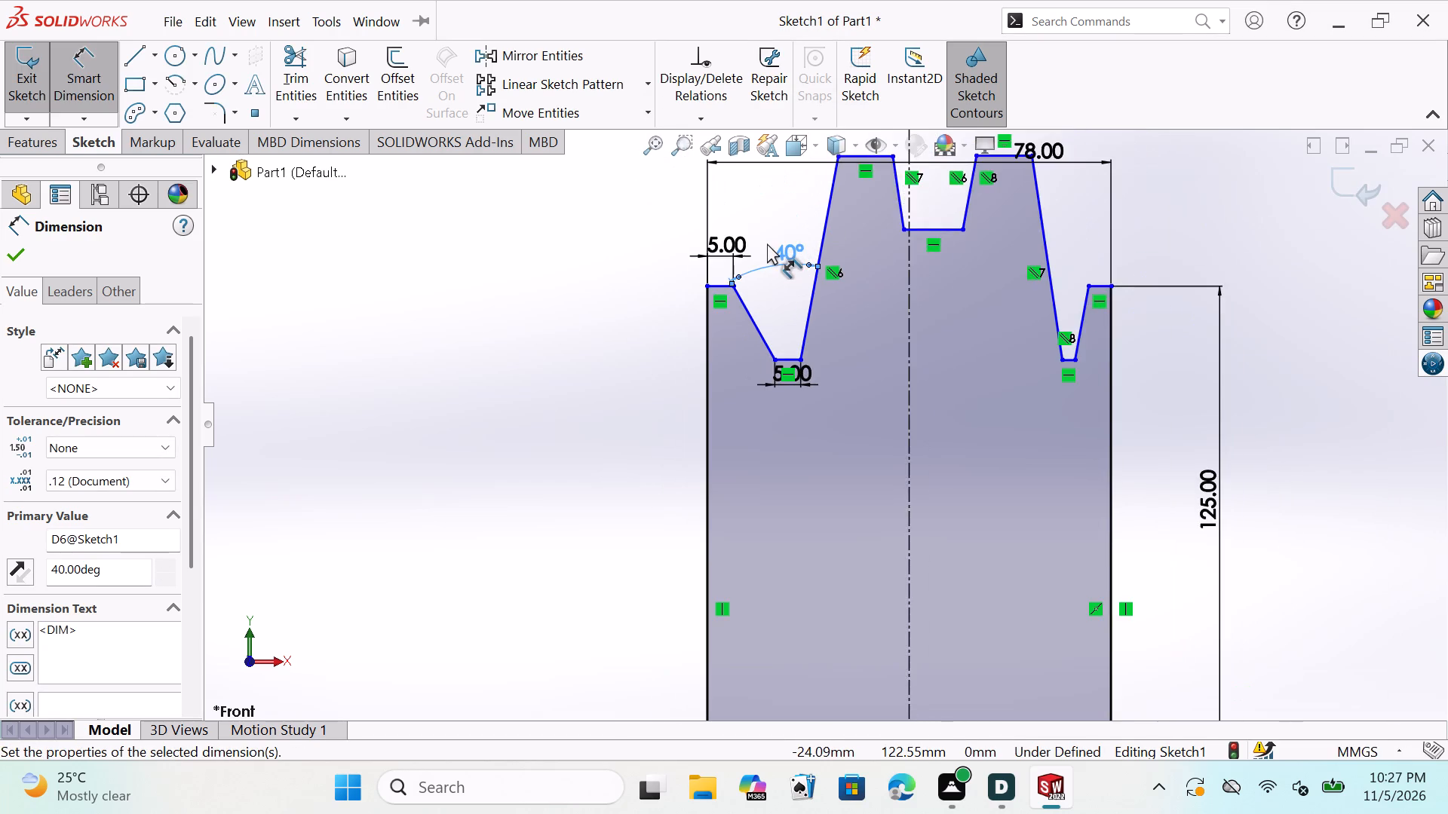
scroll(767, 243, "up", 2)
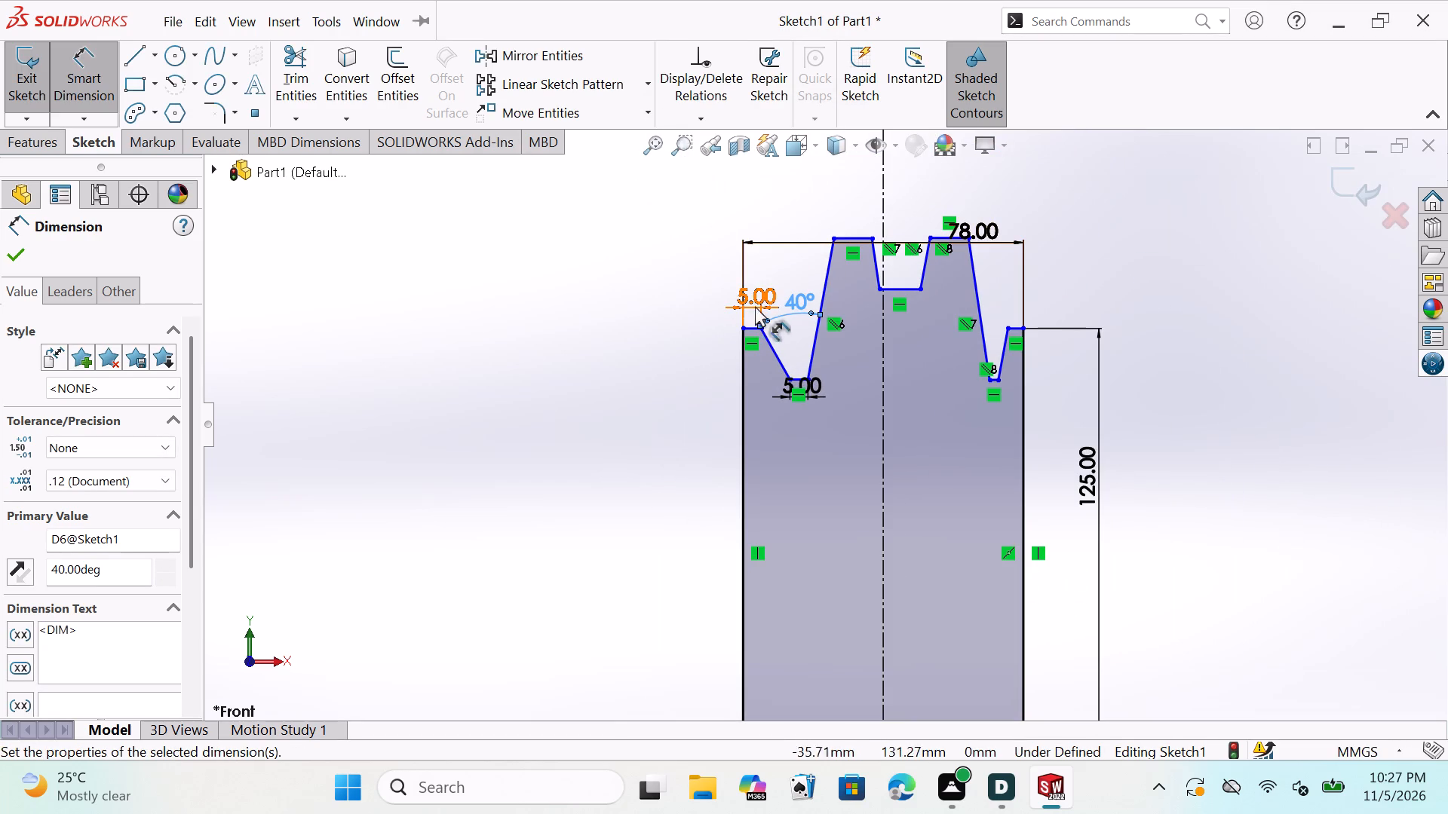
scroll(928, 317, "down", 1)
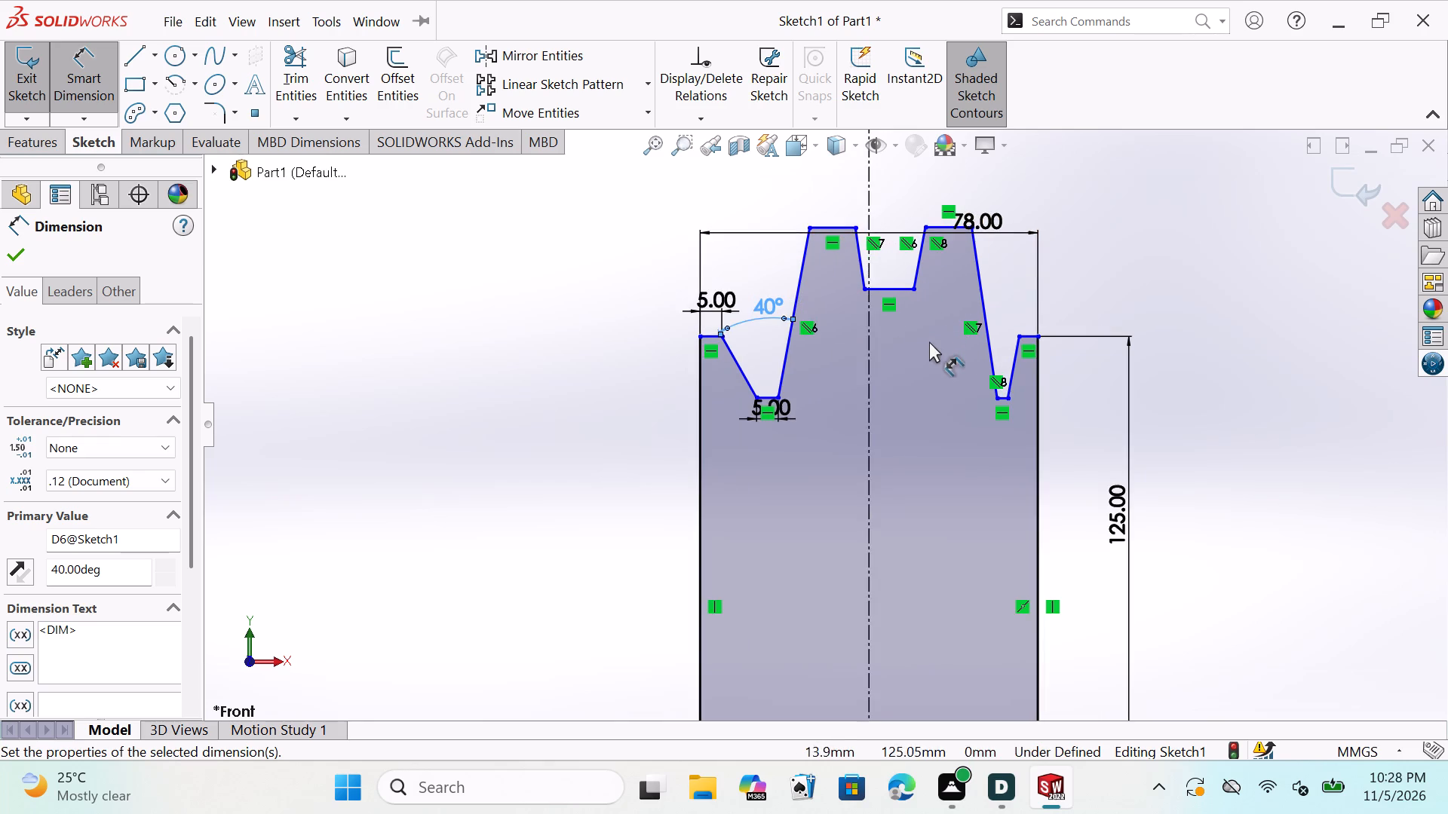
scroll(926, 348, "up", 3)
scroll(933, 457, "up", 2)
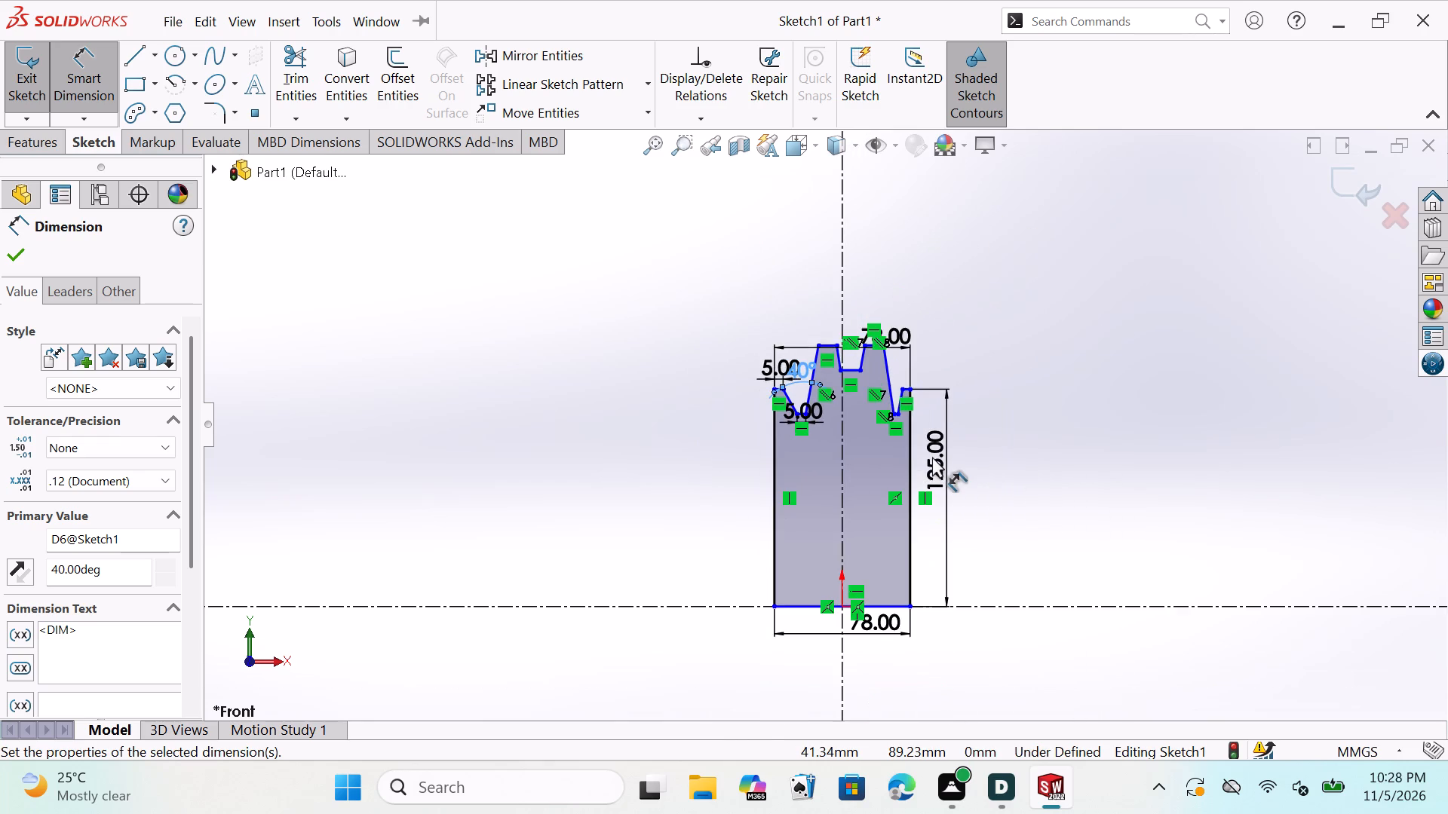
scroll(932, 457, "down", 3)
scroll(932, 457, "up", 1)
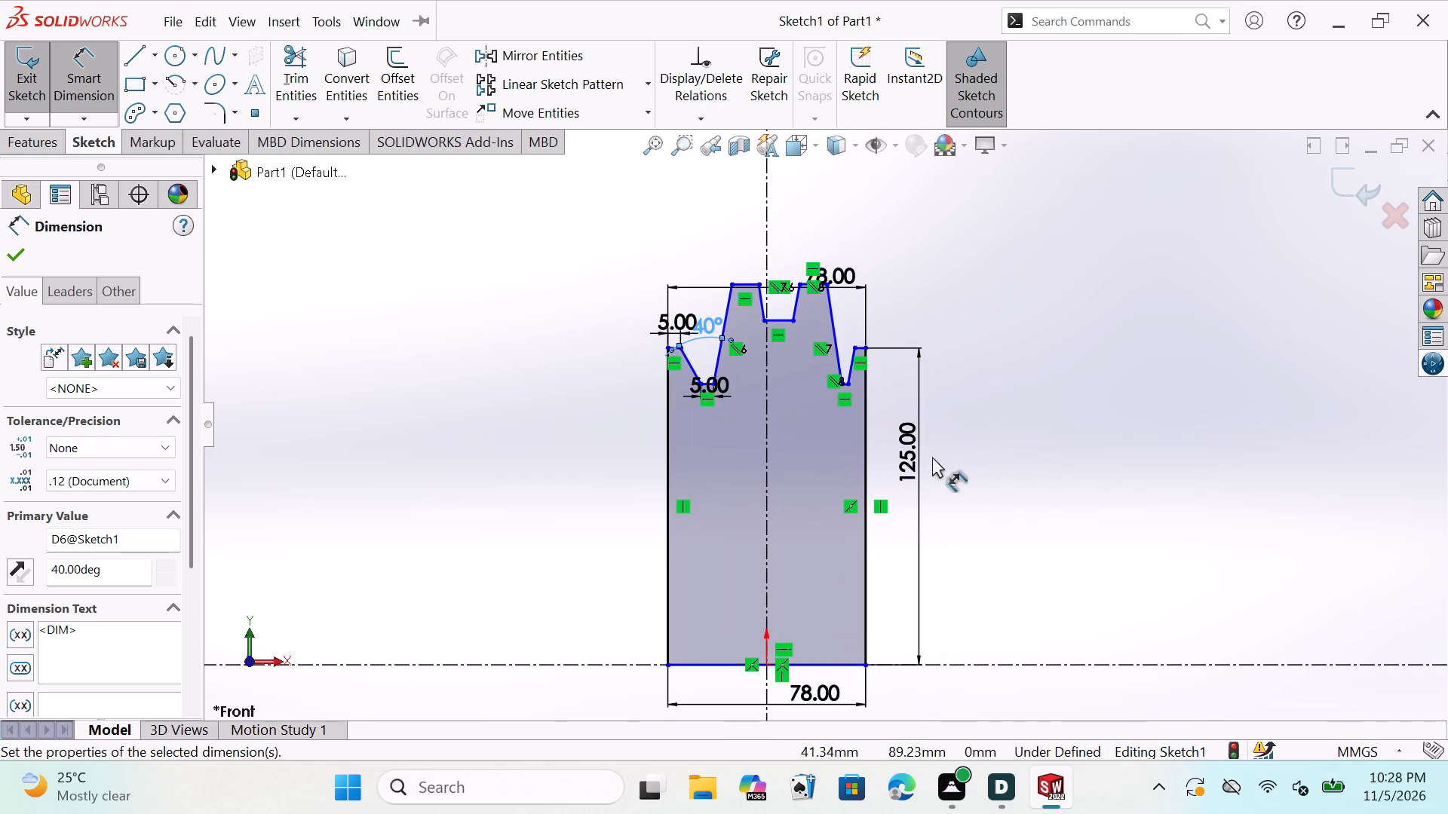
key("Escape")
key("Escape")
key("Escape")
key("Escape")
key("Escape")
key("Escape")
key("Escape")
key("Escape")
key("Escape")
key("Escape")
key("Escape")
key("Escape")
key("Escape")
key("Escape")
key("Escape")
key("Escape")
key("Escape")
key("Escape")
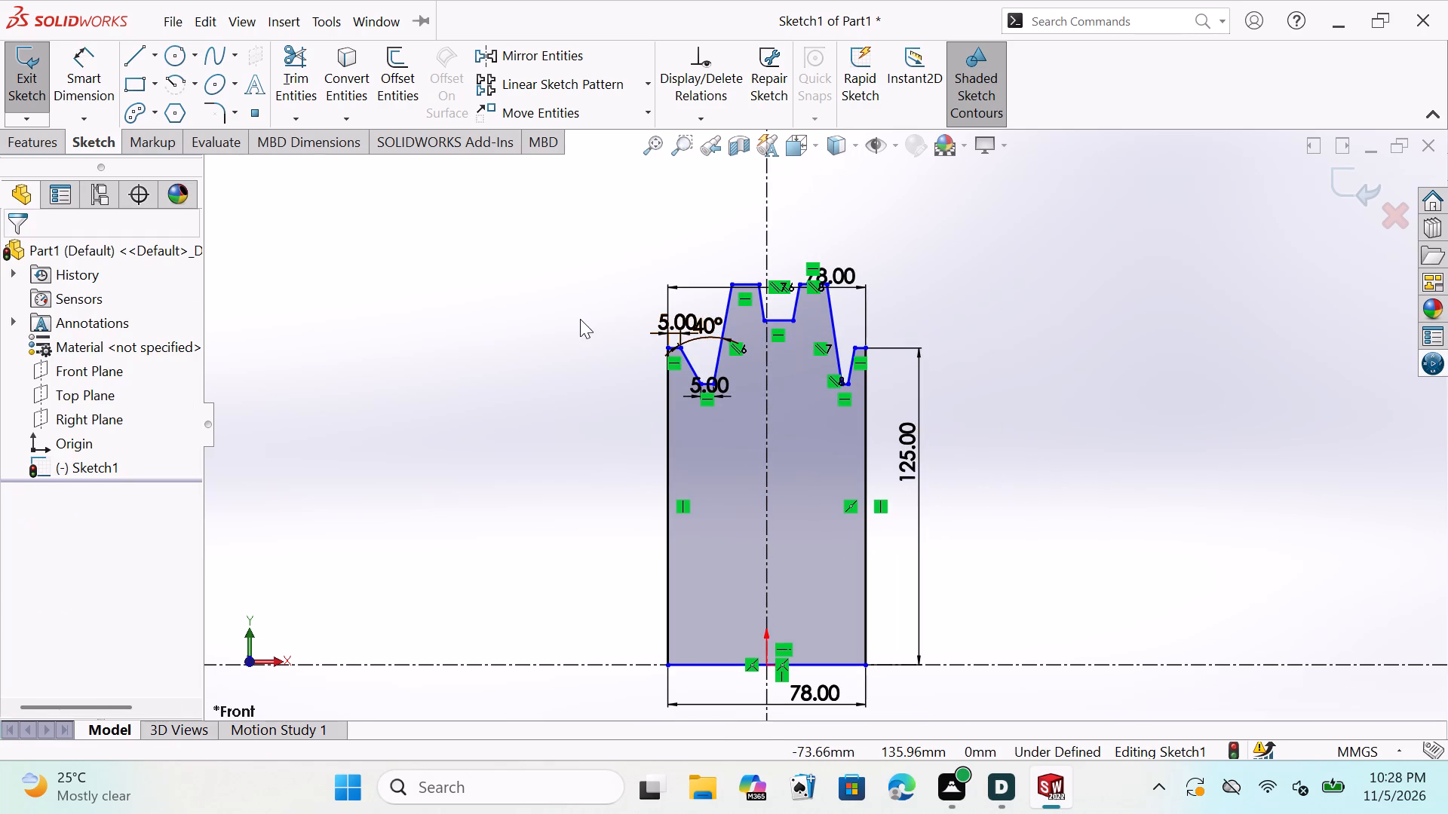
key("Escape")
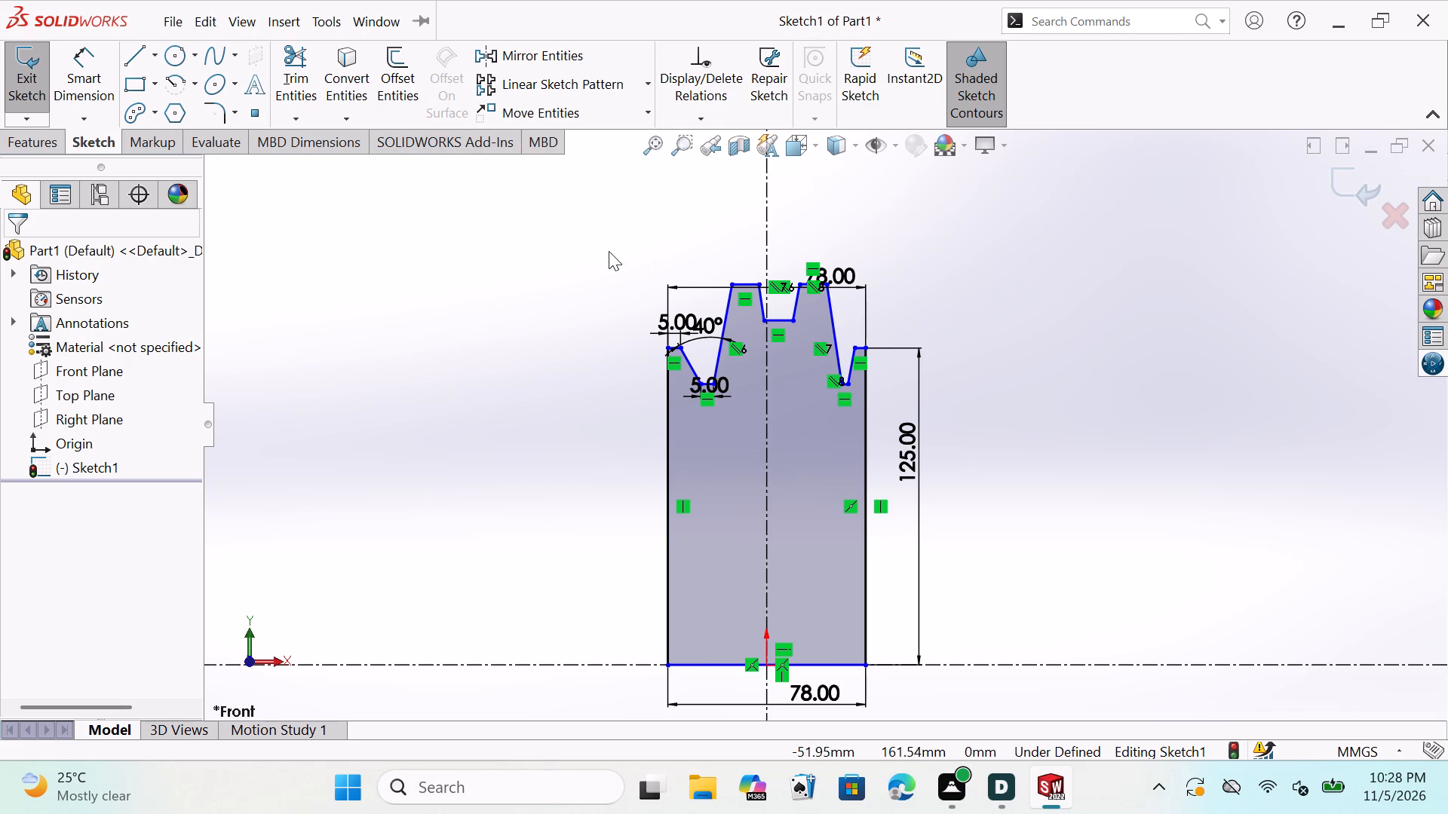
Delete the whole notched profile together with all its dimensions, keeping only the horizontal and vertical centerlines through the origin.
left_click_drag(563, 216, 1066, 675, "shift")
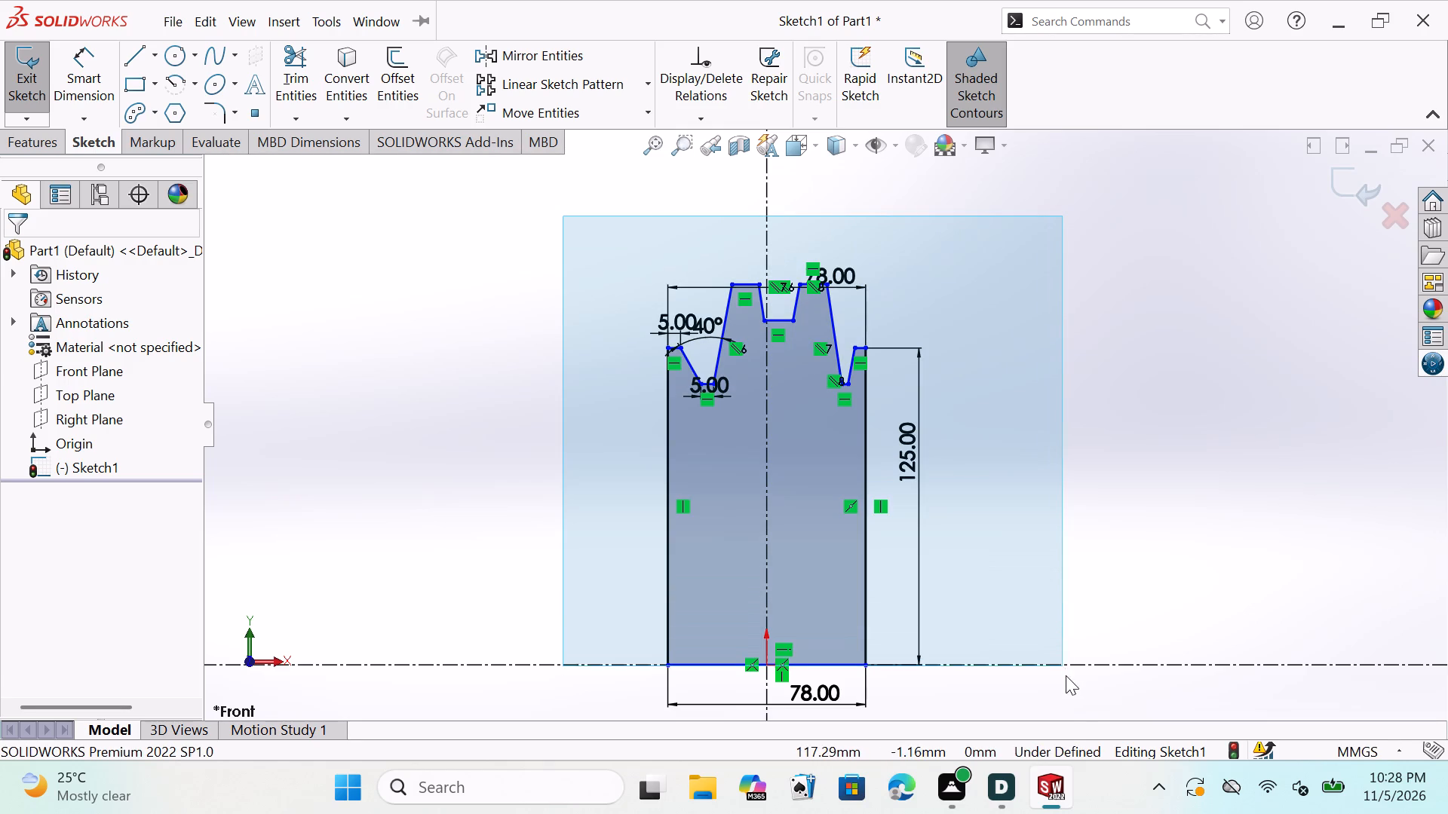
left_click_drag(1066, 675, 1065, 718, "shift")
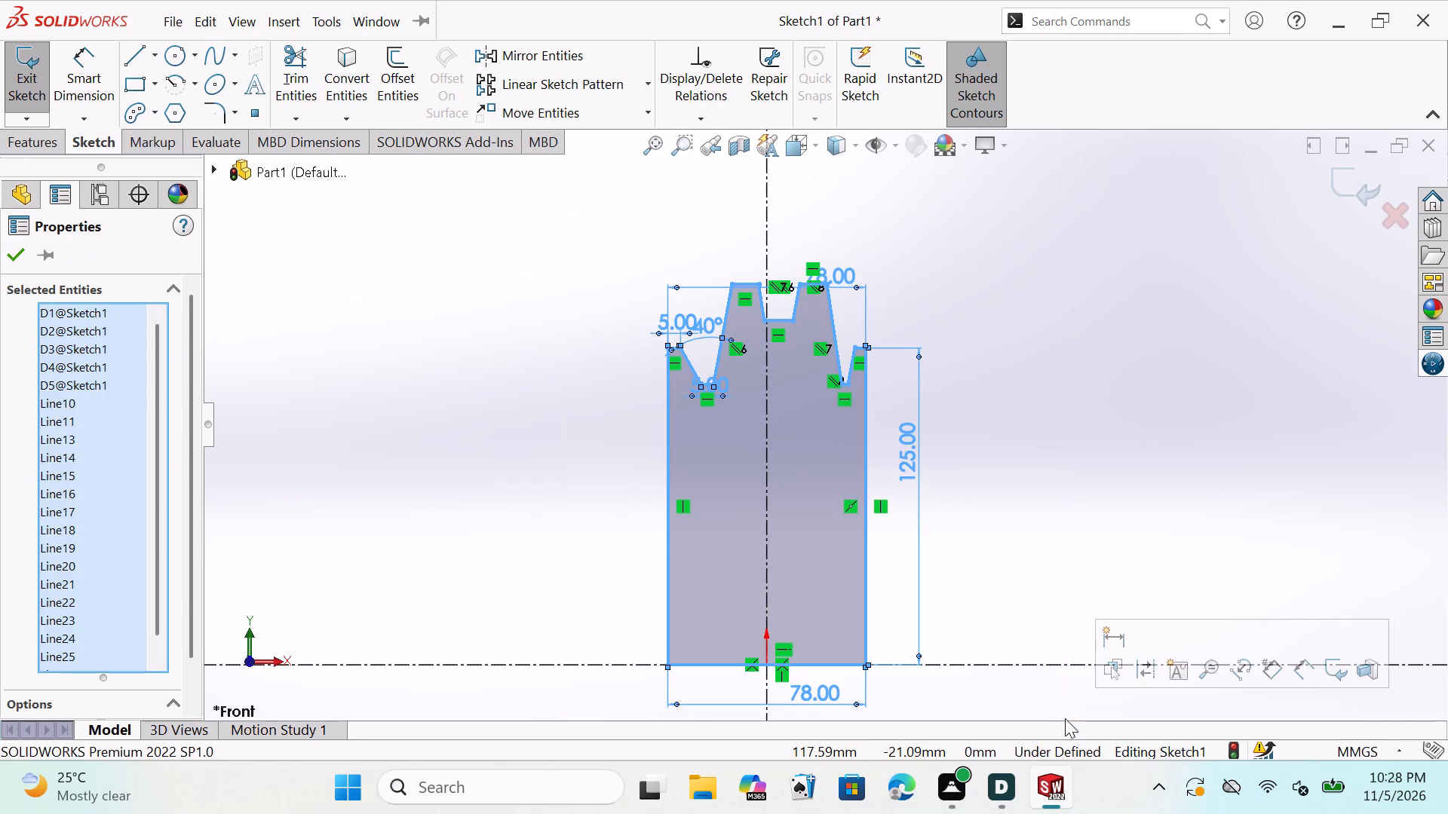
key("Delete")
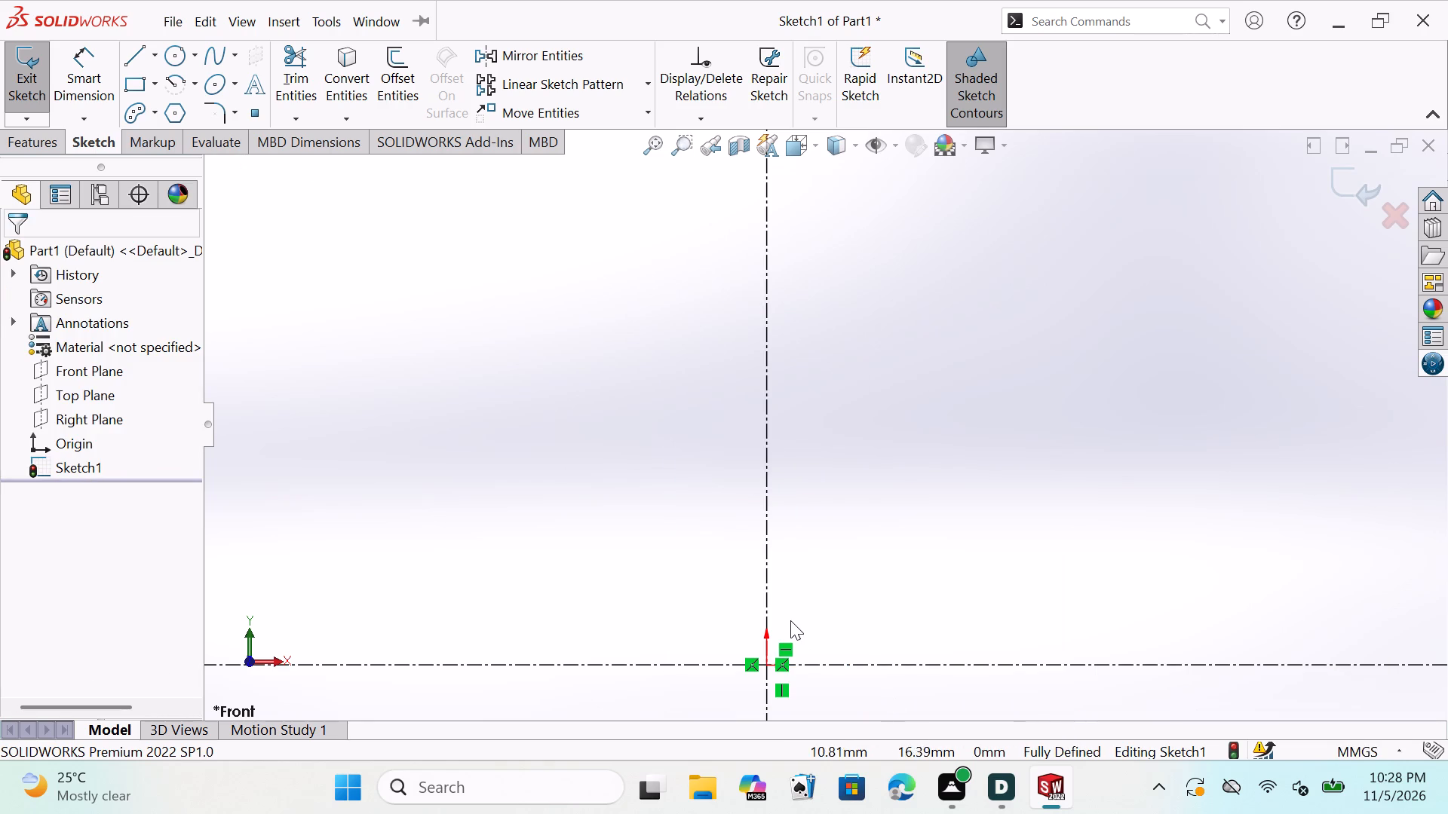
key("Escape")
key("Escape")
key("Escape")
key("Escape")
key("Escape")
key("Escape")
key("Escape")
key("Escape")
key("Escape")
key("Escape")
key("Escape")
key("Escape")
key("Escape")
key("Escape")
key("Escape")
key("Escape")
key("Escape")
key("Escape")
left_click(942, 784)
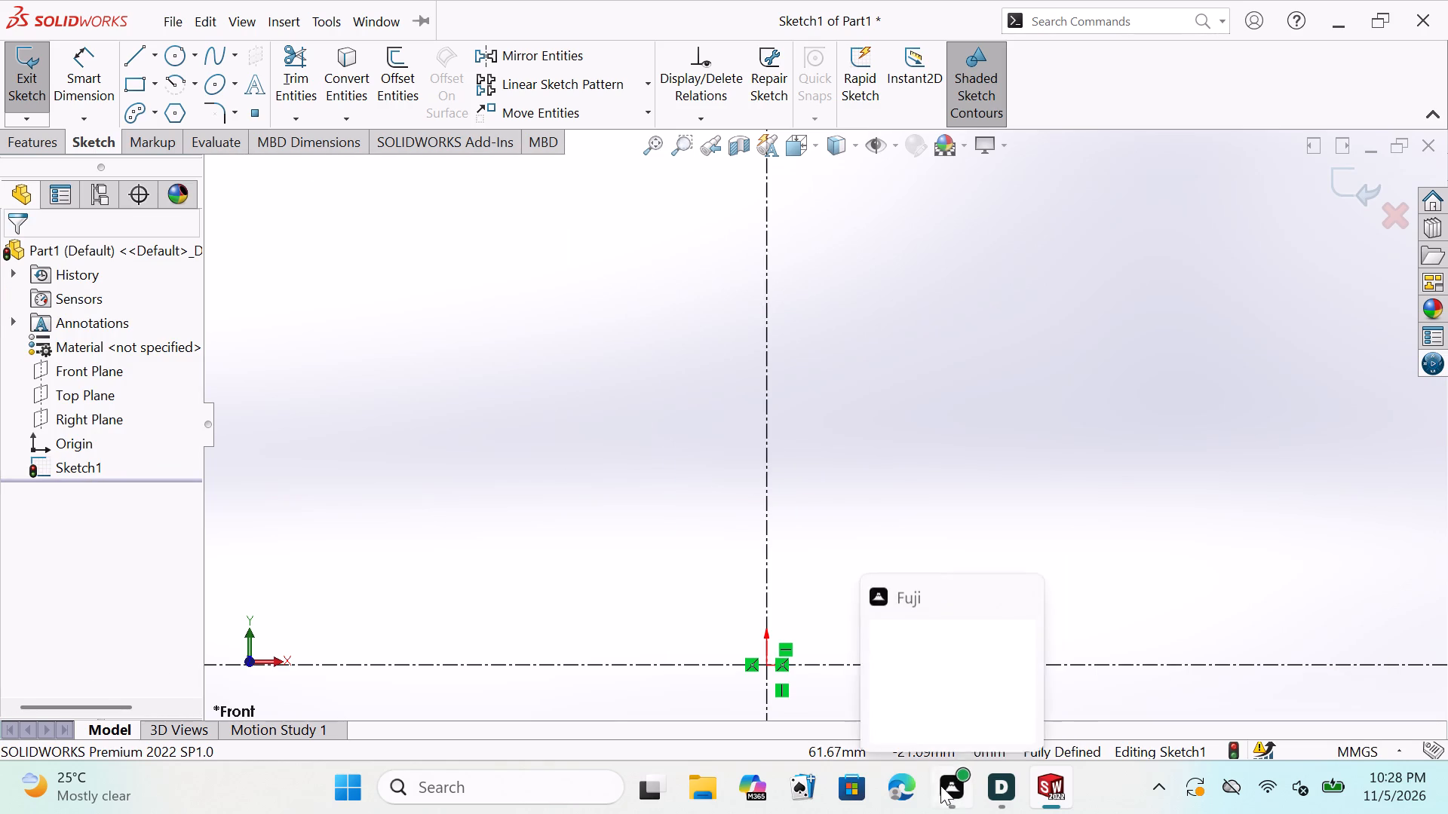
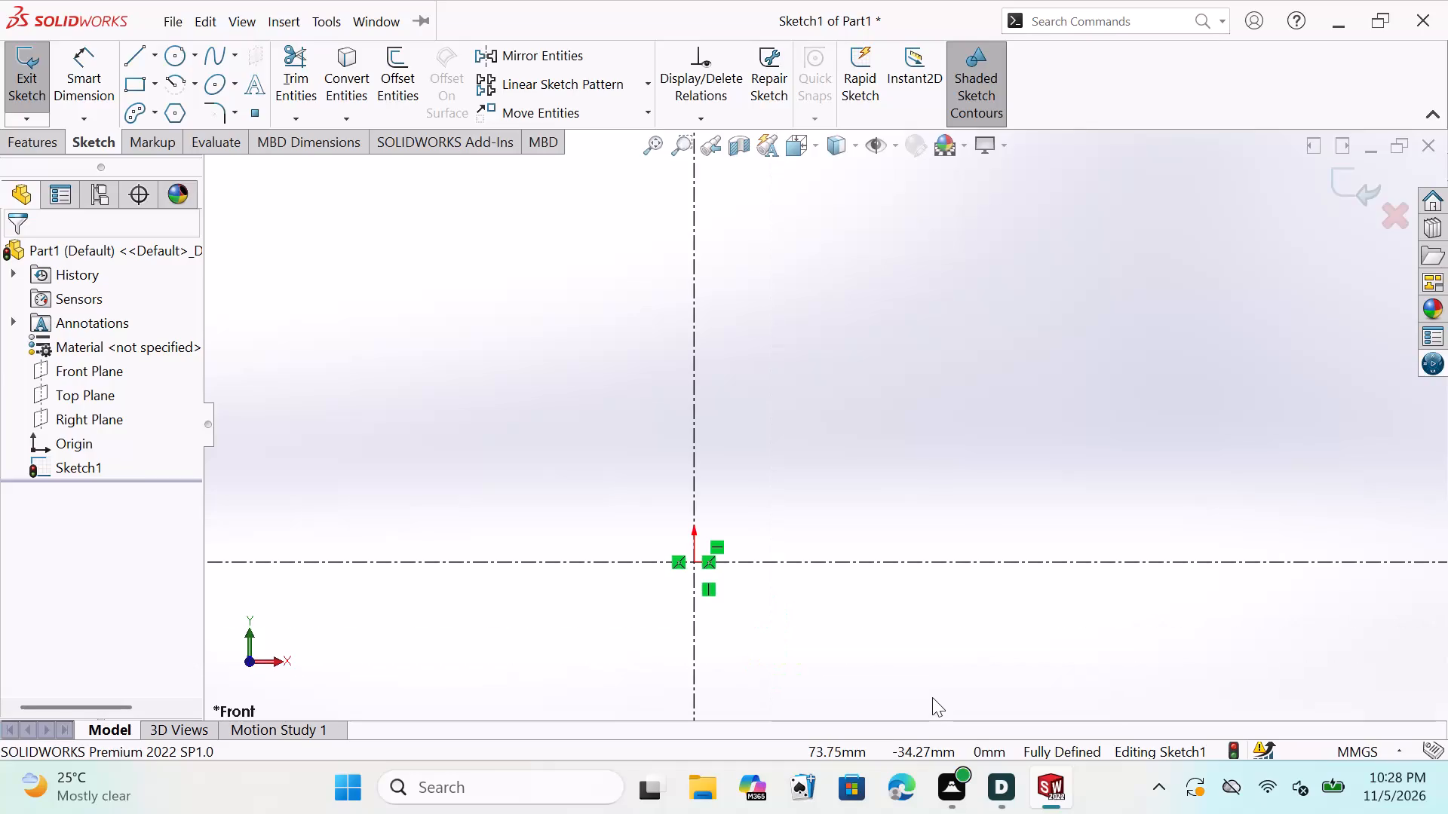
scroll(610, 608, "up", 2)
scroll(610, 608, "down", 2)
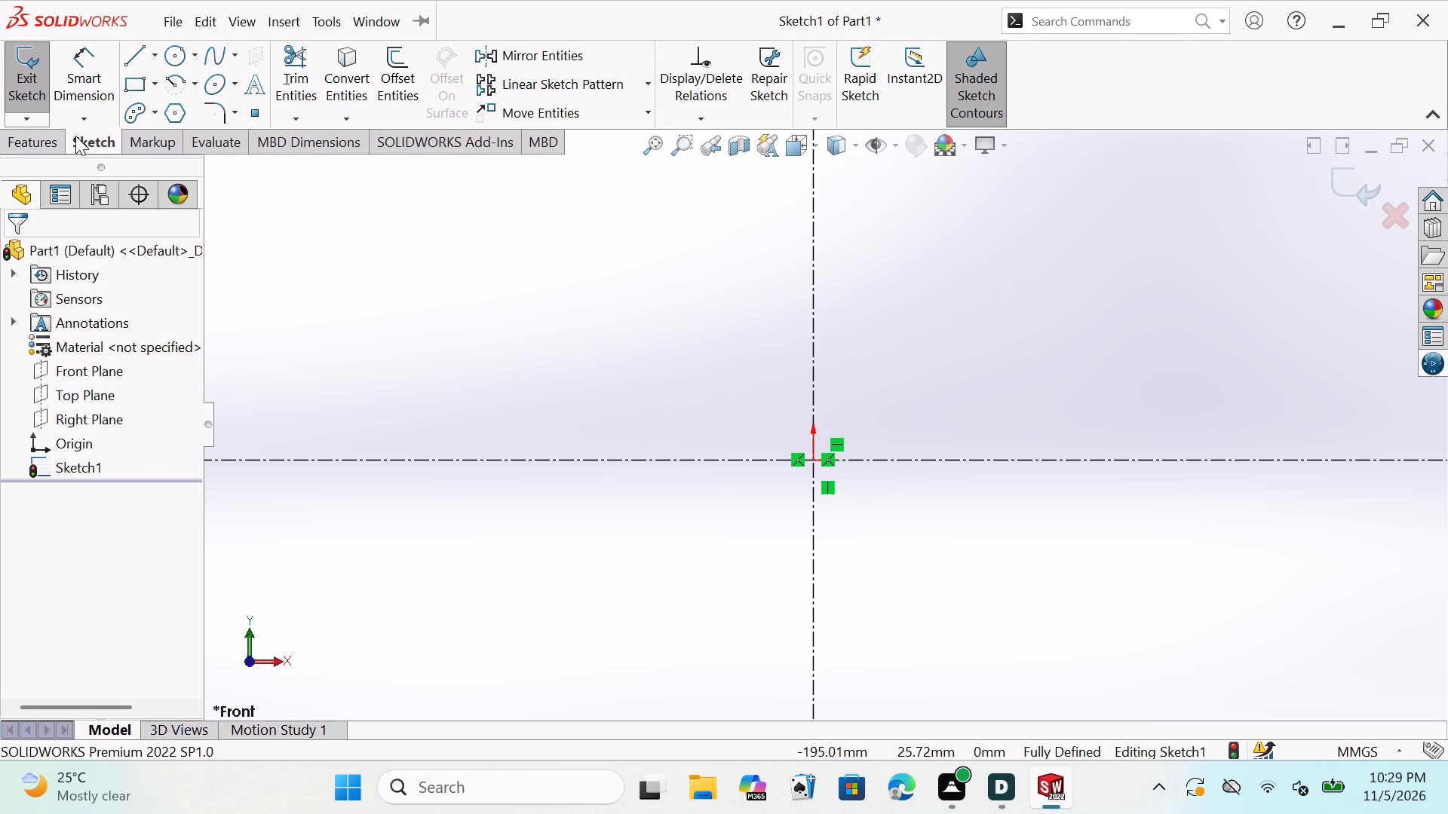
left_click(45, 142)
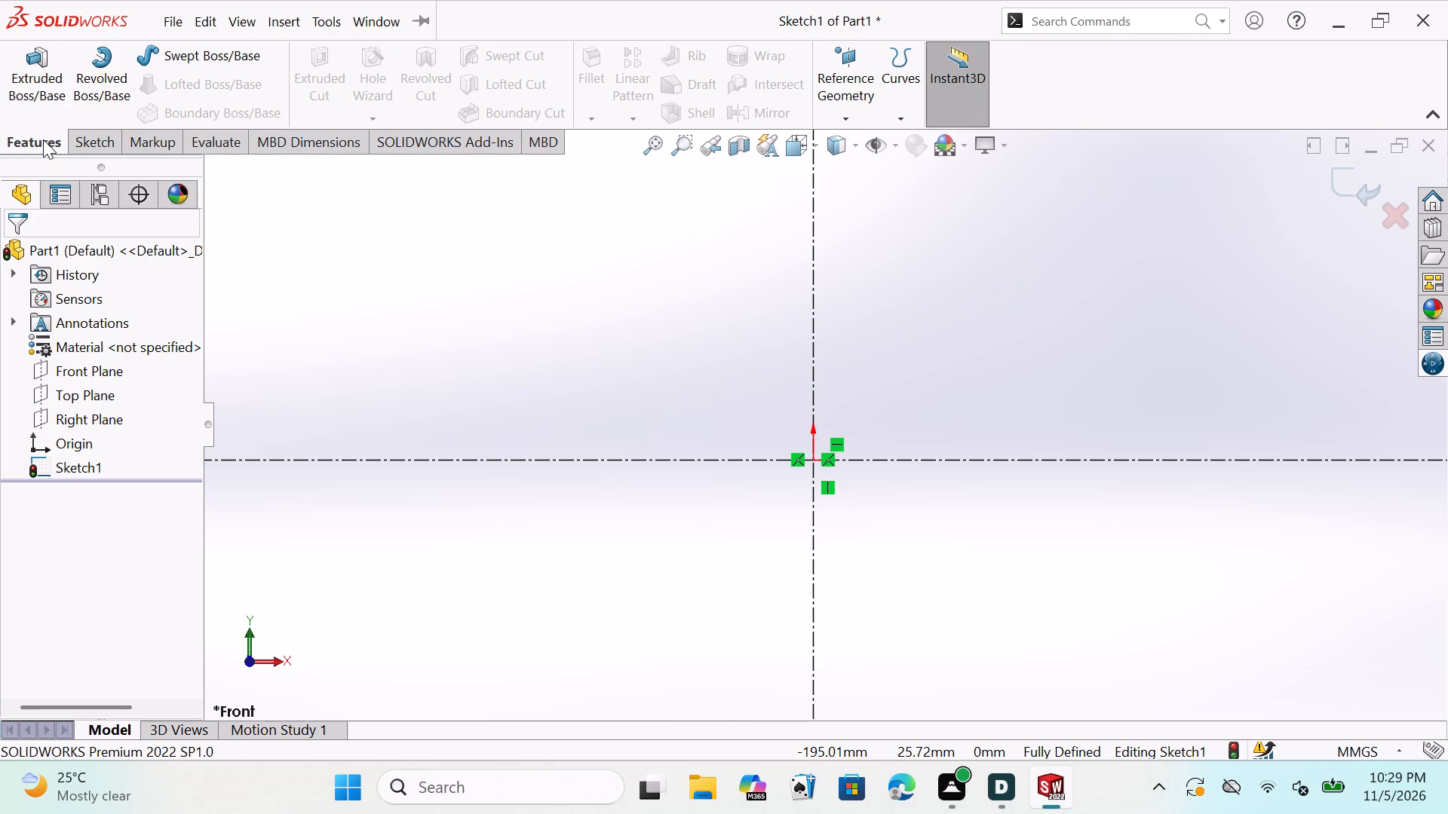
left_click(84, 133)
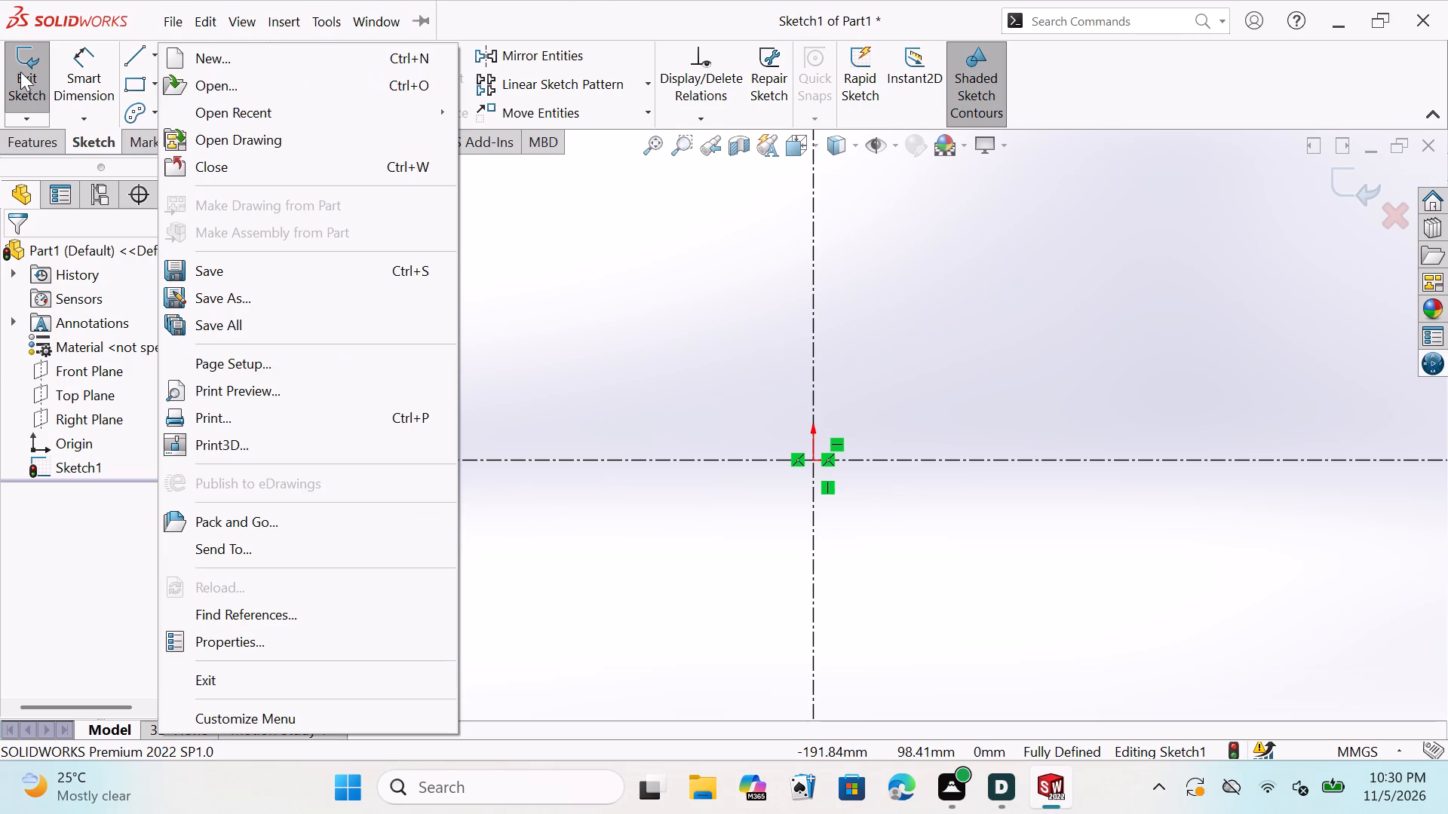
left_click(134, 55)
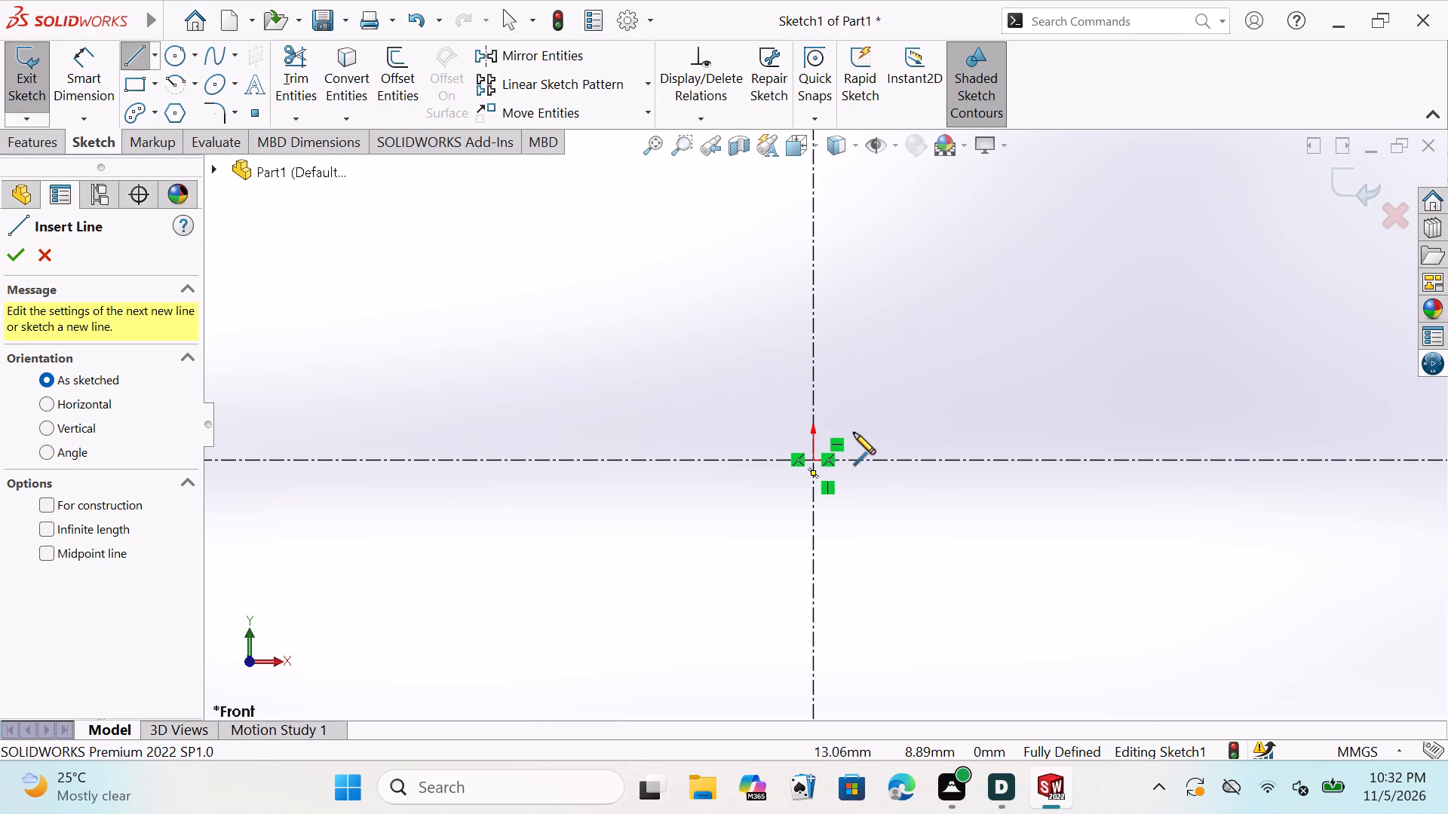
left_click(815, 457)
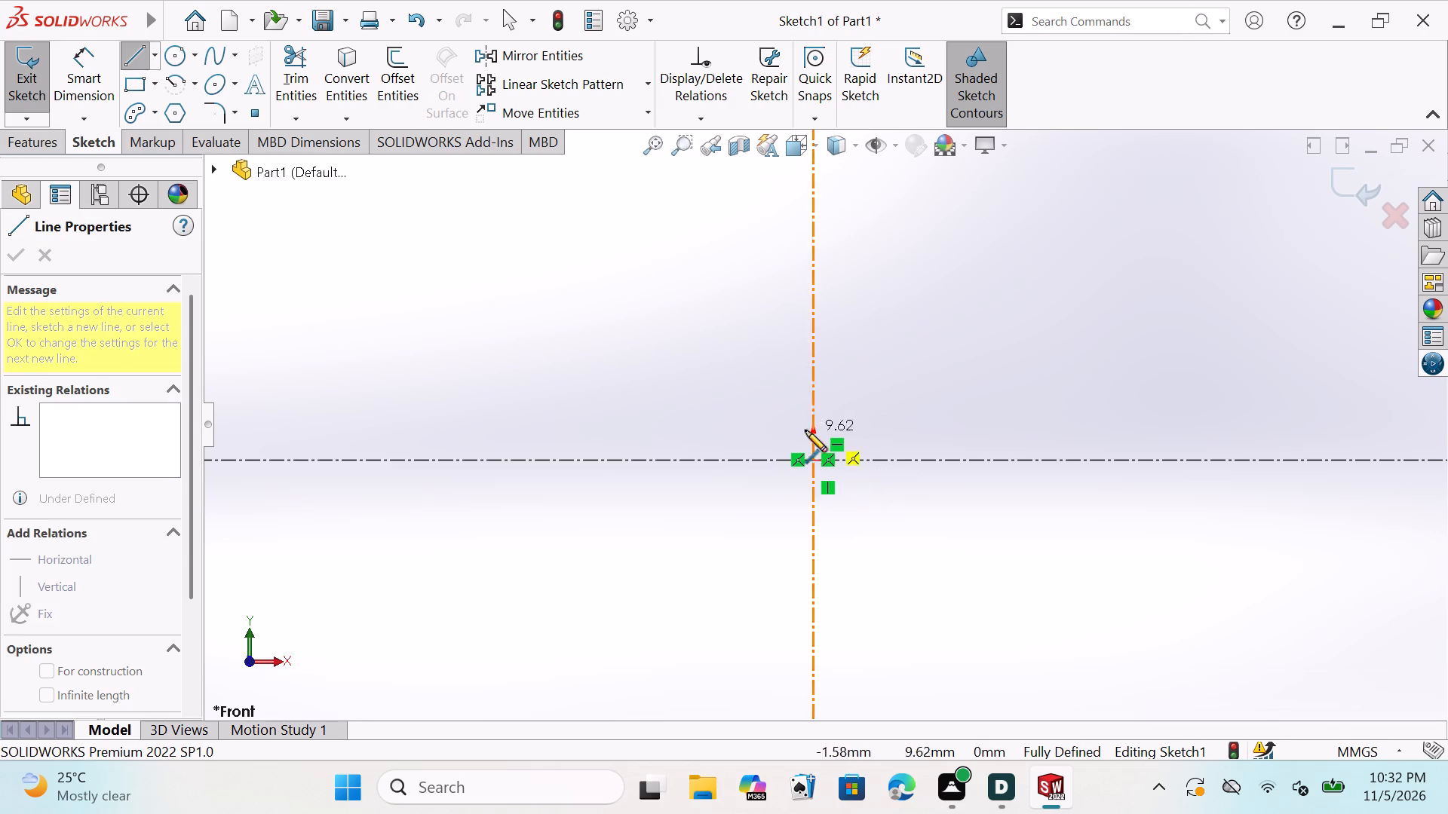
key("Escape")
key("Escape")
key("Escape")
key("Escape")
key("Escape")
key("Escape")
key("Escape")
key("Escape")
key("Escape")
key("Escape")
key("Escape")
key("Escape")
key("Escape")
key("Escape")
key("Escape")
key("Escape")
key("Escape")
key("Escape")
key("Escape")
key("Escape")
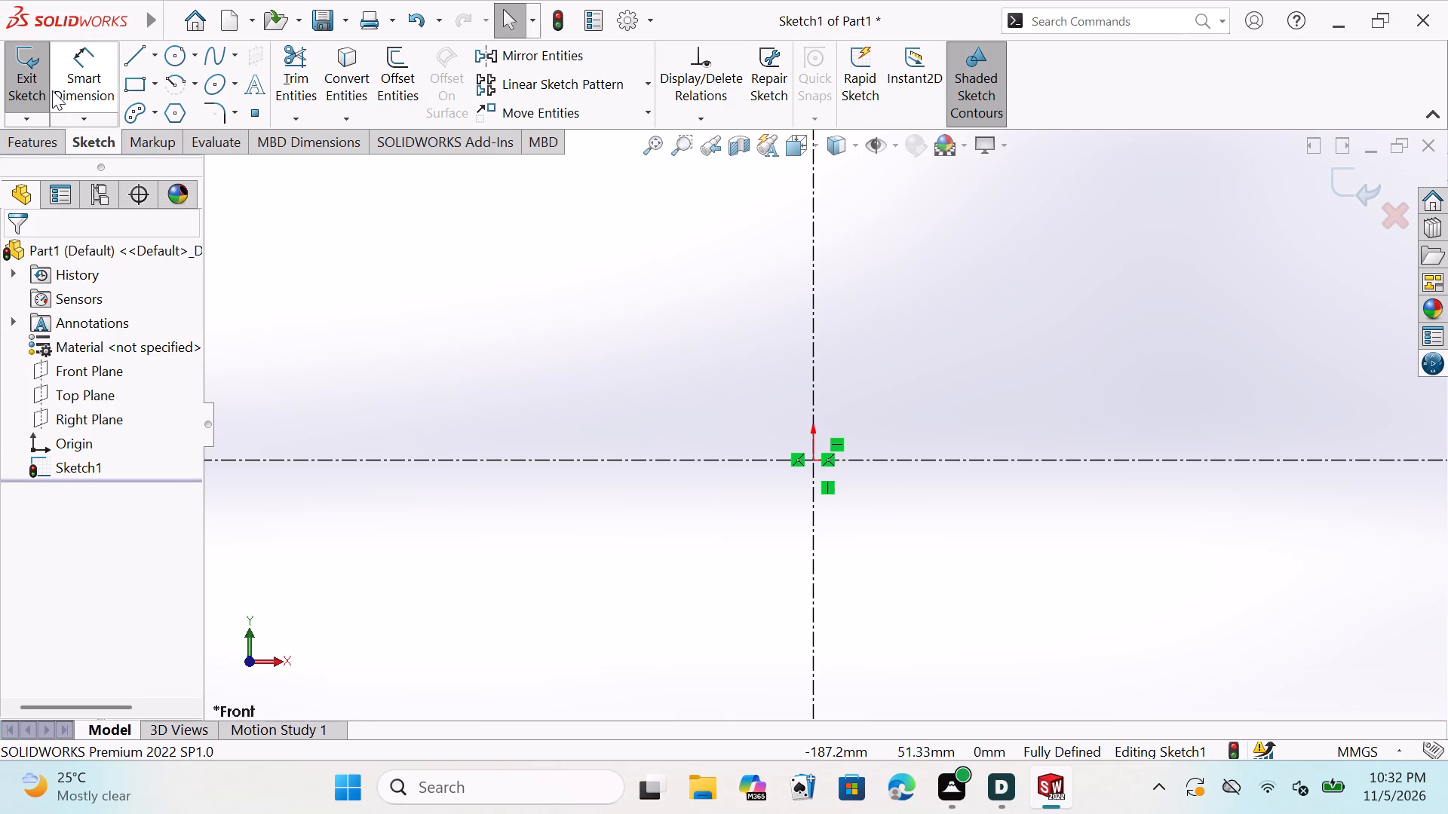
Sketch a circle centred on the origin with a radius of about 70 mm.
left_click(173, 55)
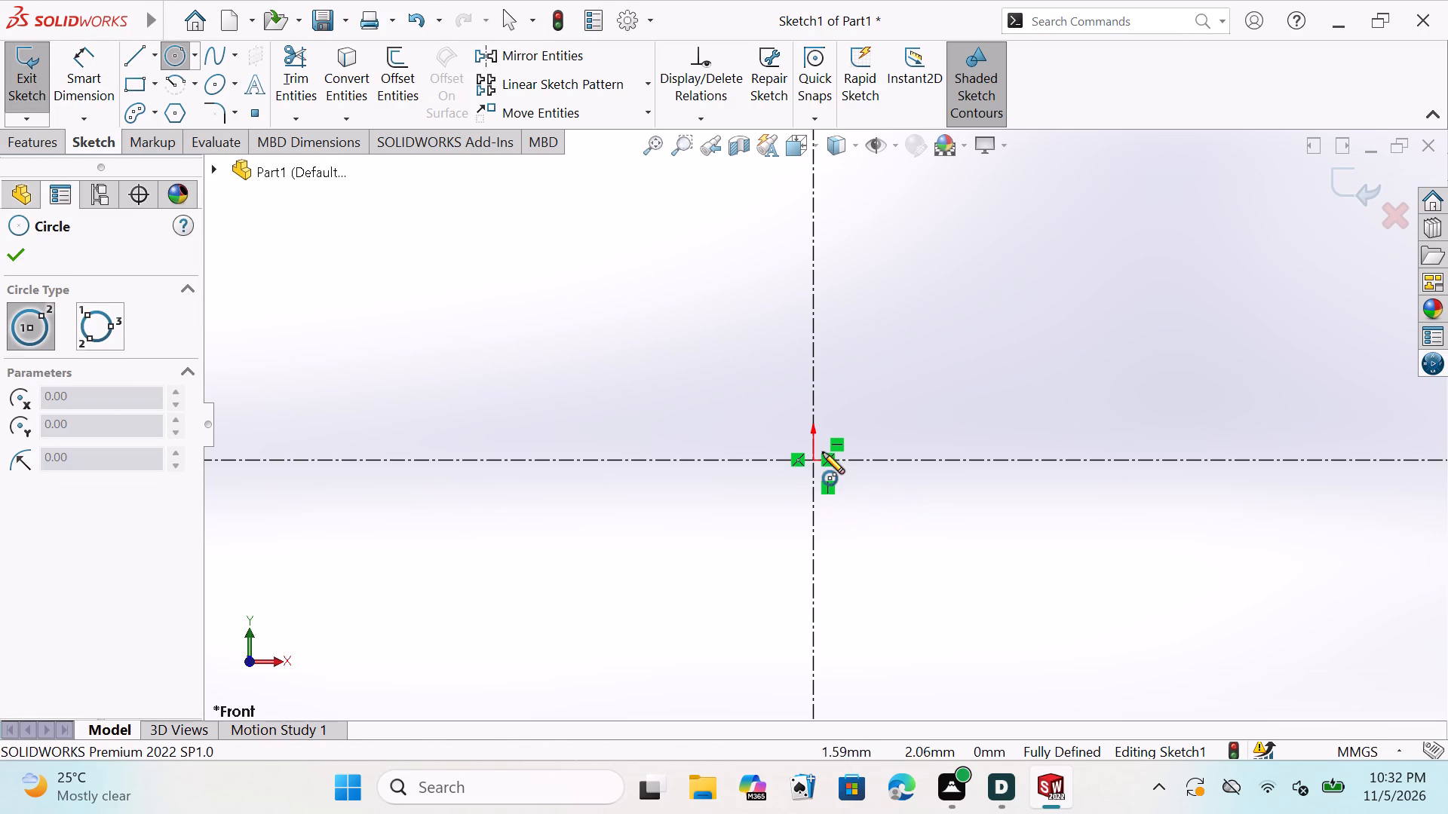
left_click(812, 460)
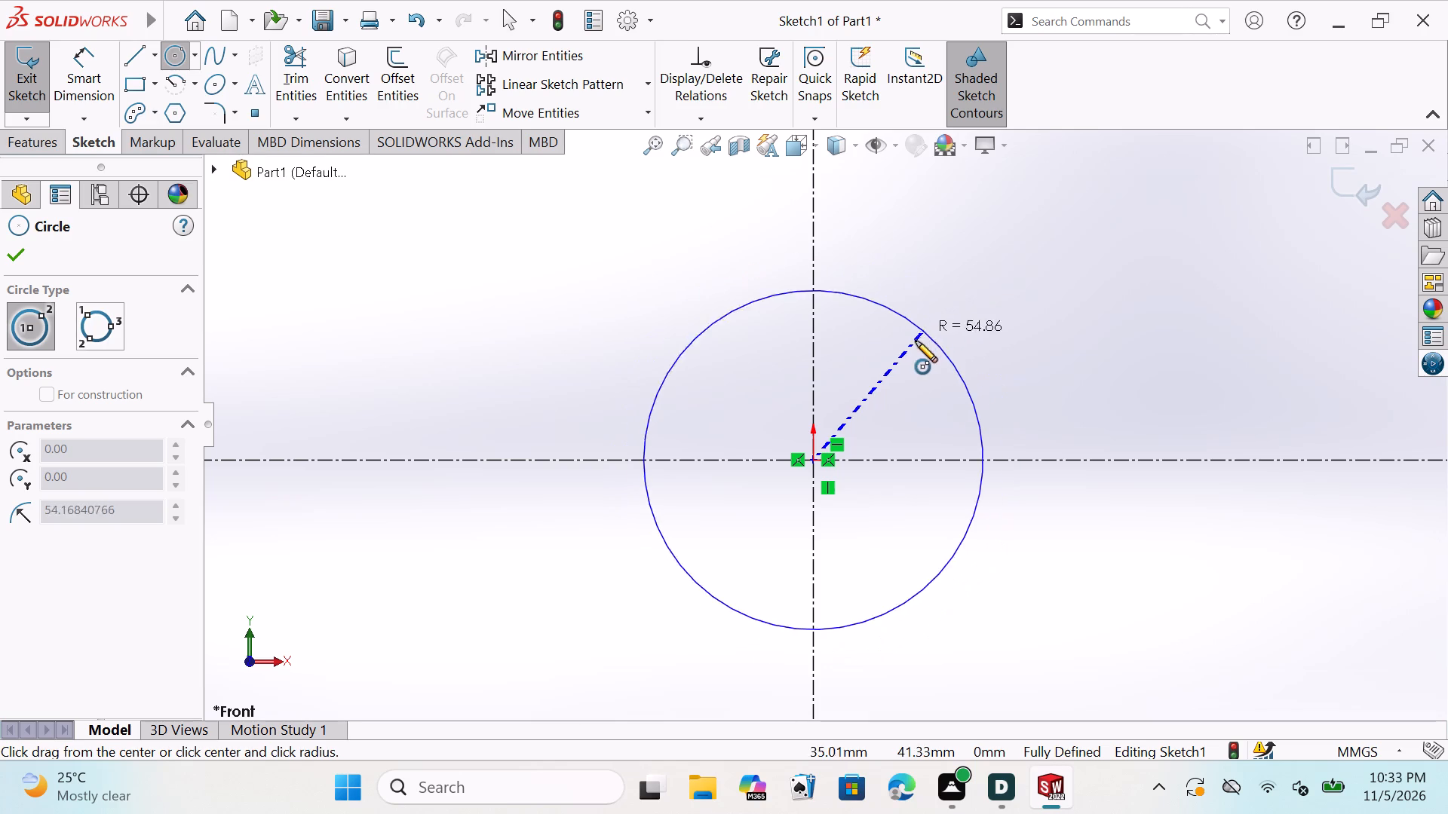
left_click(967, 309)
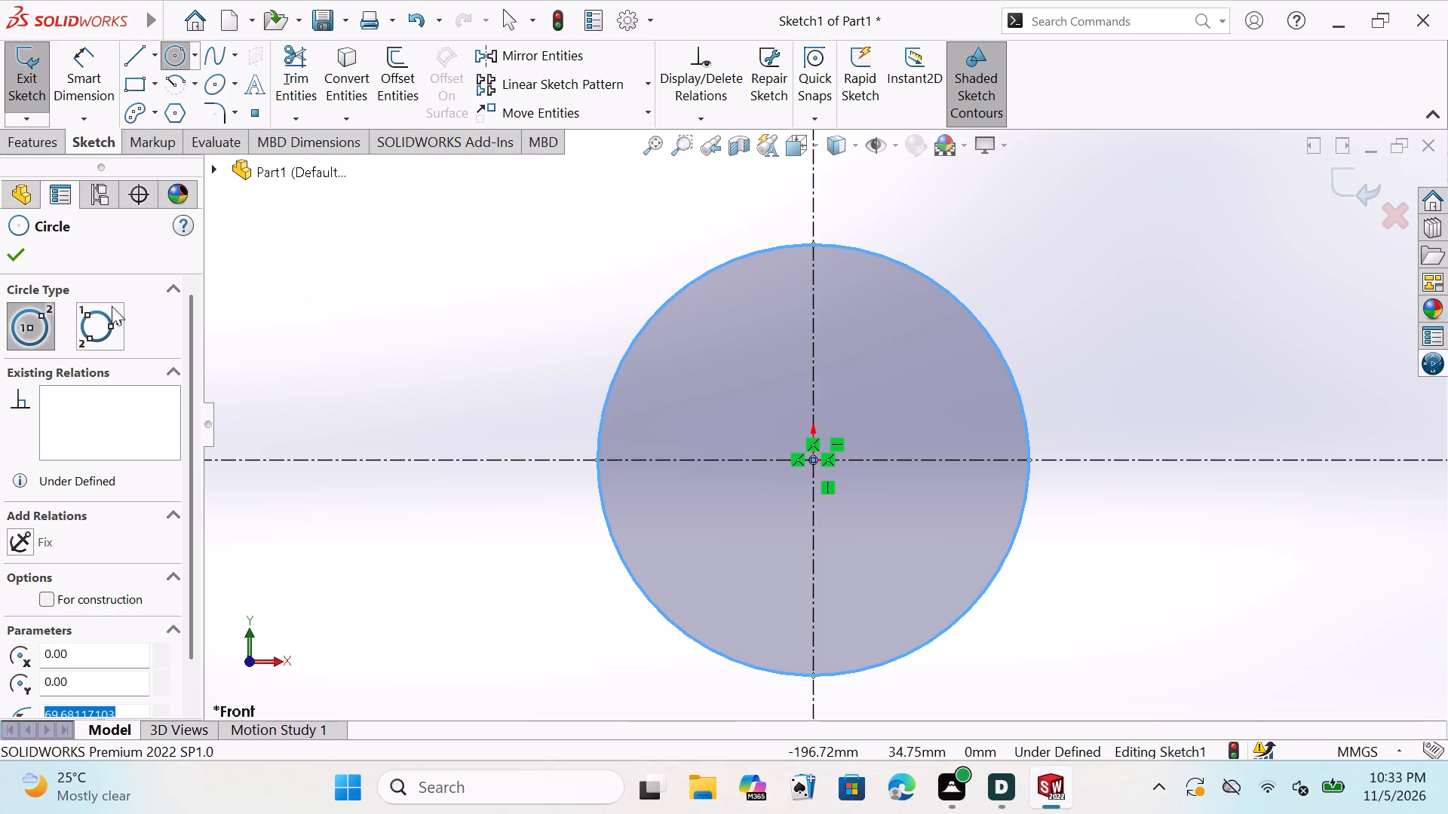
left_click(21, 249)
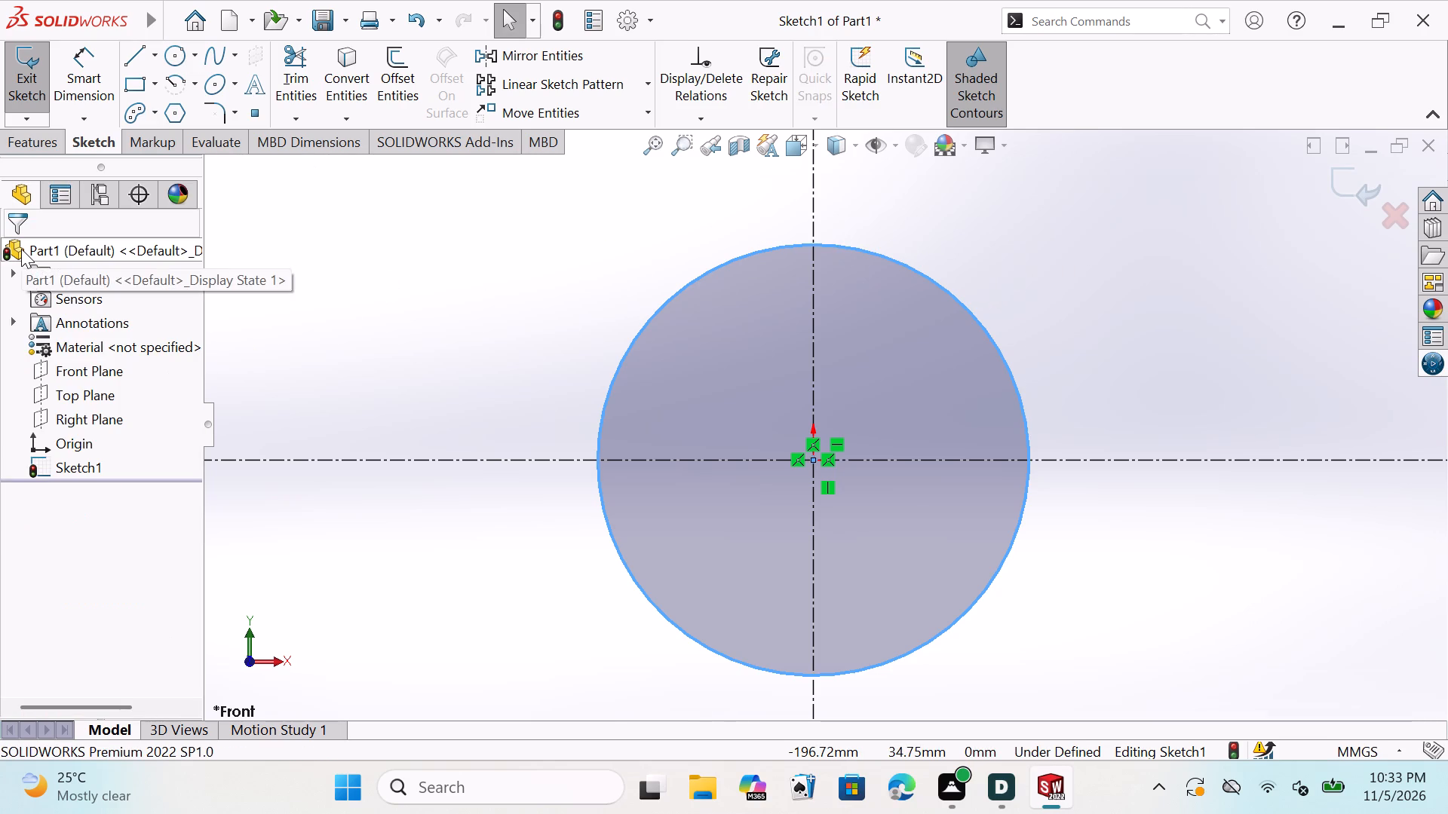
Dimension the circle's diameter to 250 mm.
left_click(97, 81)
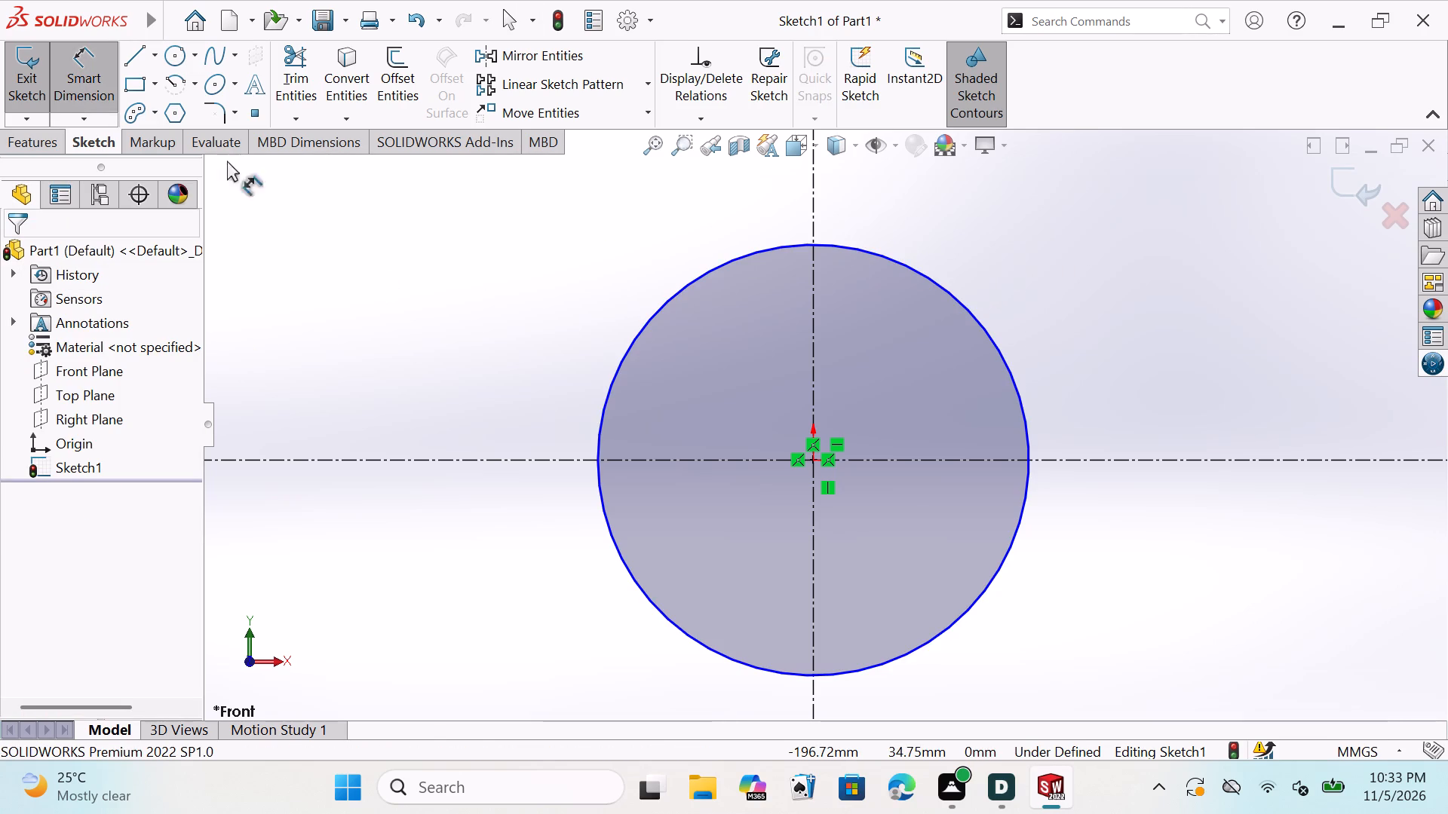
left_click(679, 289)
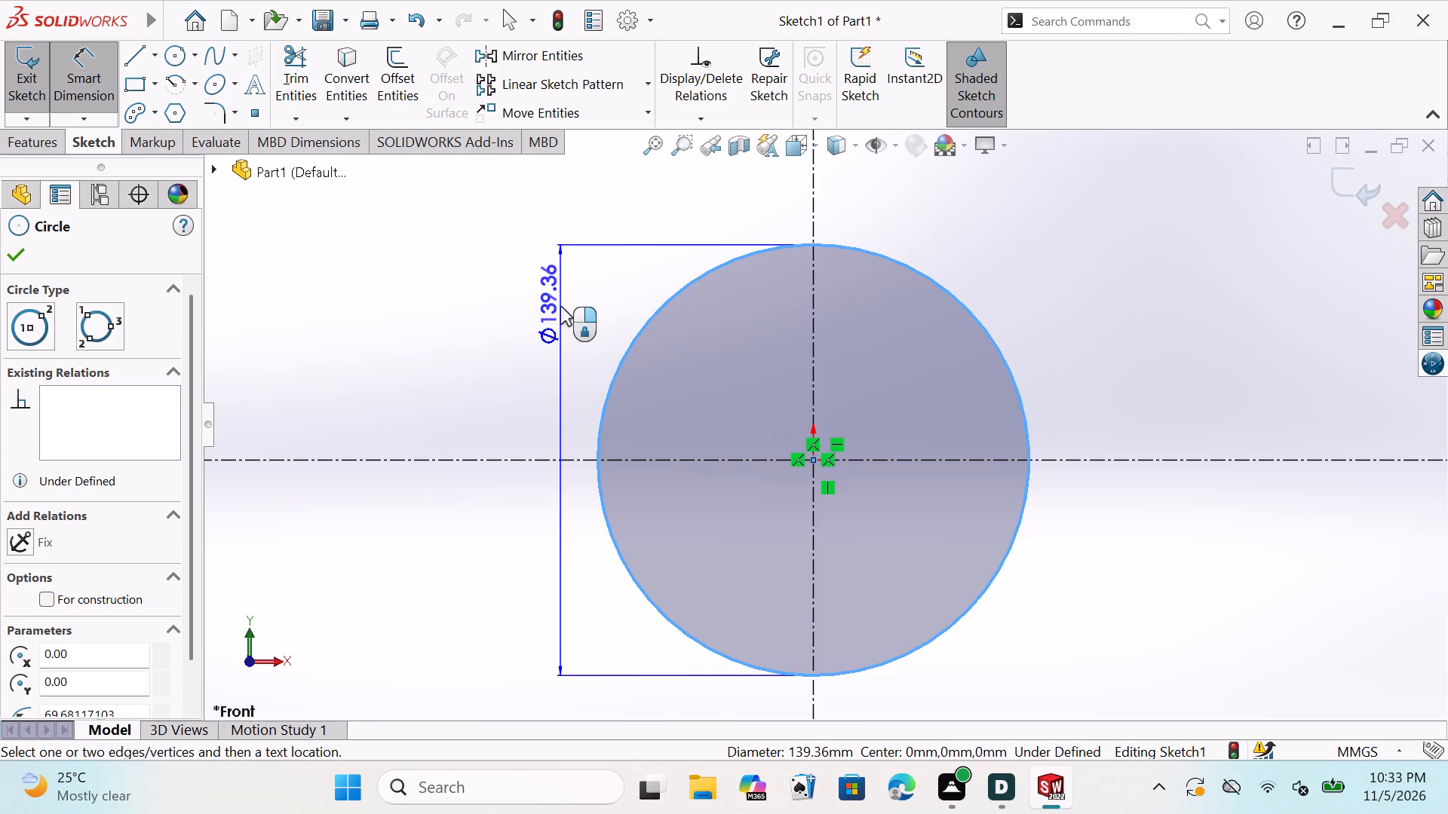
left_click(560, 310)
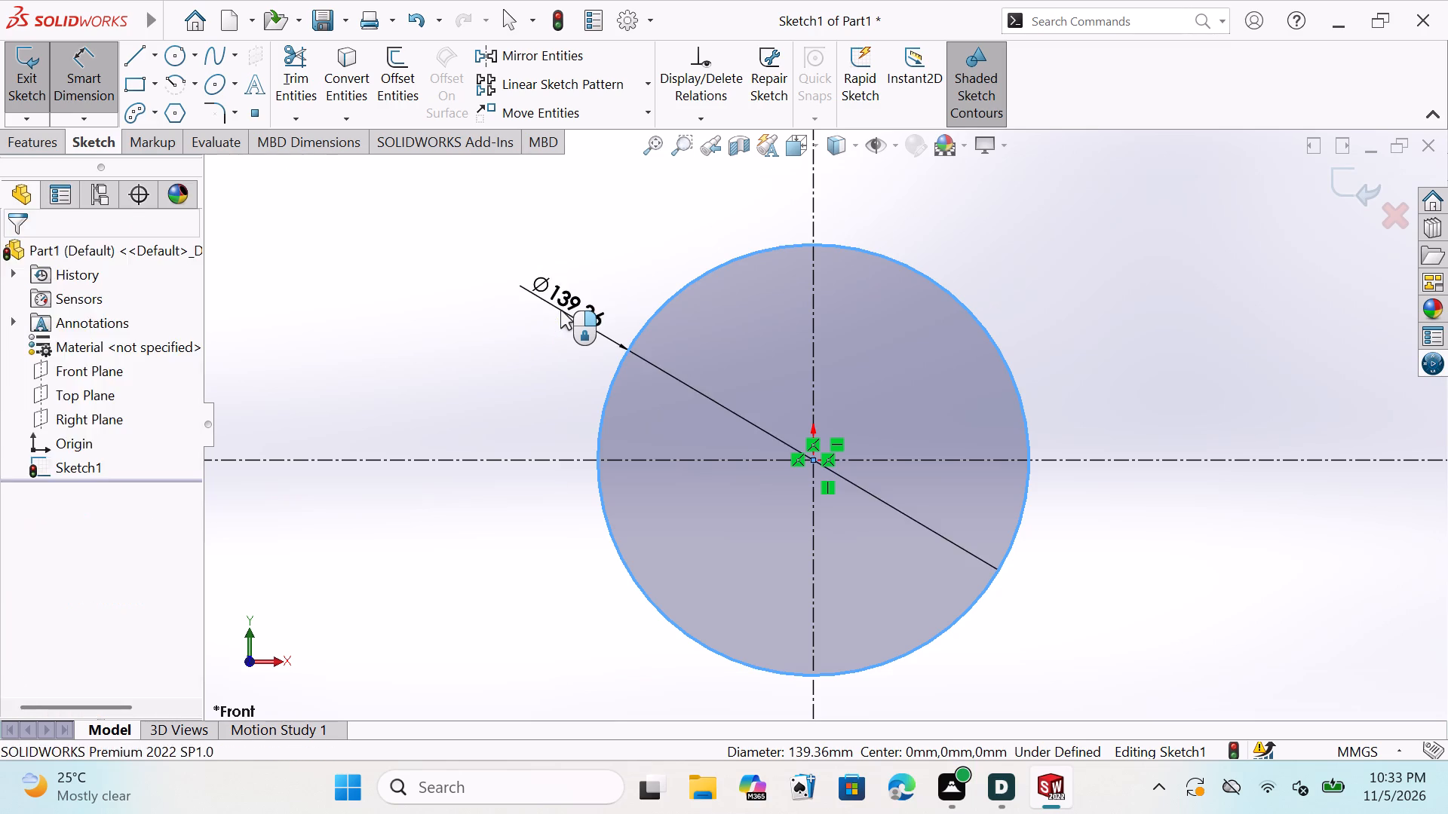
left_click(596, 327)
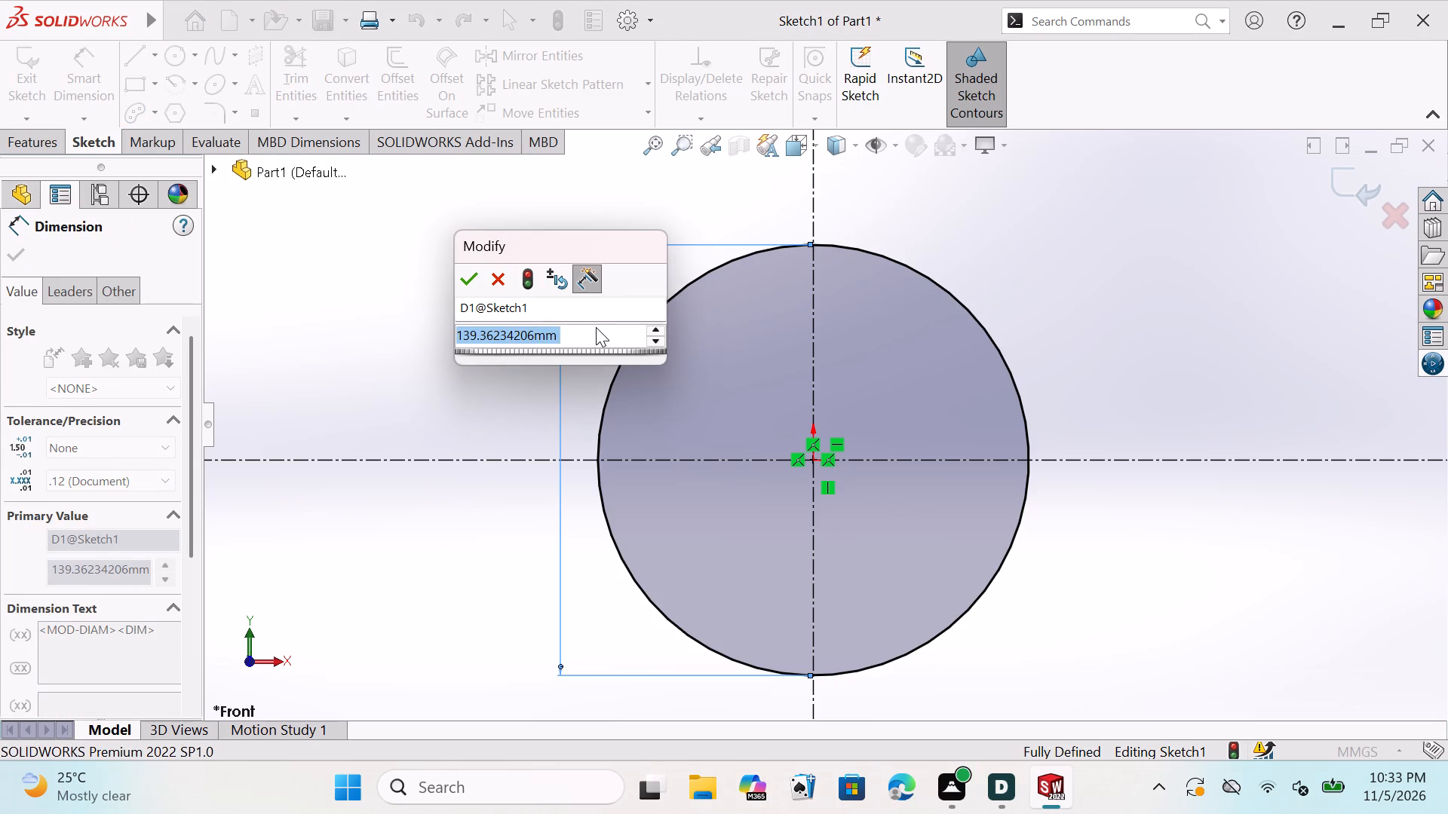
key("BackSpace")
key("BackSpace")
key("BackSpace")
key("BackSpace")
key("BackSpace")
key("BackSpace")
key("BackSpace")
key("BackSpace")
key("BackSpace")
key("BackSpace")
key("BackSpace")
key("BackSpace")
key("BackSpace")
key("BackSpace")
key("BackSpace")
key("BackSpace")
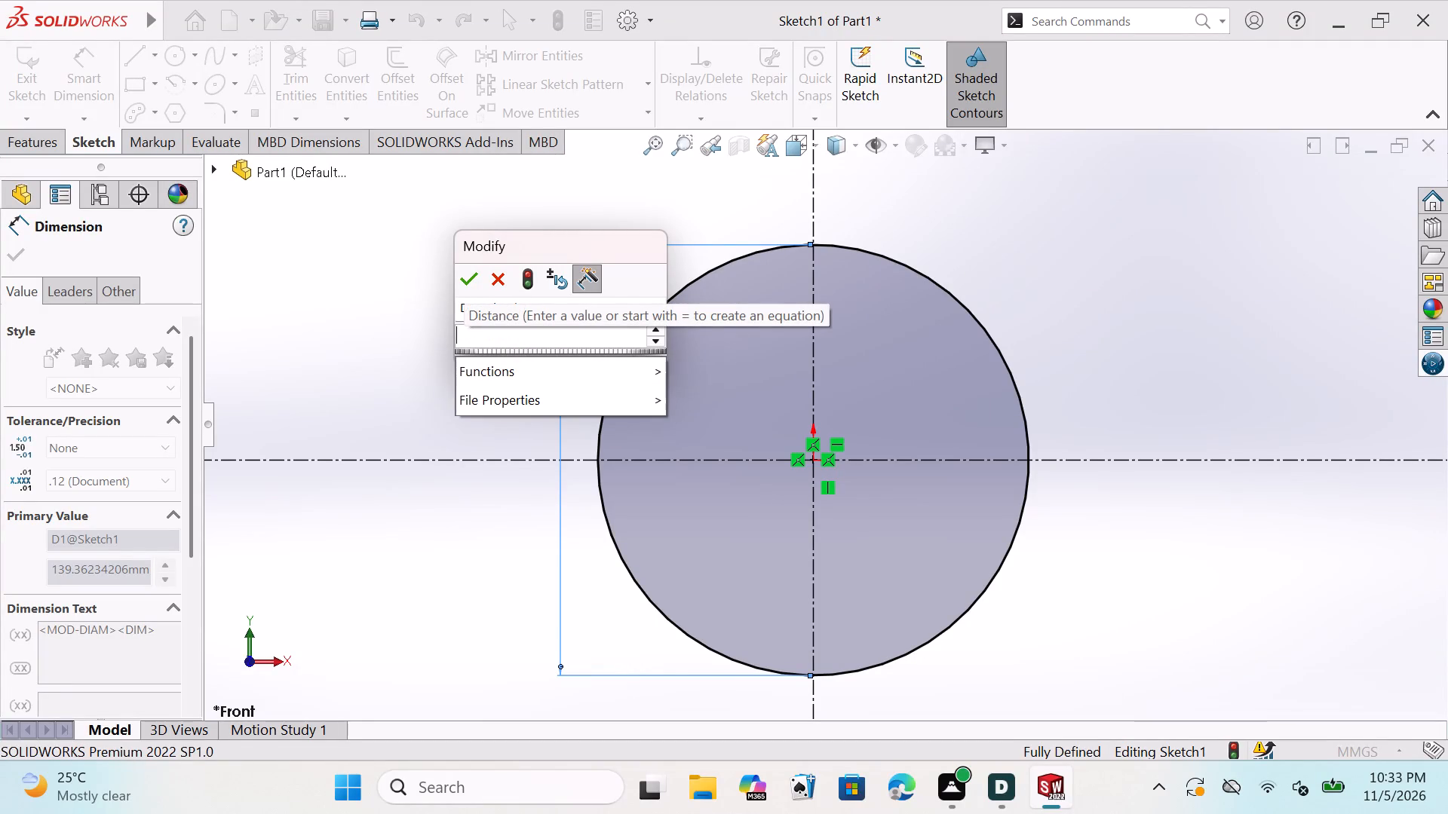
key("2")
type("50")
left_click(472, 275)
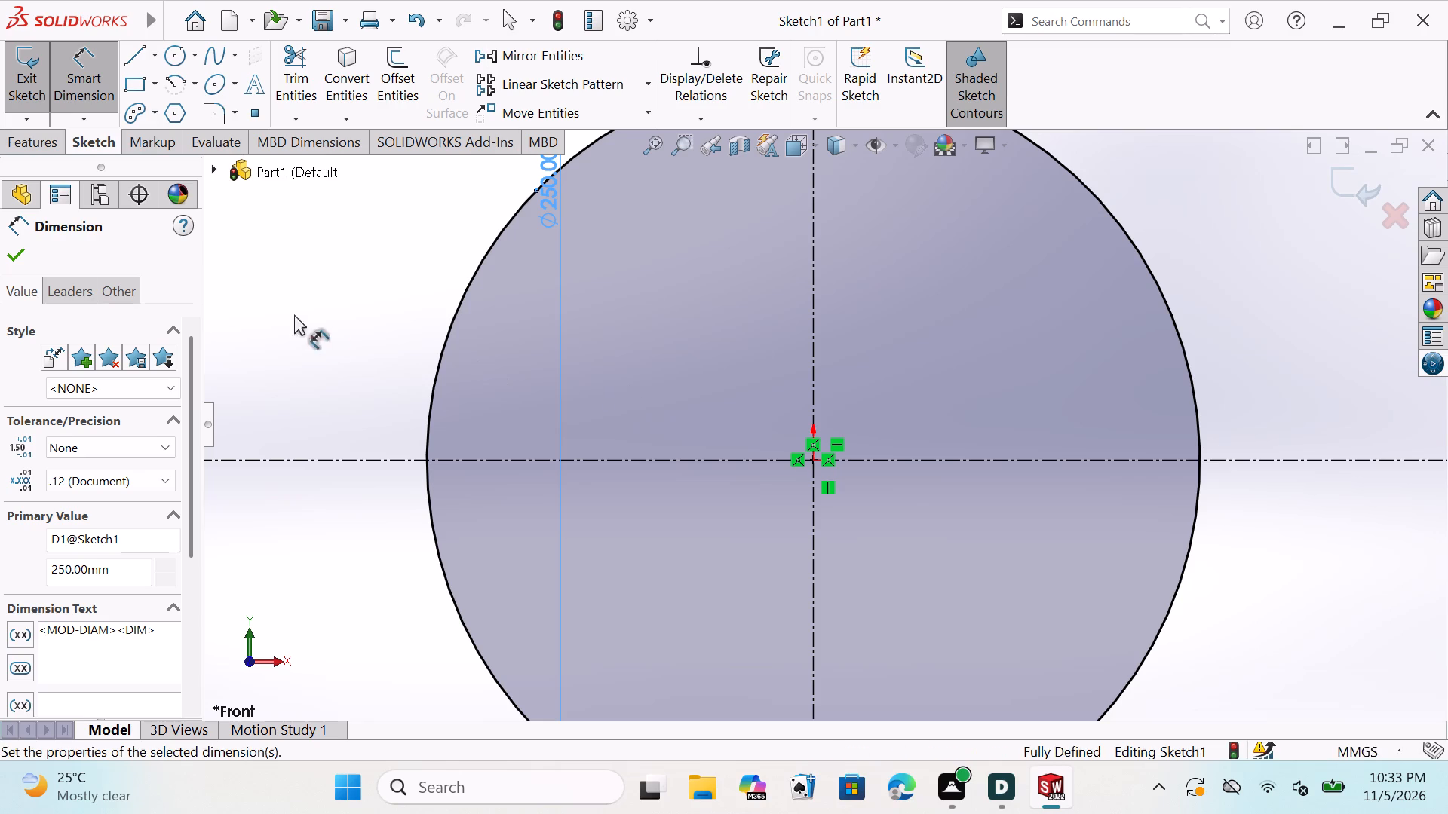
left_click(14, 248)
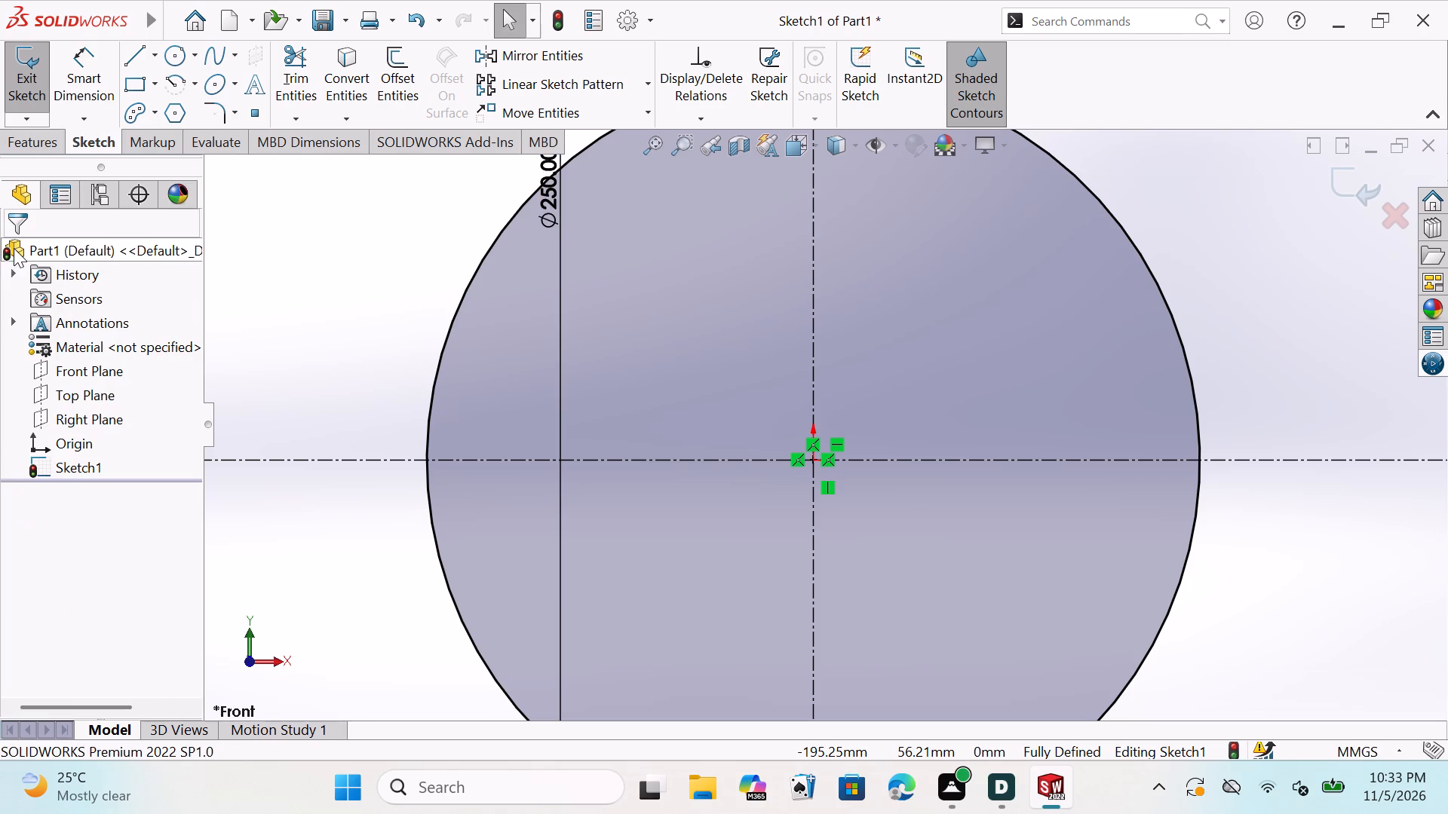
Delete the circle's diameter dimension, whose dimension line crosses the circle.
scroll(827, 462, "down", 1)
scroll(827, 464, "up", 1)
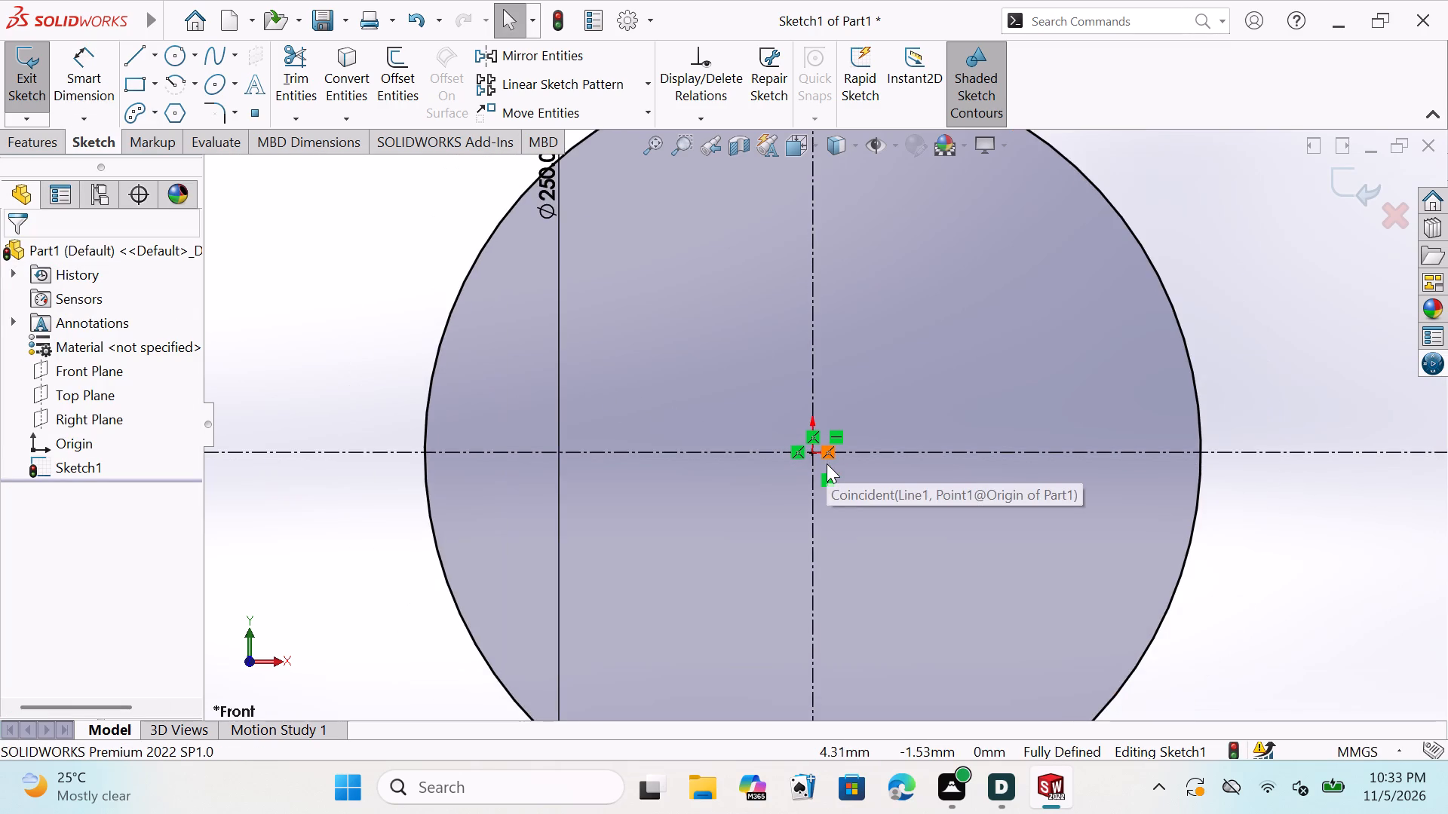
scroll(850, 477, "up", 5)
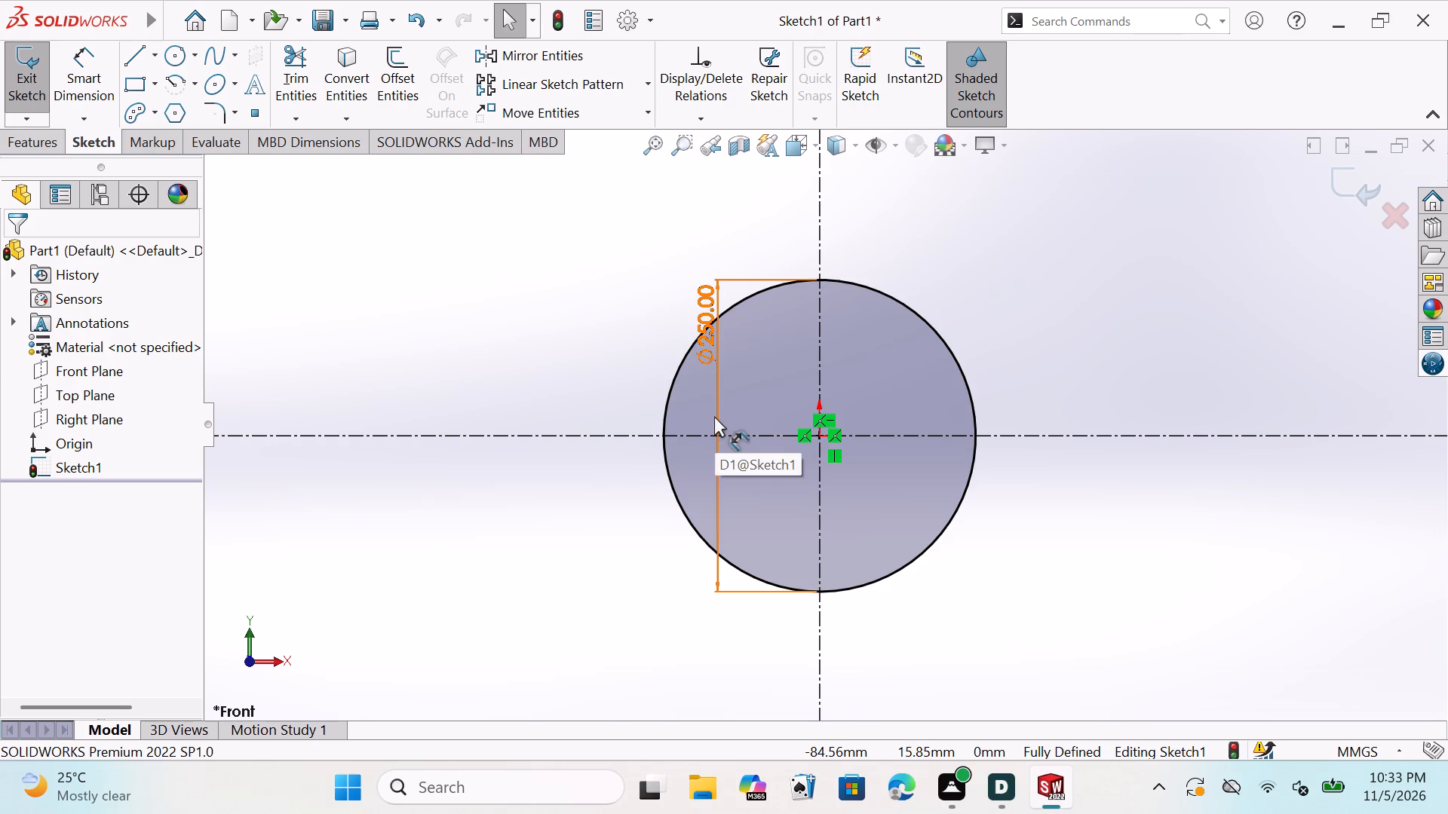
left_click(744, 279)
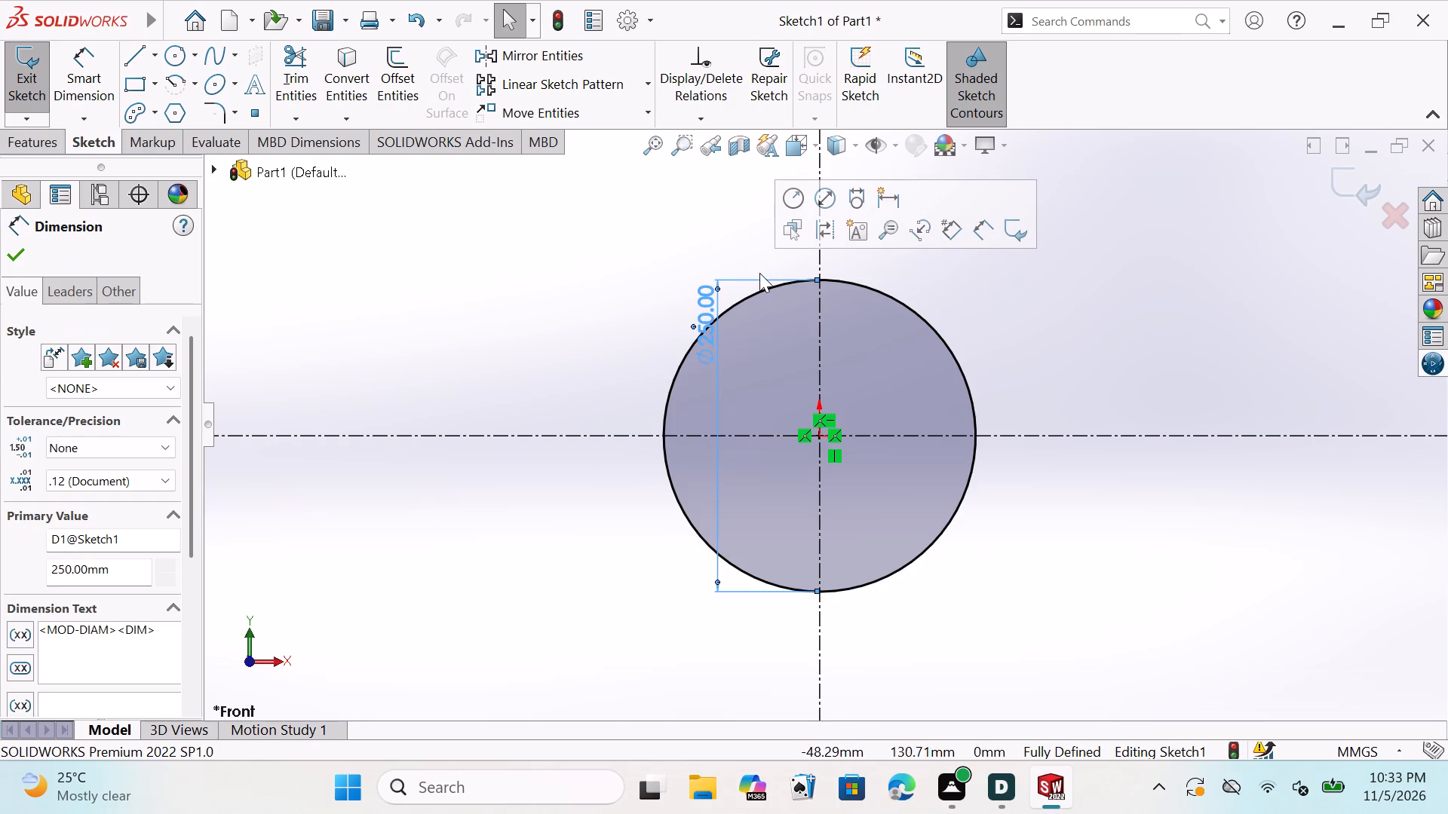
key("Delete")
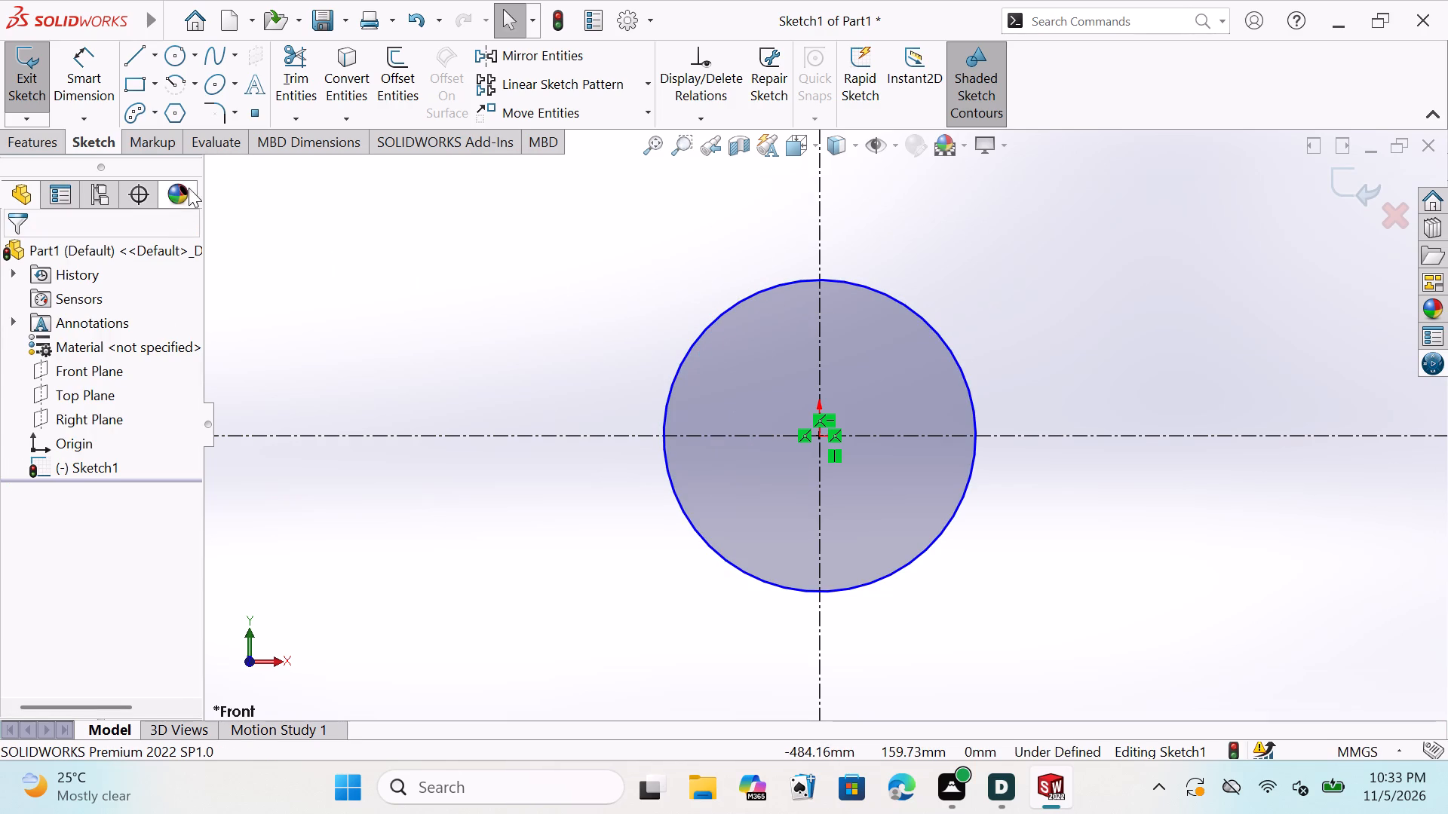
Dimension the circle's diameter again at 250 mm, placing the dimension outside the circle.
left_click(88, 81)
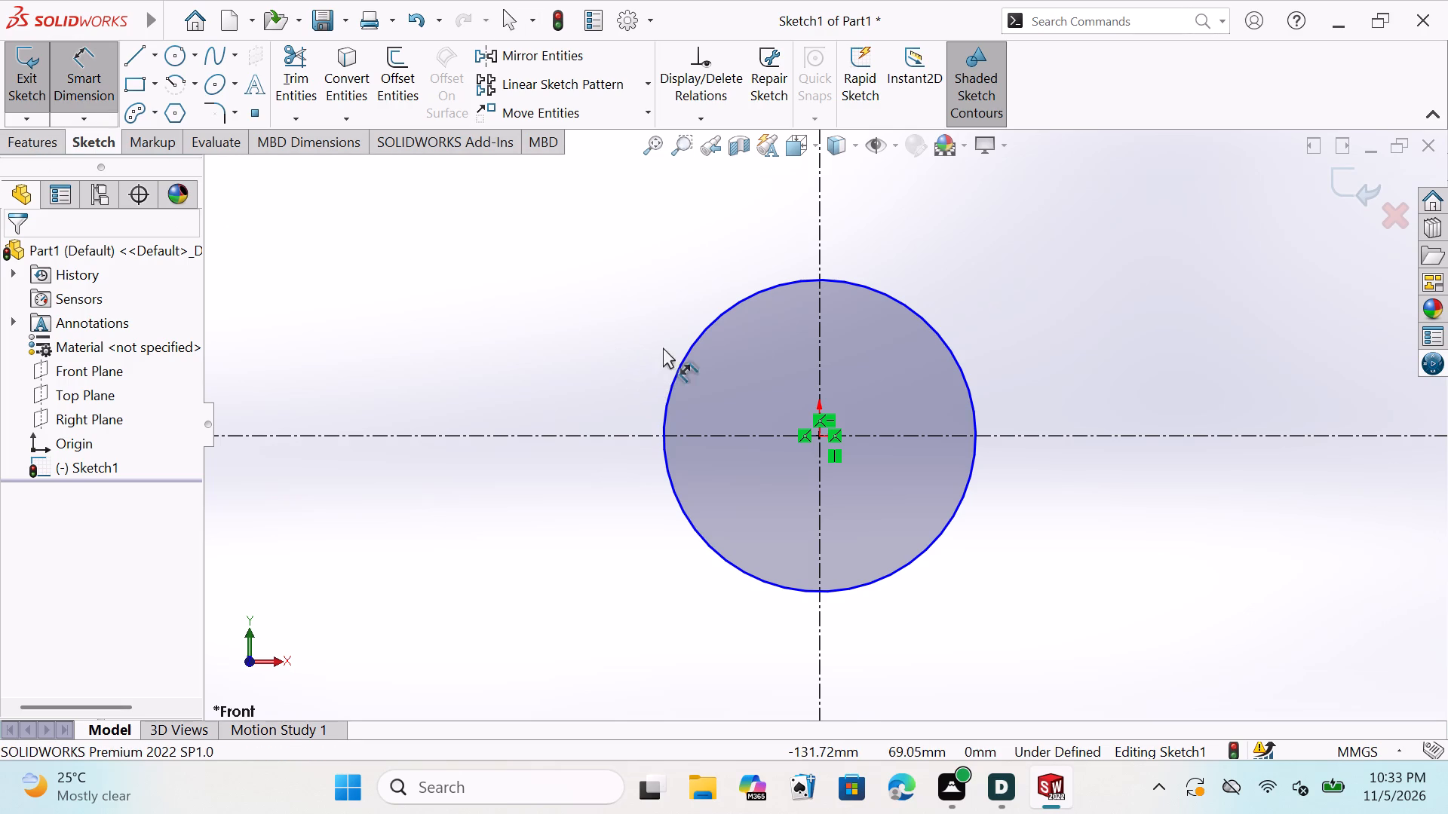
left_click(697, 335)
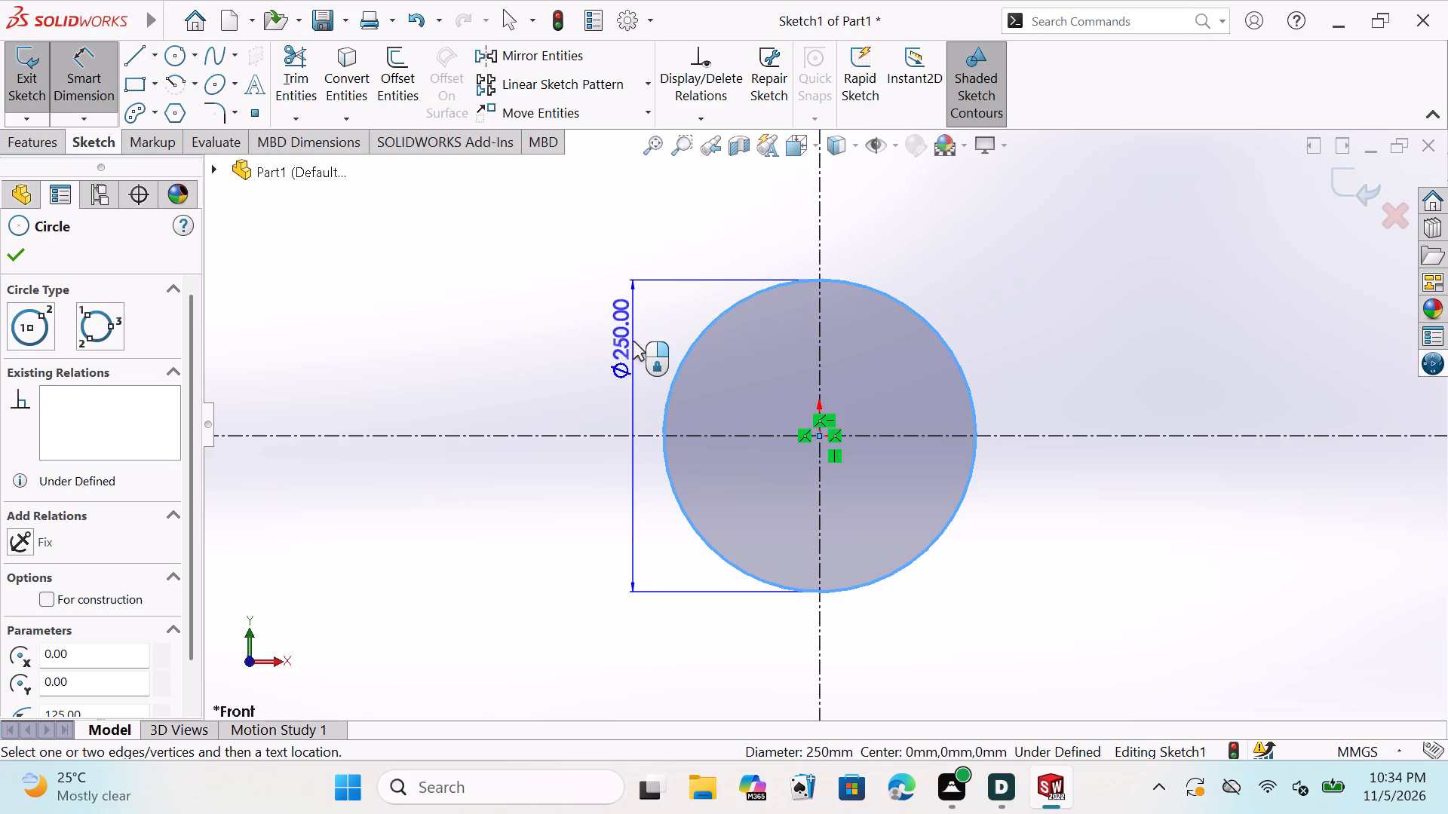
left_click(633, 341)
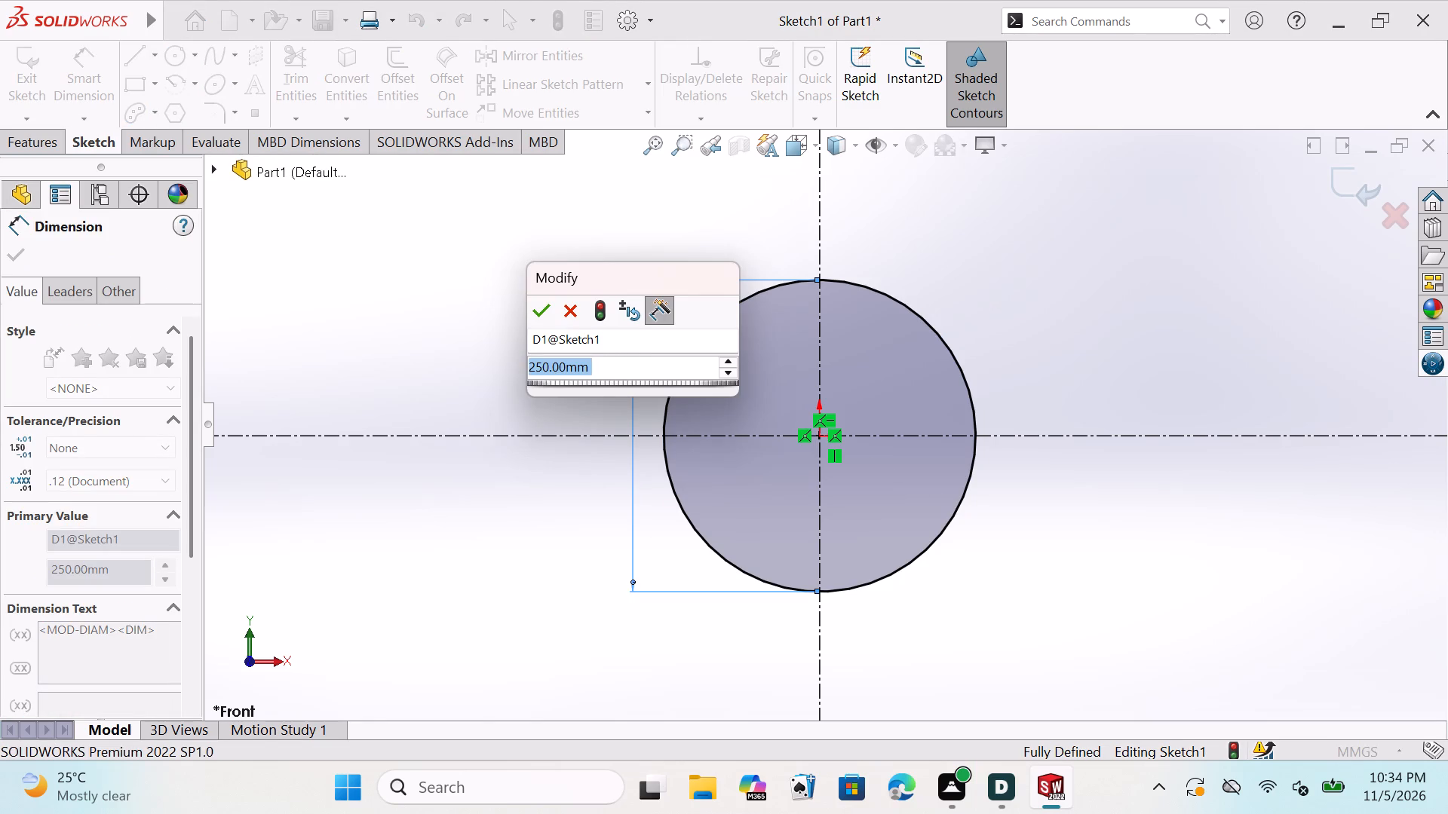
left_click(536, 311)
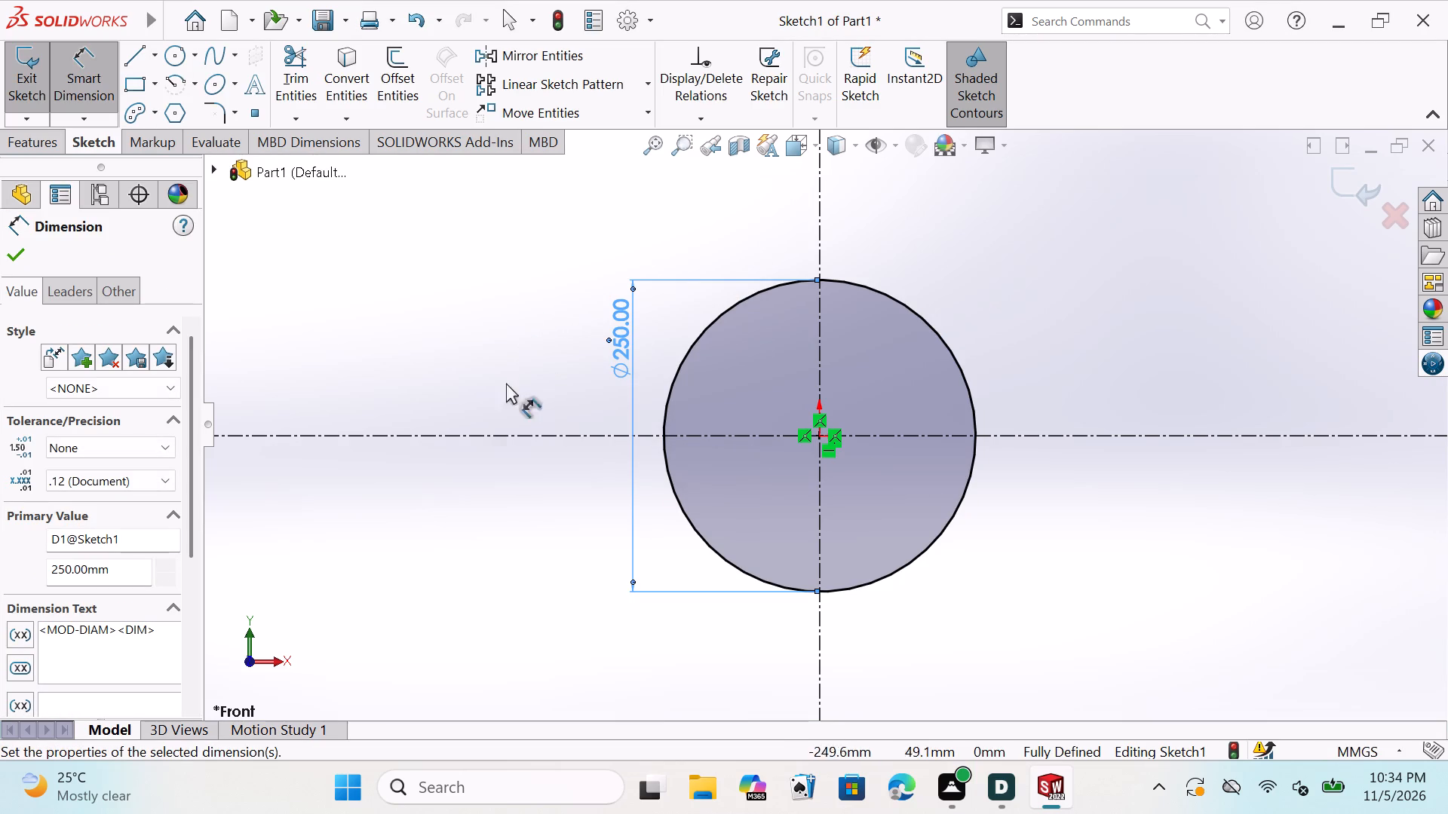
left_click(17, 257)
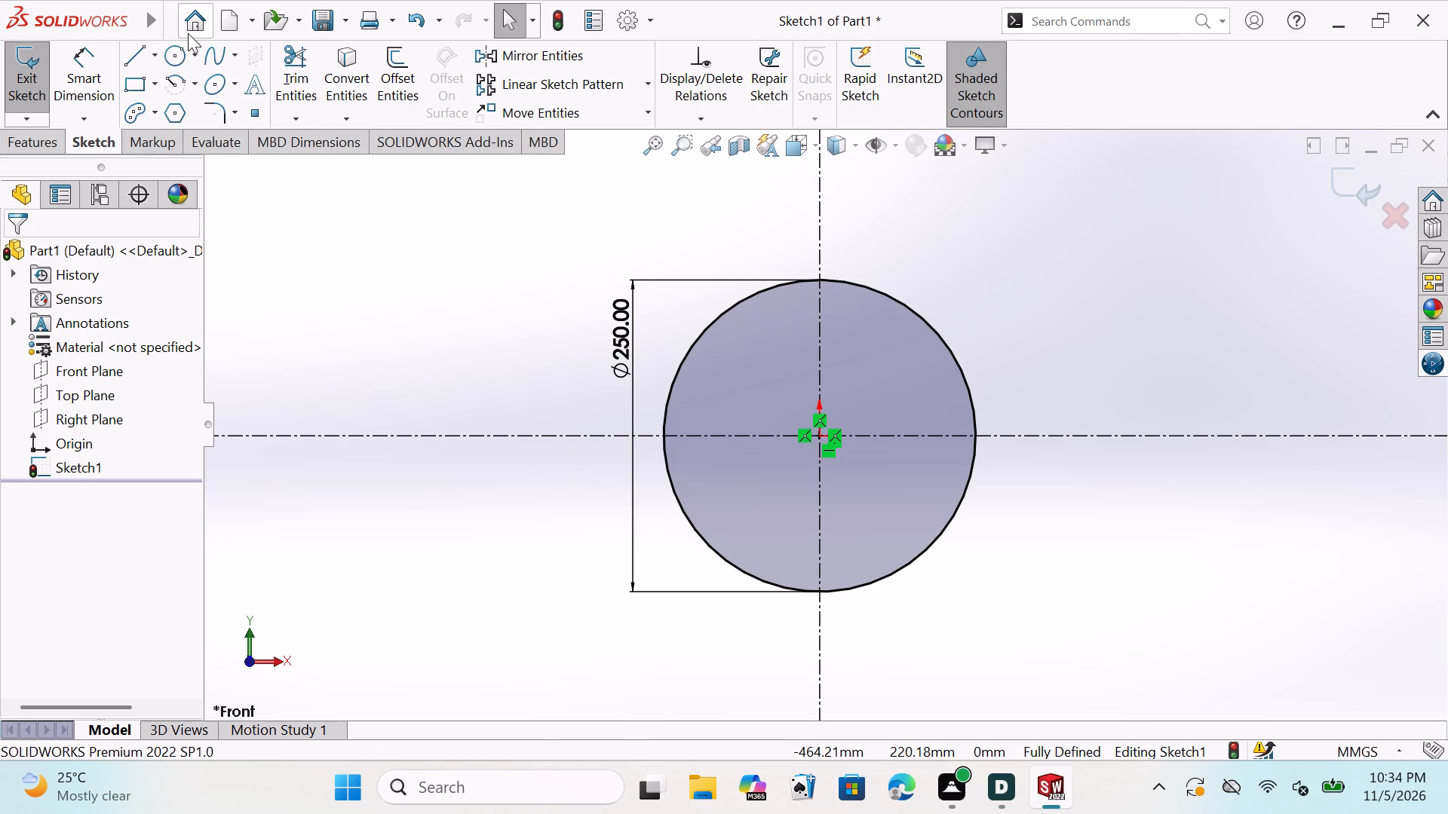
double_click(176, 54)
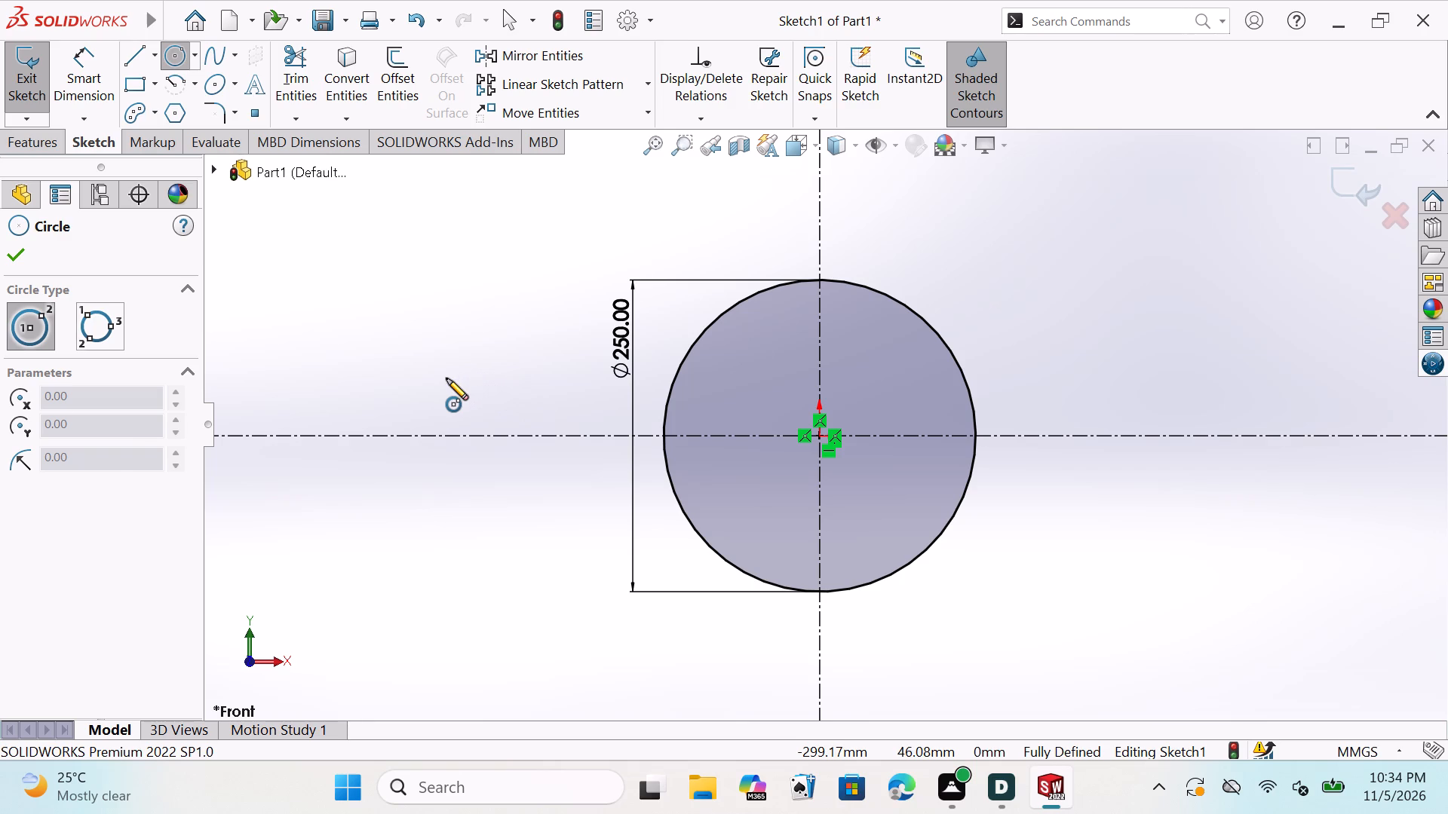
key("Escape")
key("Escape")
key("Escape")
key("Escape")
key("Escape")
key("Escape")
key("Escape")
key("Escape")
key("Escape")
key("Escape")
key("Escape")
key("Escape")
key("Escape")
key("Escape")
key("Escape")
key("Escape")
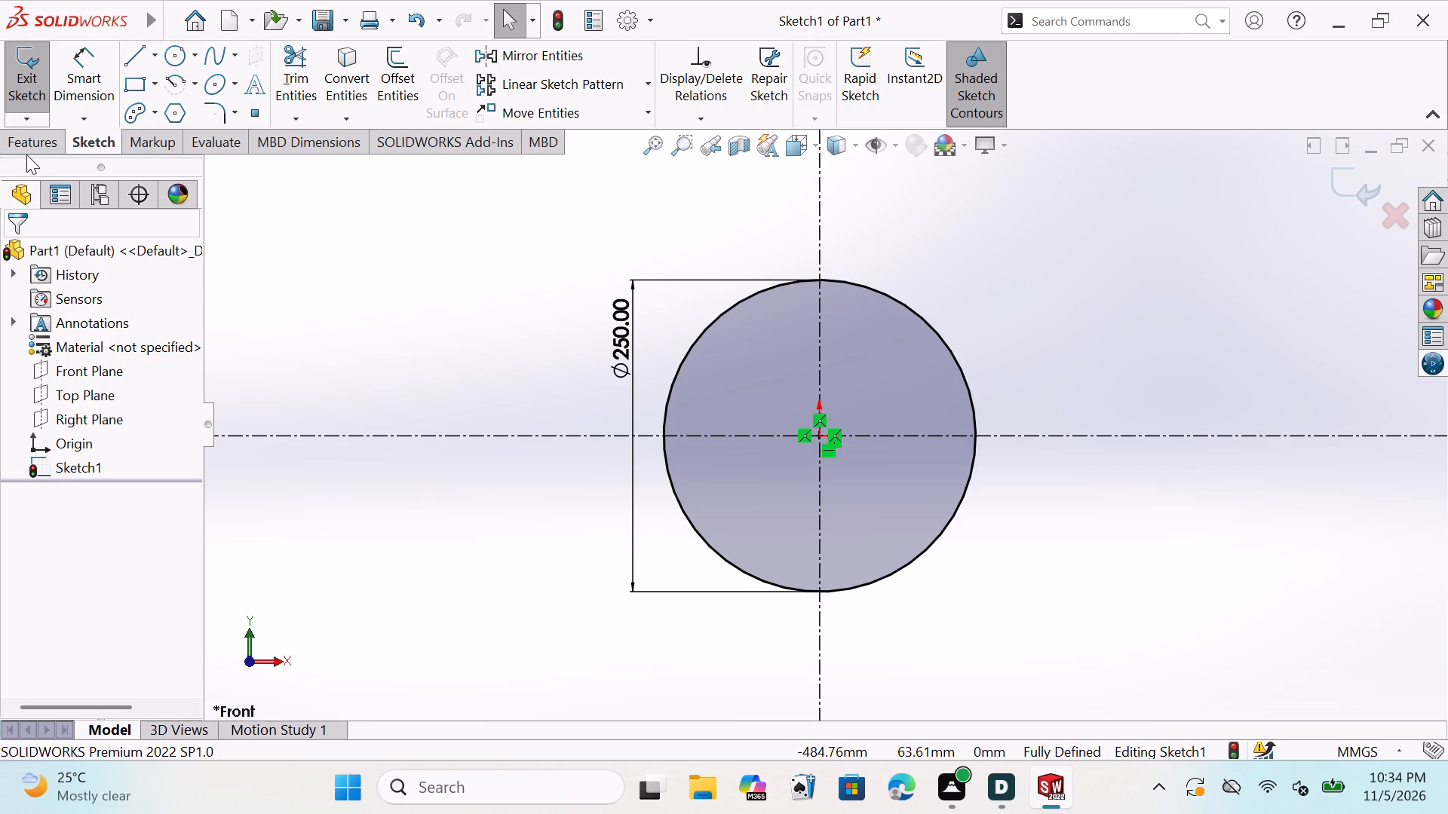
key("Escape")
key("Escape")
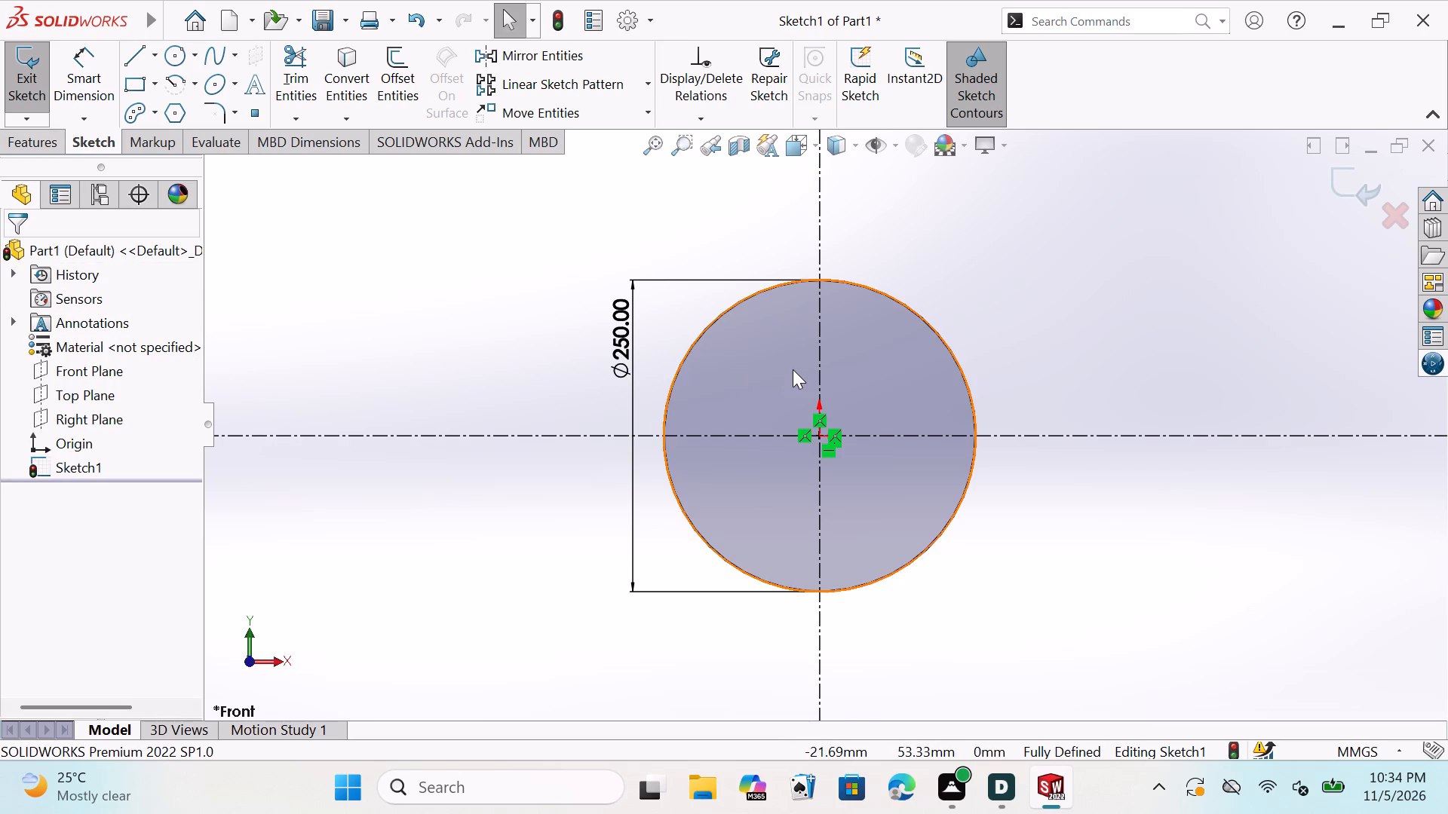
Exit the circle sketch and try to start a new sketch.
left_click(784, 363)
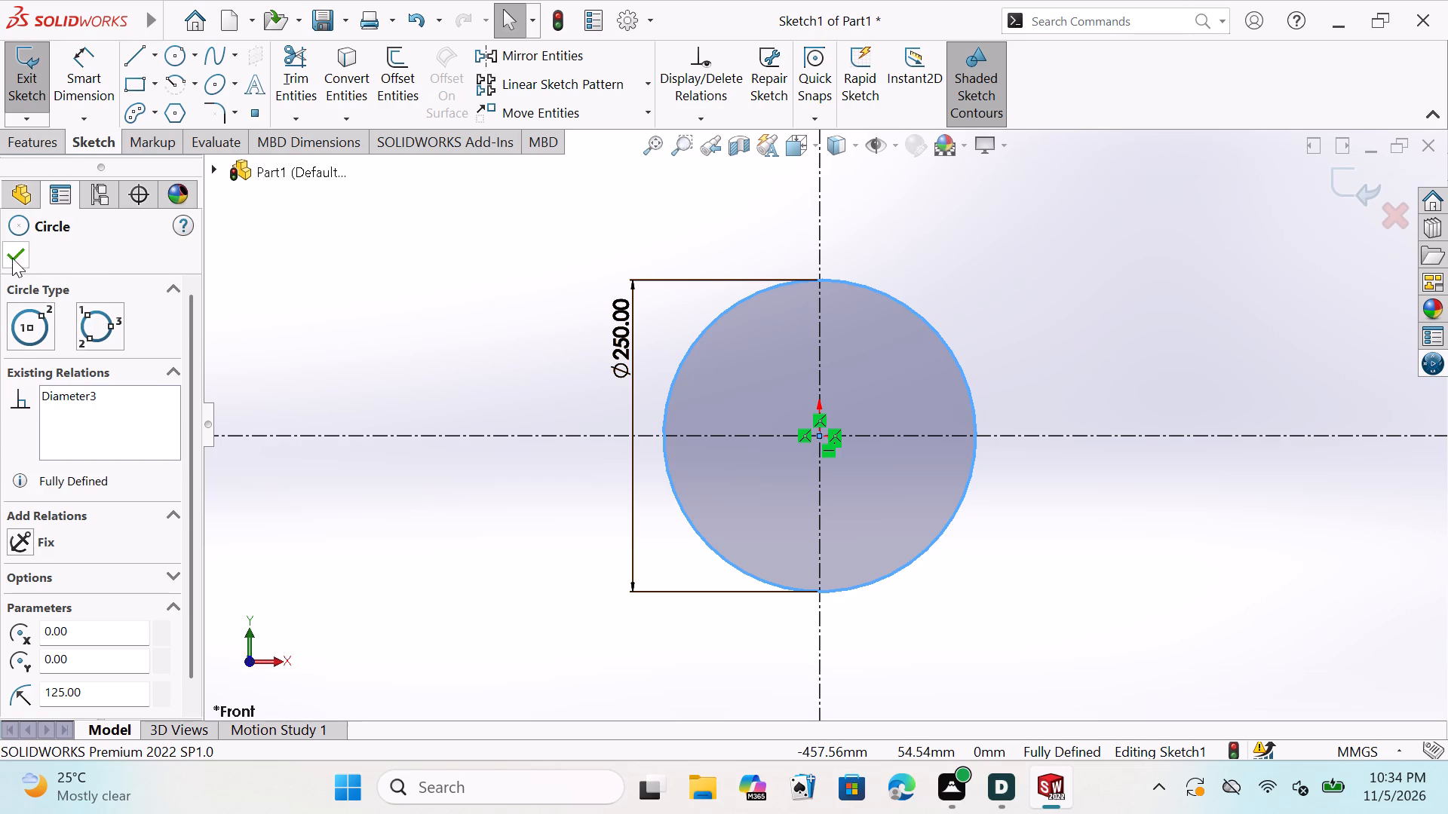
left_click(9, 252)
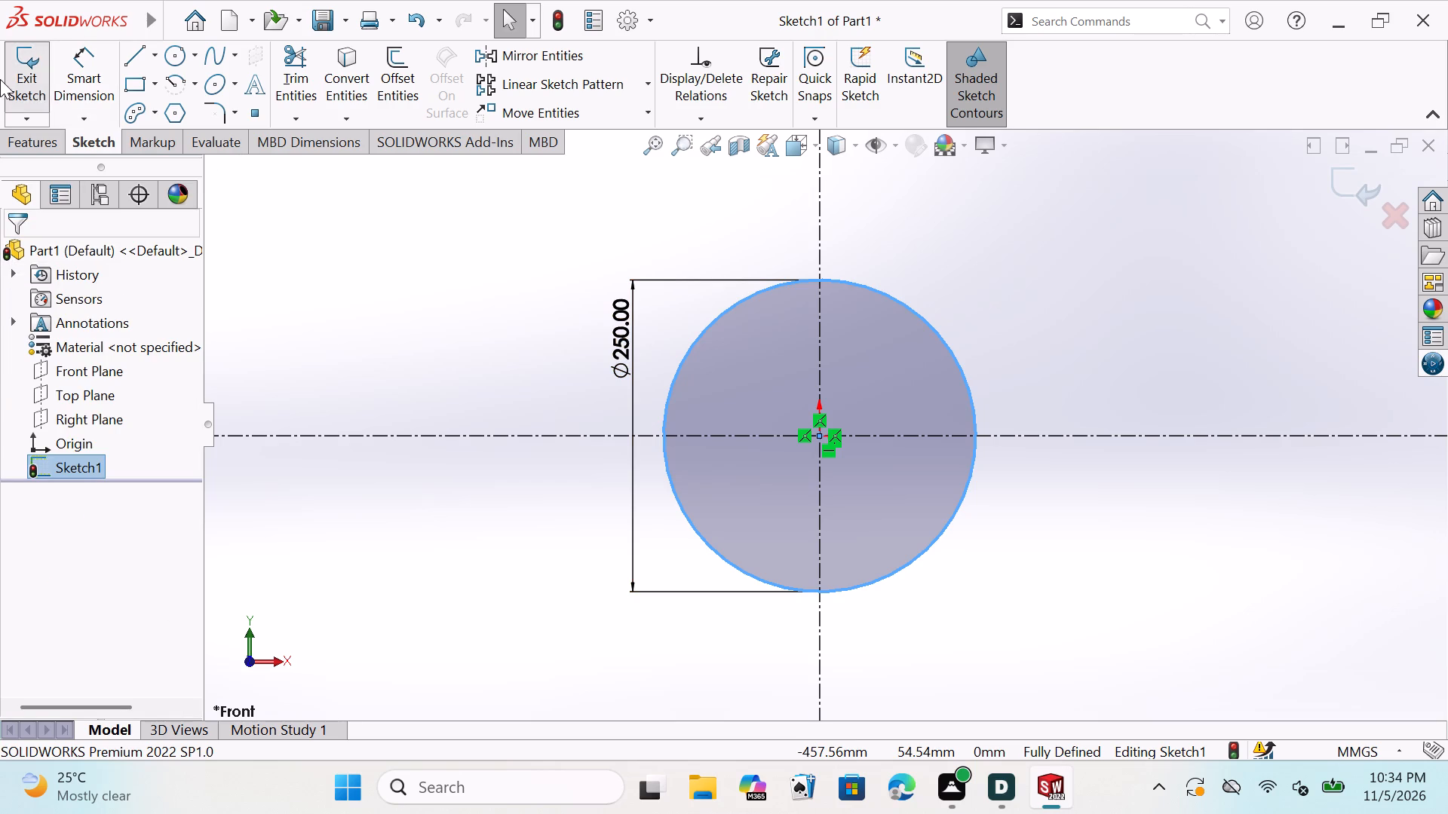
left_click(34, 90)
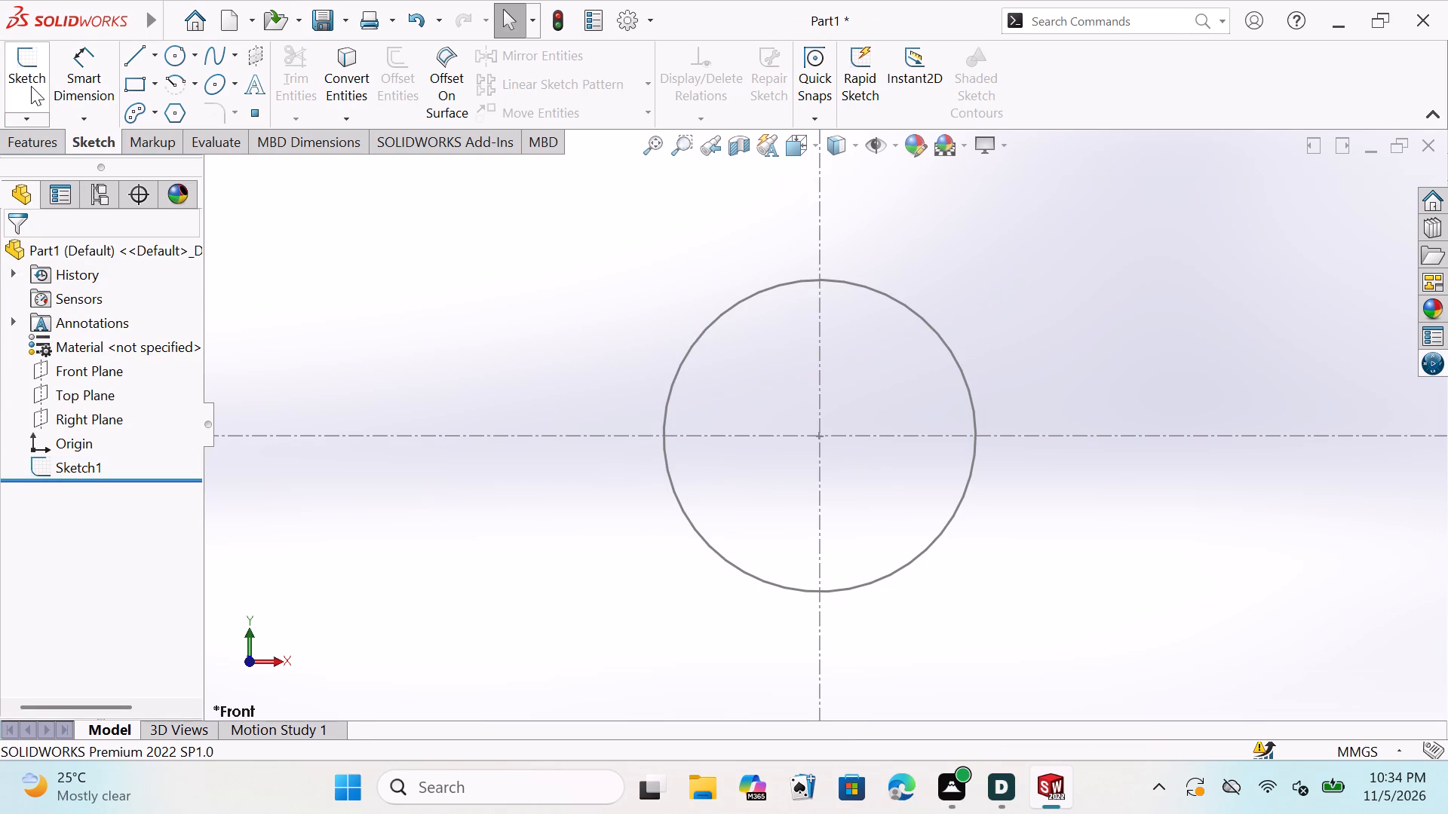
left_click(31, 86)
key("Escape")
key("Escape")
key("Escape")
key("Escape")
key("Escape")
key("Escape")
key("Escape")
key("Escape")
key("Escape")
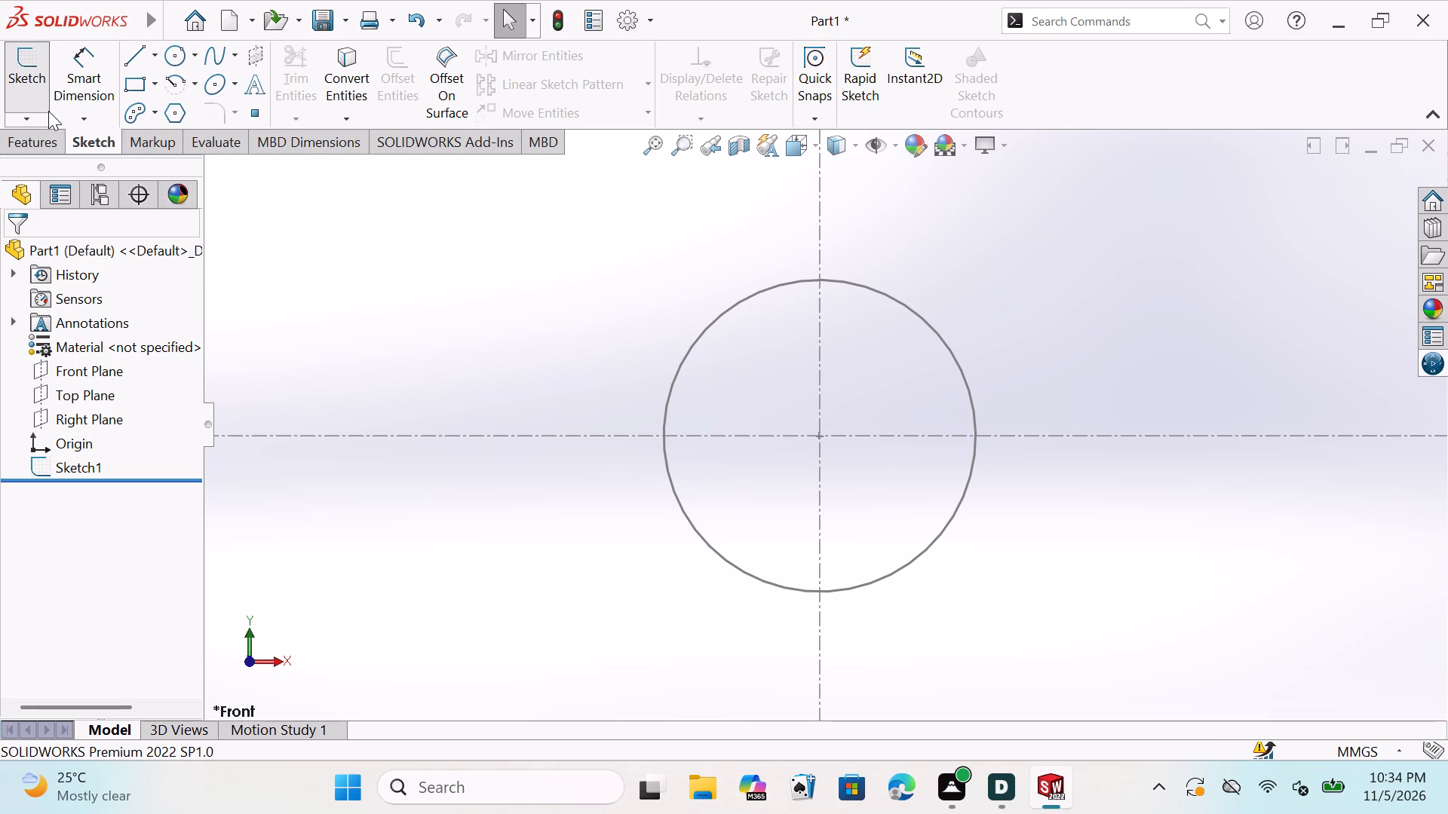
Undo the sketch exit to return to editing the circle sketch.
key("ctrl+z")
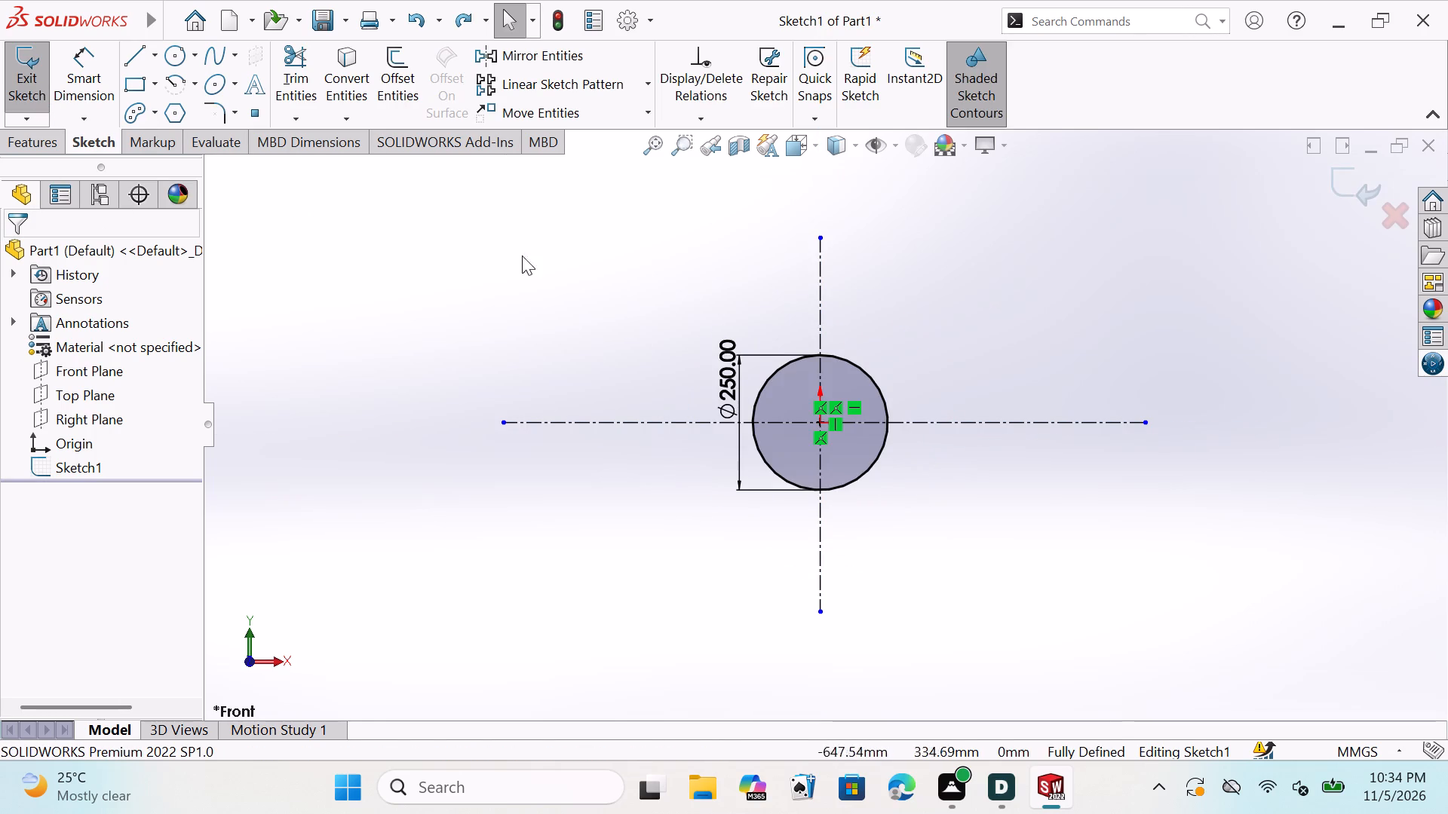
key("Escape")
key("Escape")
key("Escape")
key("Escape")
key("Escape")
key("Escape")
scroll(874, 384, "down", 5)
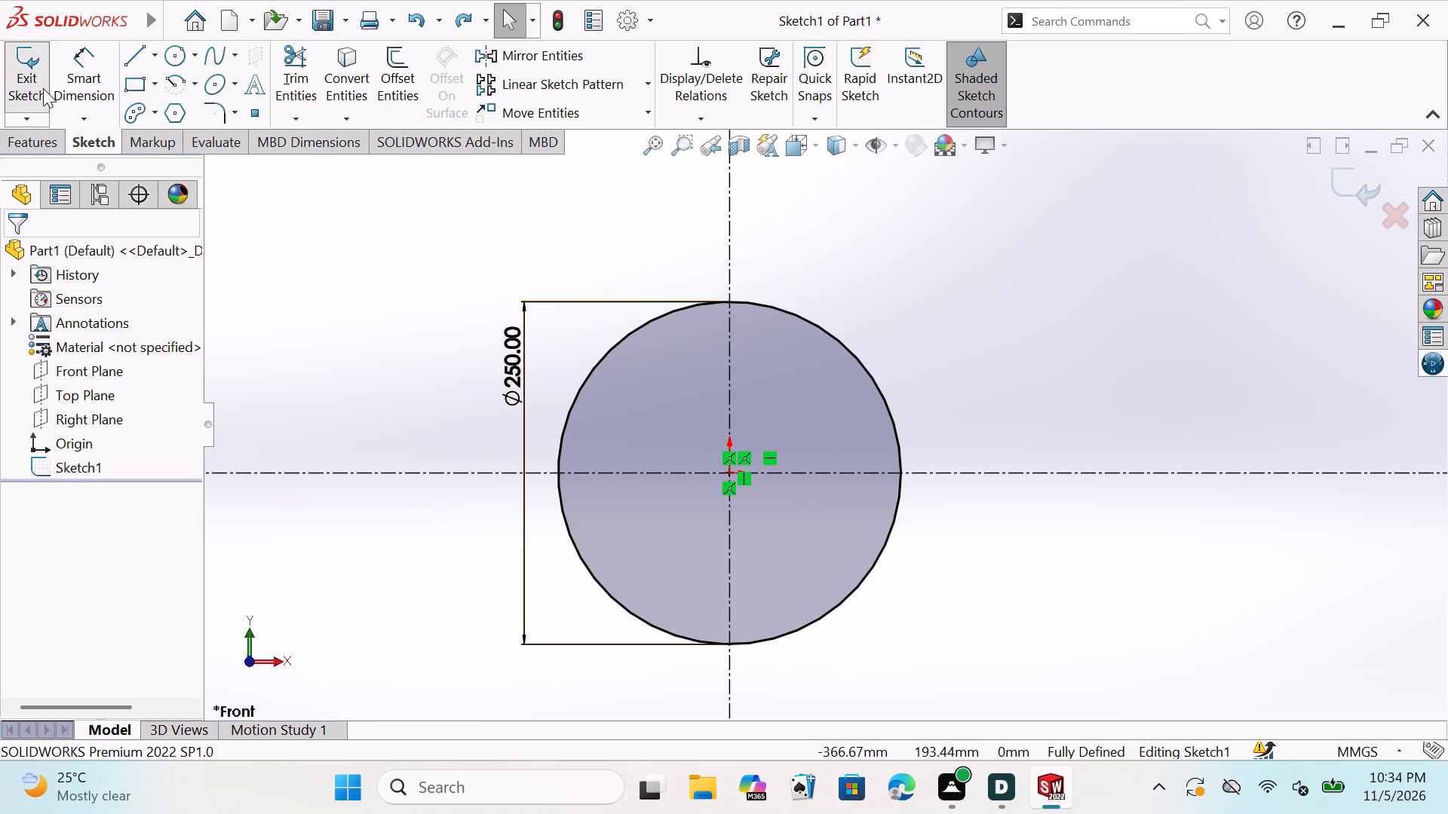
Extrude the 250 mm circle as a boss with a blind depth of 78 mm in the reversed direction.
left_click(34, 139)
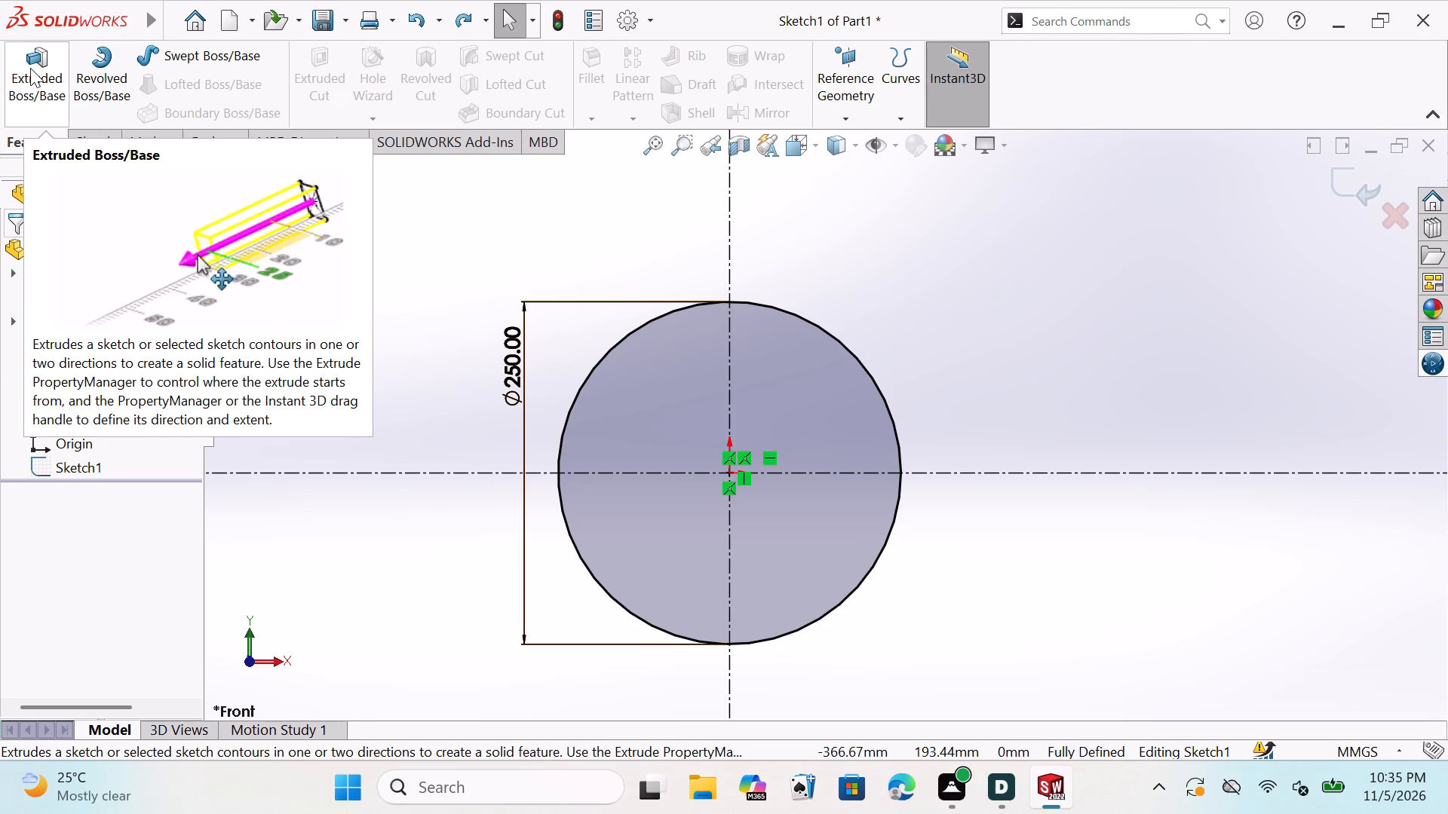
left_click(34, 59)
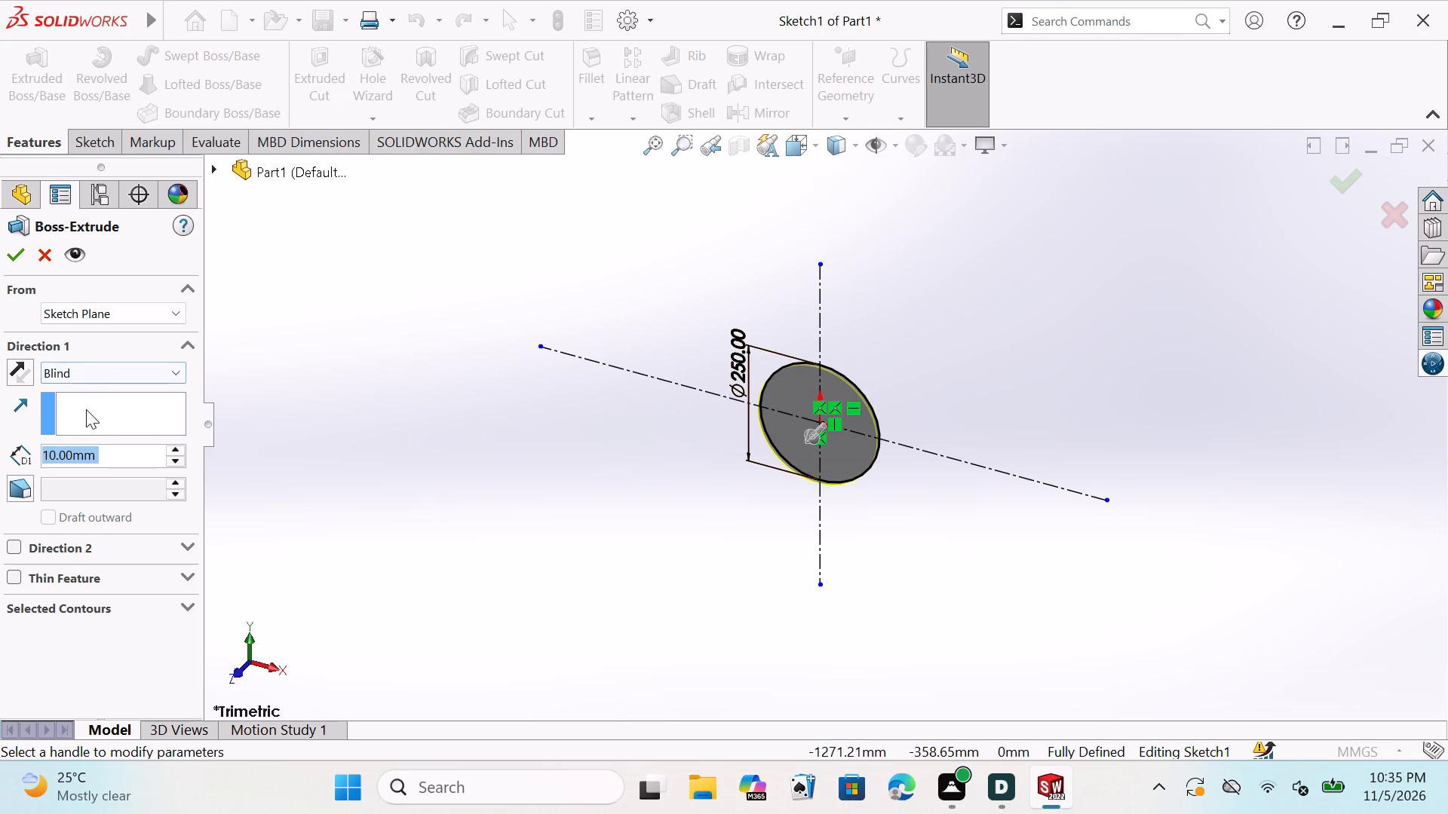
left_click(129, 454)
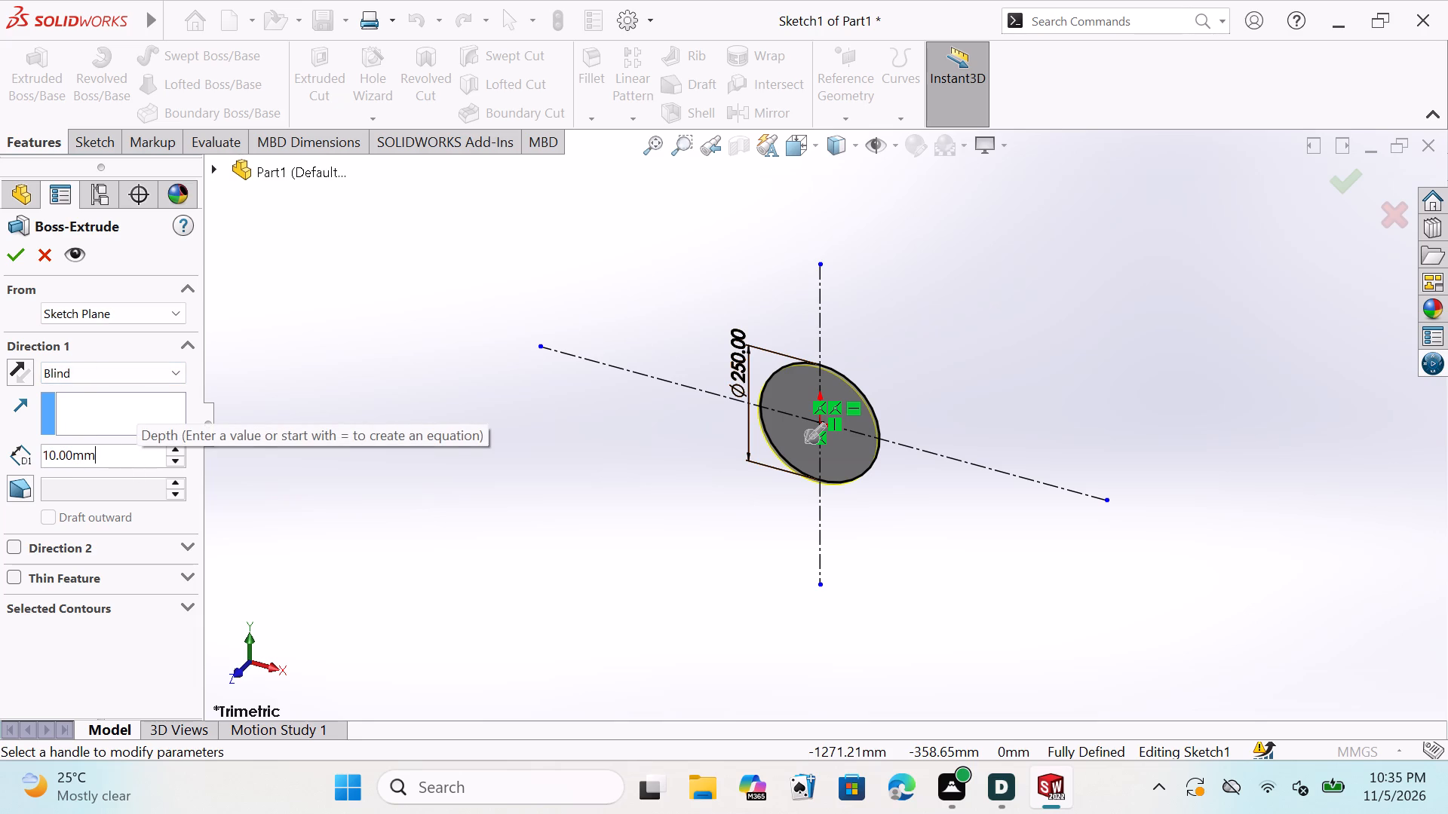
key("BackSpace")
key("BackSpace")
key("BackSpace")
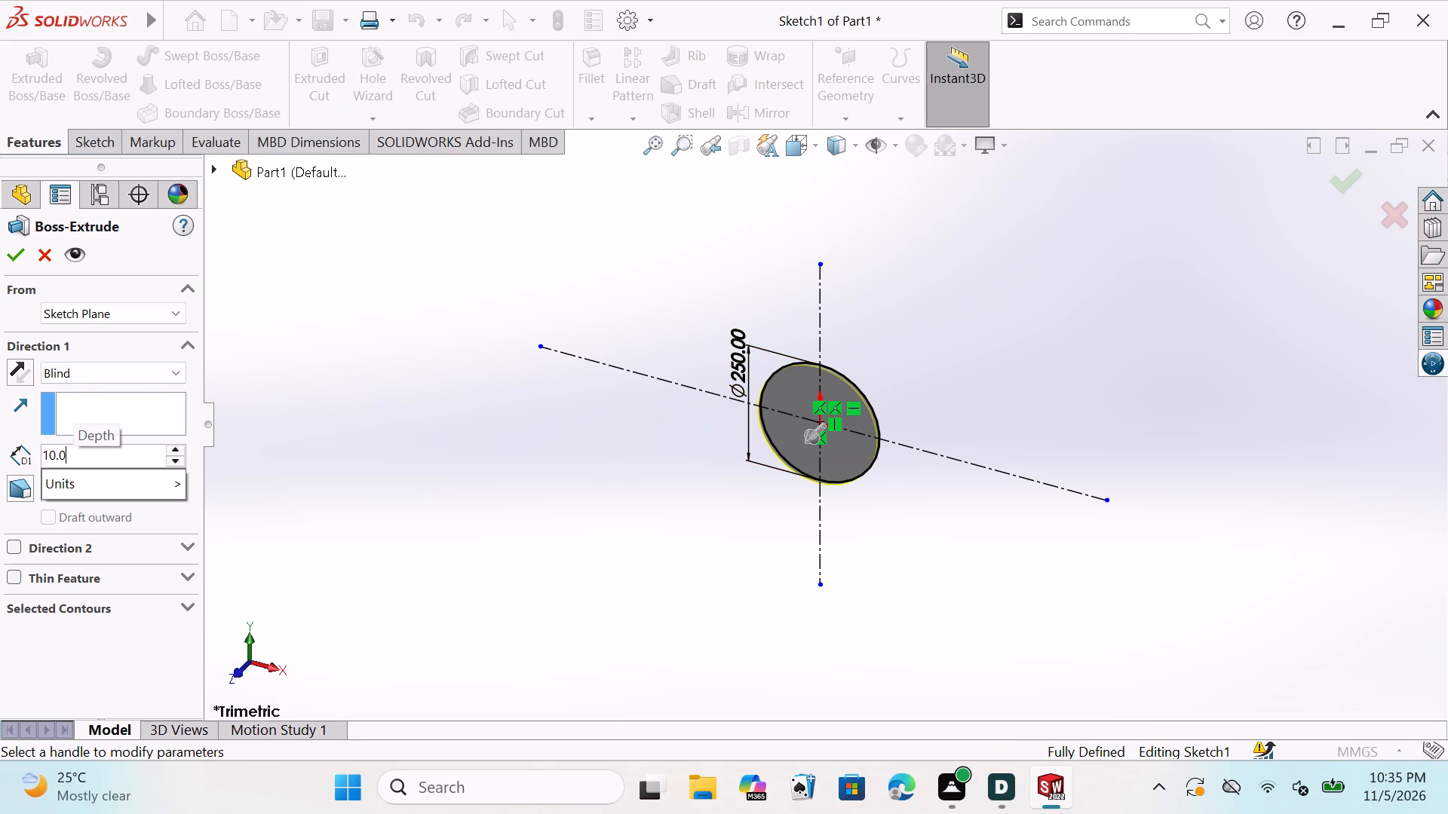
key("BackSpace")
key("BackSpace")
key("BackSpace")
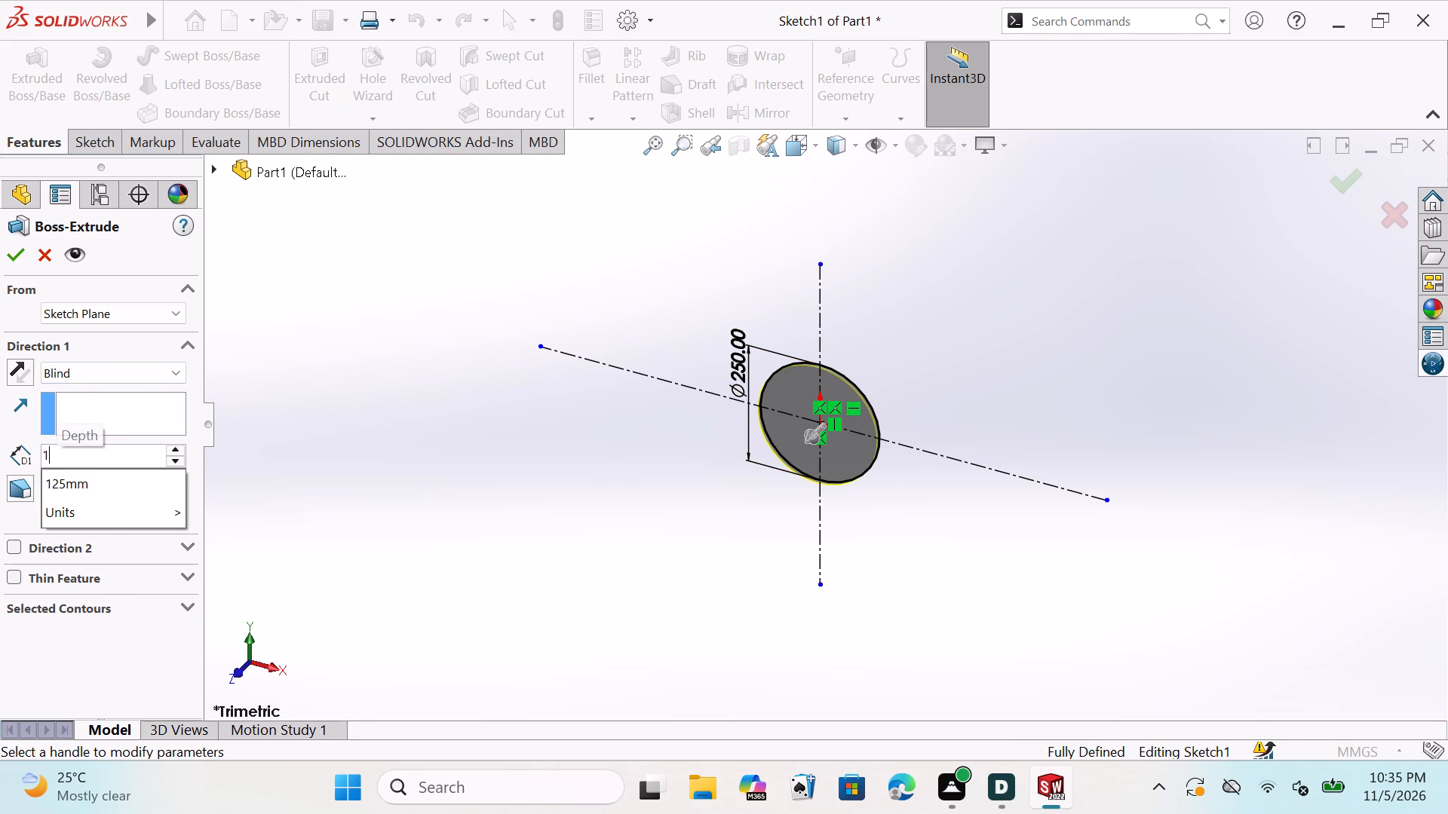
key("BackSpace")
type("78")
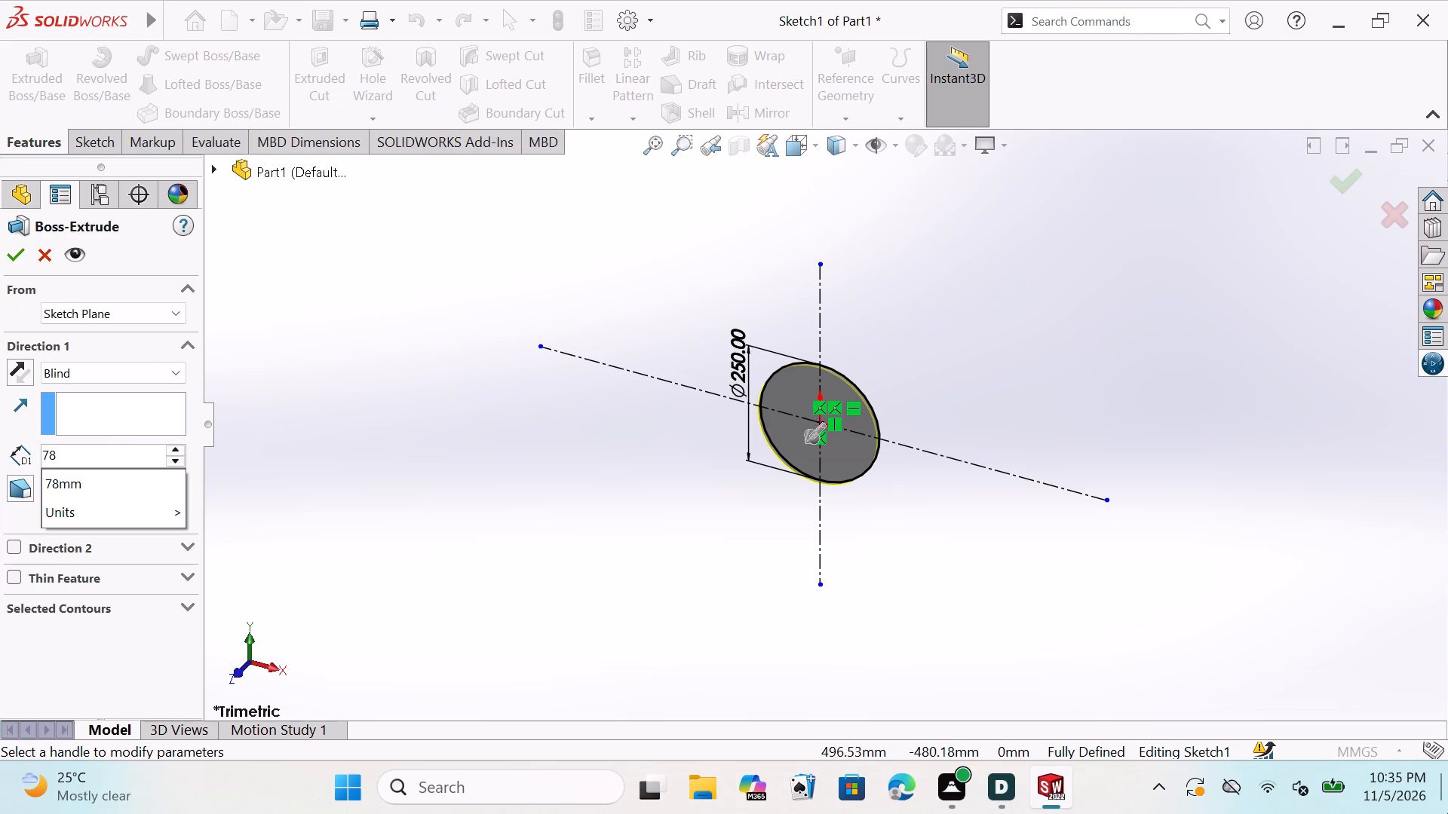
left_click(15, 252)
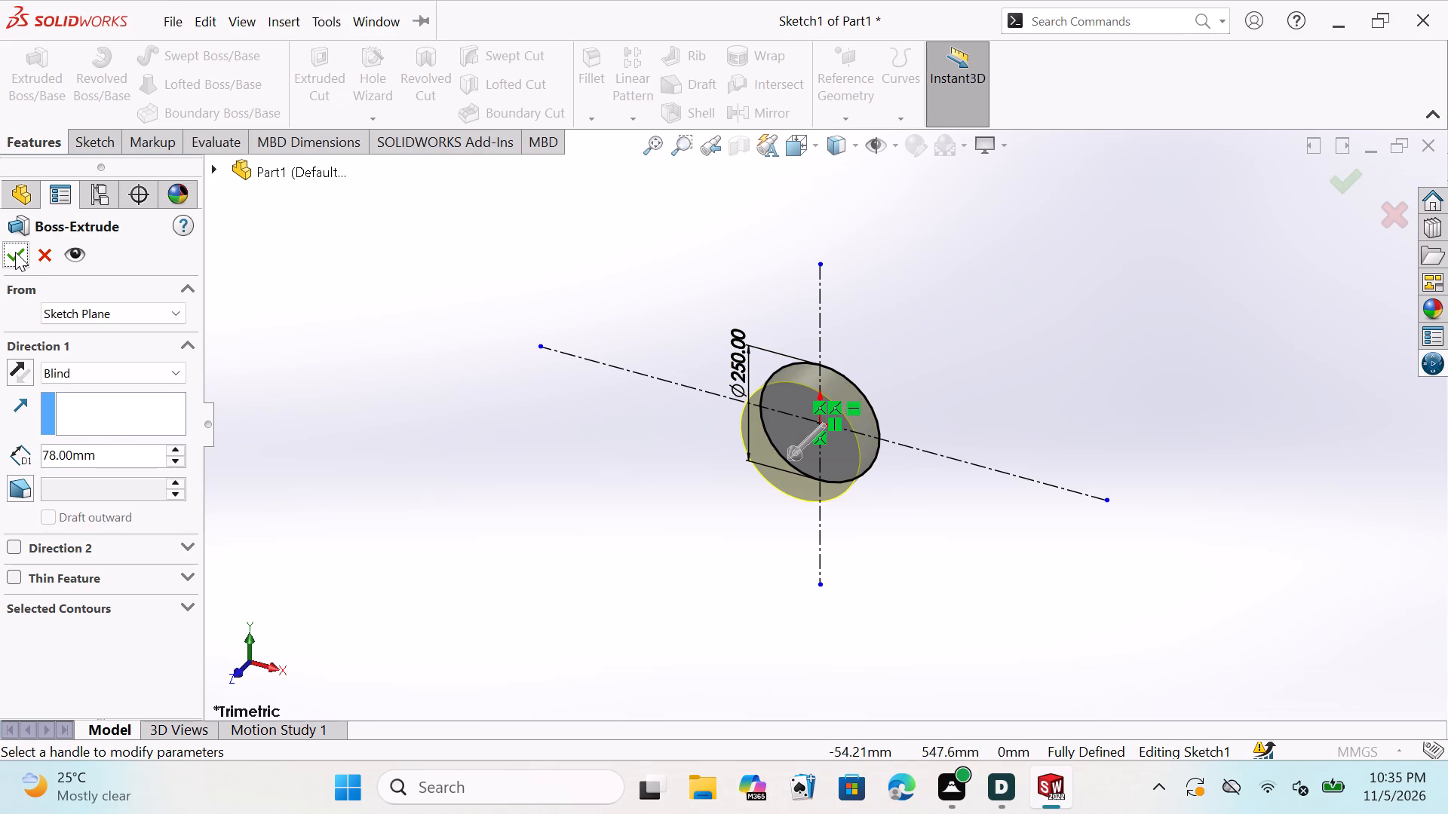
double_click(26, 368)
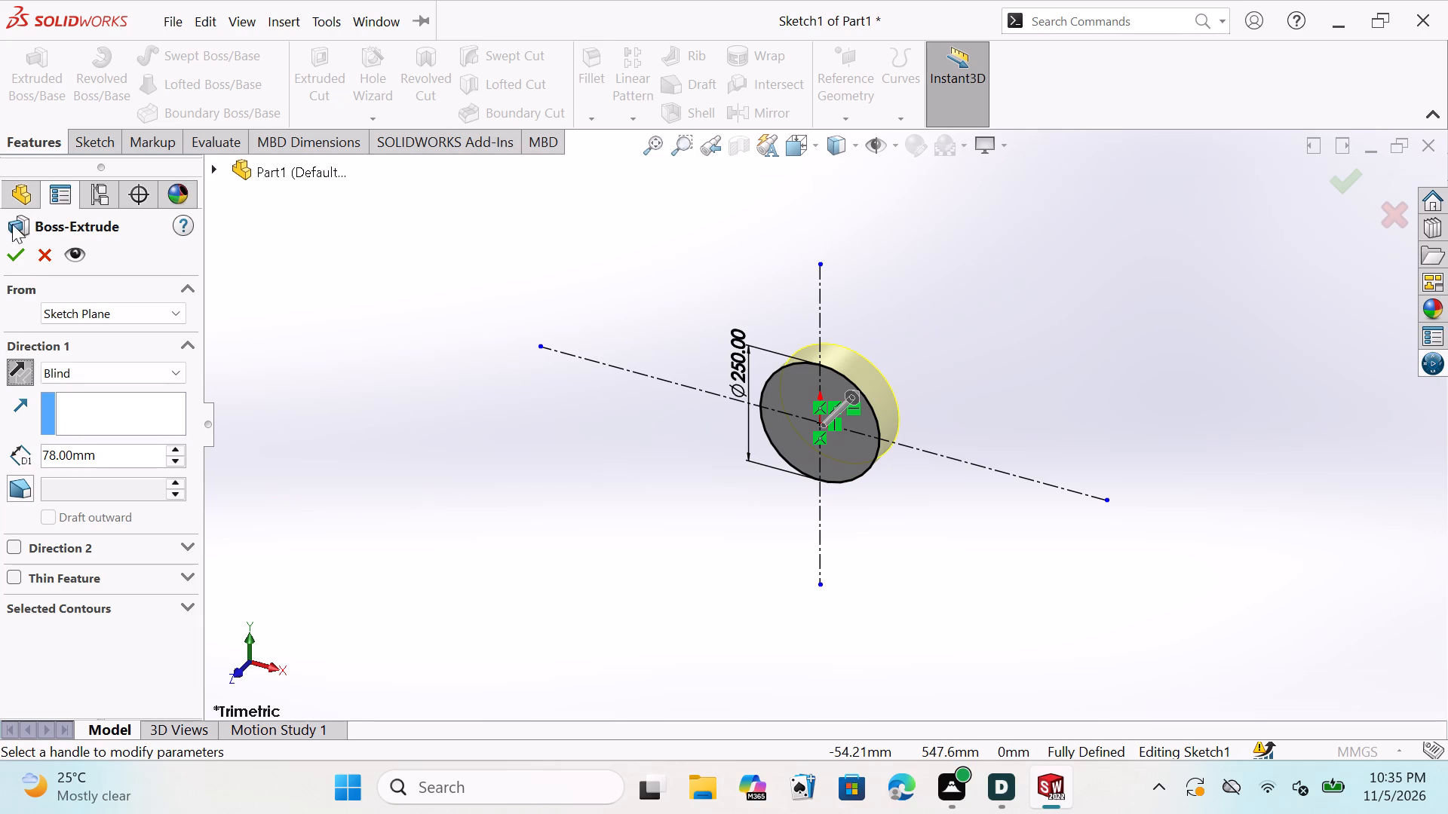
left_click(14, 250)
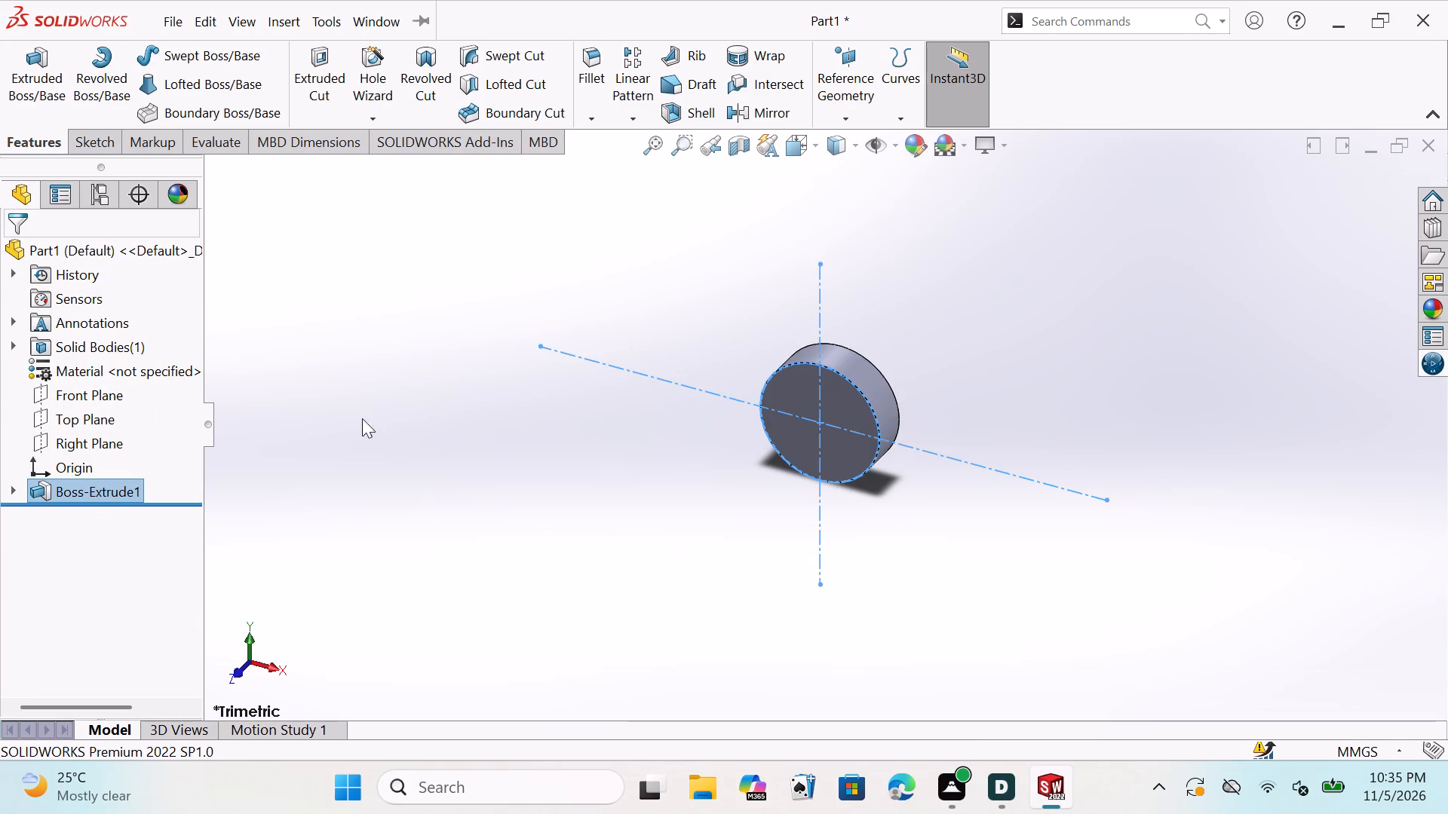
Examine the extruded disc's front face and side from different angles.
scroll(1053, 510, "up", 1)
scroll(1053, 510, "down", 1)
scroll(937, 482, "down", 1)
scroll(870, 468, "down", 1)
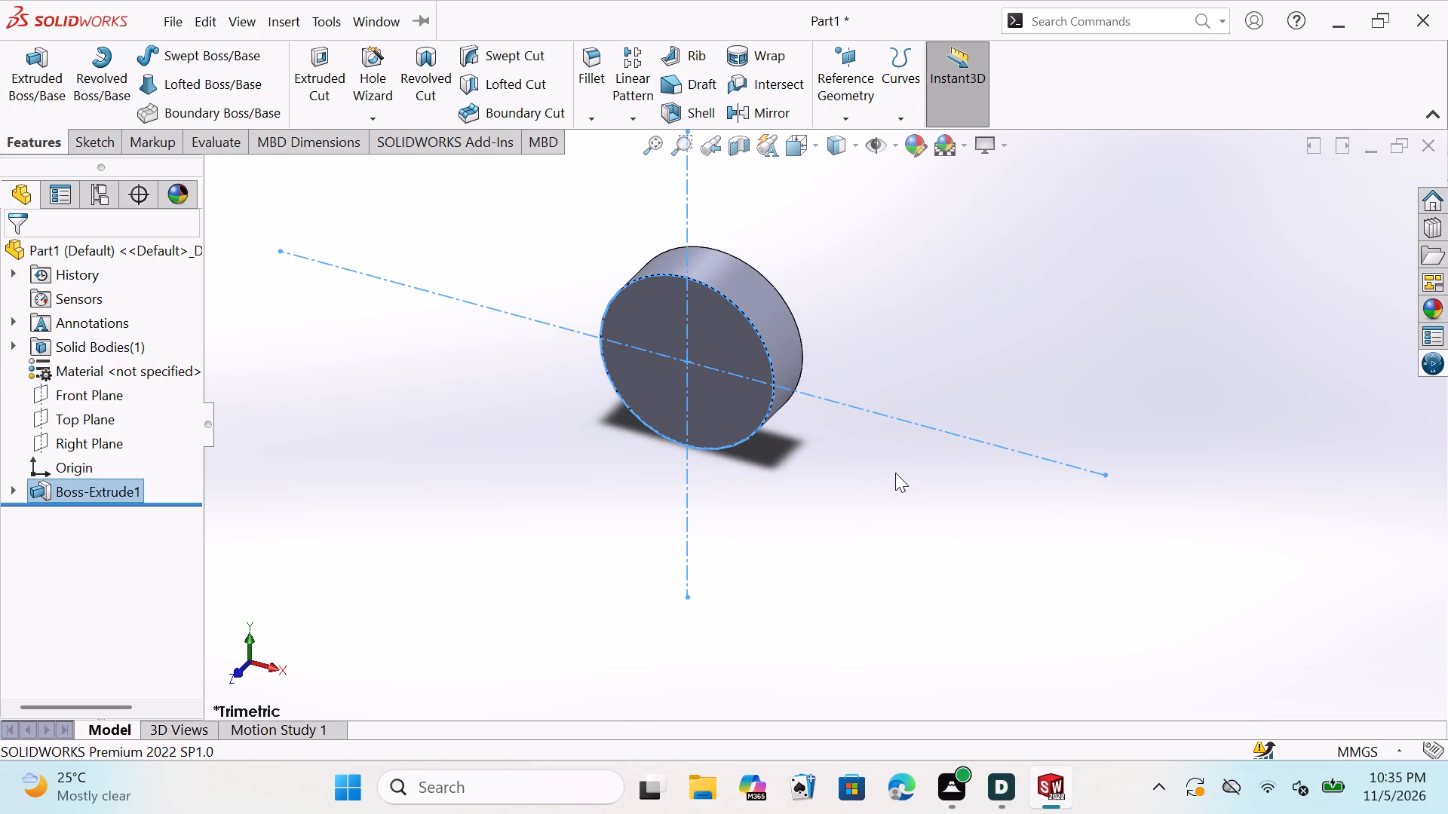
middle_click_drag(895, 473, 953, 437)
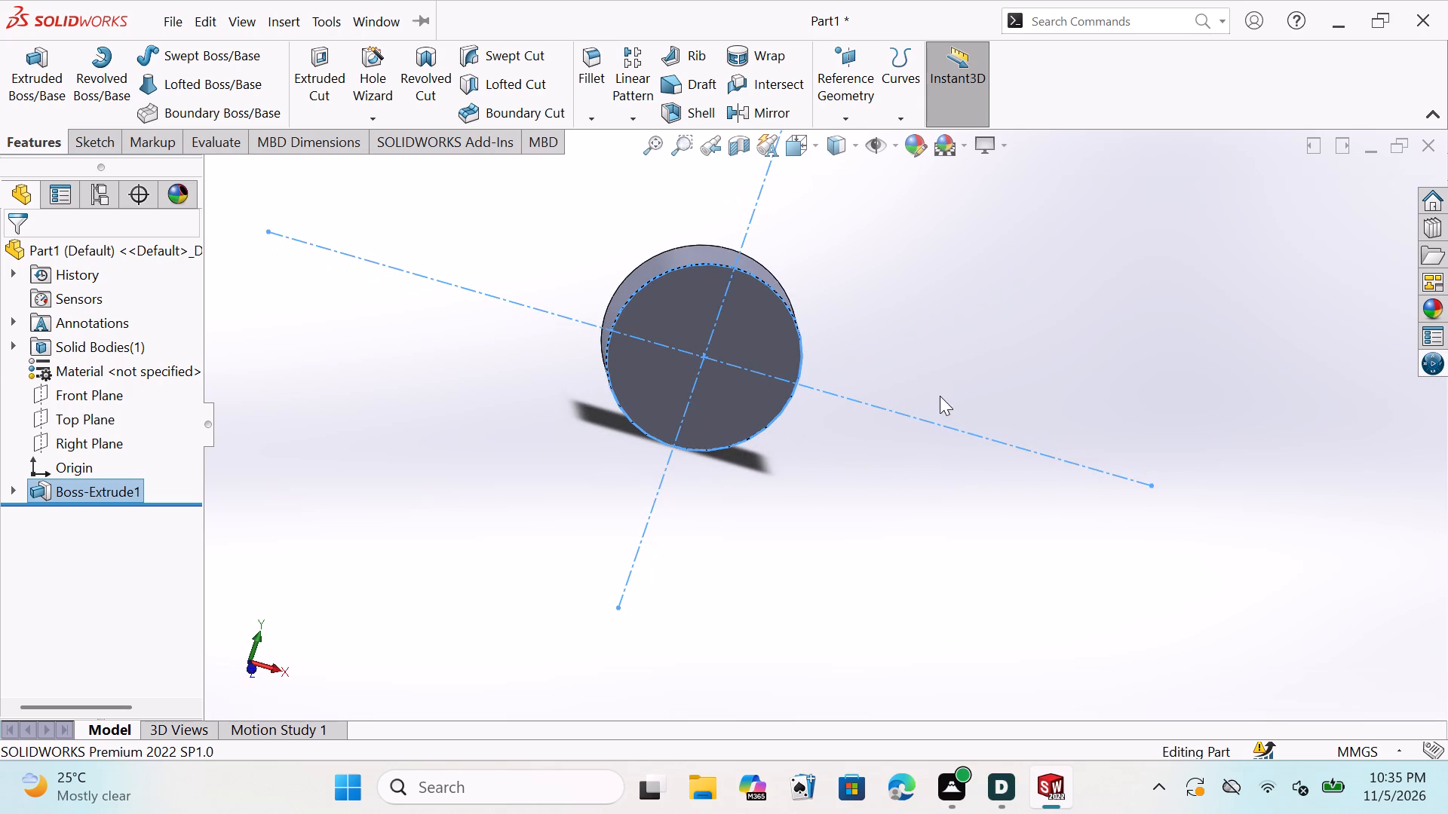
middle_click_drag(891, 415, 829, 357)
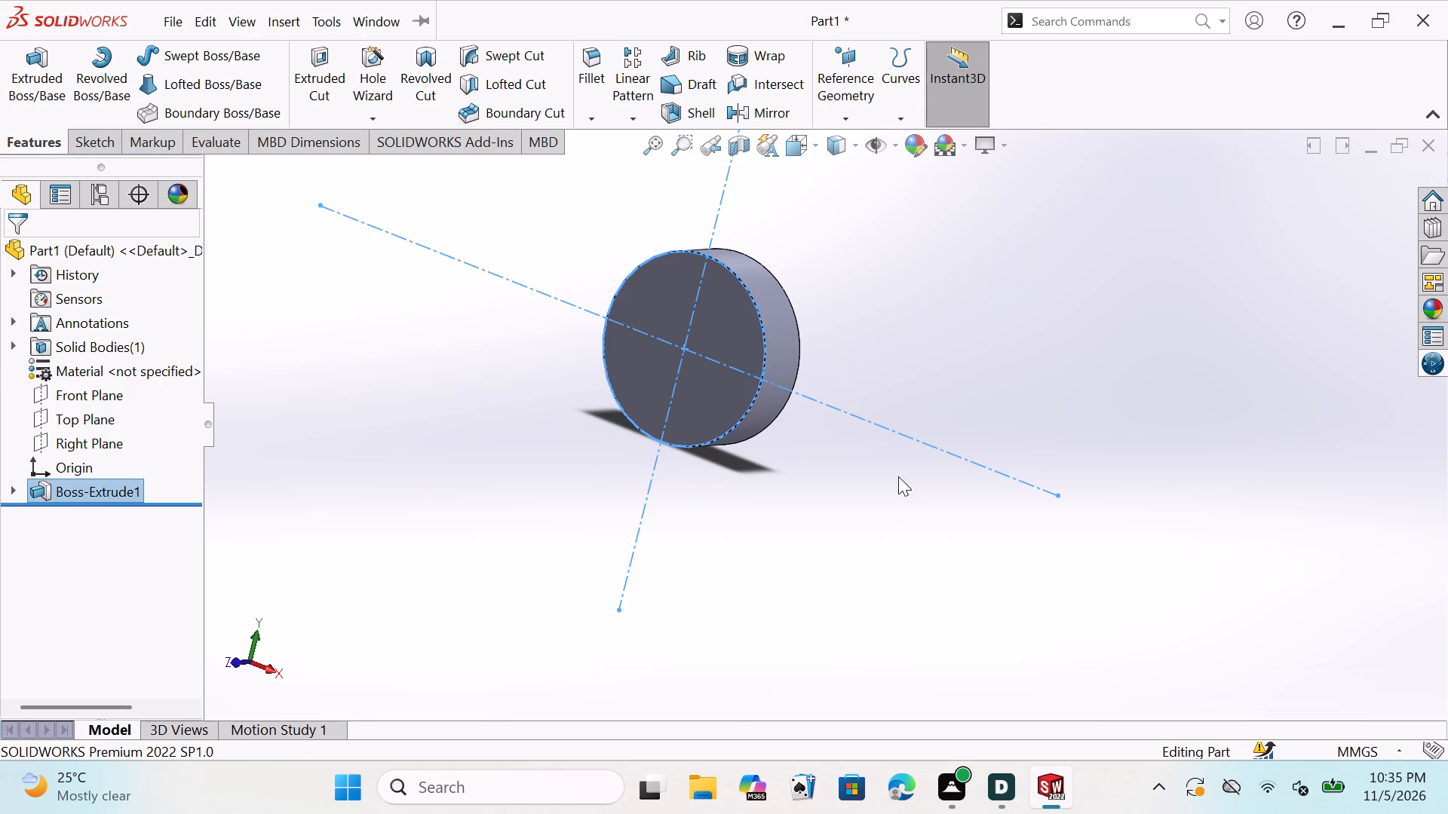
middle_click_drag(897, 476, 898, 485, "shift")
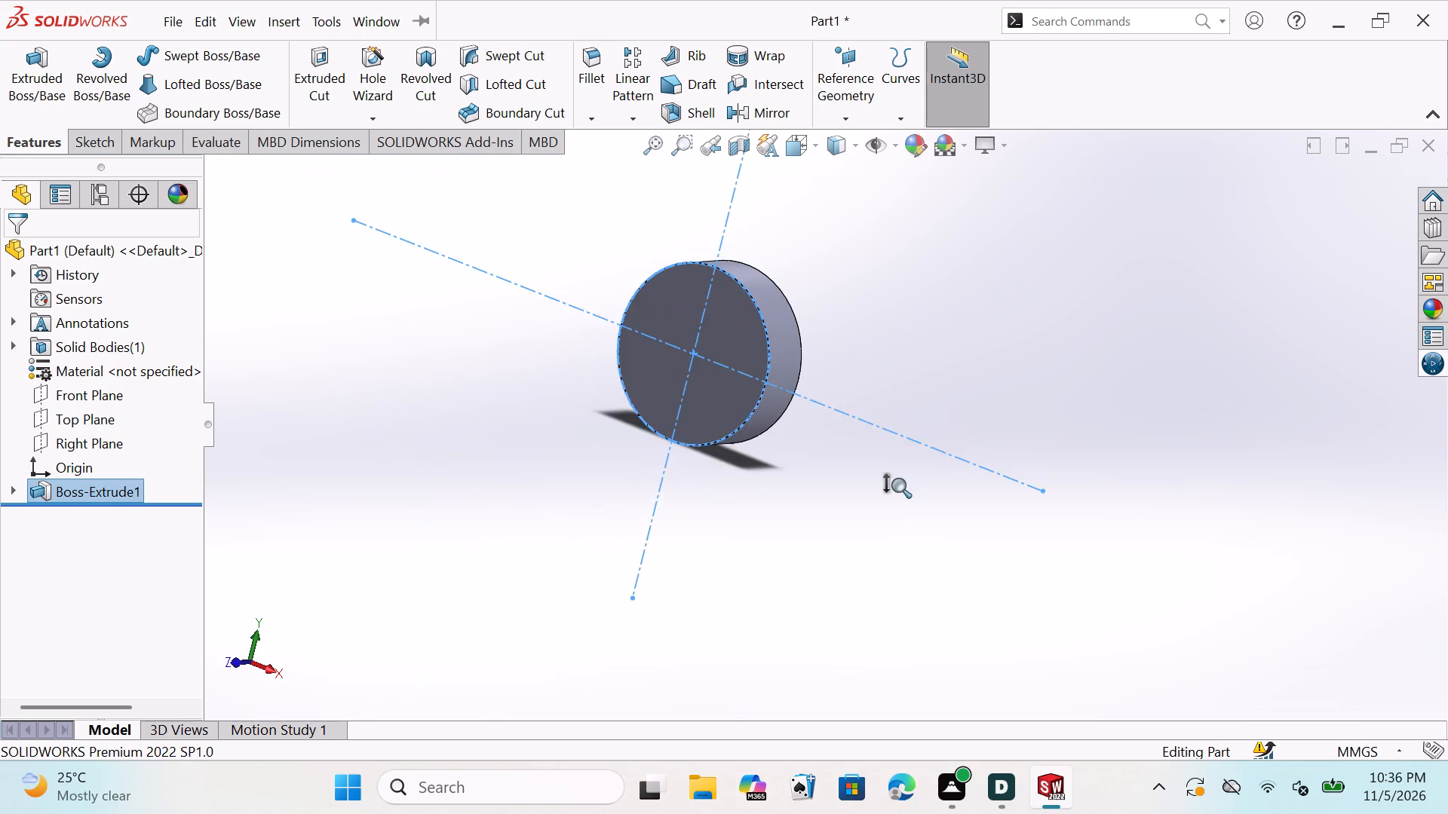
middle_click_drag(898, 485, 1022, 506, "shift")
middle_click(1022, 506, "shift")
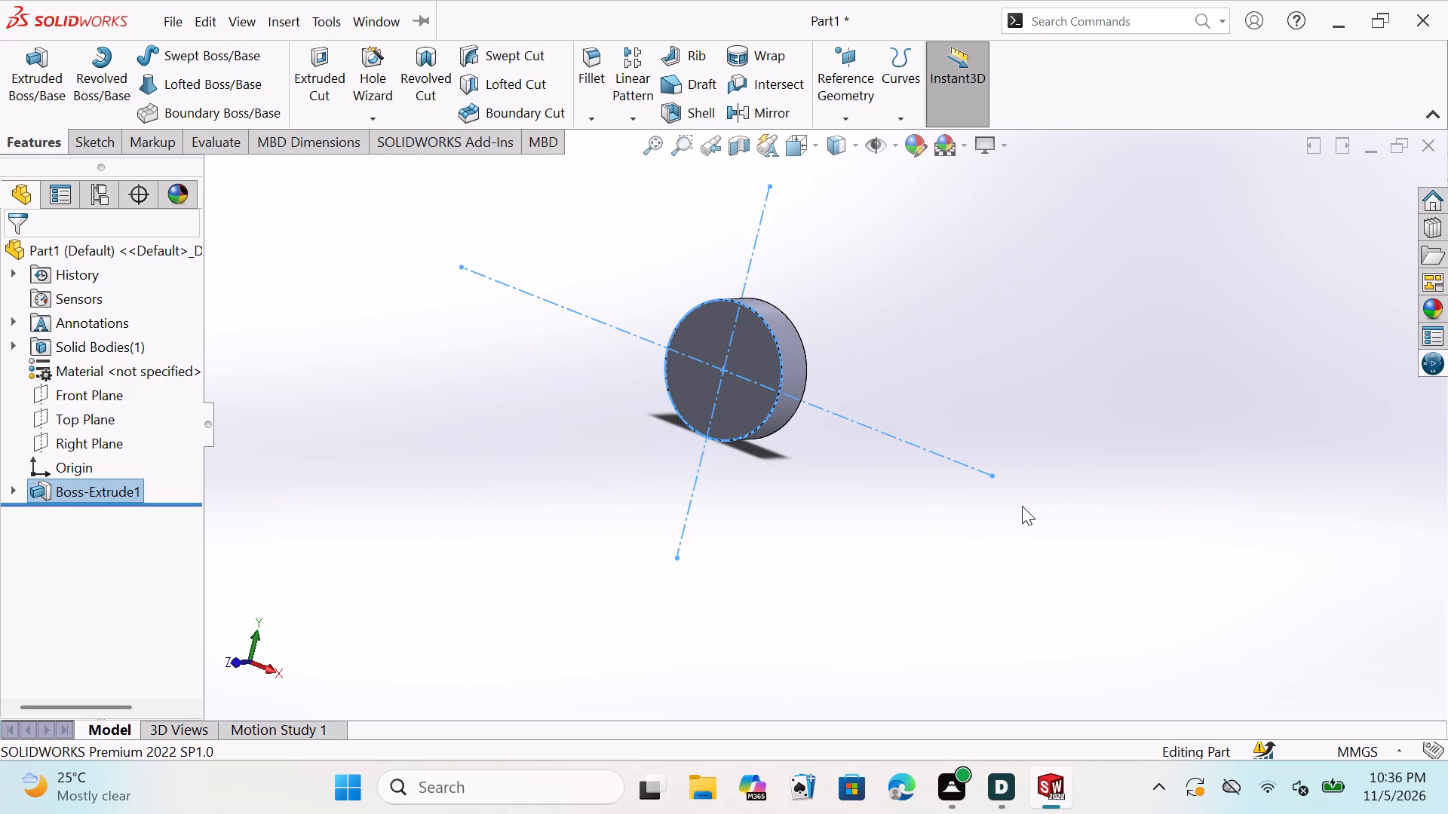
middle_click_drag(1023, 506, 1020, 478, "ctrl")
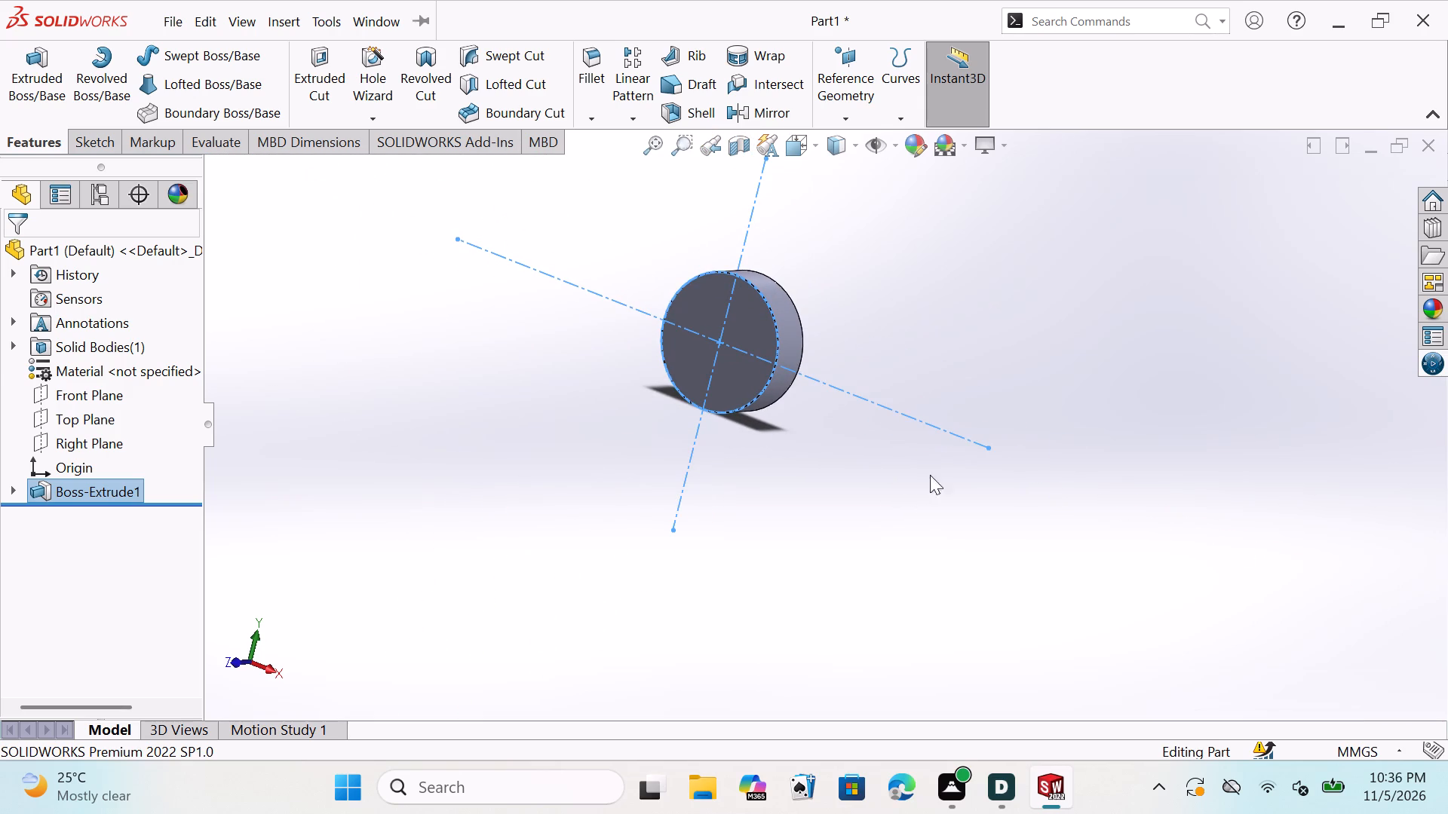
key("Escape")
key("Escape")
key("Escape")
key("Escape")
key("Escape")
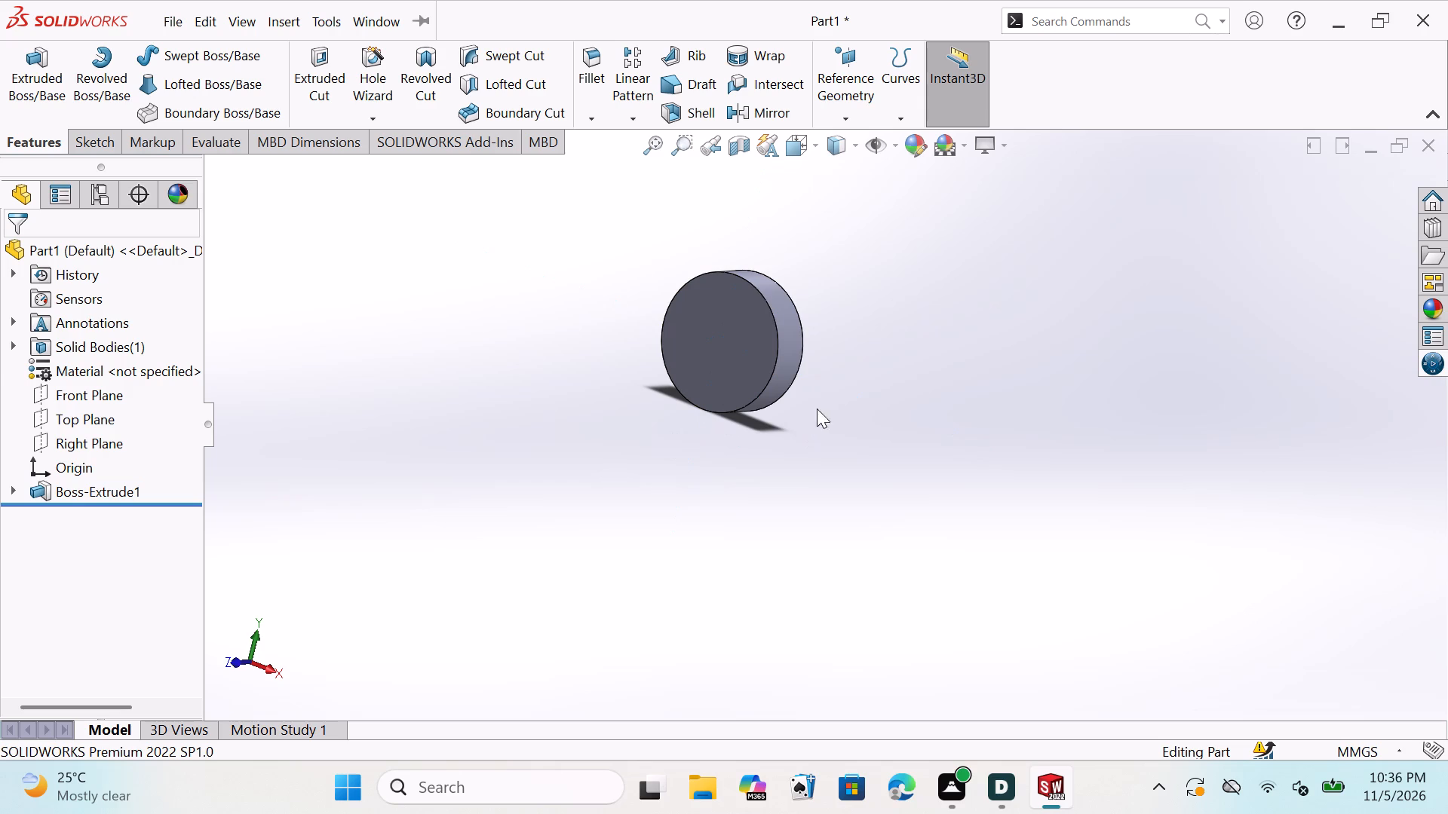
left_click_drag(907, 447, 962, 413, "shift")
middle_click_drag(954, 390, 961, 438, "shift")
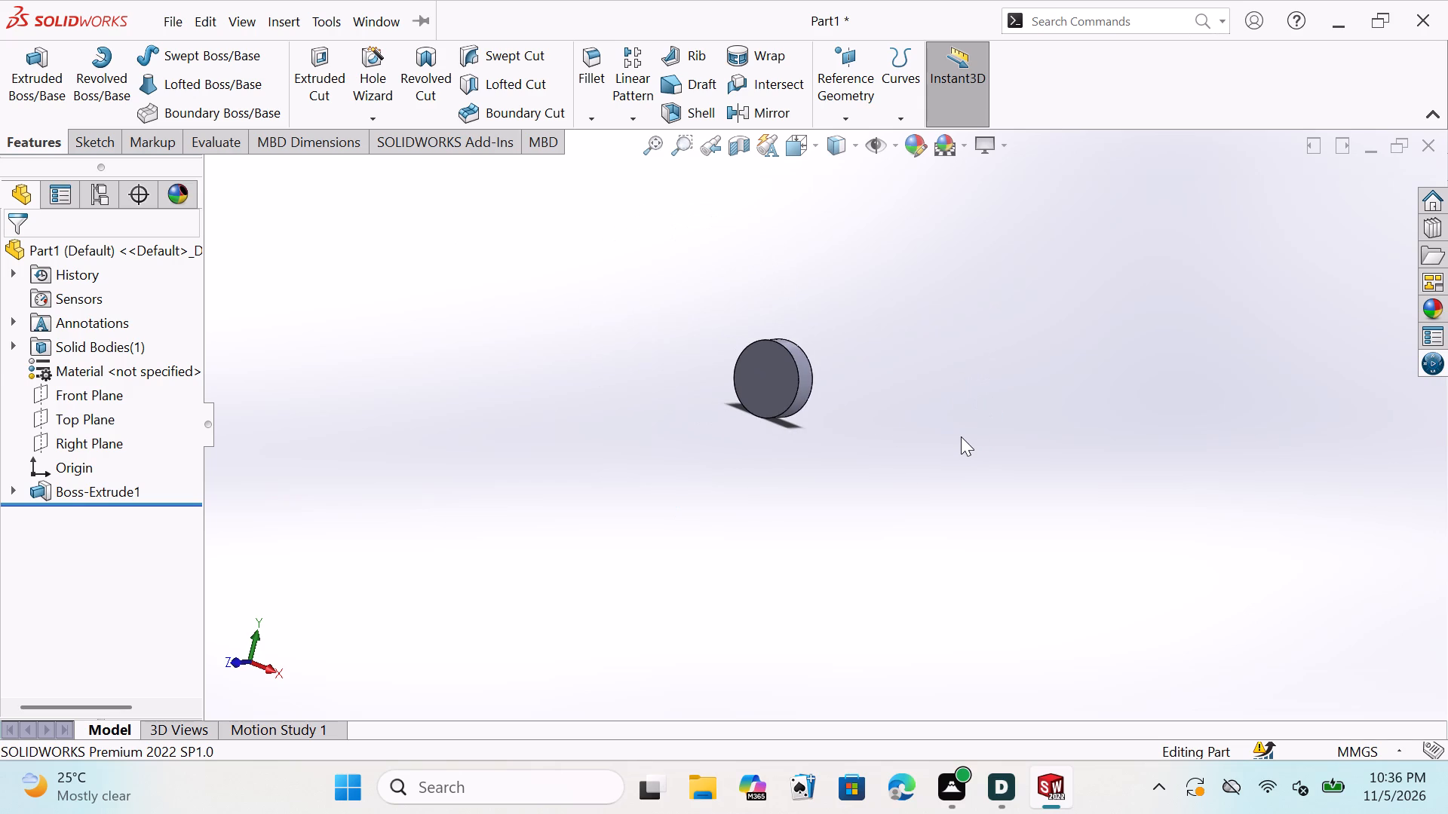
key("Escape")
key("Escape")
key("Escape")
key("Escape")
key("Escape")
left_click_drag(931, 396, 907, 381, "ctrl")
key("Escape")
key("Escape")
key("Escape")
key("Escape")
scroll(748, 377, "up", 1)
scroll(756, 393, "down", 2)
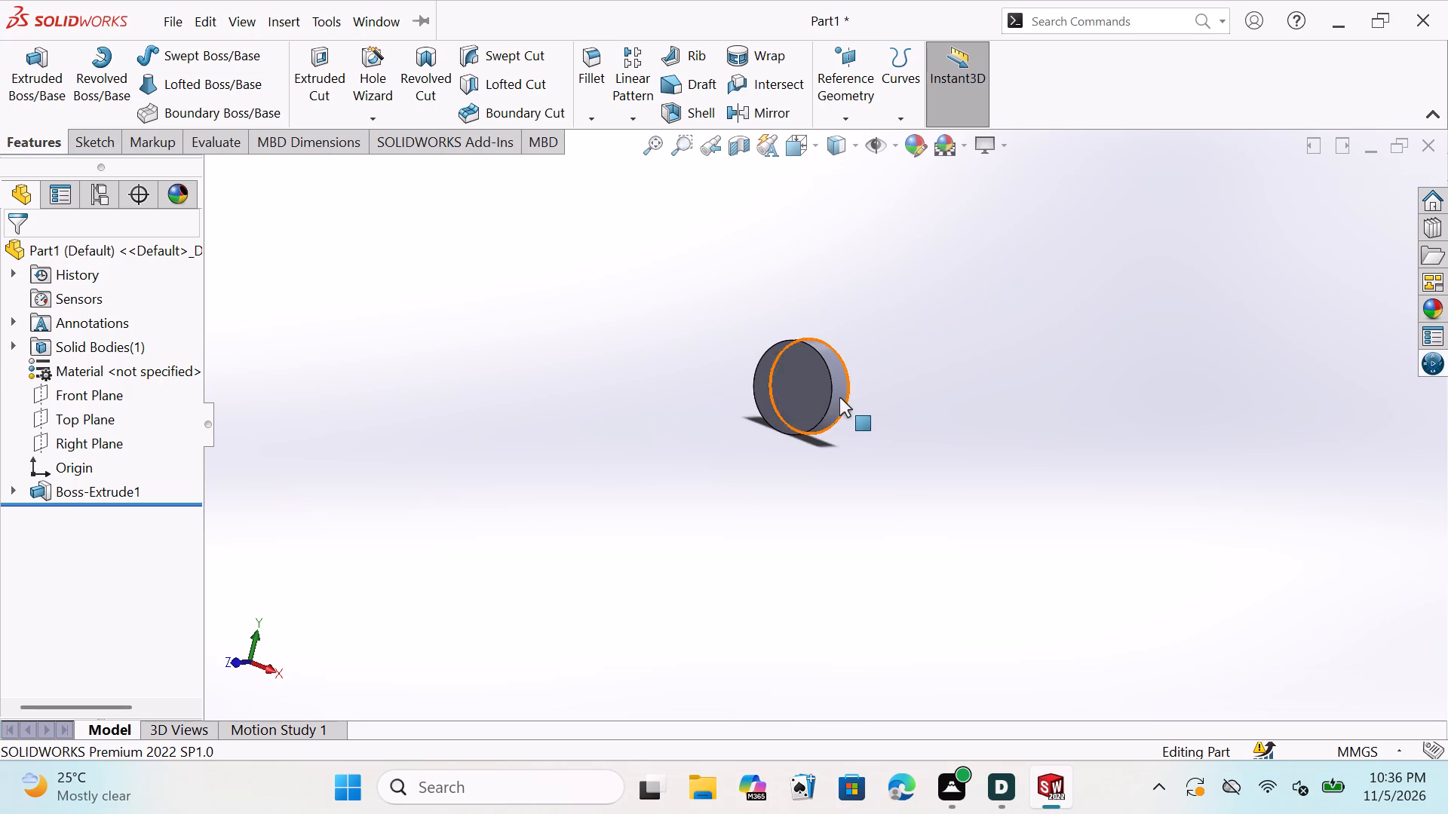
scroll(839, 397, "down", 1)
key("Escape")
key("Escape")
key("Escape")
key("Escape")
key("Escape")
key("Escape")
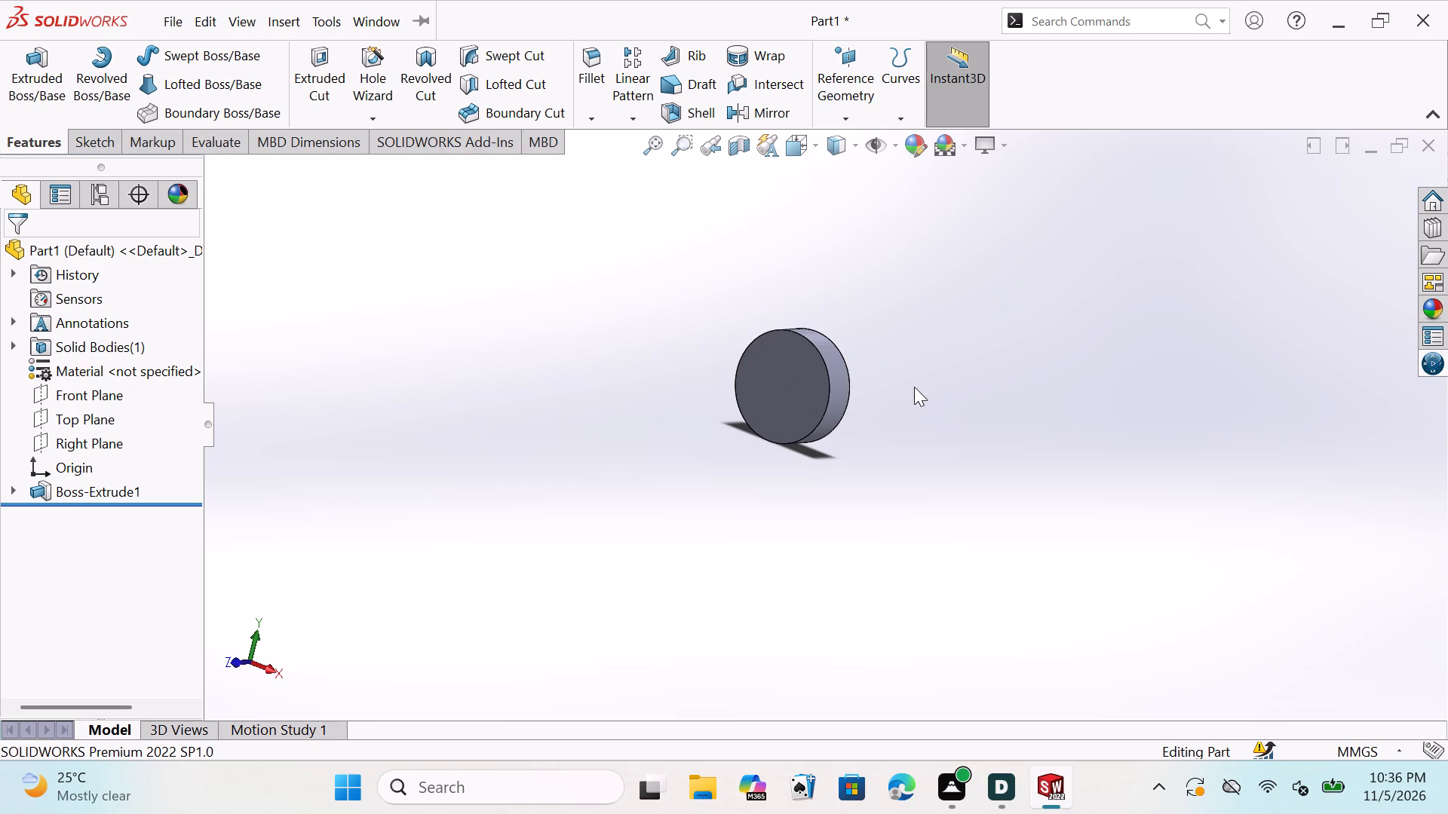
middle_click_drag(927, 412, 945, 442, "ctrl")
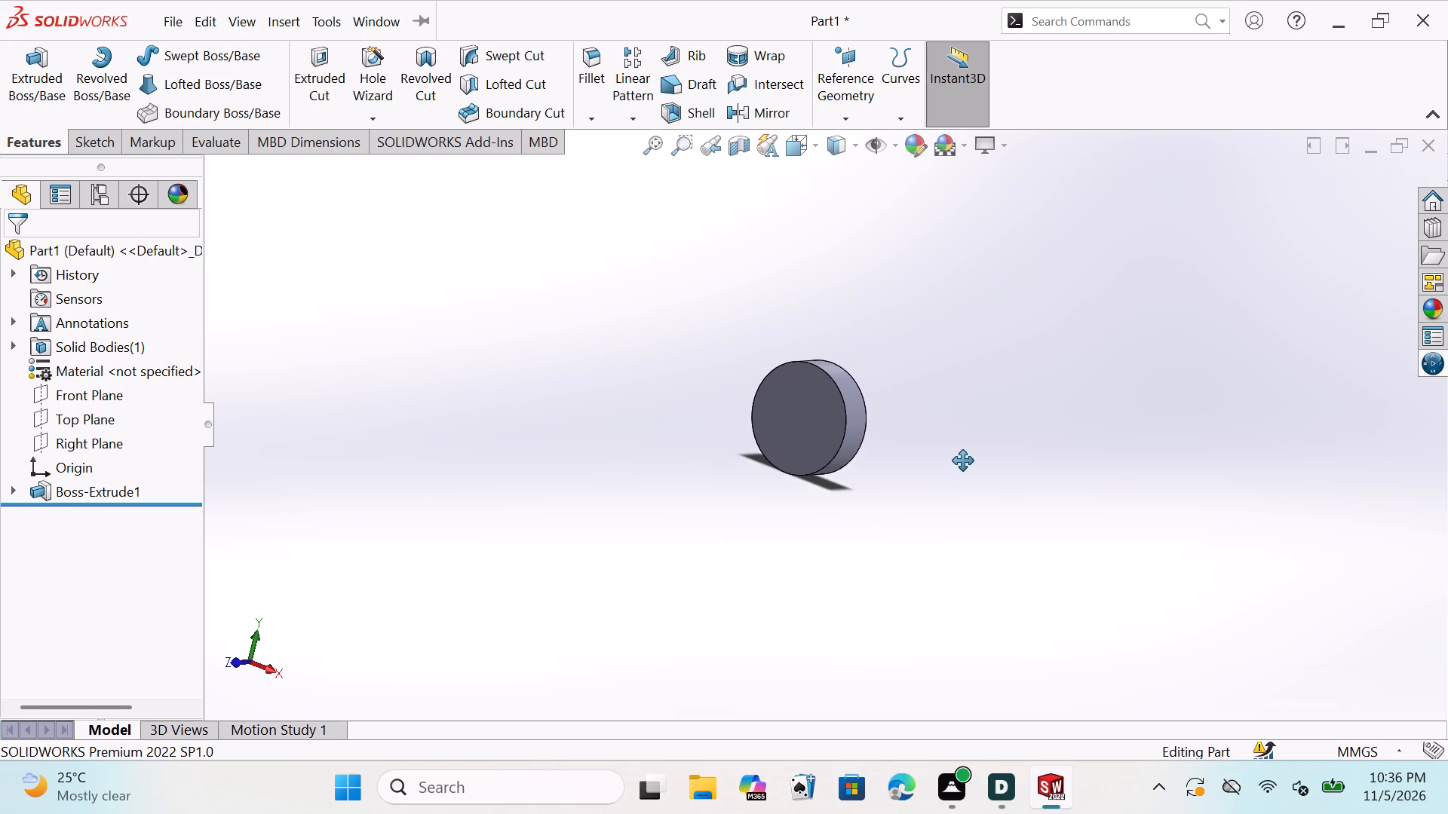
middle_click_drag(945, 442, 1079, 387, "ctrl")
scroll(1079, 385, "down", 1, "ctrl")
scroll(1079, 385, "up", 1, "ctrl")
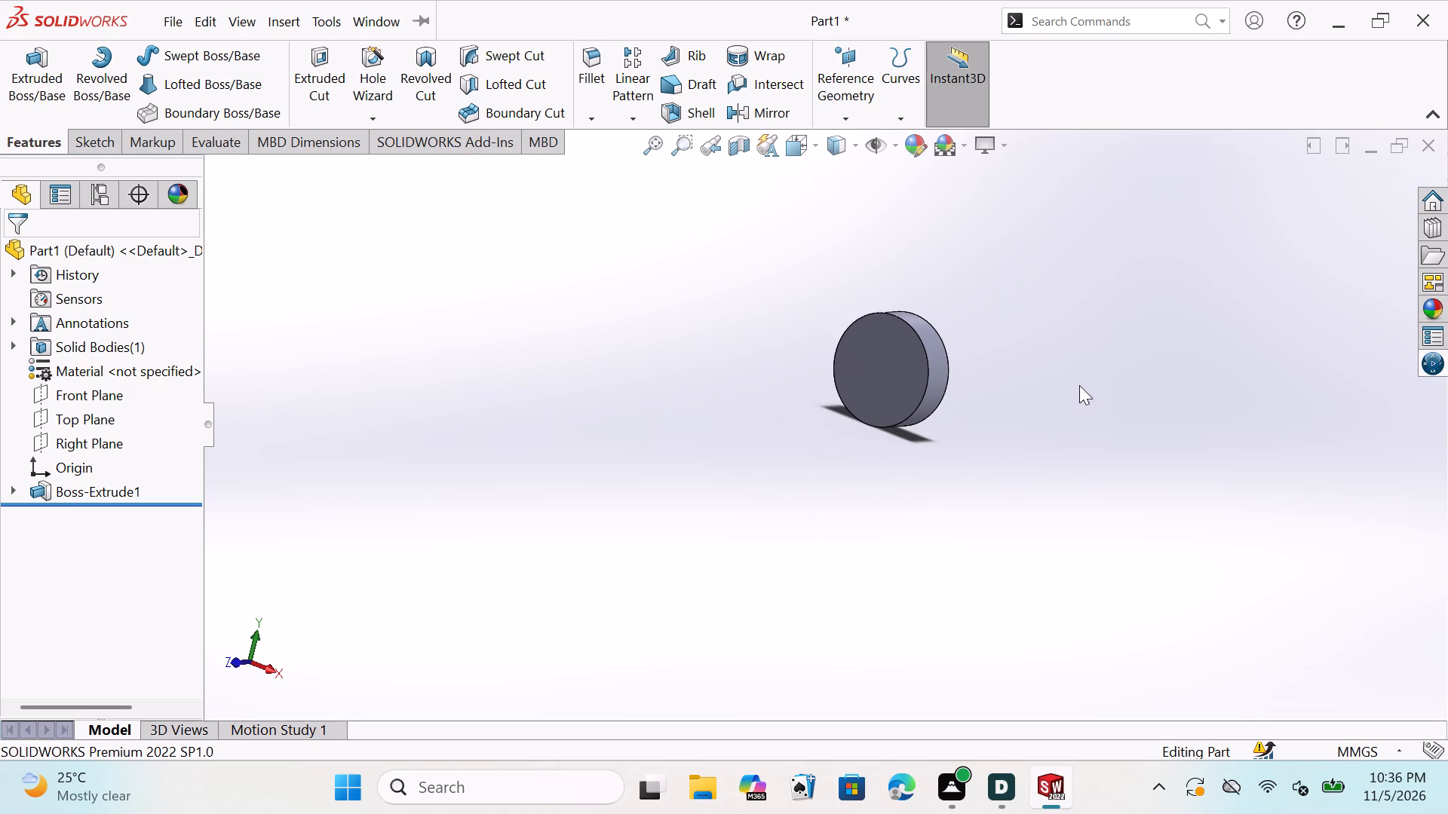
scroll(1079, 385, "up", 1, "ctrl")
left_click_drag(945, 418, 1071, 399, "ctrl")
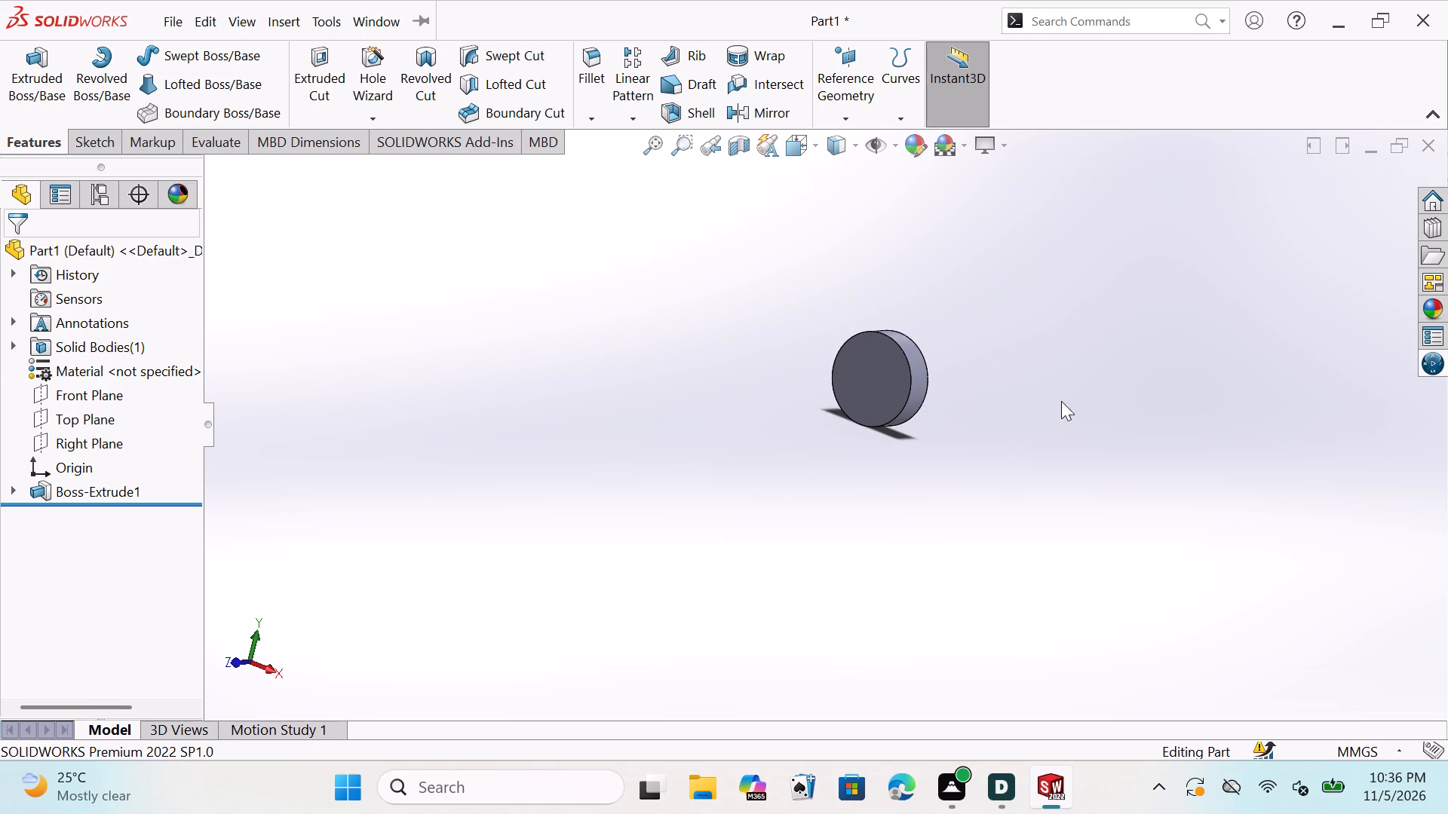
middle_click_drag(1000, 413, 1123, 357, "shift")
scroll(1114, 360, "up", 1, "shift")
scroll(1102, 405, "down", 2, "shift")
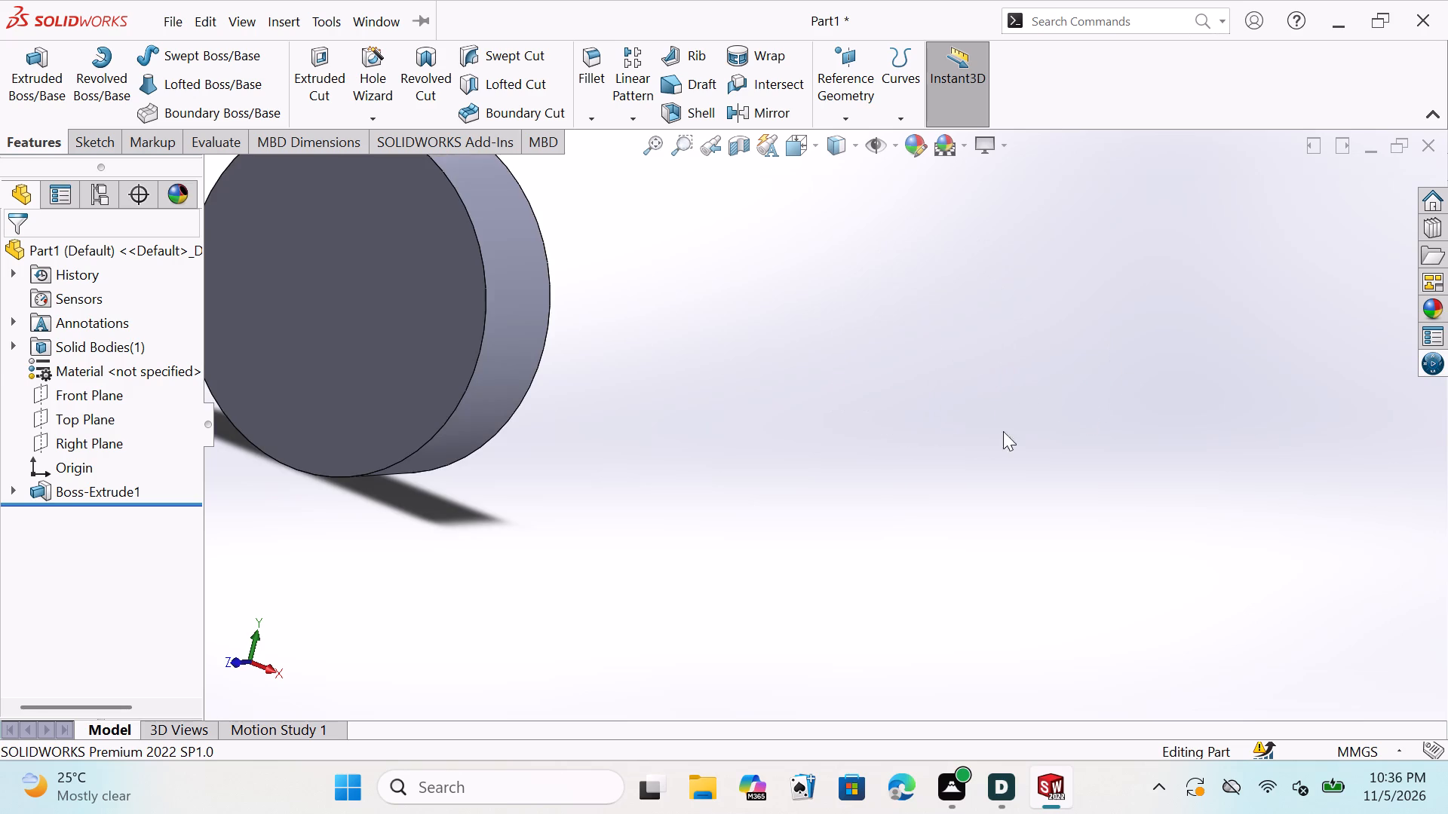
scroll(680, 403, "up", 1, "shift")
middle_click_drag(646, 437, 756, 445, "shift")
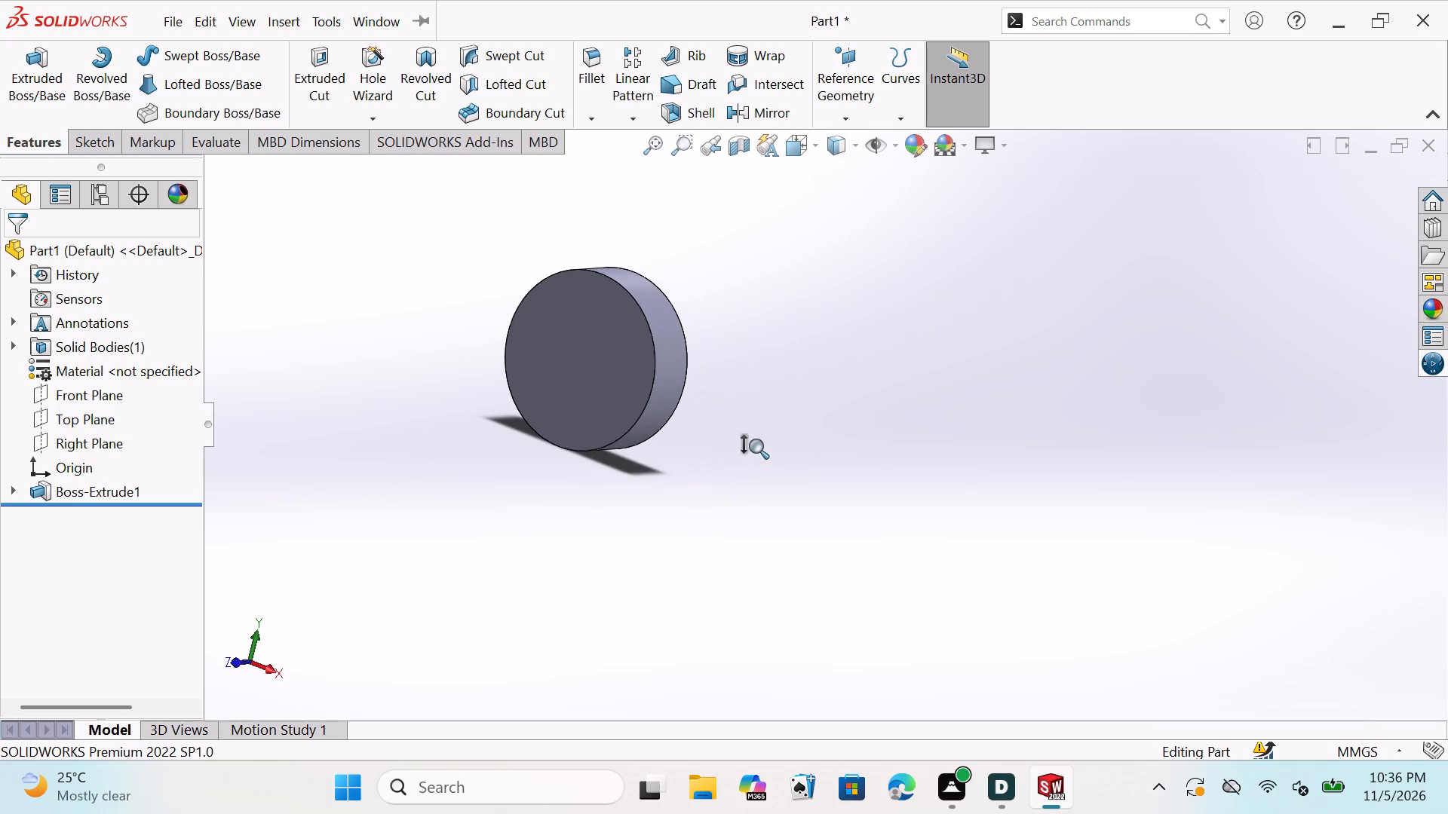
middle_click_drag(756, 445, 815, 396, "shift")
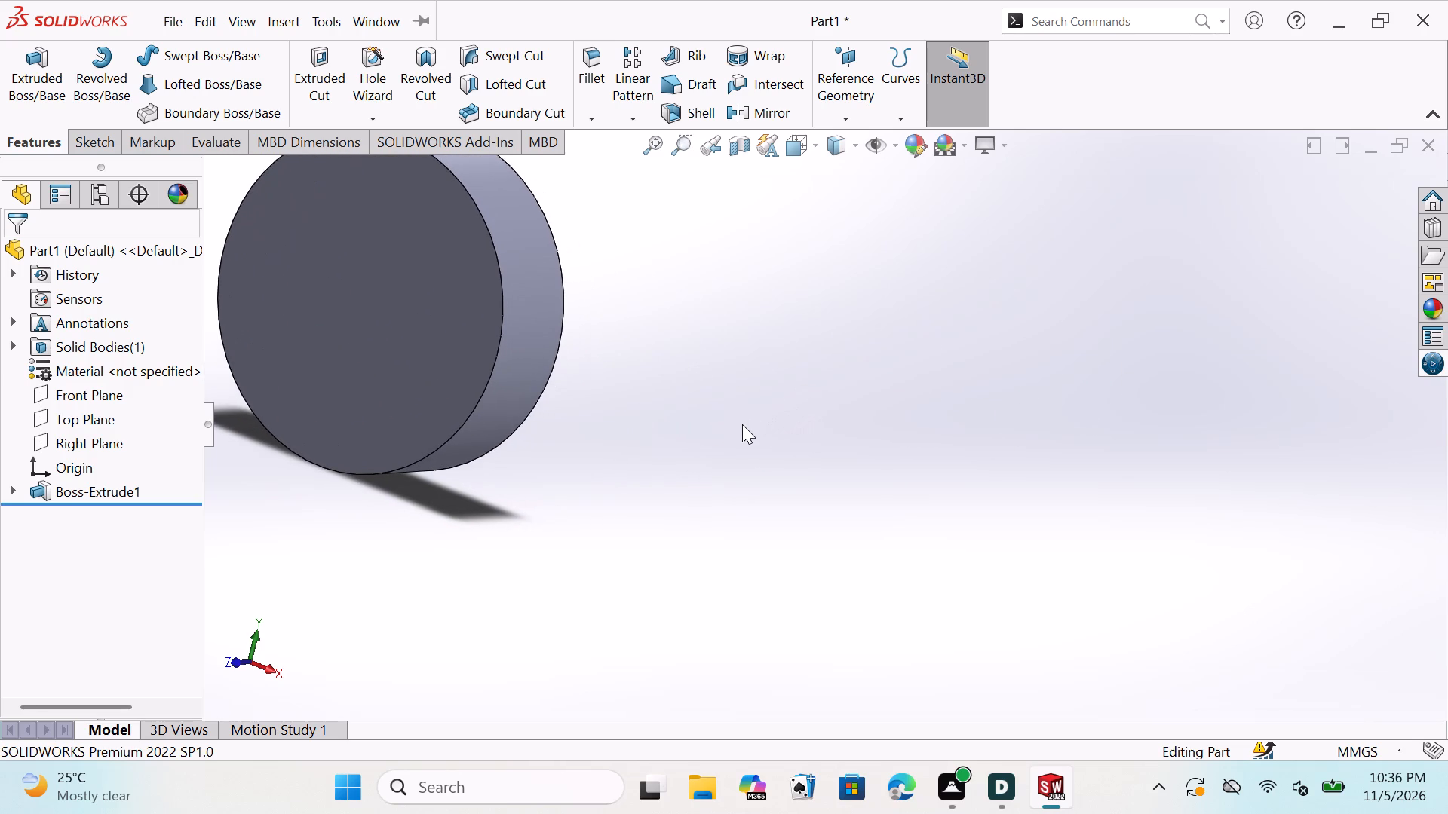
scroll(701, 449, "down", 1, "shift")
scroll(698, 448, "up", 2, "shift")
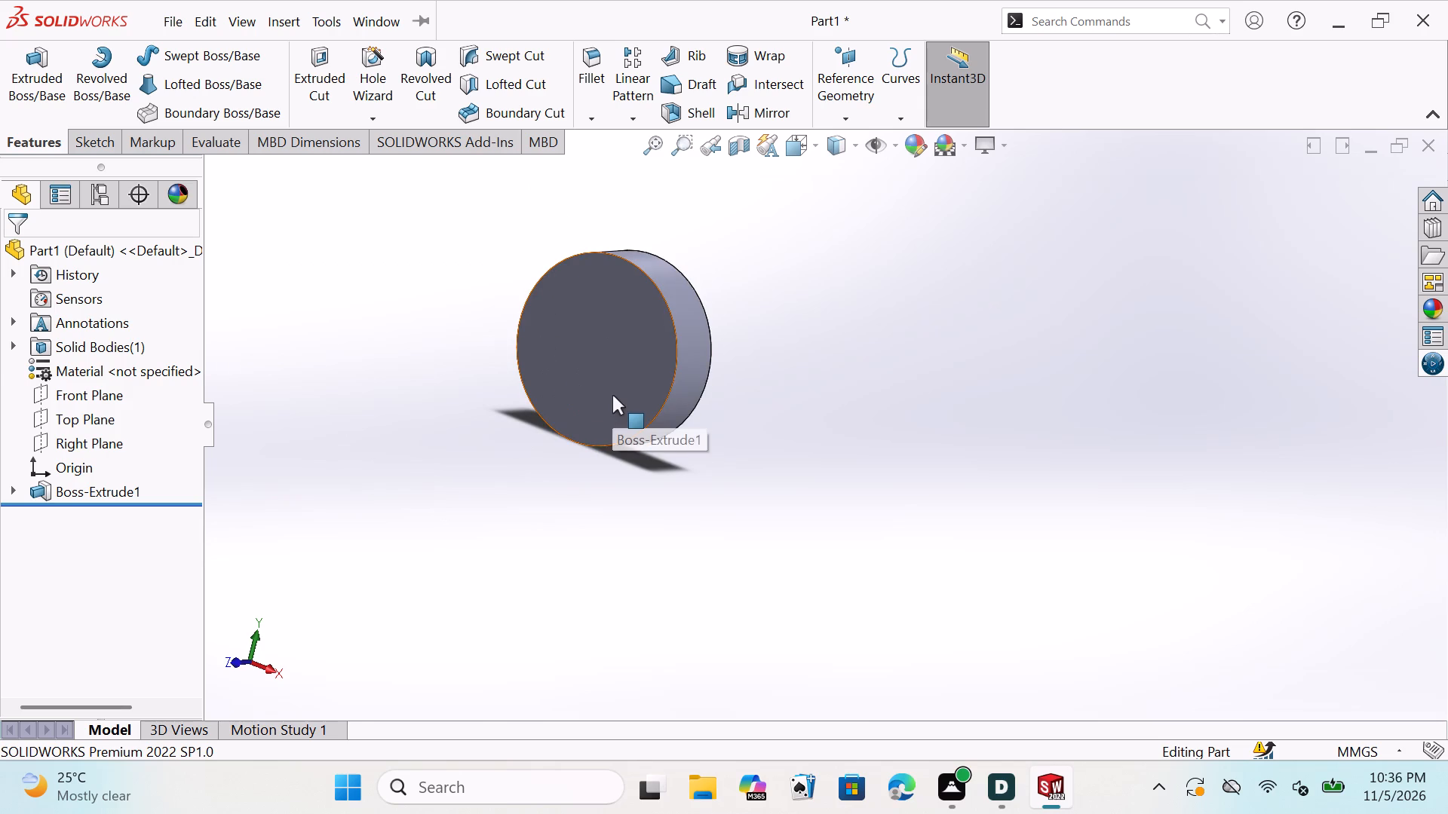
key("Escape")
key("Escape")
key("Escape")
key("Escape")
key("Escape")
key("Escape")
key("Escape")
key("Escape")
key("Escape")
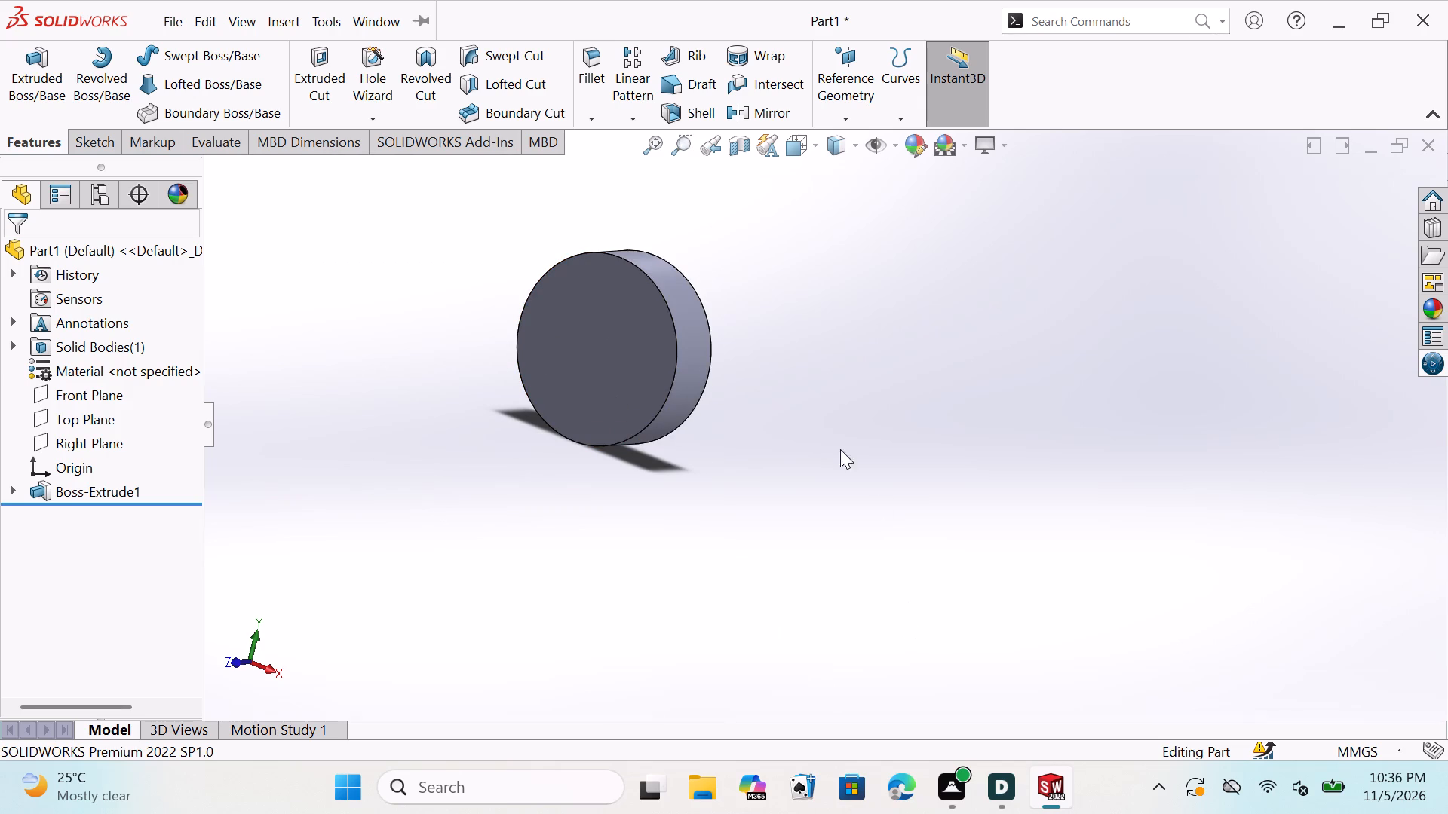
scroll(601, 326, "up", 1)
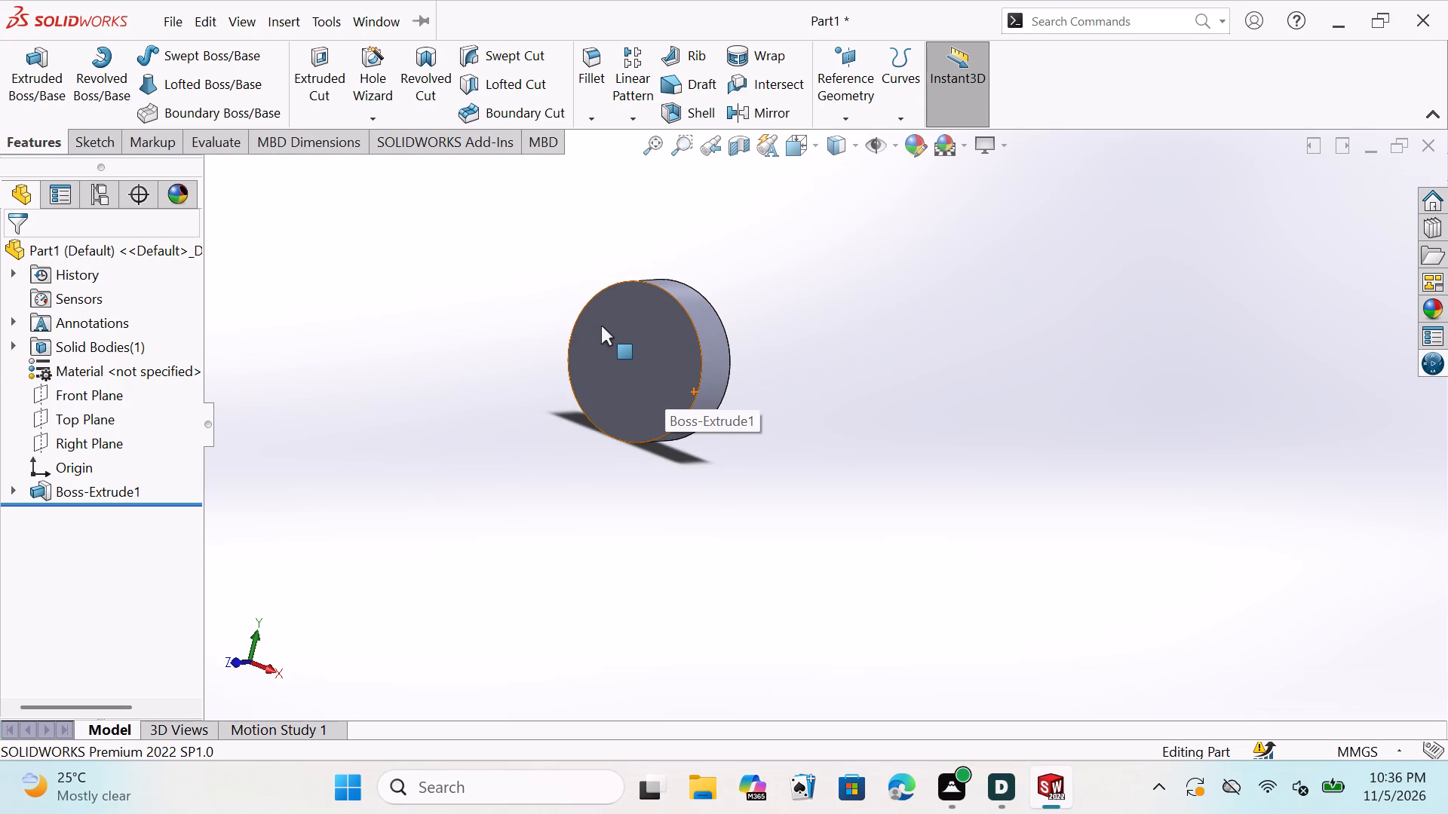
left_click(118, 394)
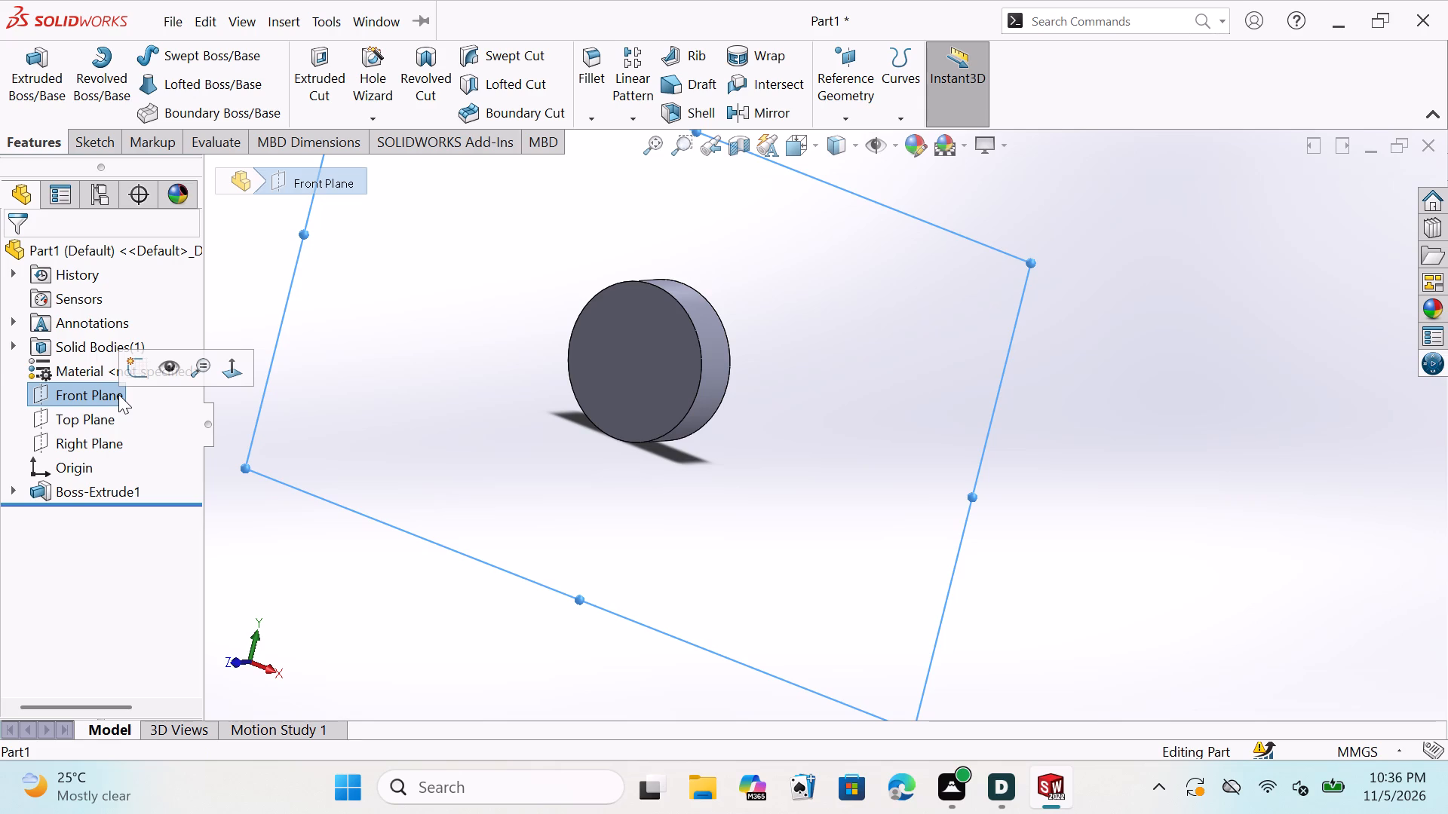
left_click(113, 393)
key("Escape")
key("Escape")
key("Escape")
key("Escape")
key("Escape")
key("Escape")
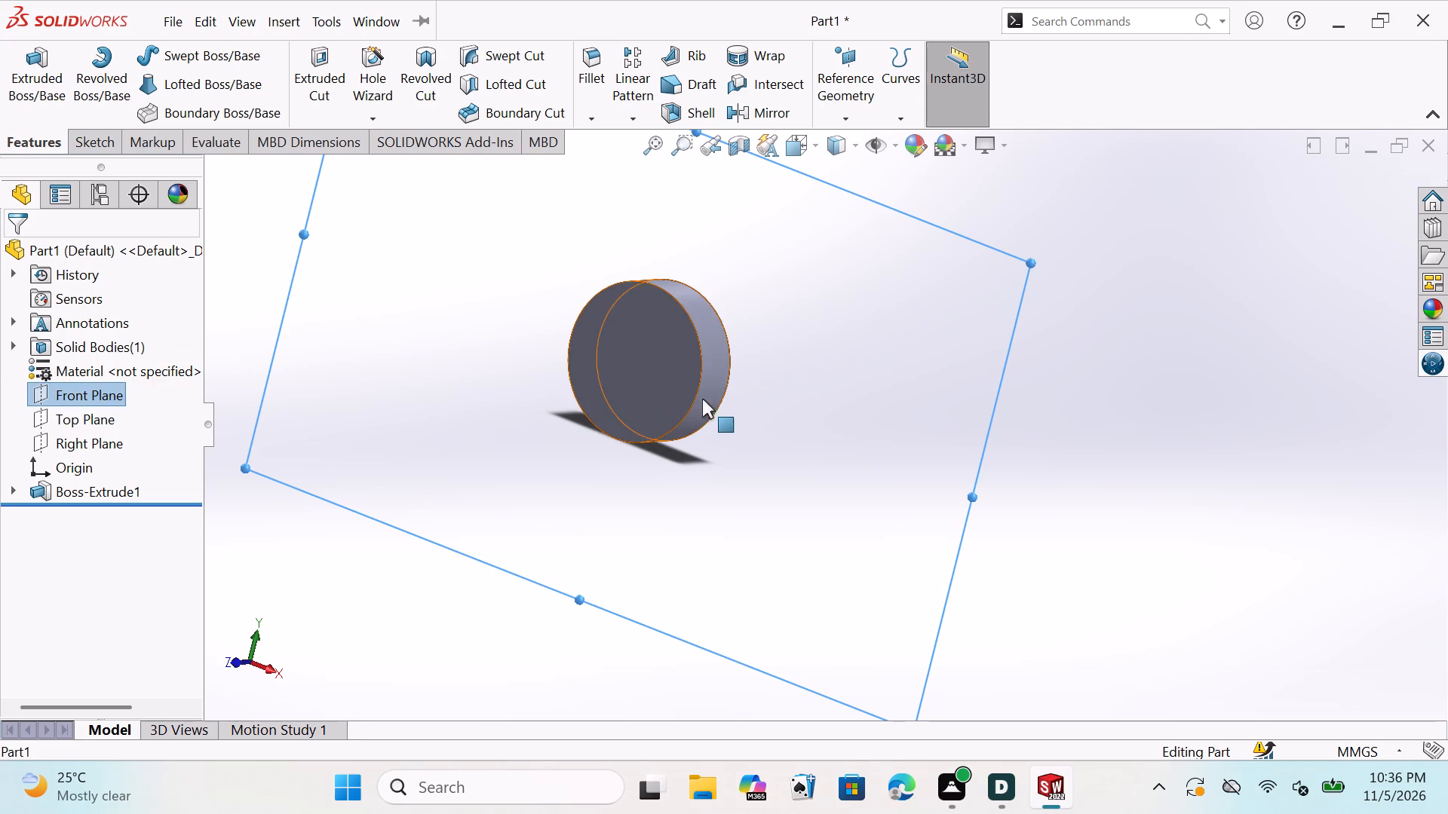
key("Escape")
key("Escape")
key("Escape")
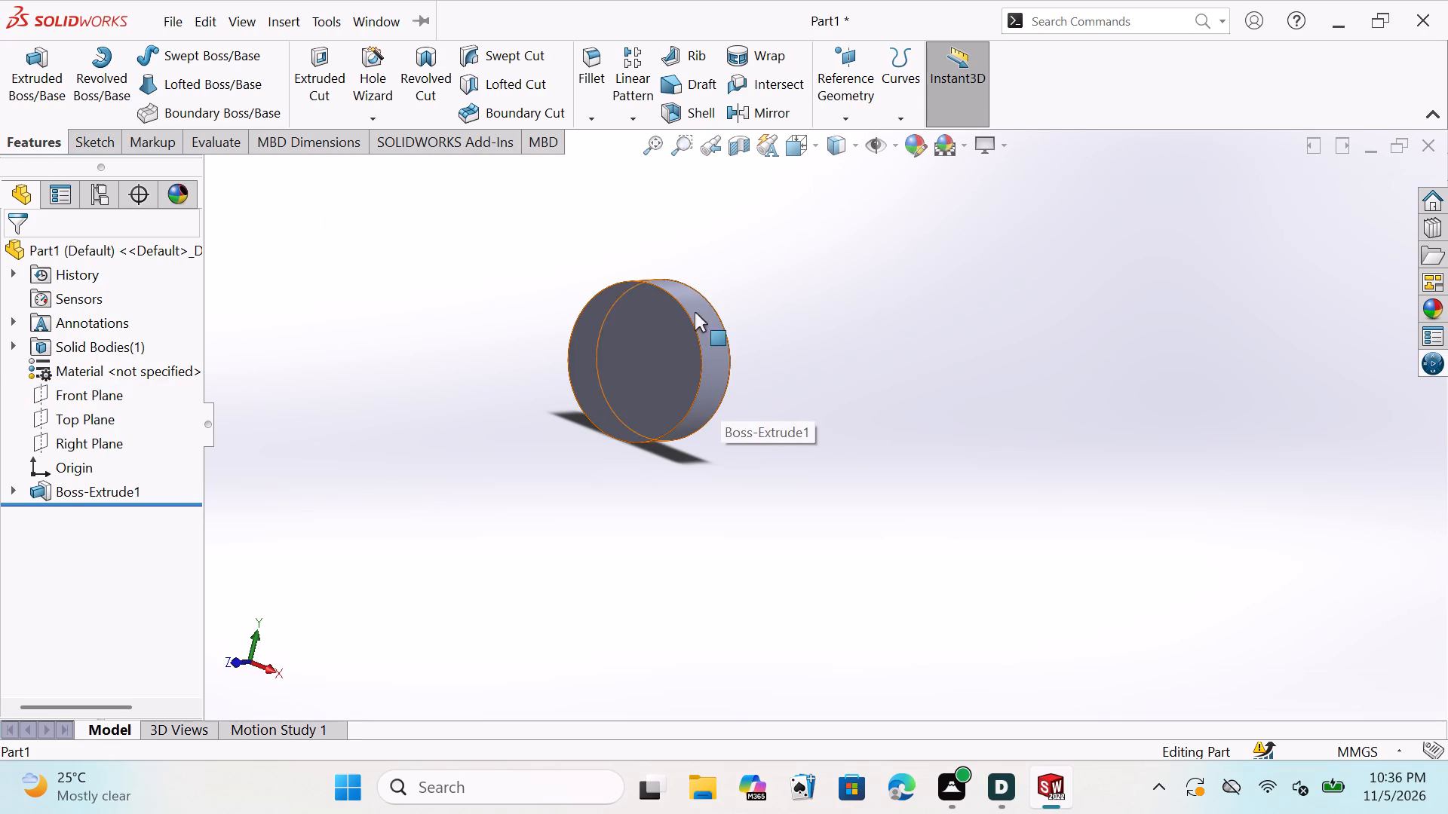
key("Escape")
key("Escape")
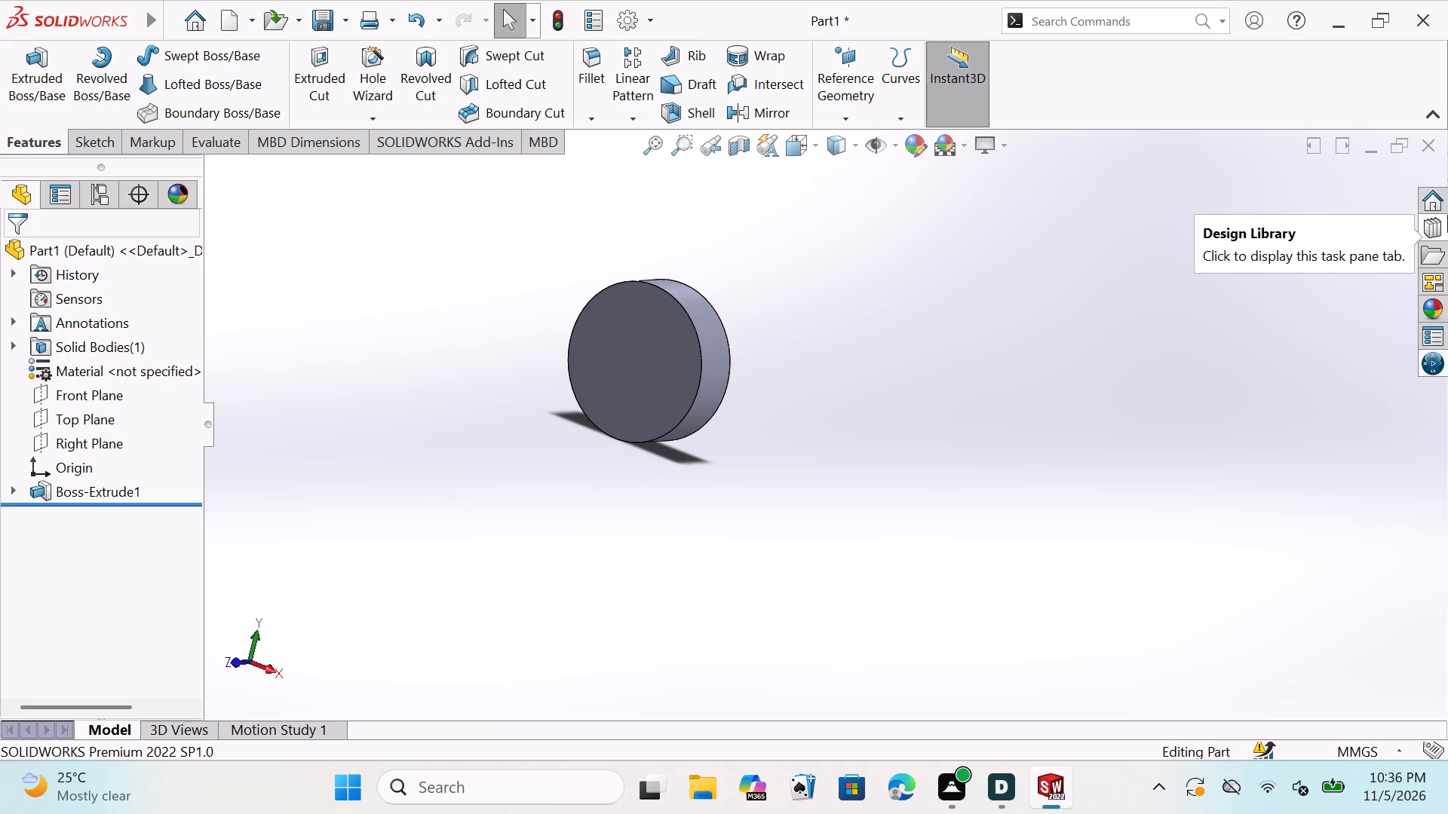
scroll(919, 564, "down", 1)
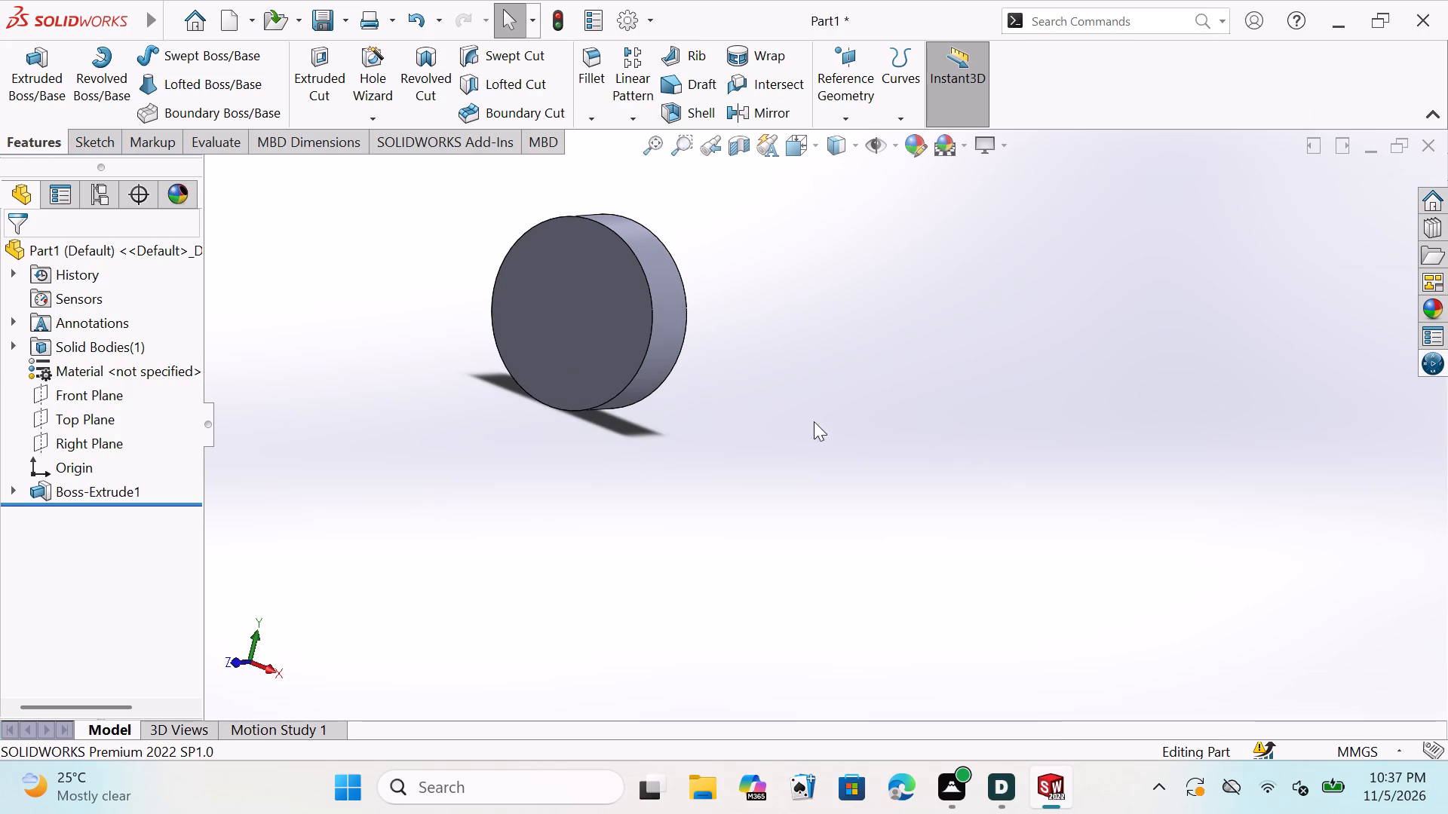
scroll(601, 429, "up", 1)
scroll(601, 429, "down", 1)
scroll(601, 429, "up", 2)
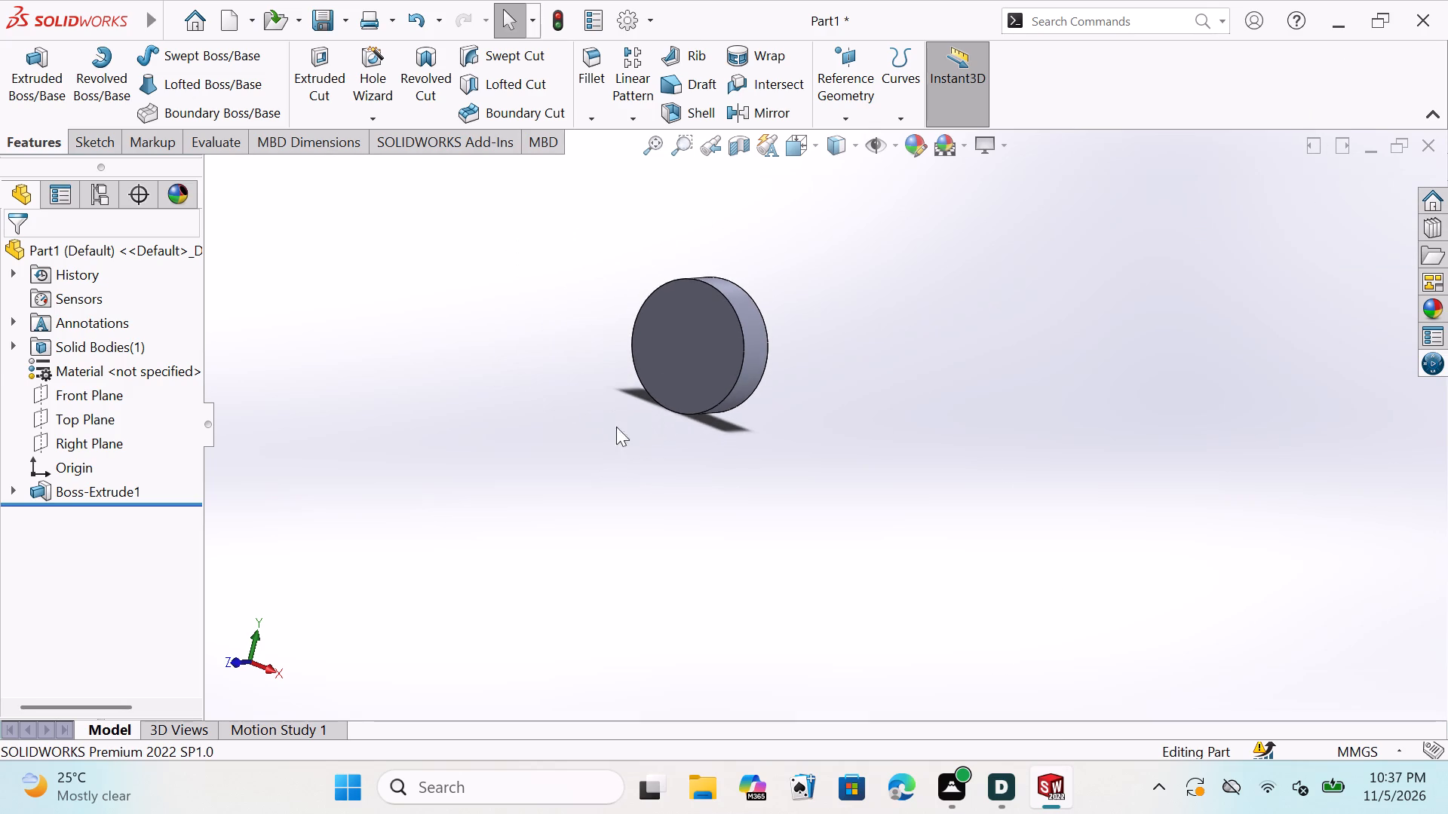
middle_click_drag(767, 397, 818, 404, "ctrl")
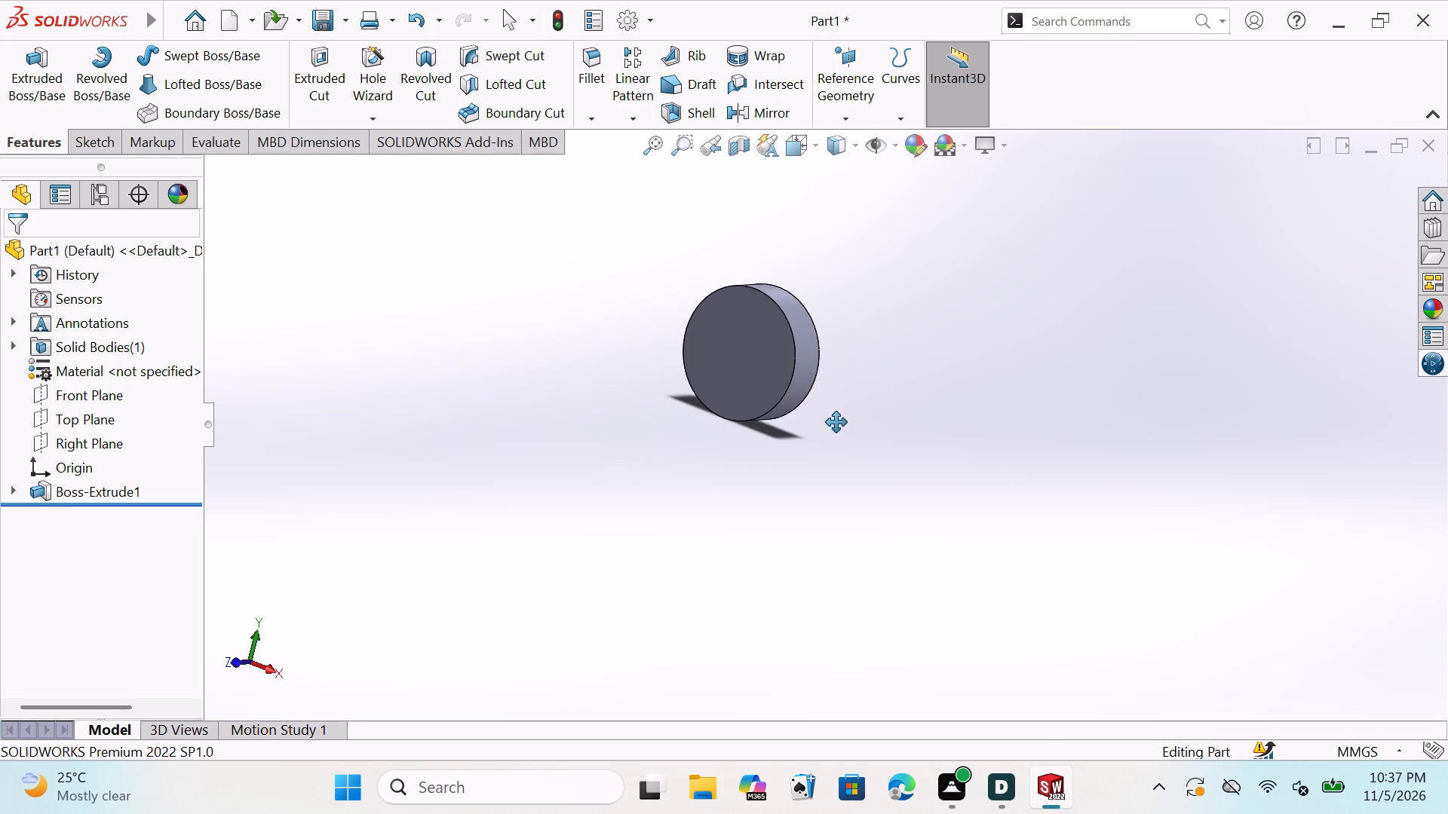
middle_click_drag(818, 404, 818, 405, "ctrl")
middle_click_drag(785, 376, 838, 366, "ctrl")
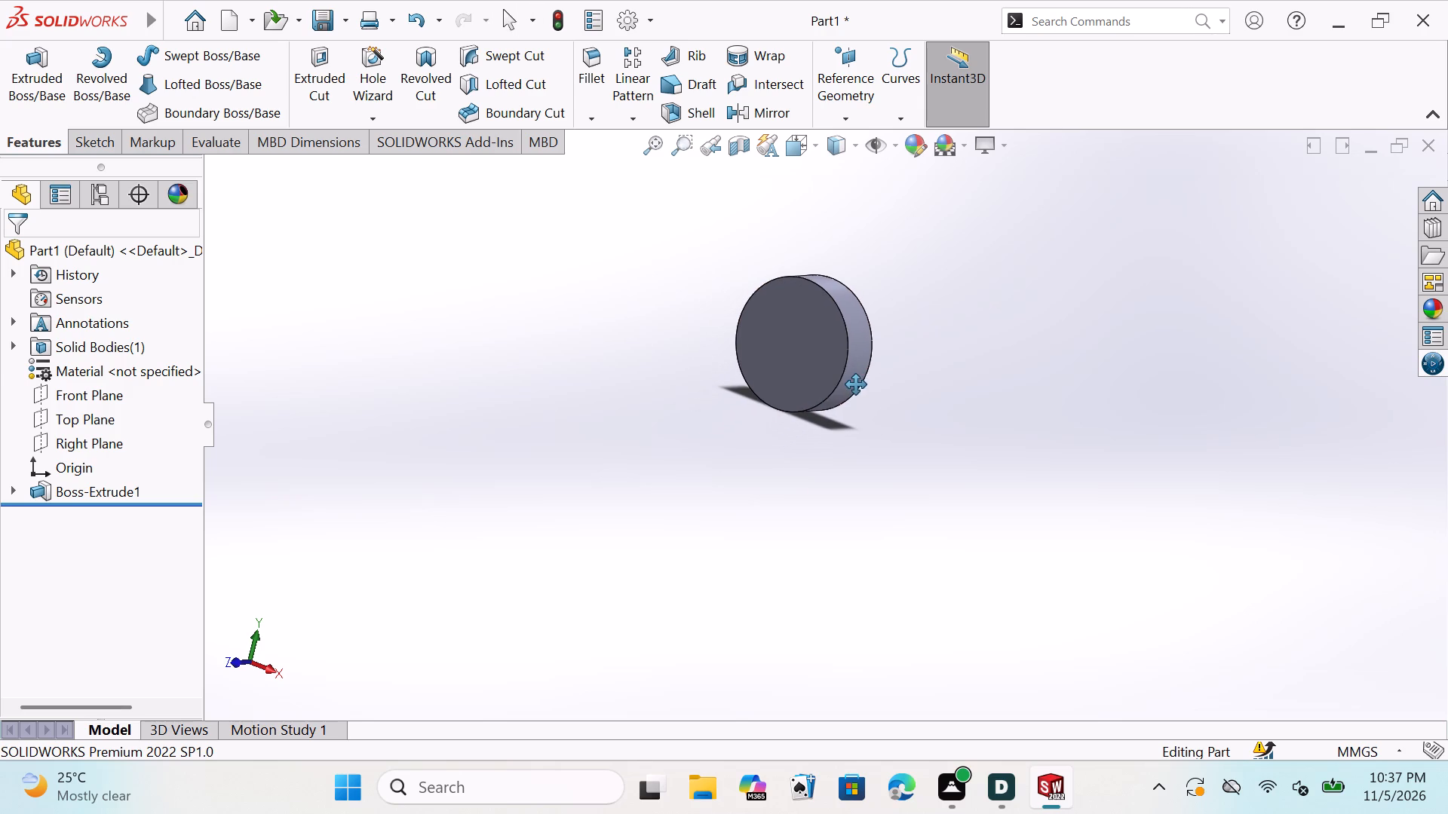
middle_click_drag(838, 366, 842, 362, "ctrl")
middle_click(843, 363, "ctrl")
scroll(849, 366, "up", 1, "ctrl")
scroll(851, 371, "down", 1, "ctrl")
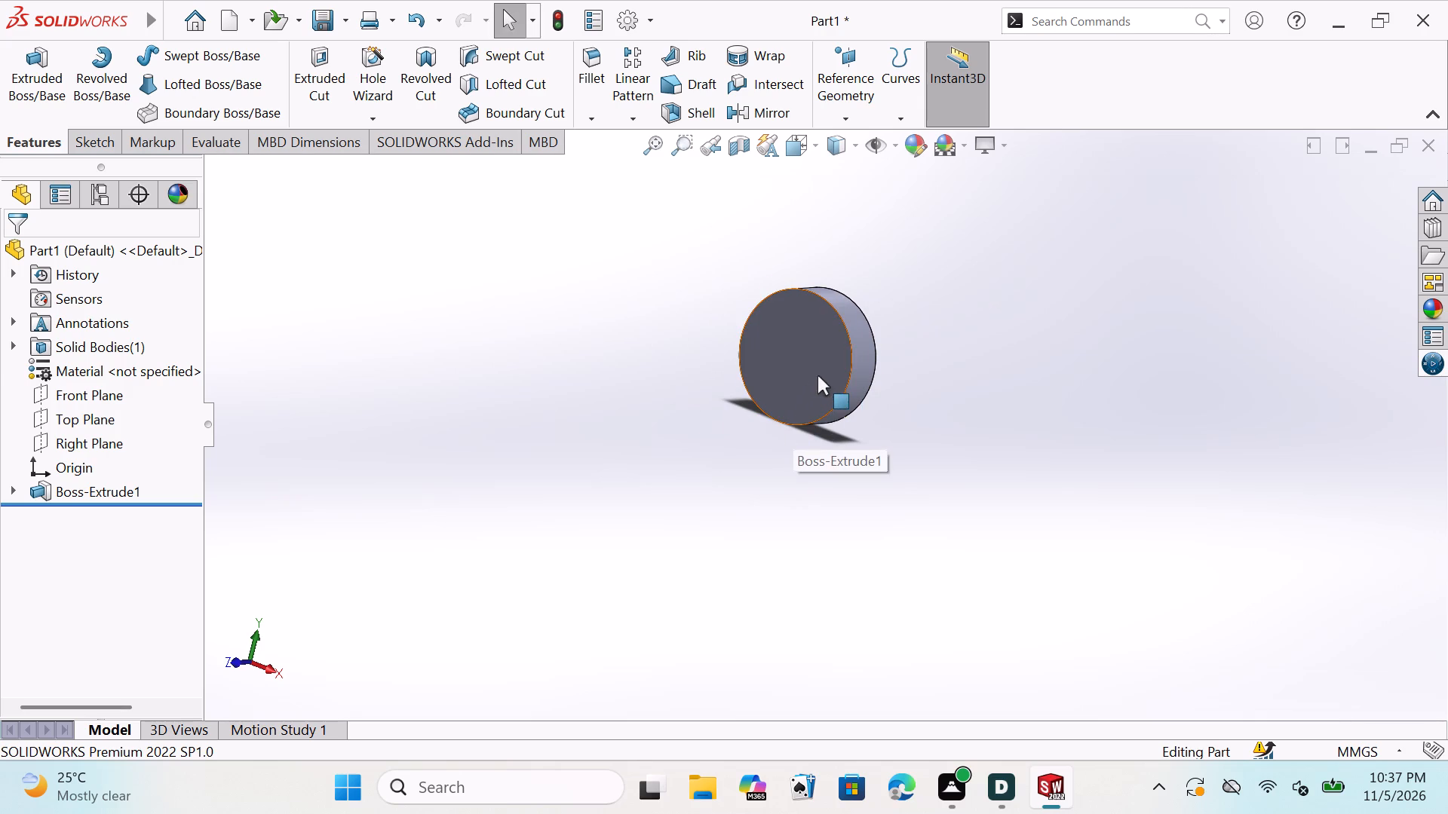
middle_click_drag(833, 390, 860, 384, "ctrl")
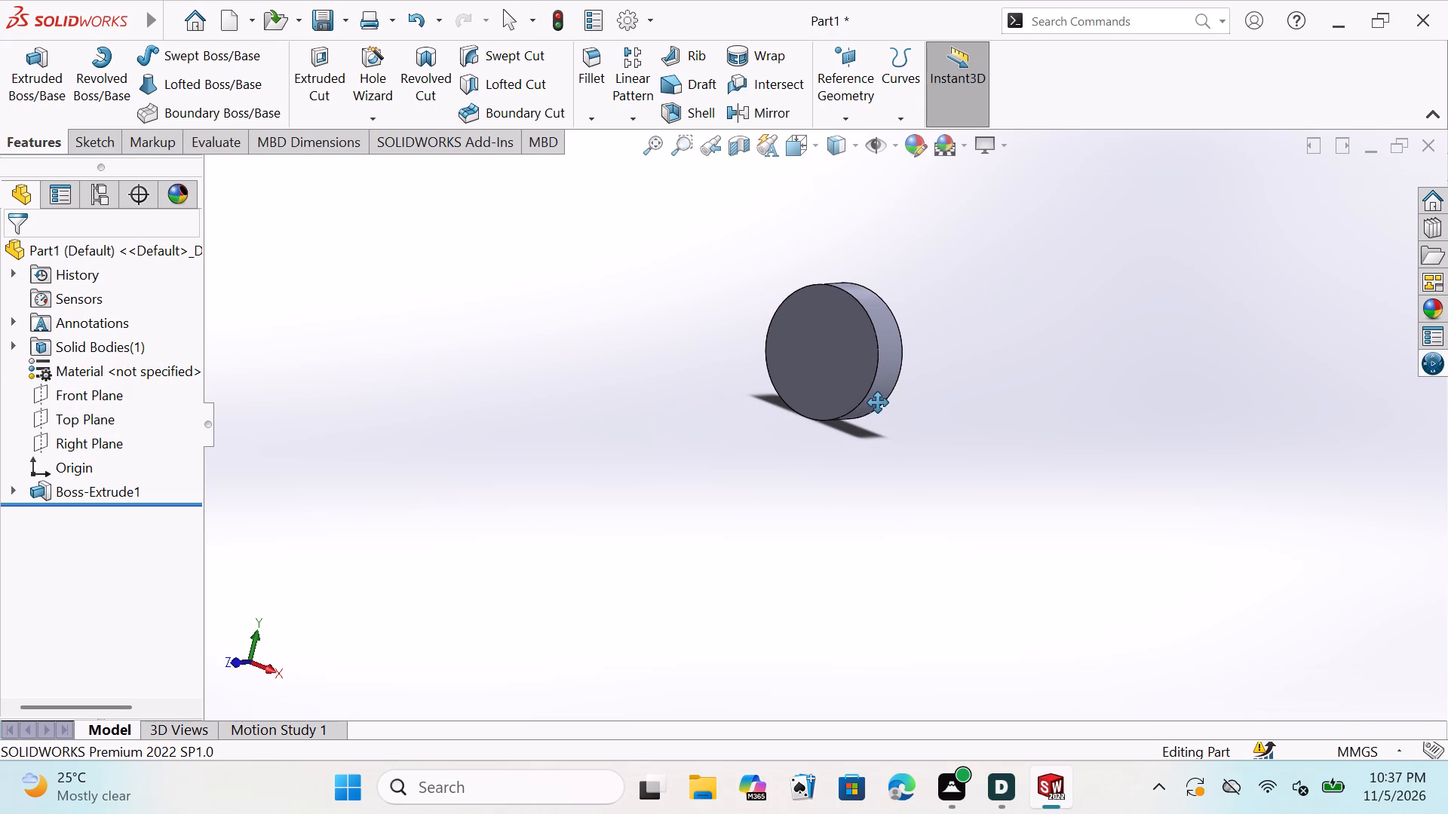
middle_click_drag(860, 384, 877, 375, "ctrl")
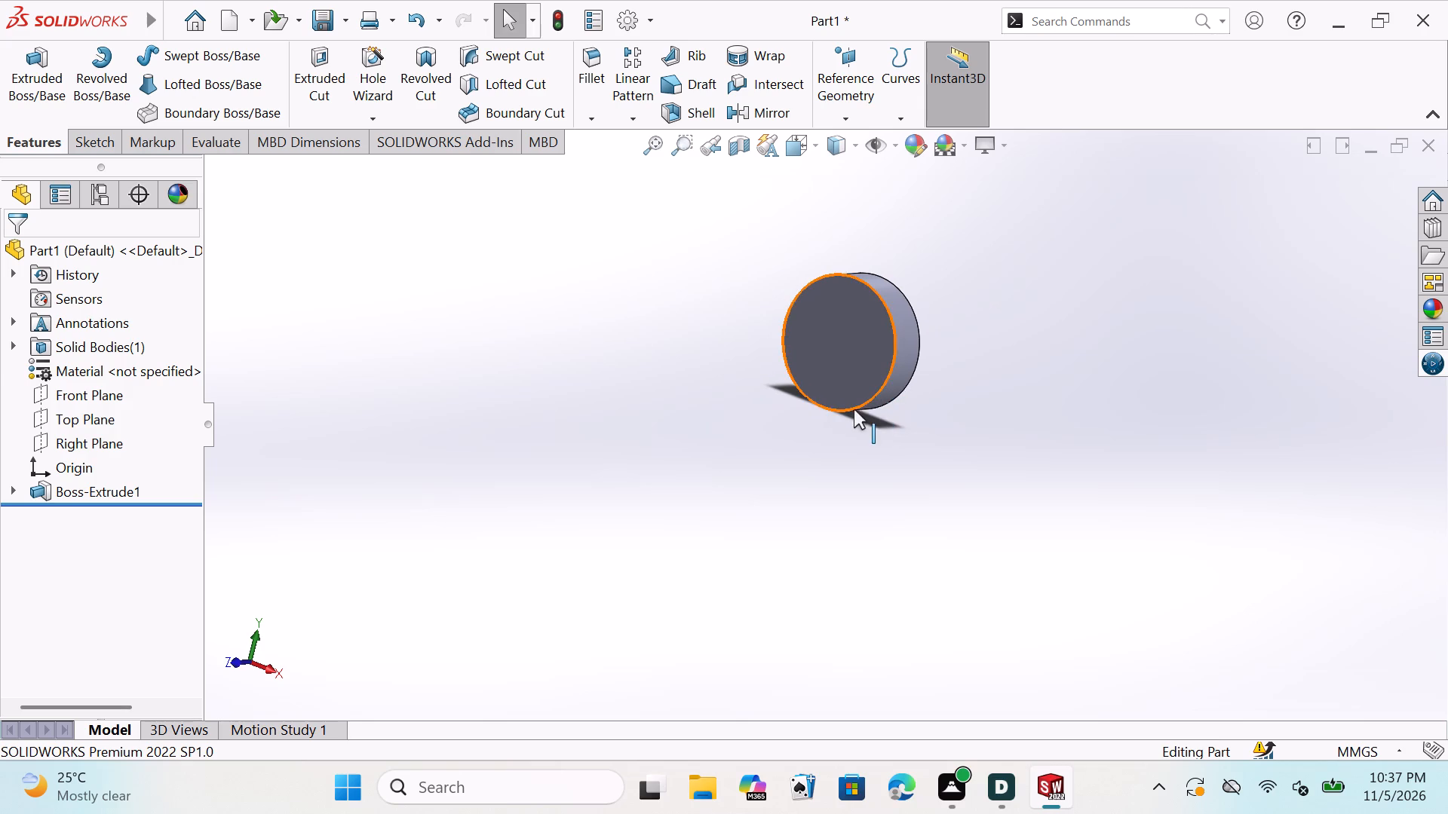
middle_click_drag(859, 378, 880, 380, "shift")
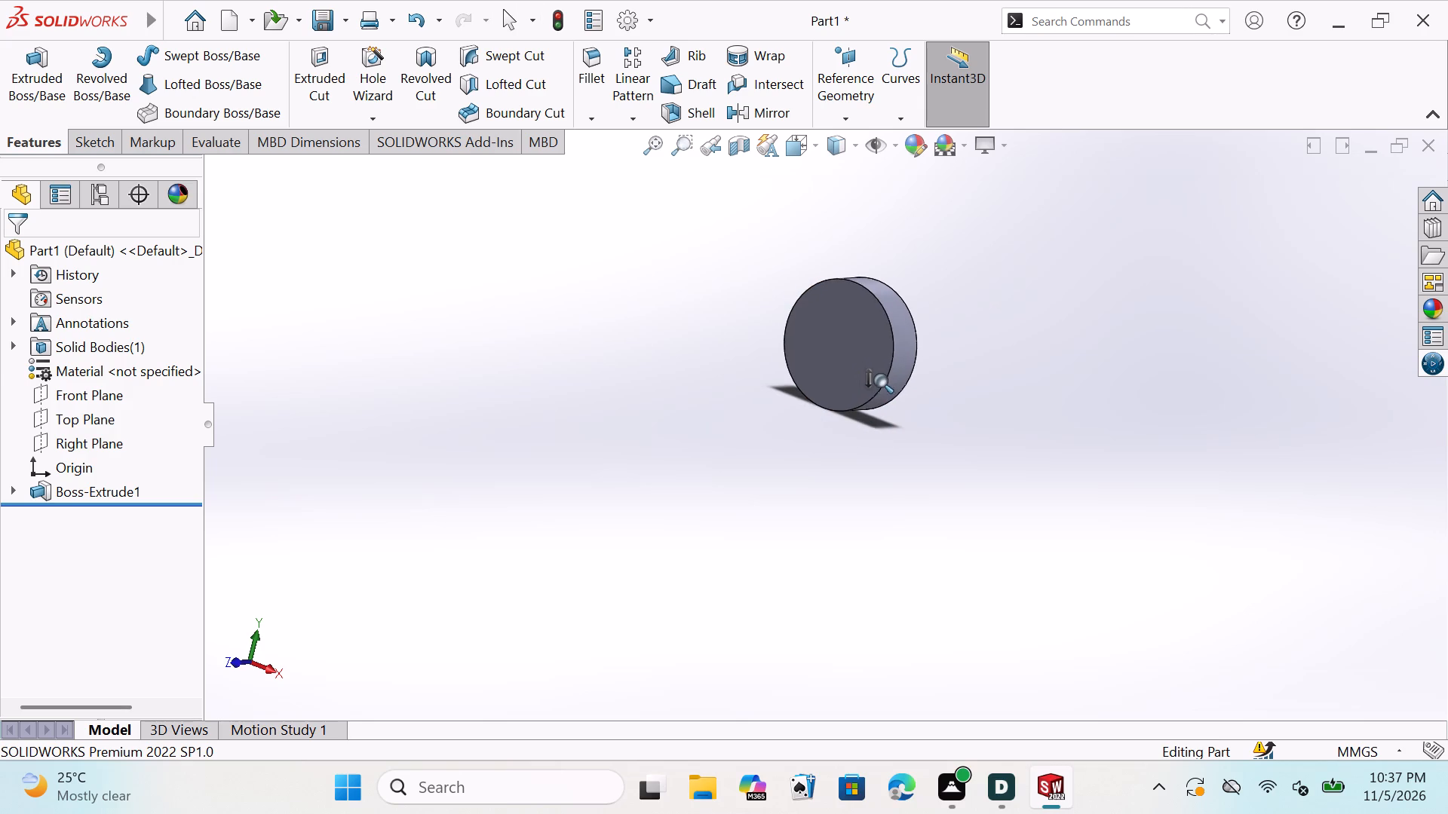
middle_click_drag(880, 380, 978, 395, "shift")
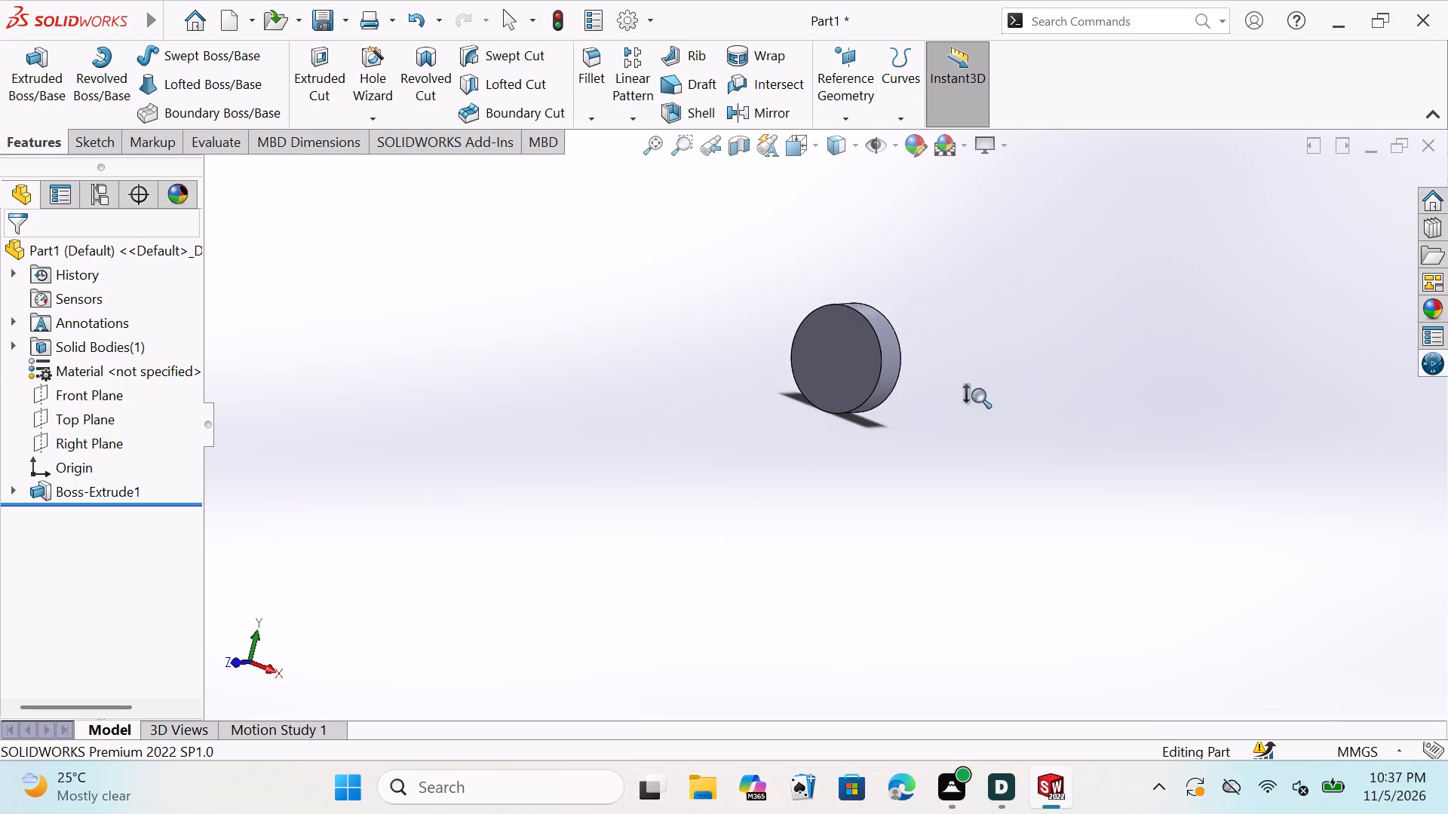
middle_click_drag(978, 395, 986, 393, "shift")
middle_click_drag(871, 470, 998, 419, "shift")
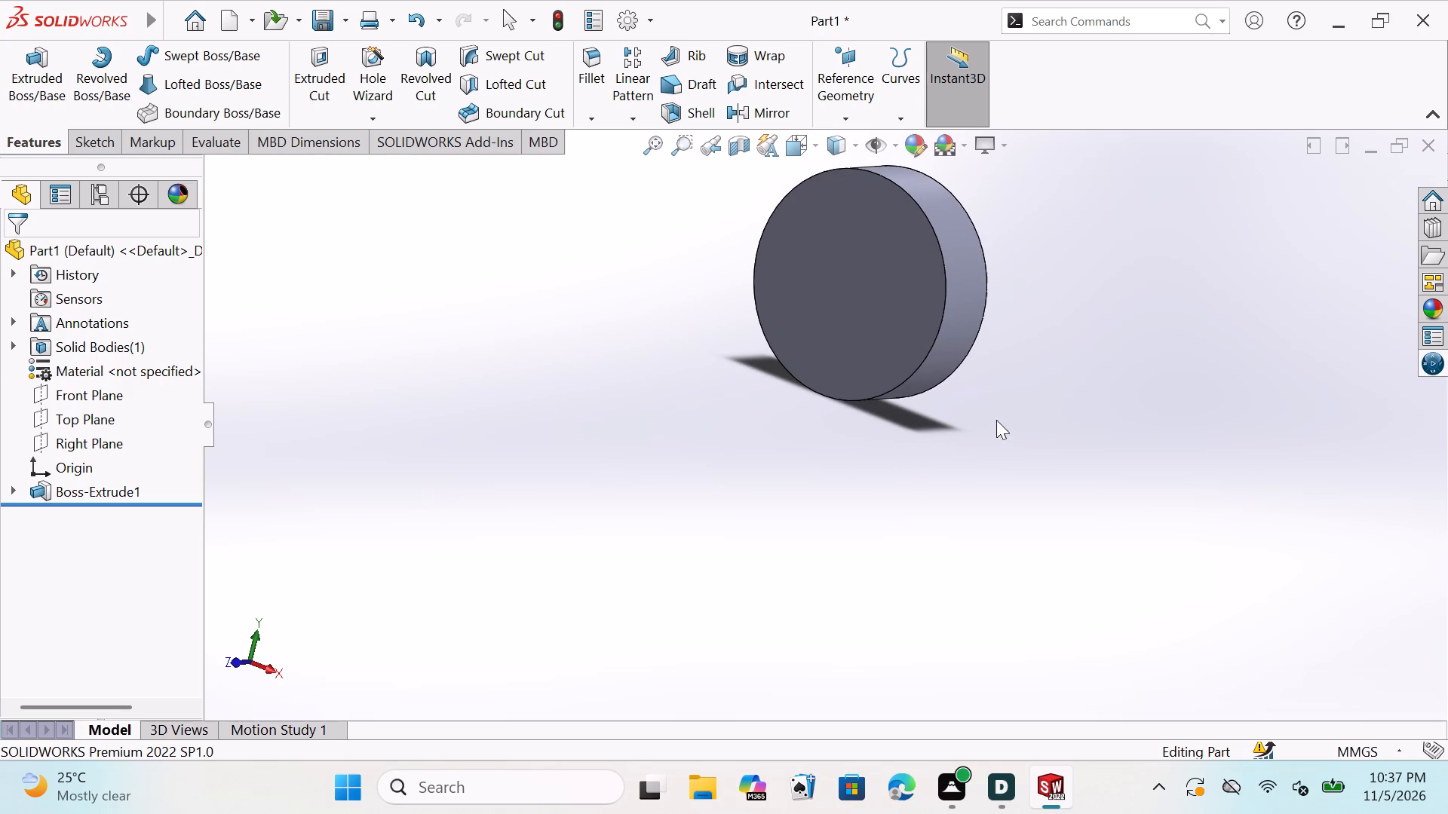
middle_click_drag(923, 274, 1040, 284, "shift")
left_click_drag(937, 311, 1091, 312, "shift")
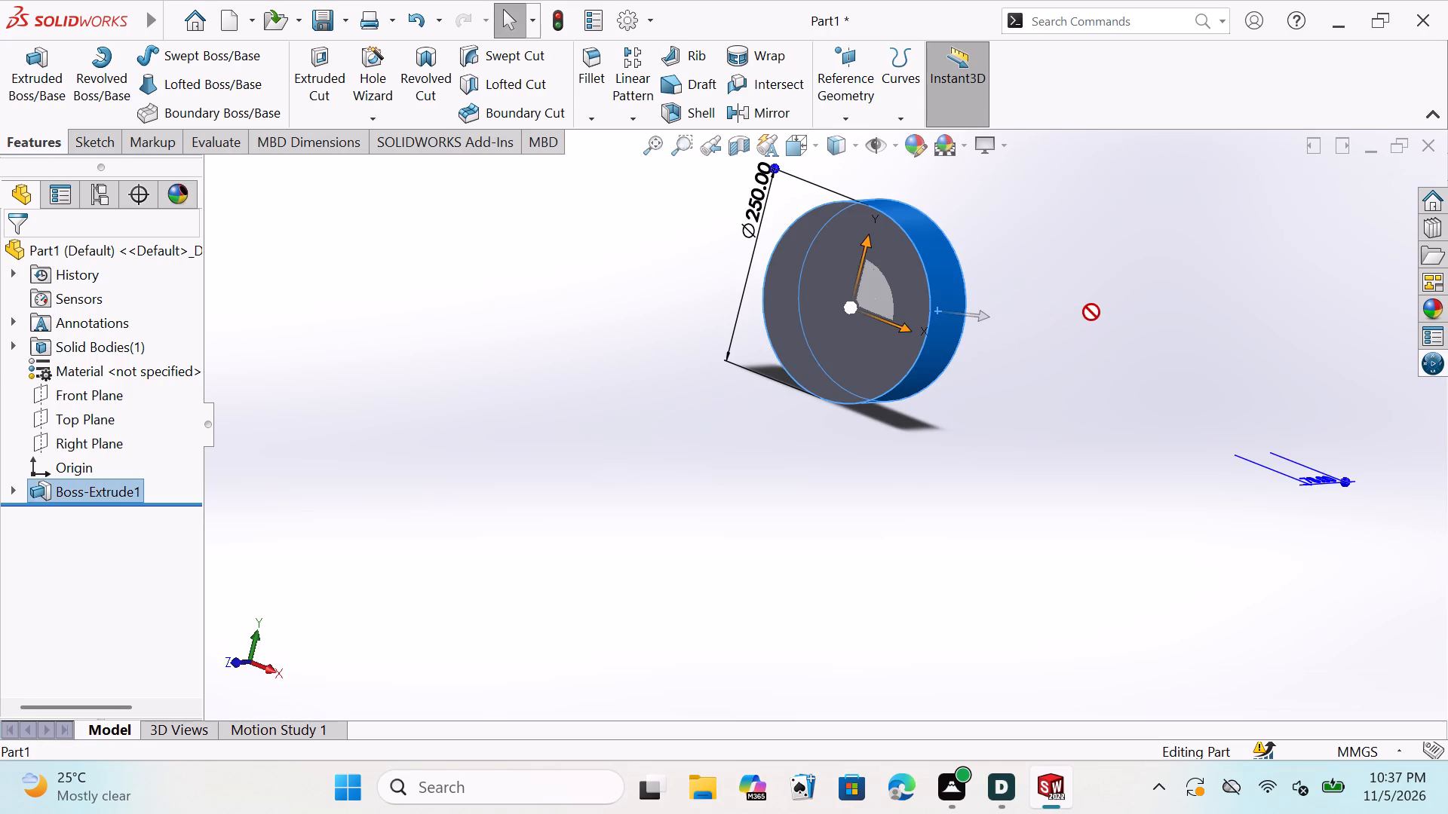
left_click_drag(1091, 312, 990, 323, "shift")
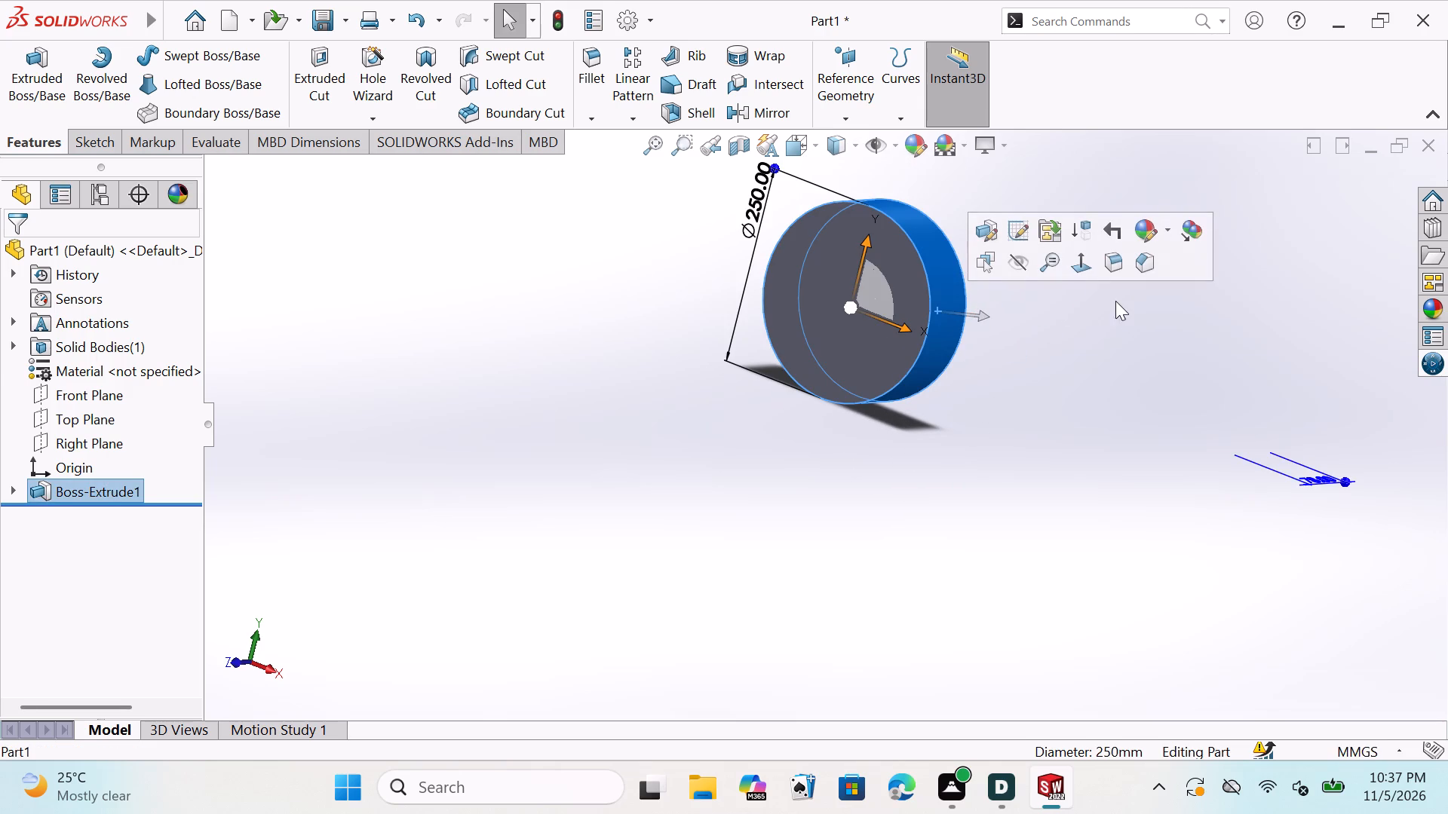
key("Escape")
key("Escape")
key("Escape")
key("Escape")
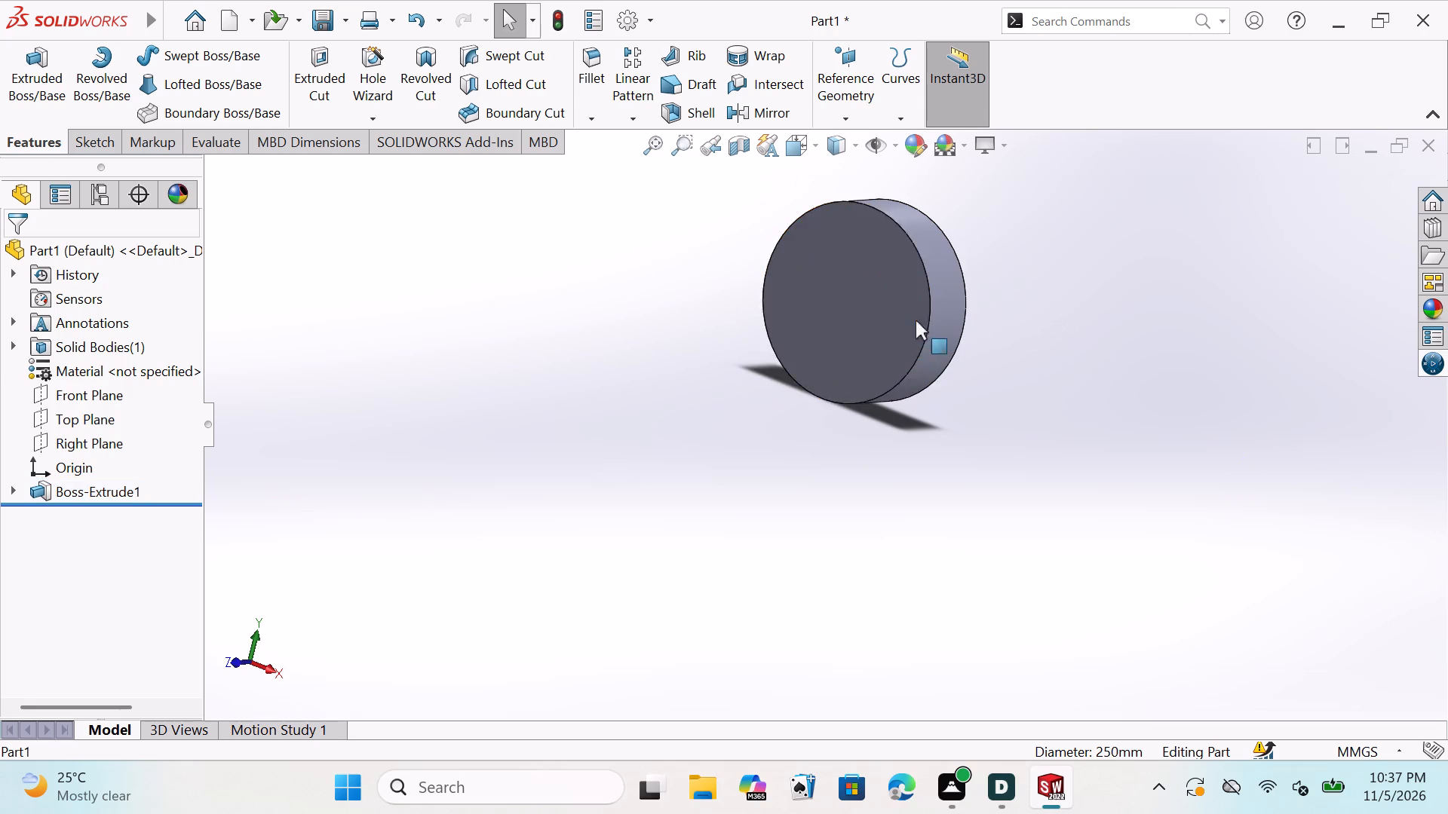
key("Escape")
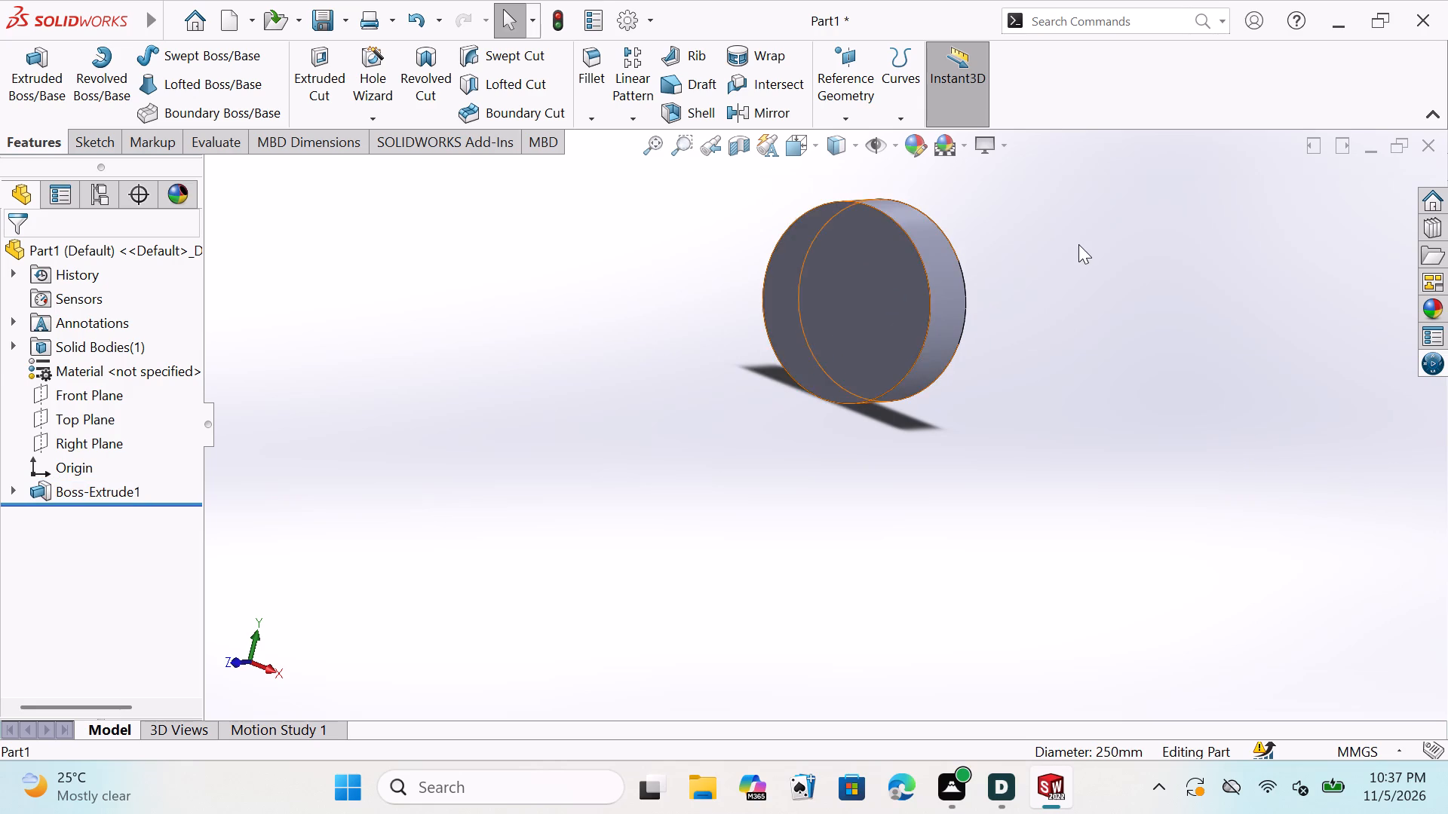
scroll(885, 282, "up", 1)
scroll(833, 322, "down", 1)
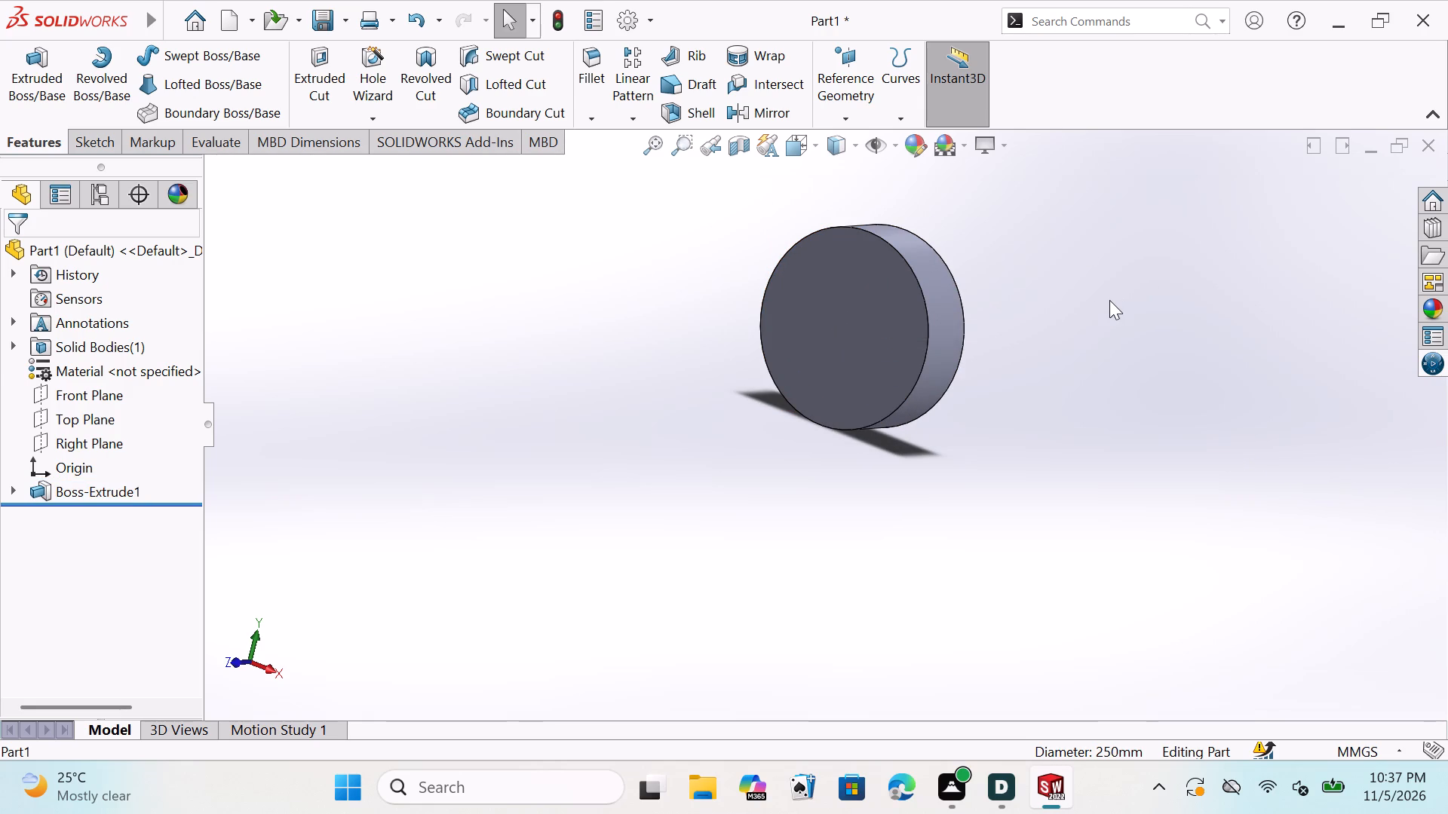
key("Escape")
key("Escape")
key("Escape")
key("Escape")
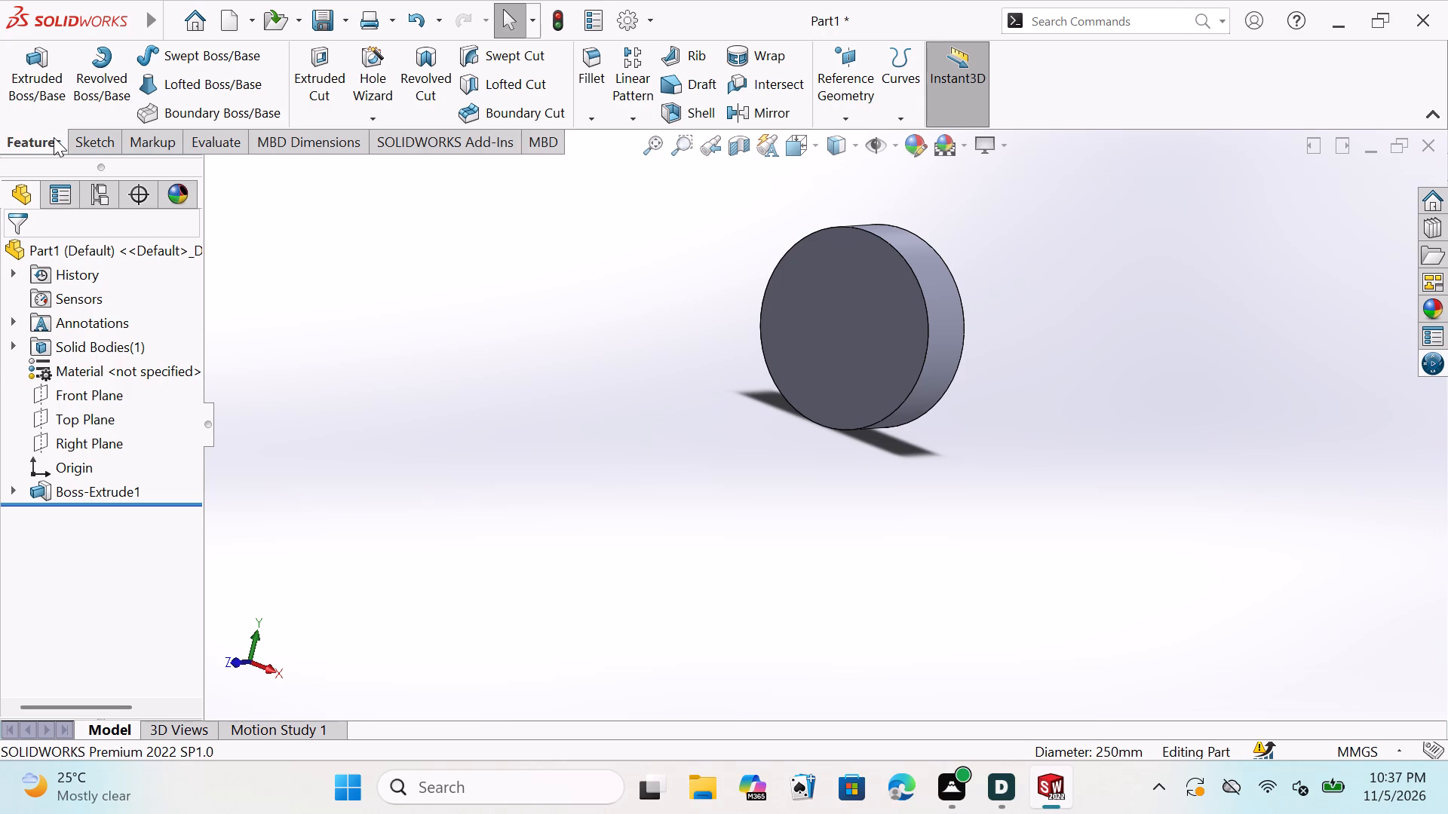
Open a new sketch on the Front Plane for drawing circles.
left_click(115, 139)
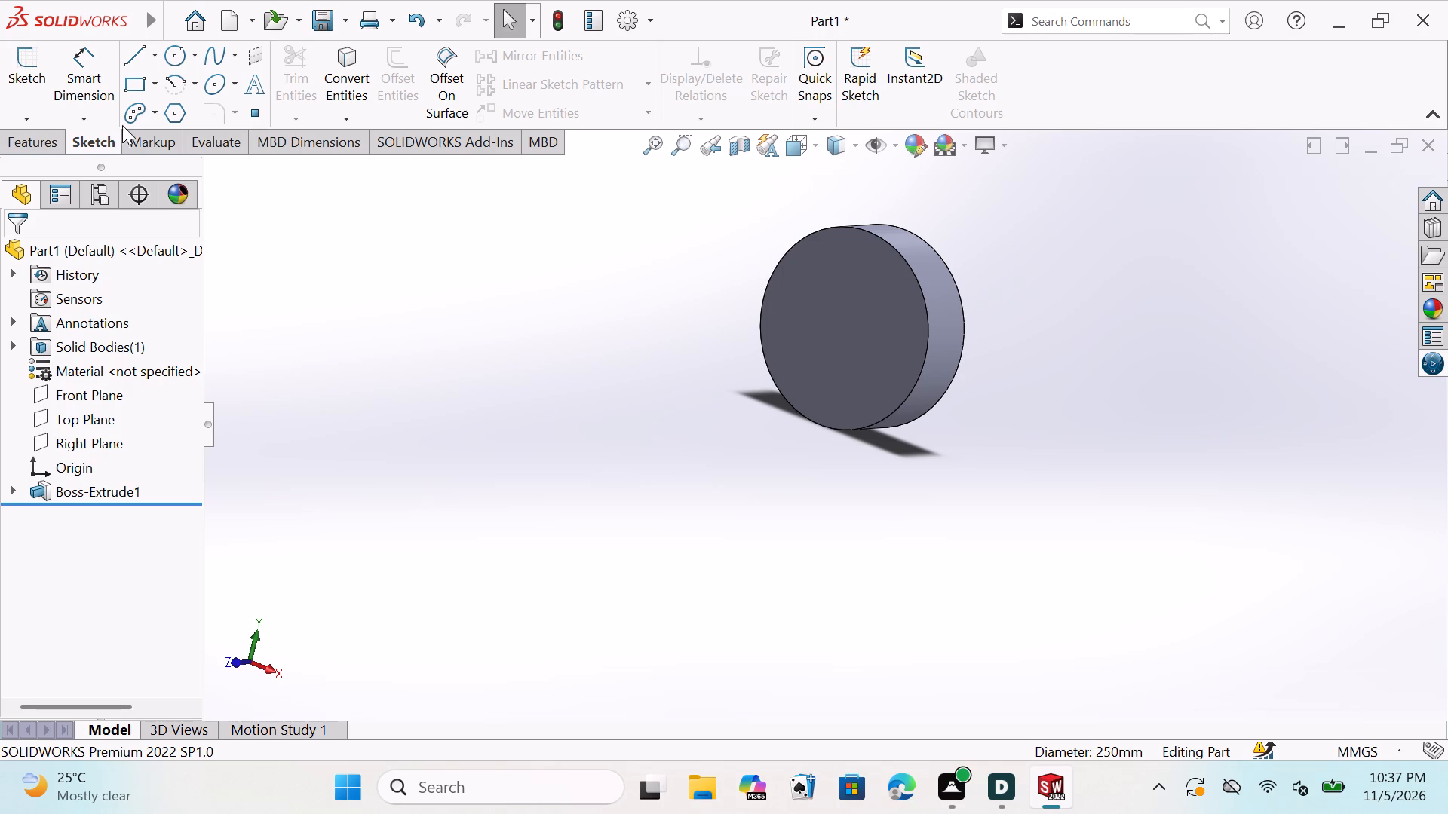
left_click(169, 54)
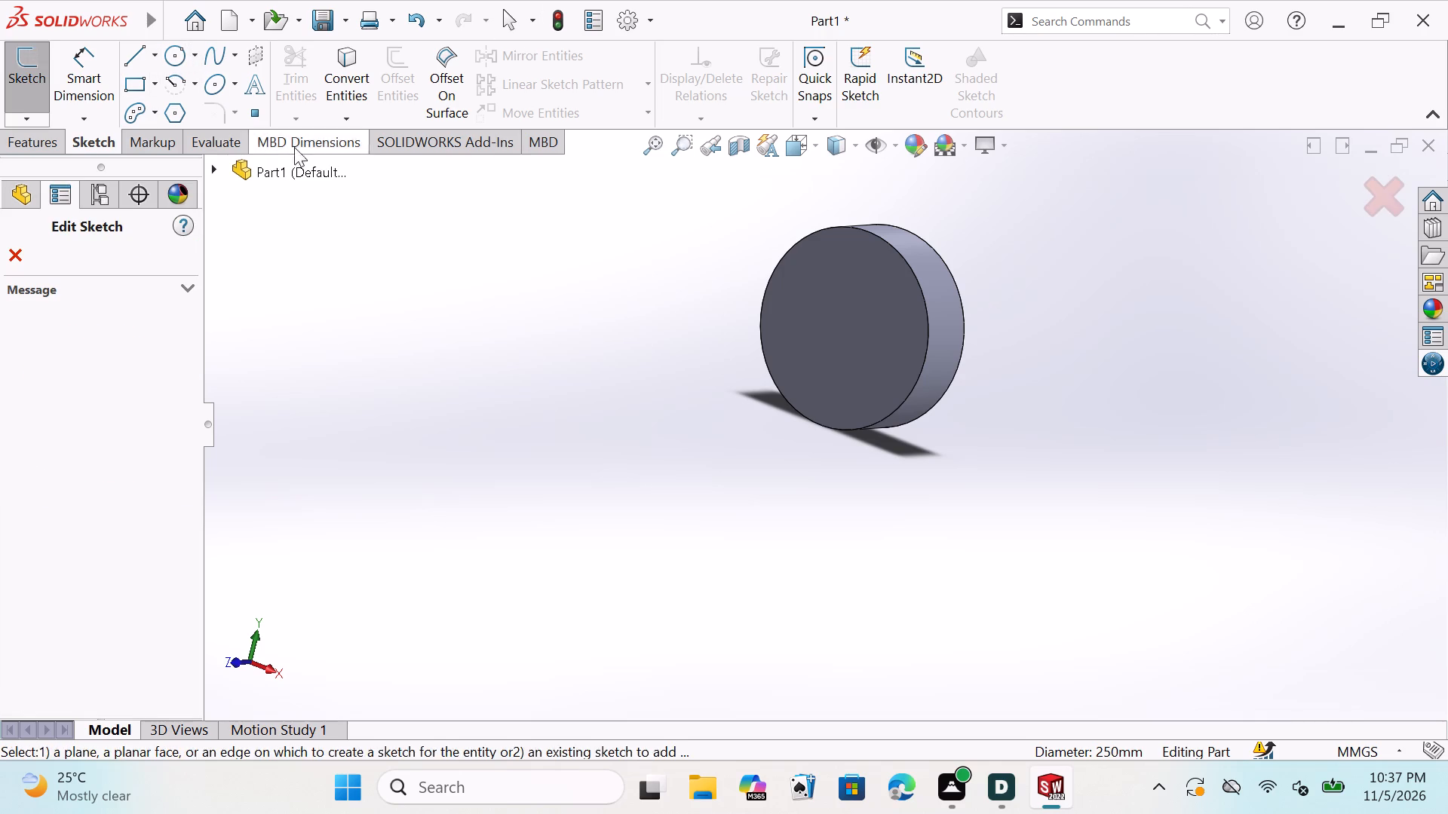
scroll(838, 316, "up", 1)
scroll(848, 347, "down", 1)
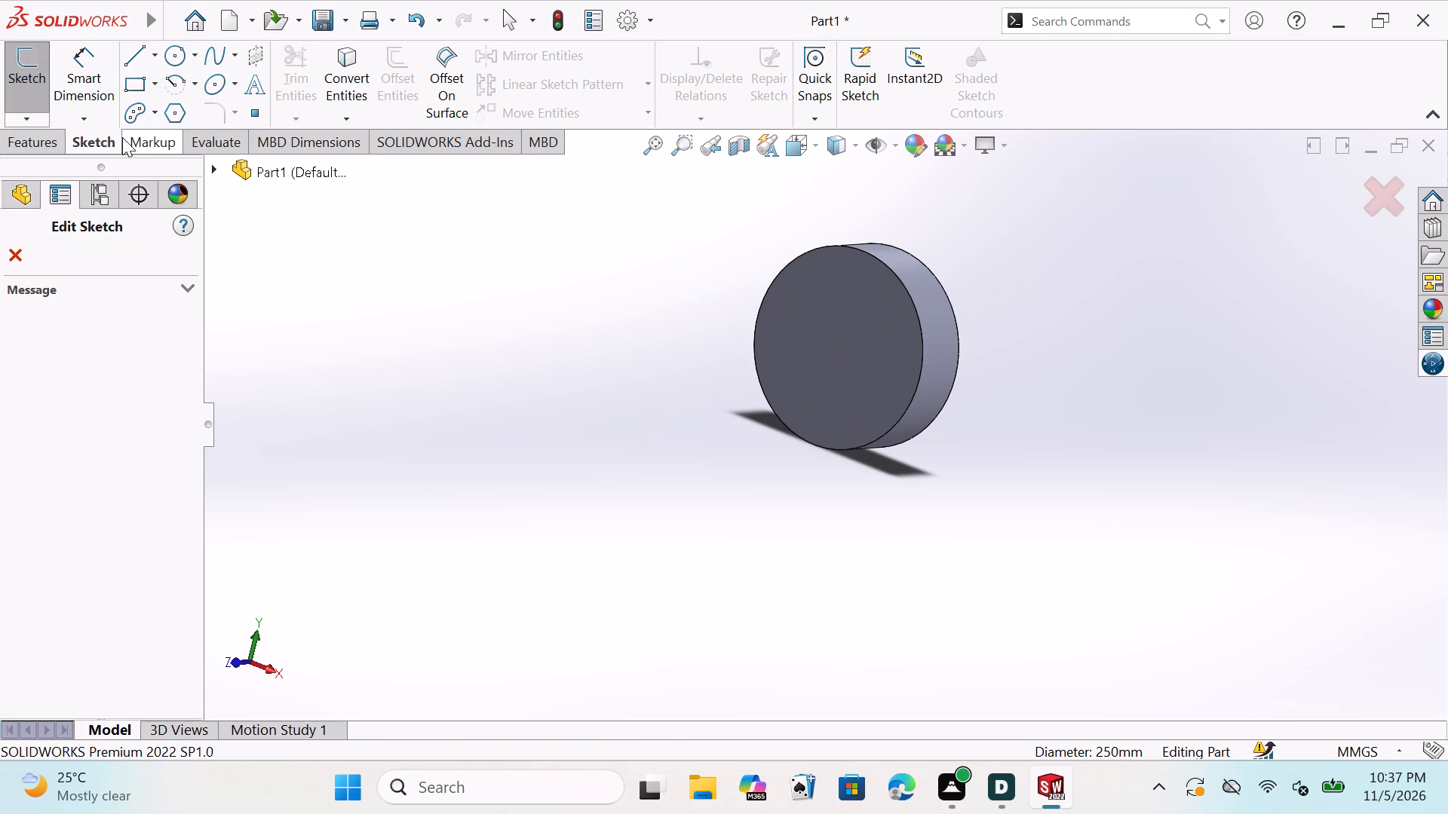
left_click(84, 142)
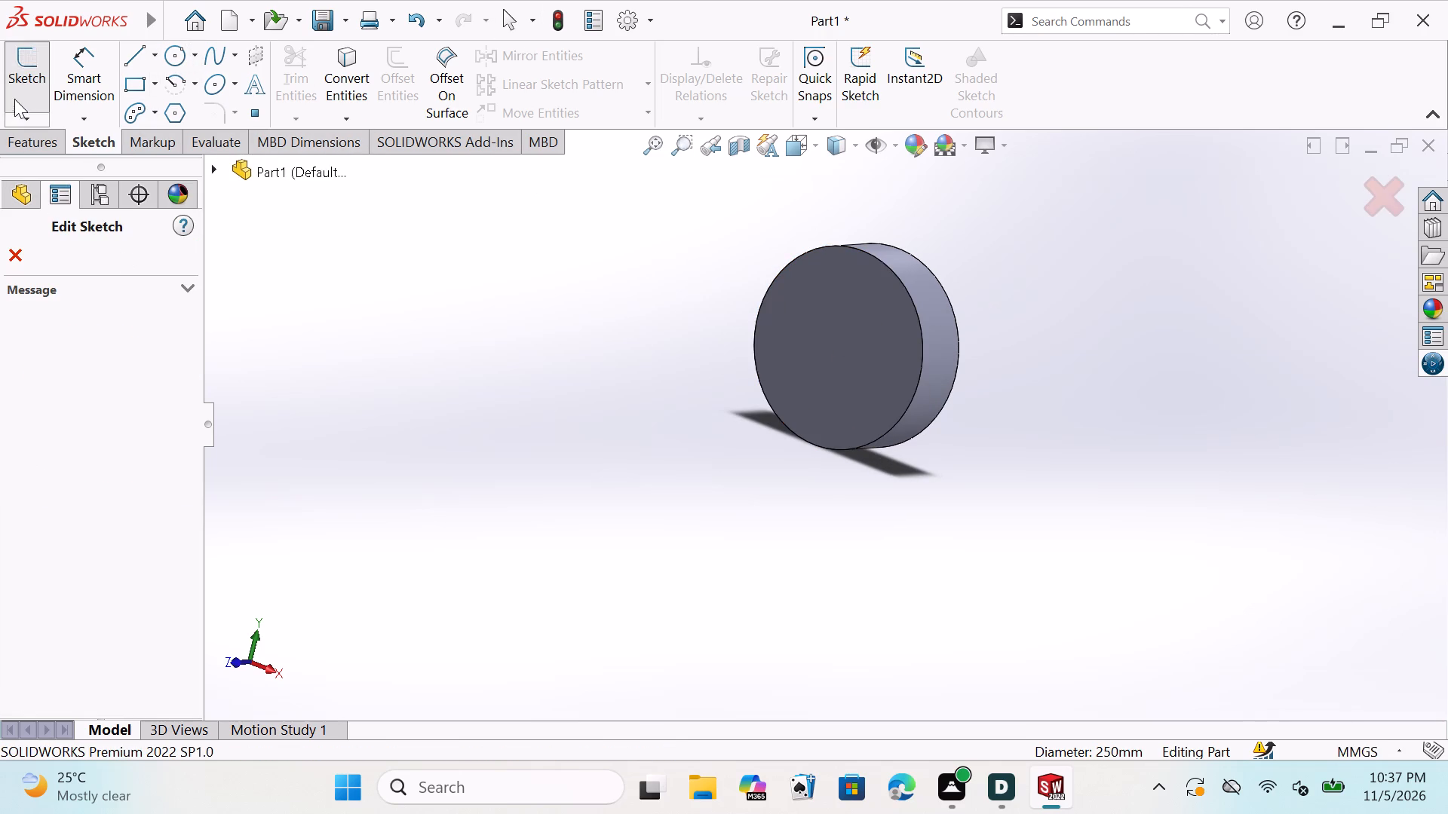
left_click(92, 136)
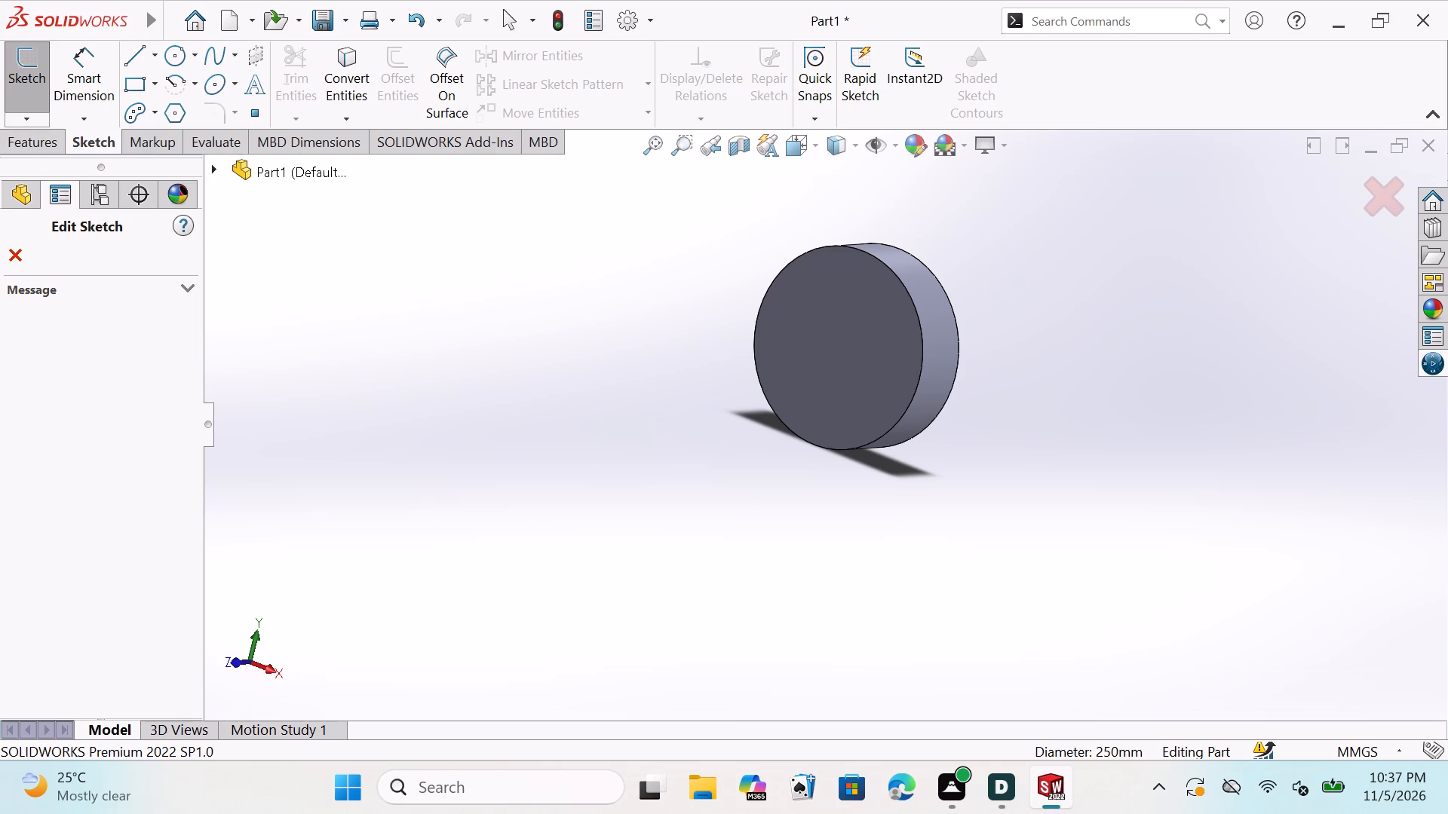
left_click(21, 192)
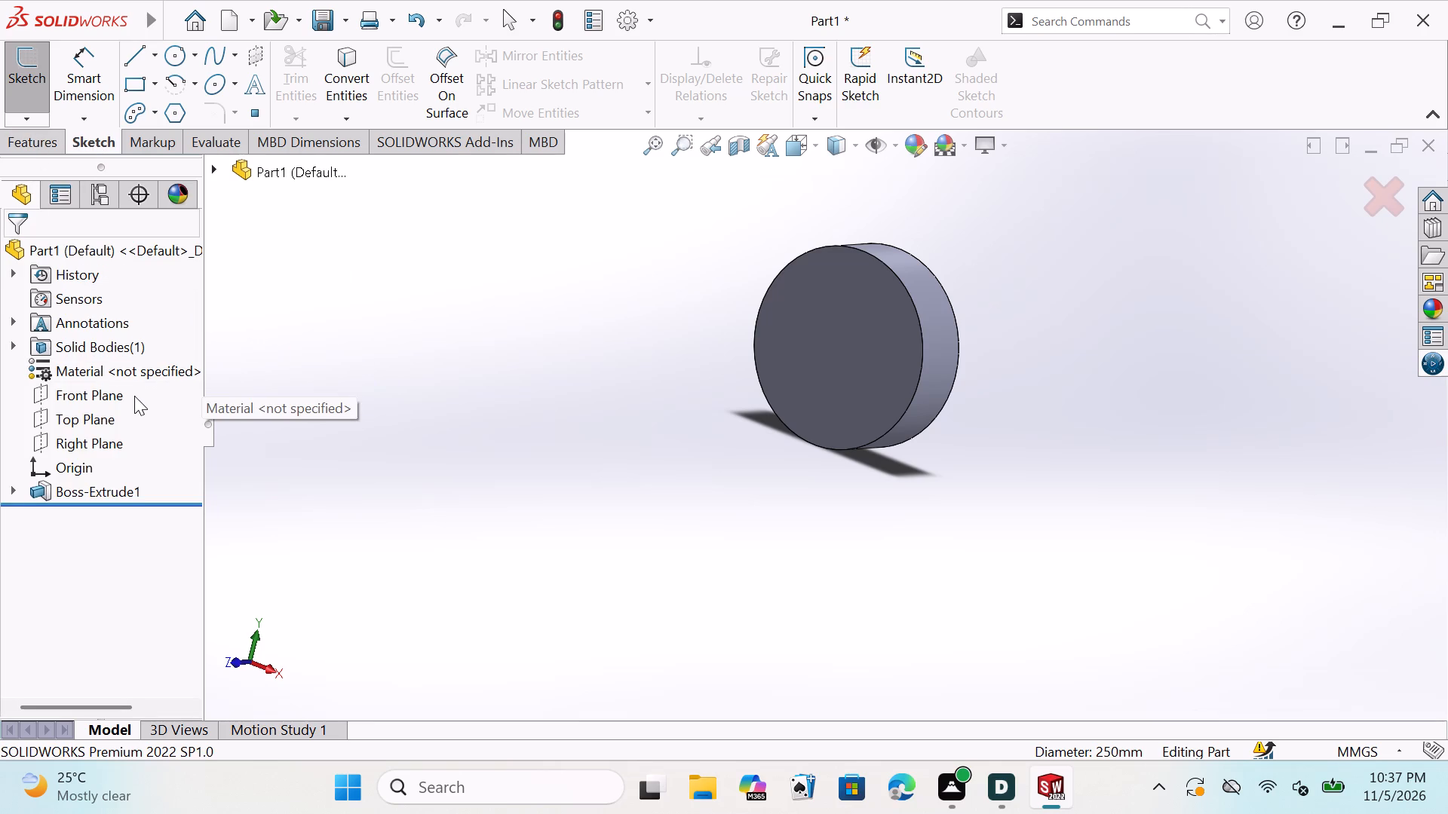
left_click(133, 398)
left_click(103, 391)
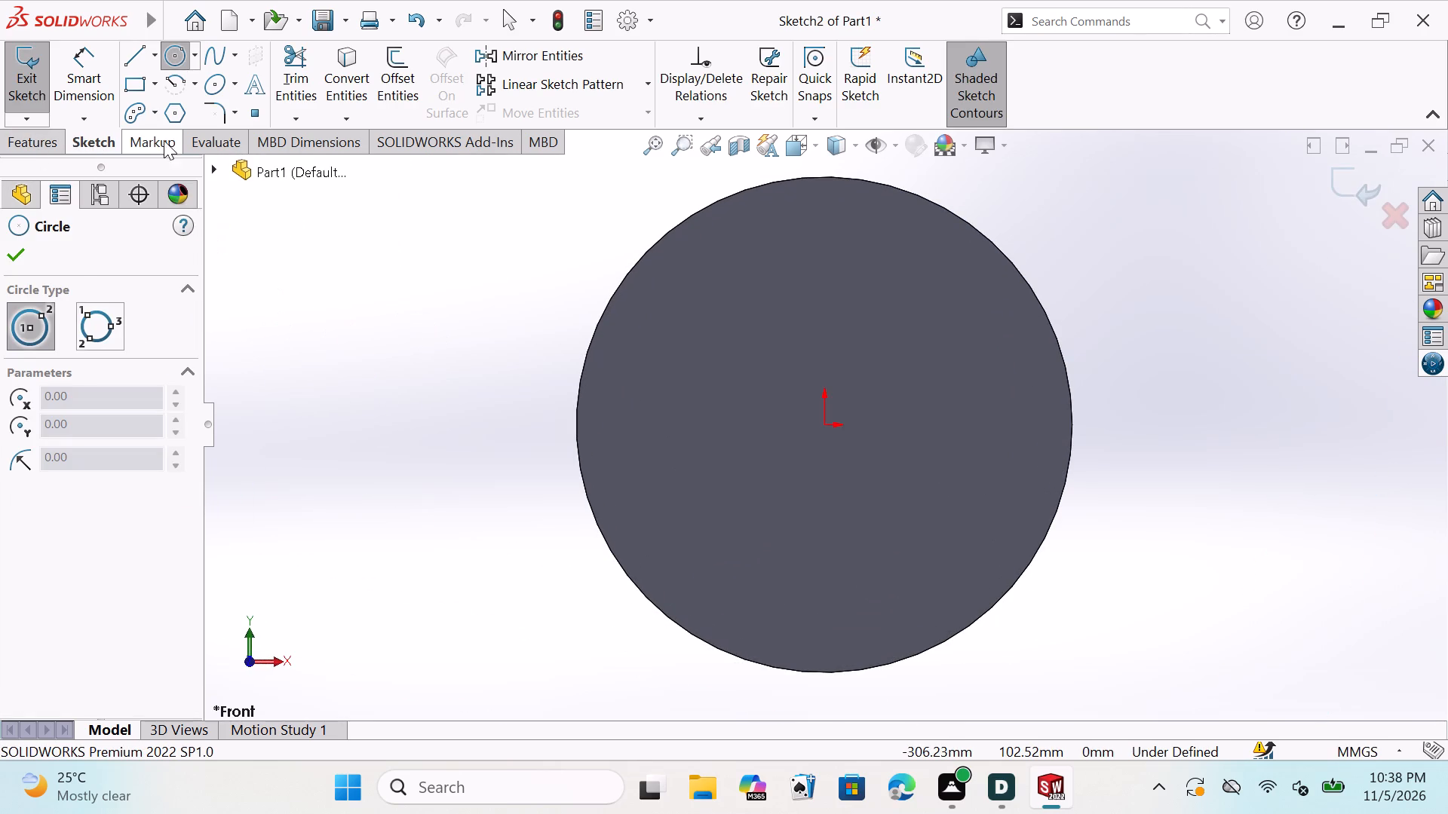
Sketch a circle centred on the origin with a radius of about 97.5 mm, inside the disc's outline.
left_click(176, 57)
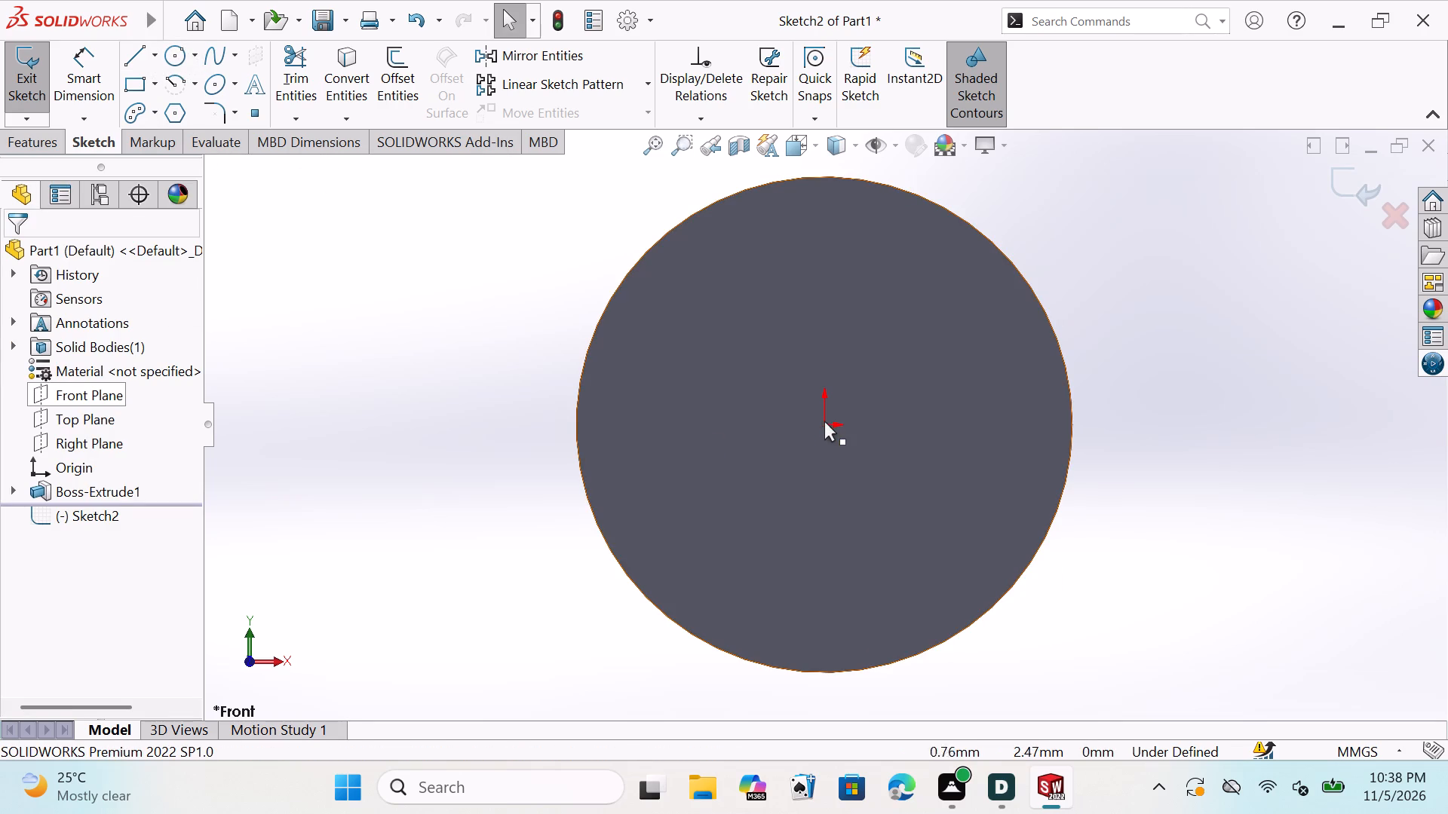
left_click(824, 421)
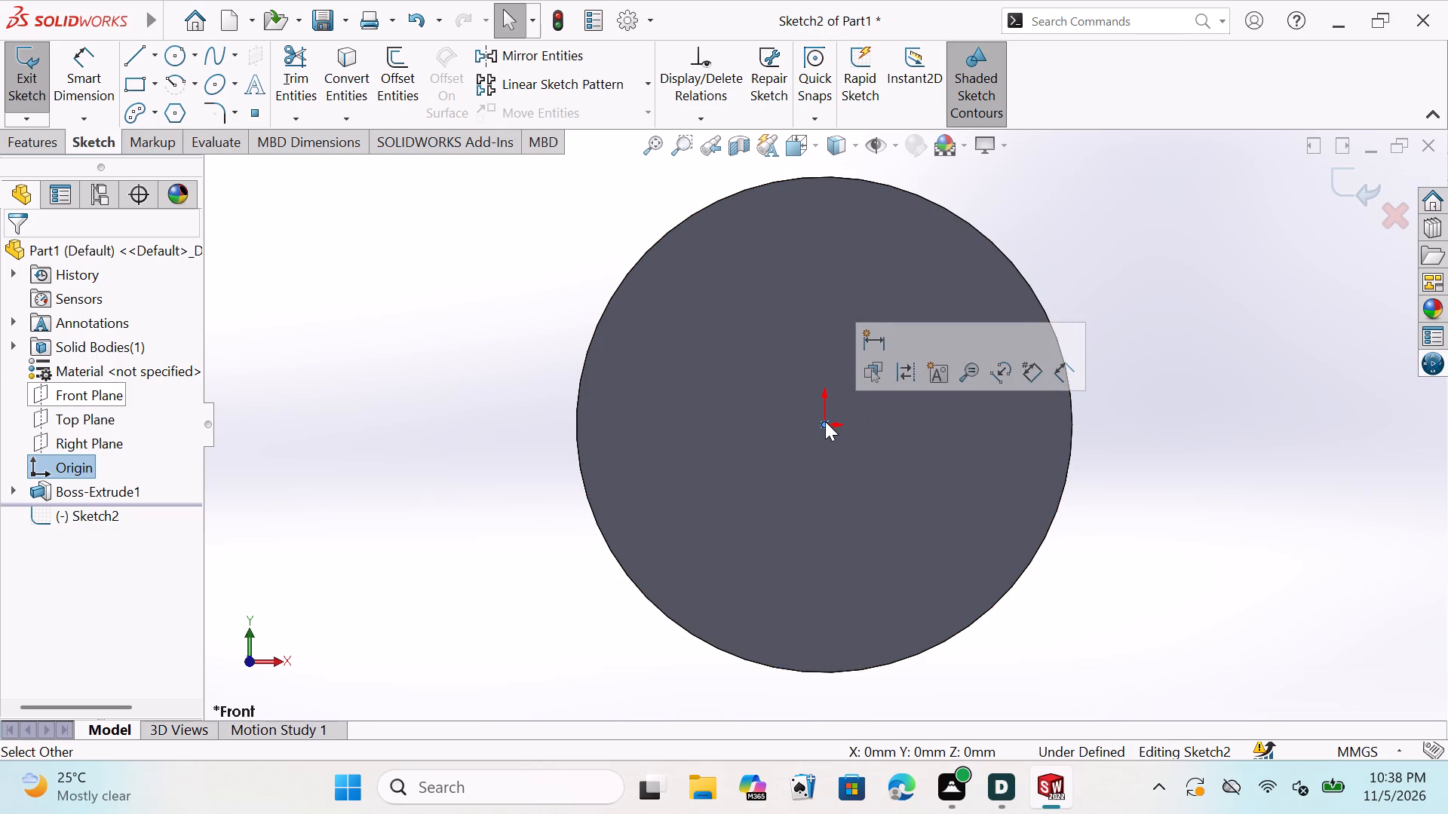
left_click(824, 421)
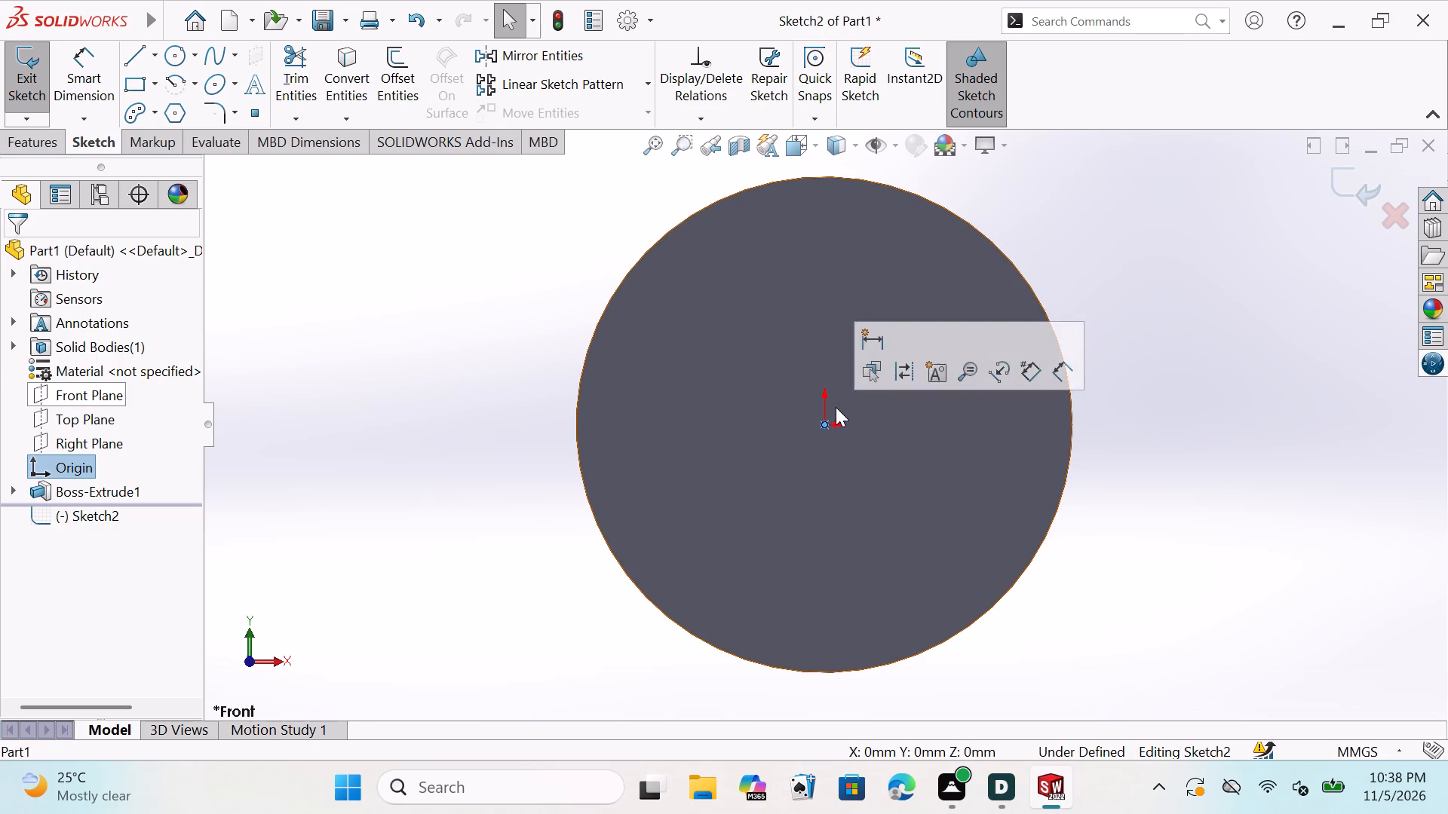
left_click(176, 50)
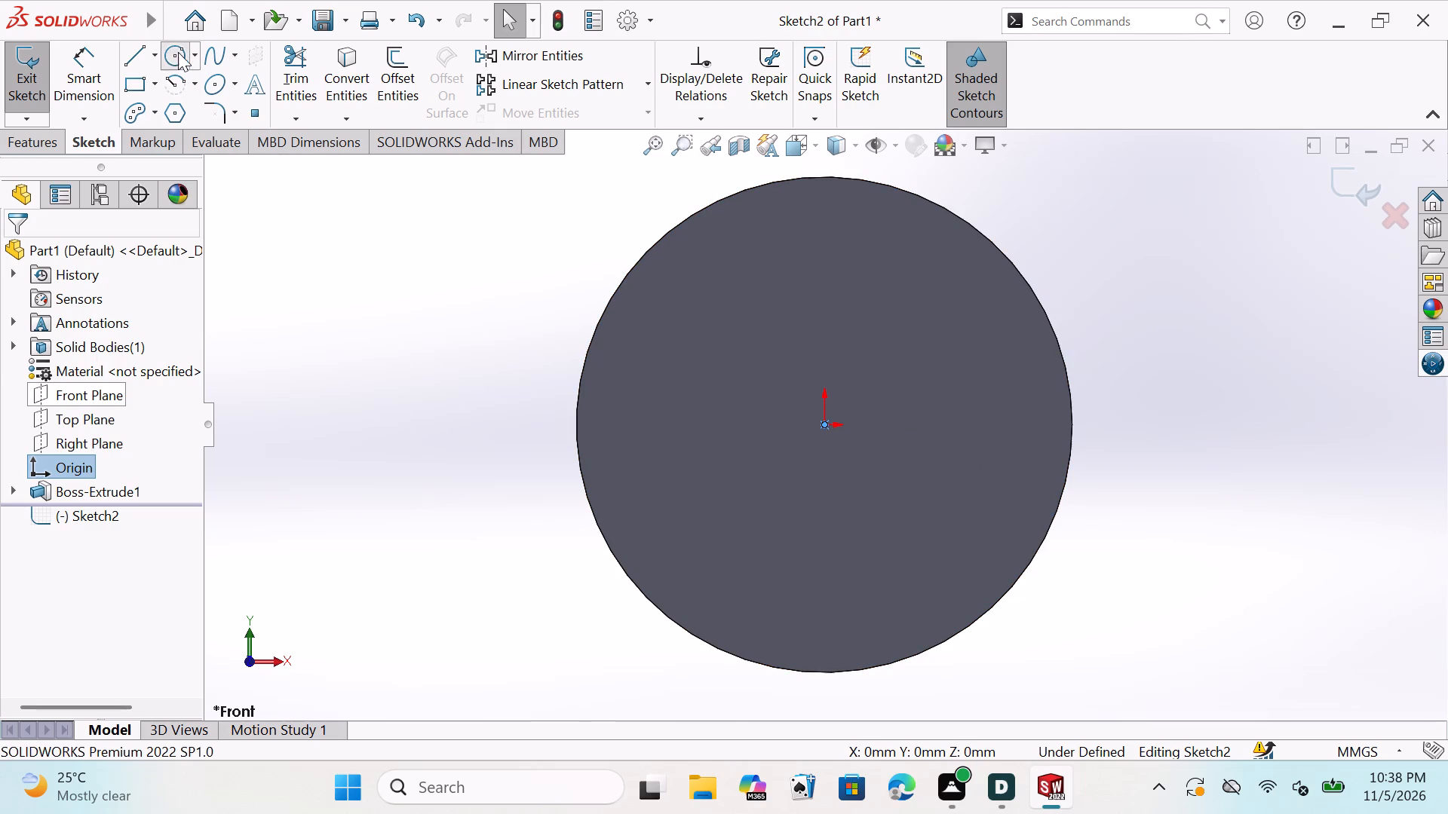
left_click(825, 424)
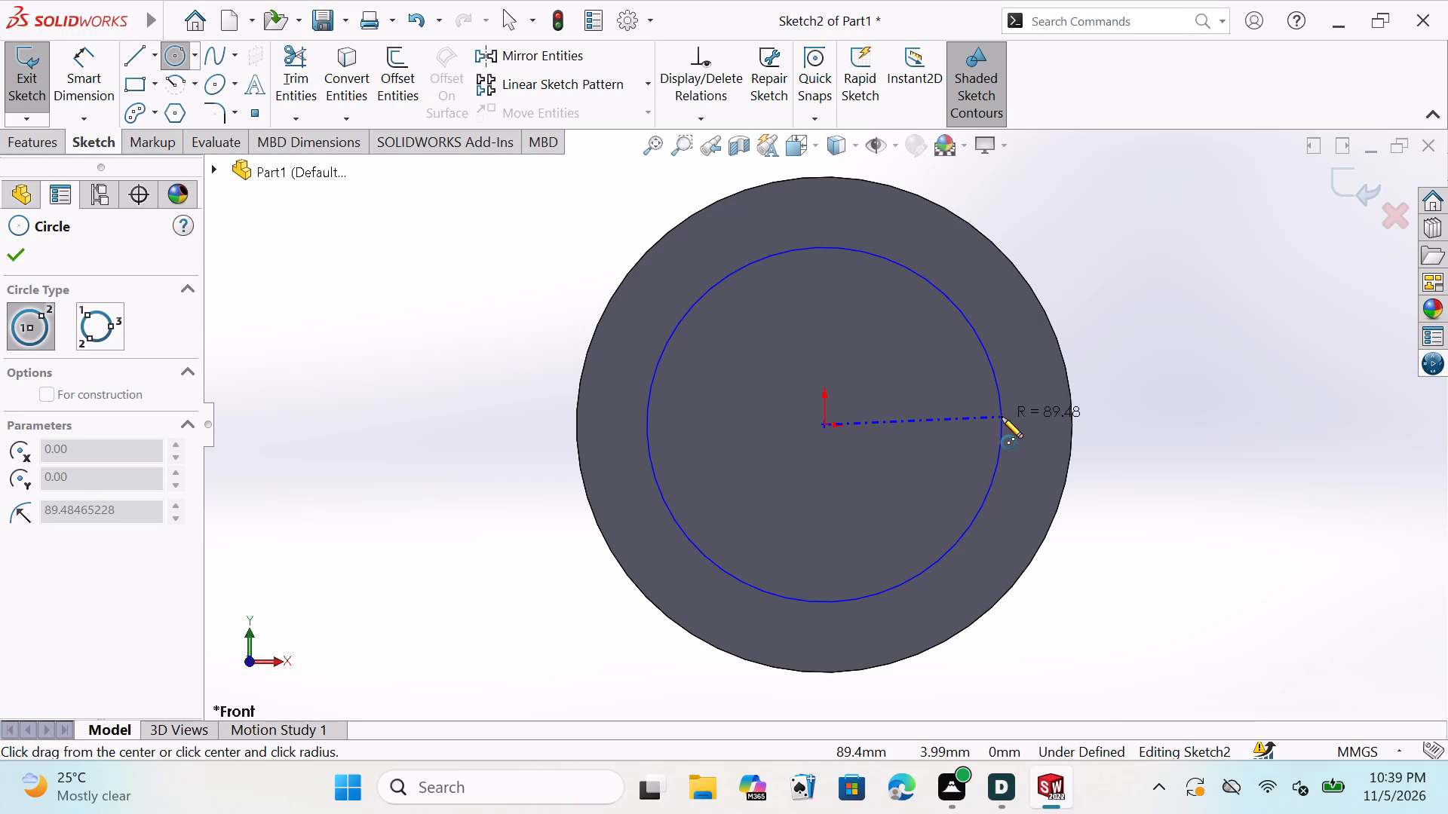
left_click(1006, 359)
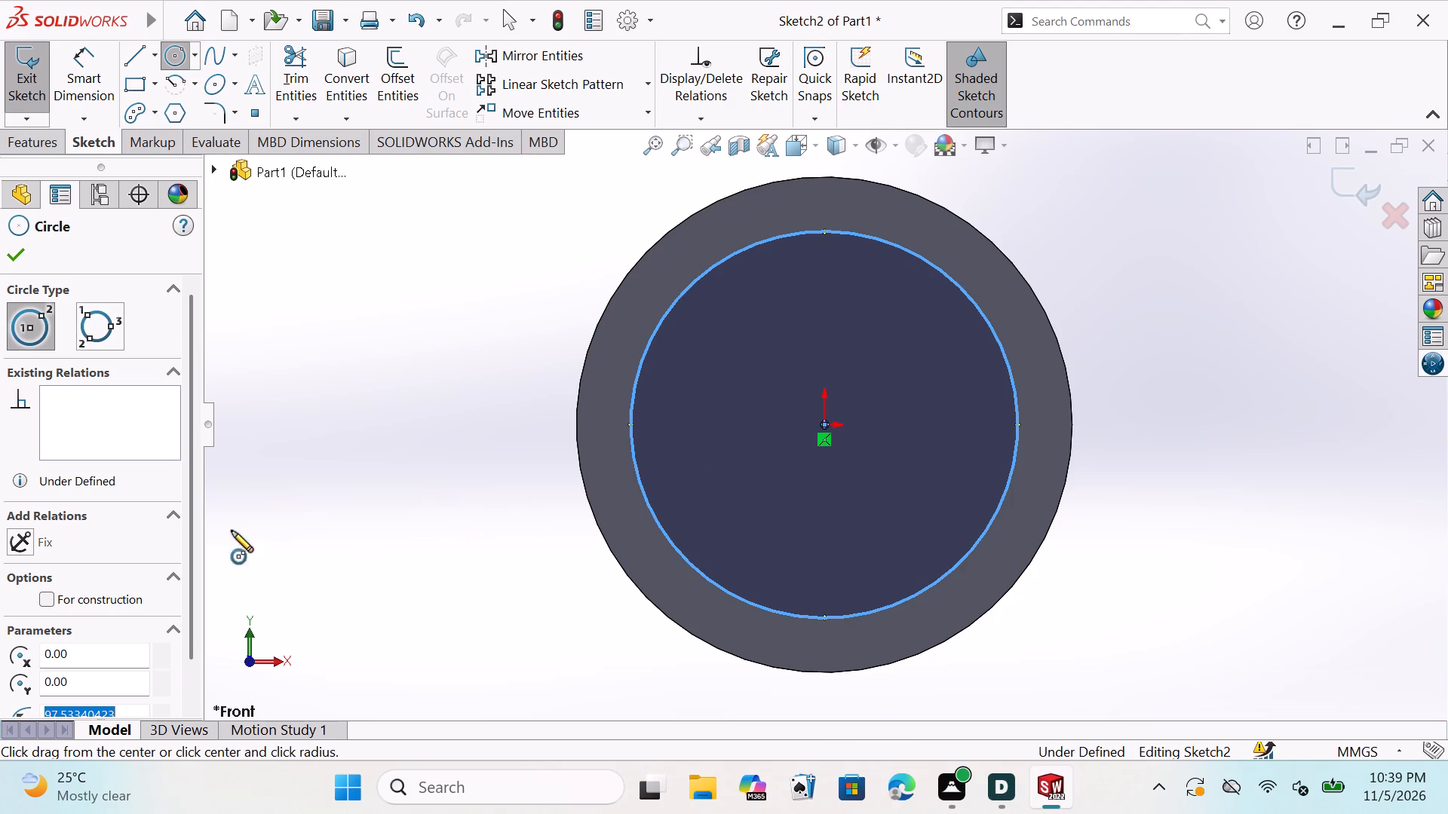
double_click(19, 255)
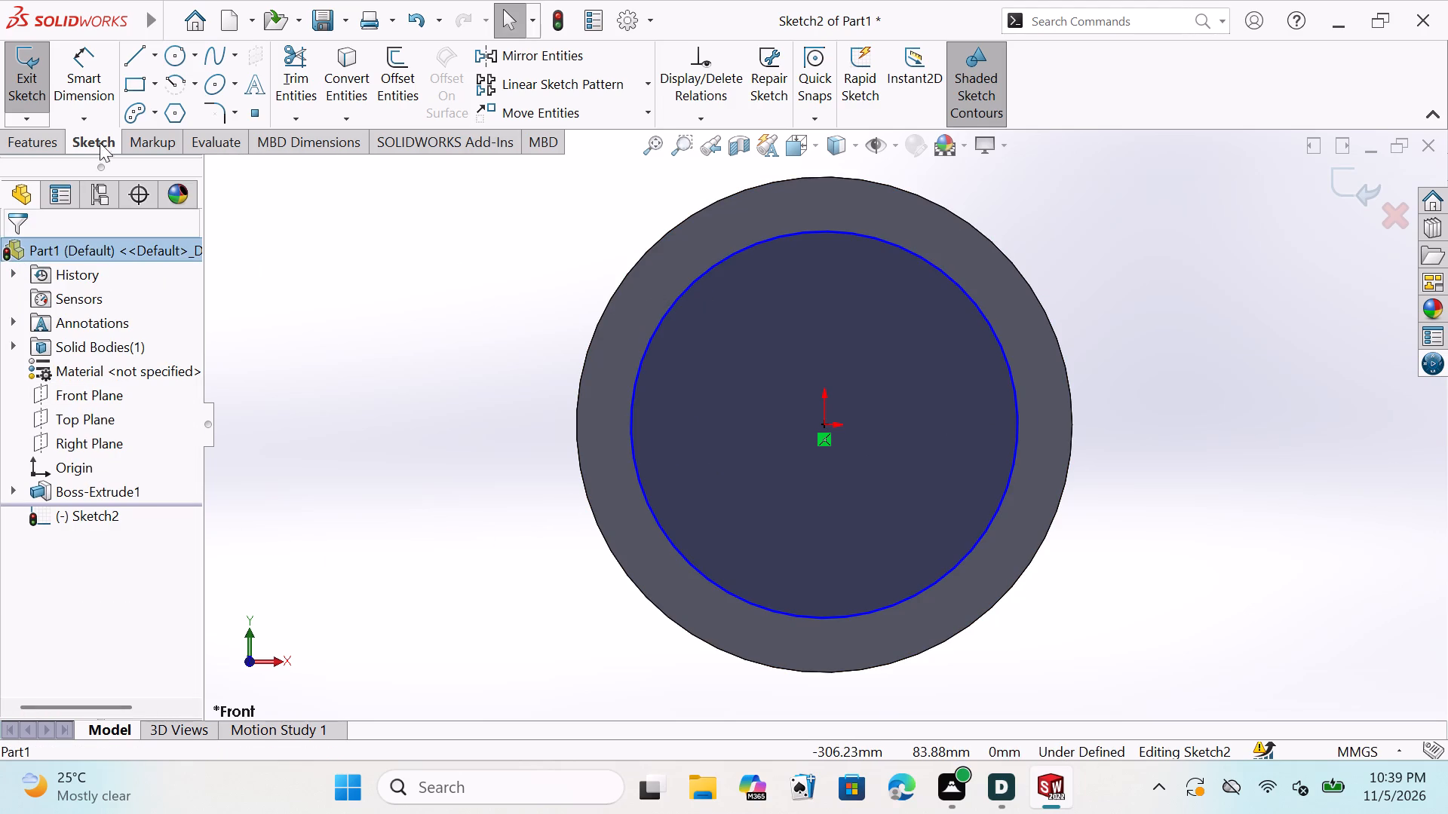
Sketch a second, smaller circle centred on the origin with a radius of about 81.4 mm.
left_click(177, 55)
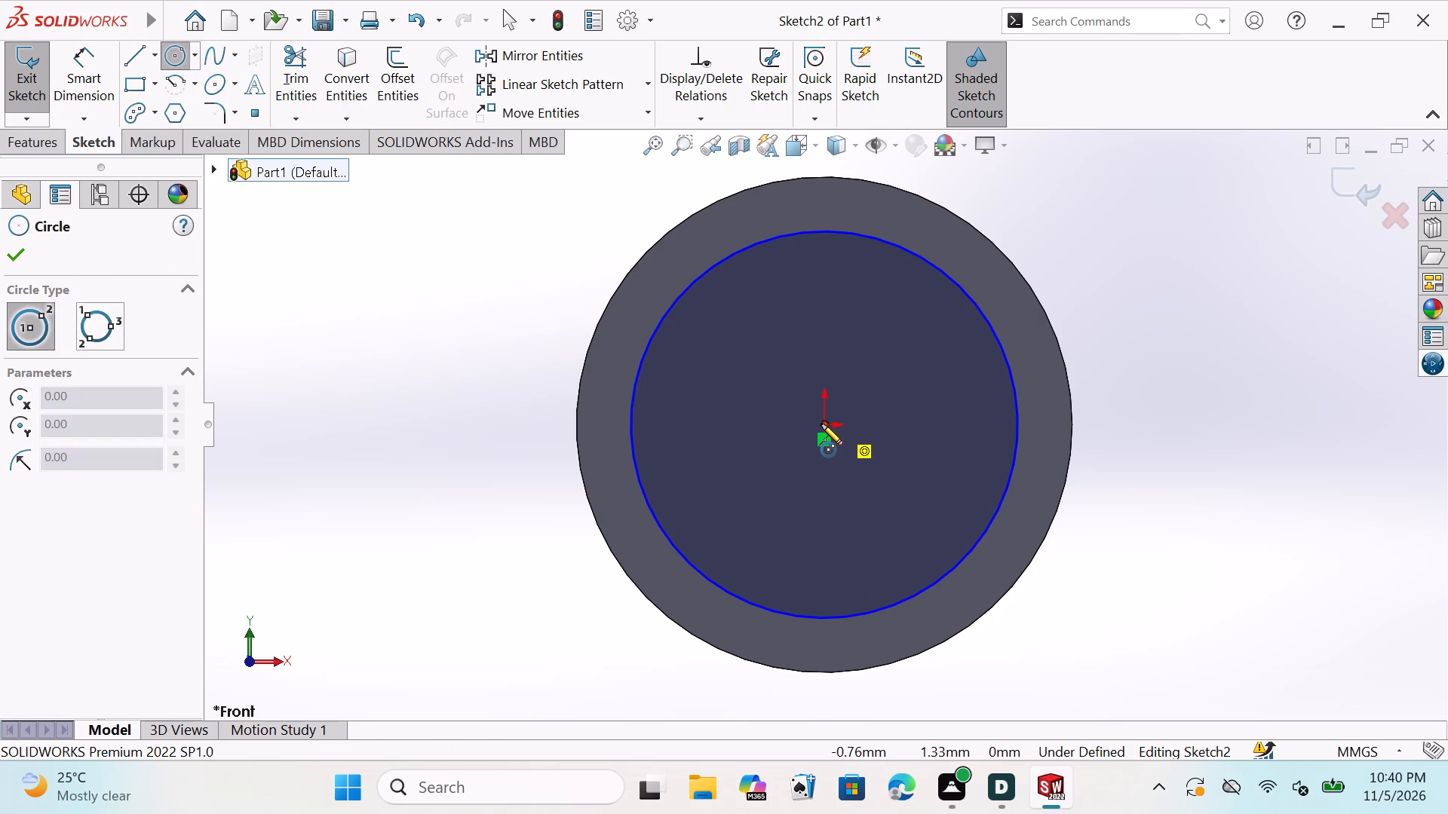
left_click(824, 425)
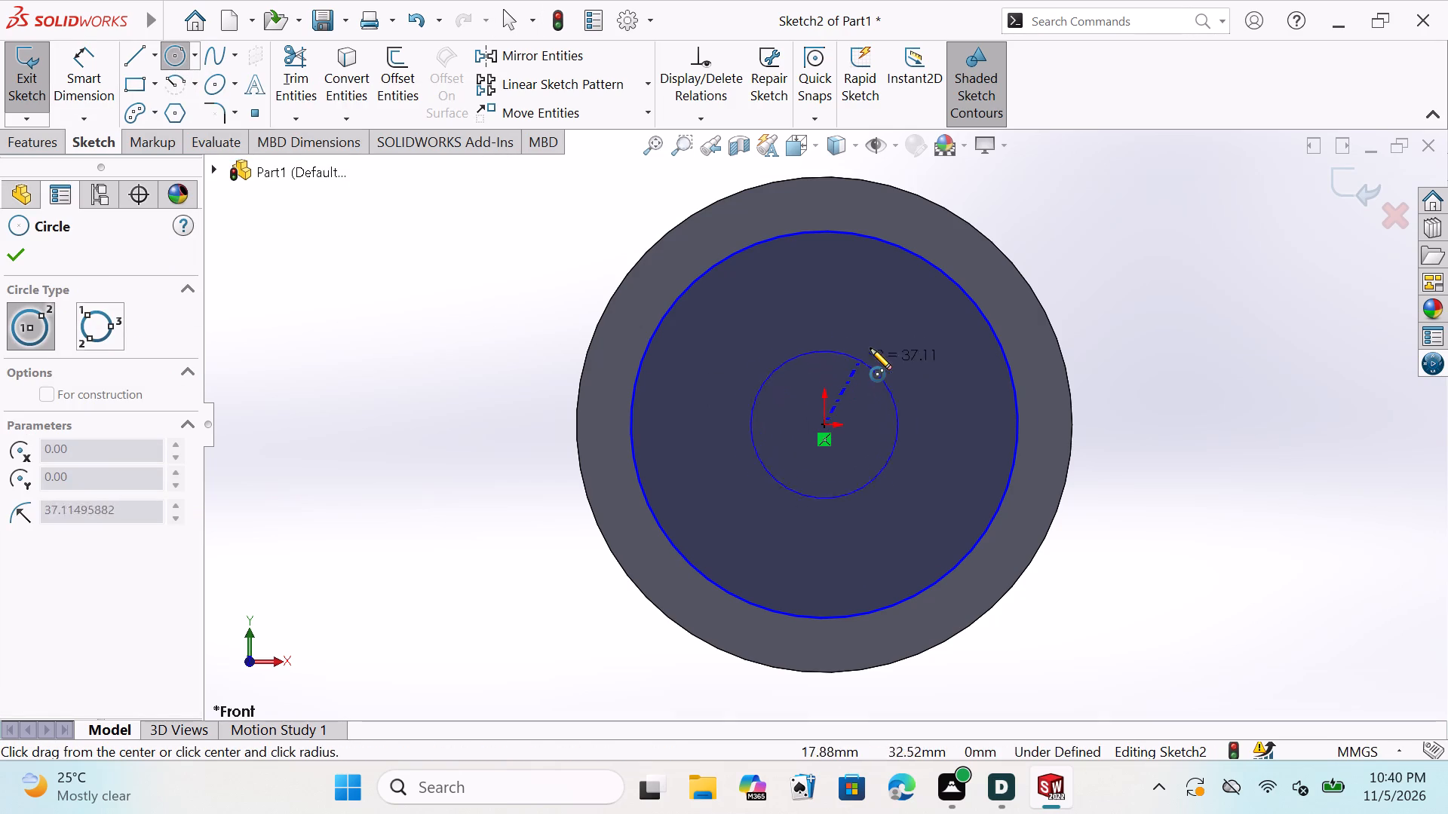
double_click(891, 278)
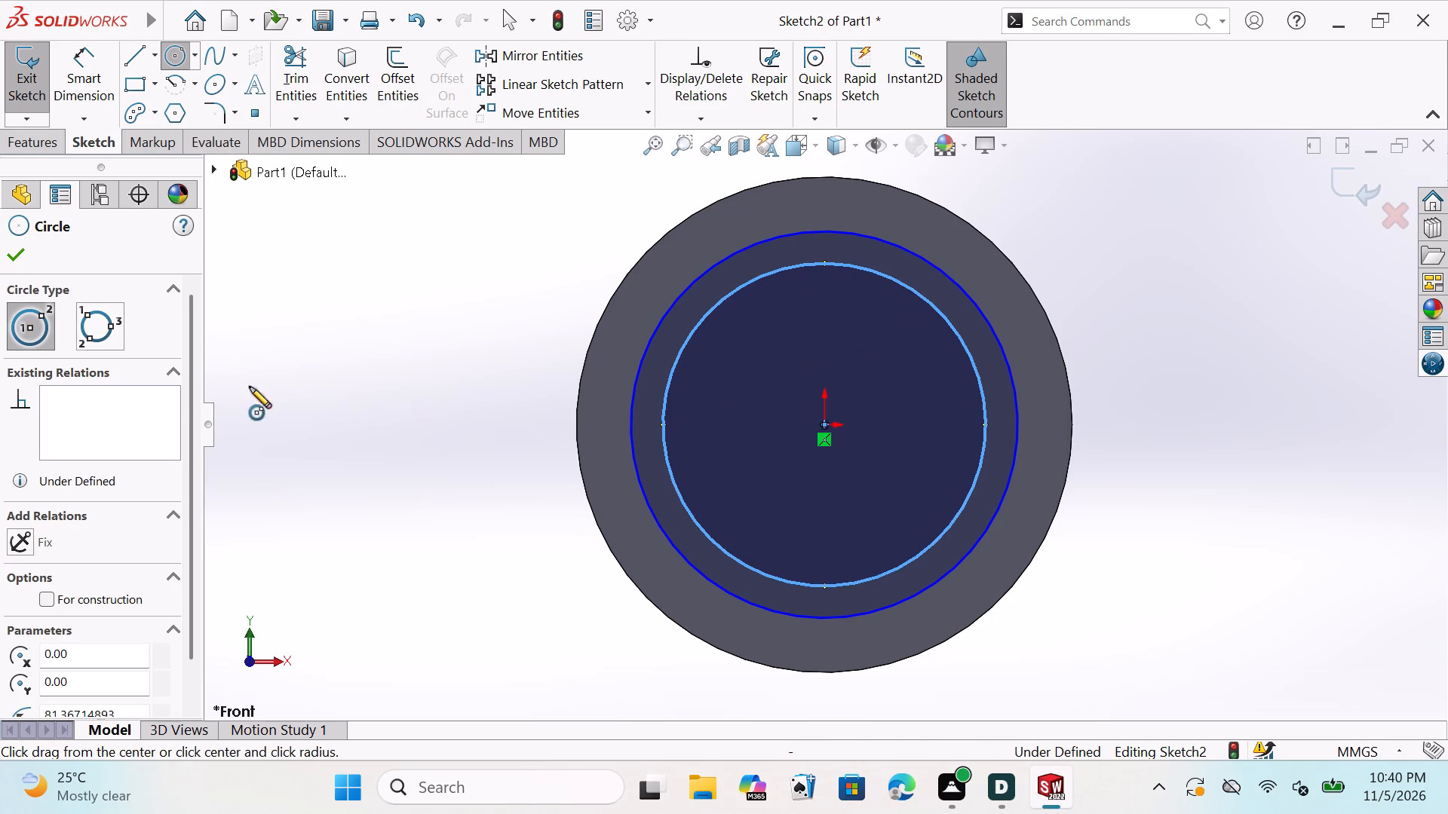
left_click(6, 264)
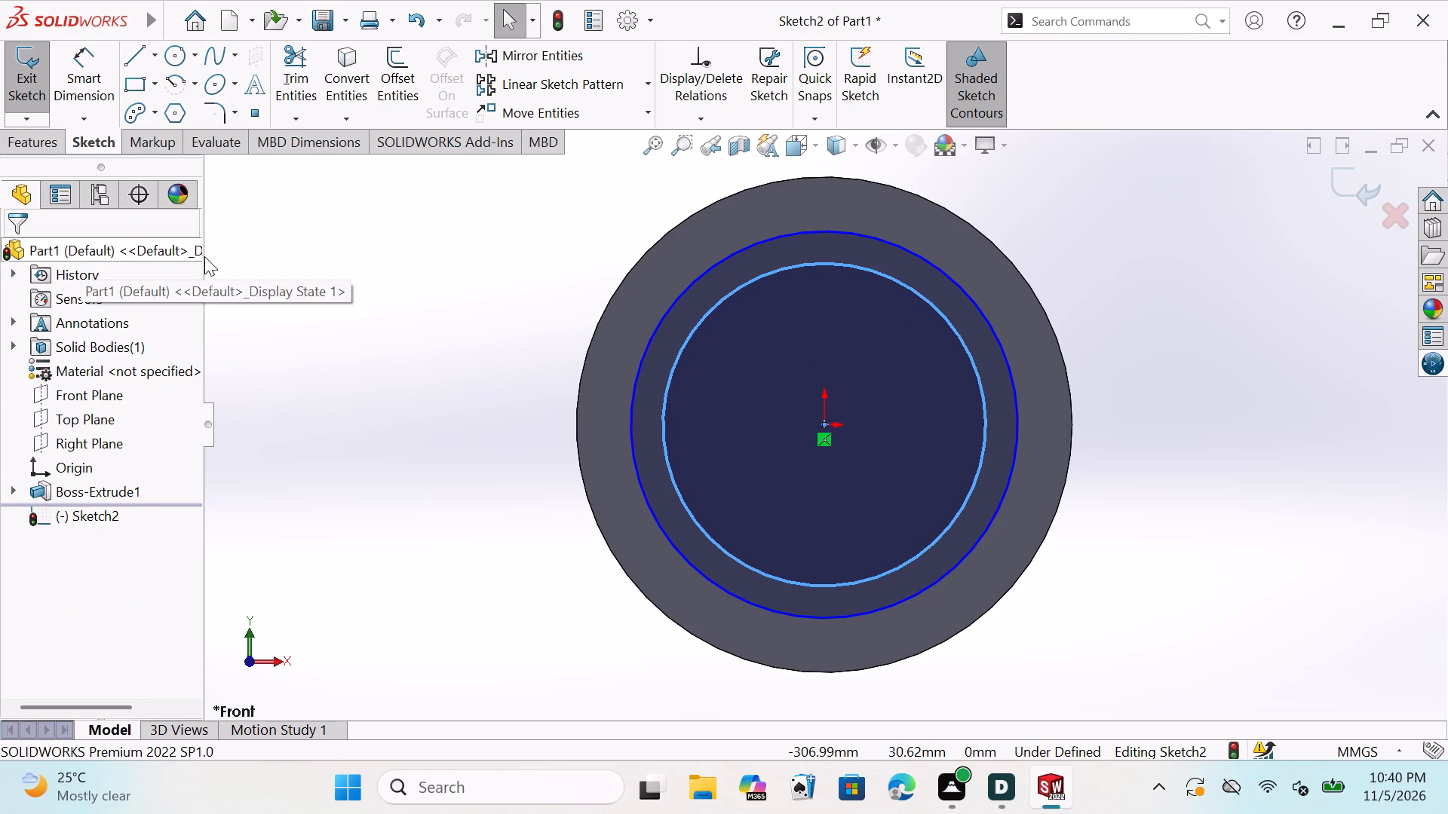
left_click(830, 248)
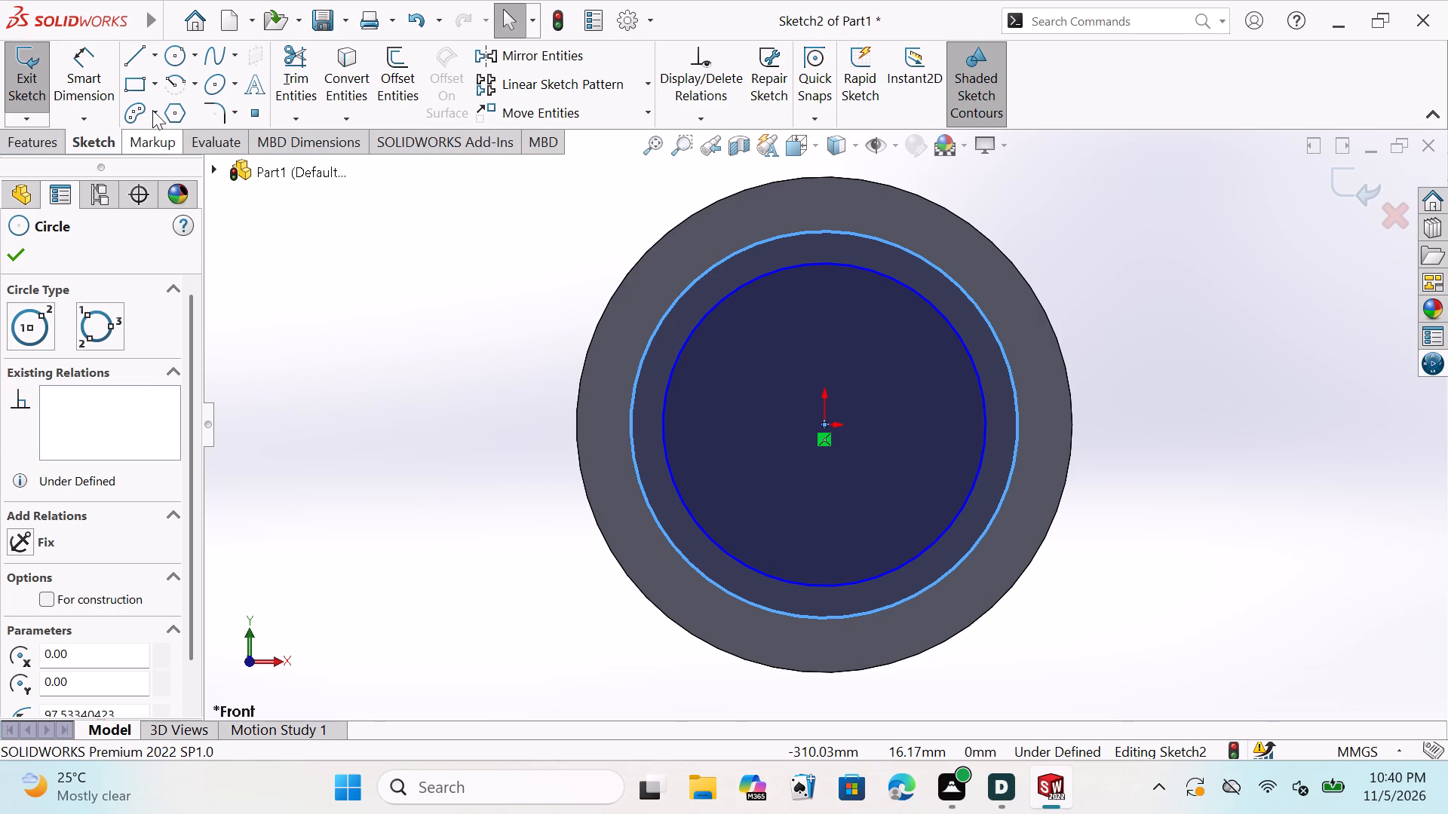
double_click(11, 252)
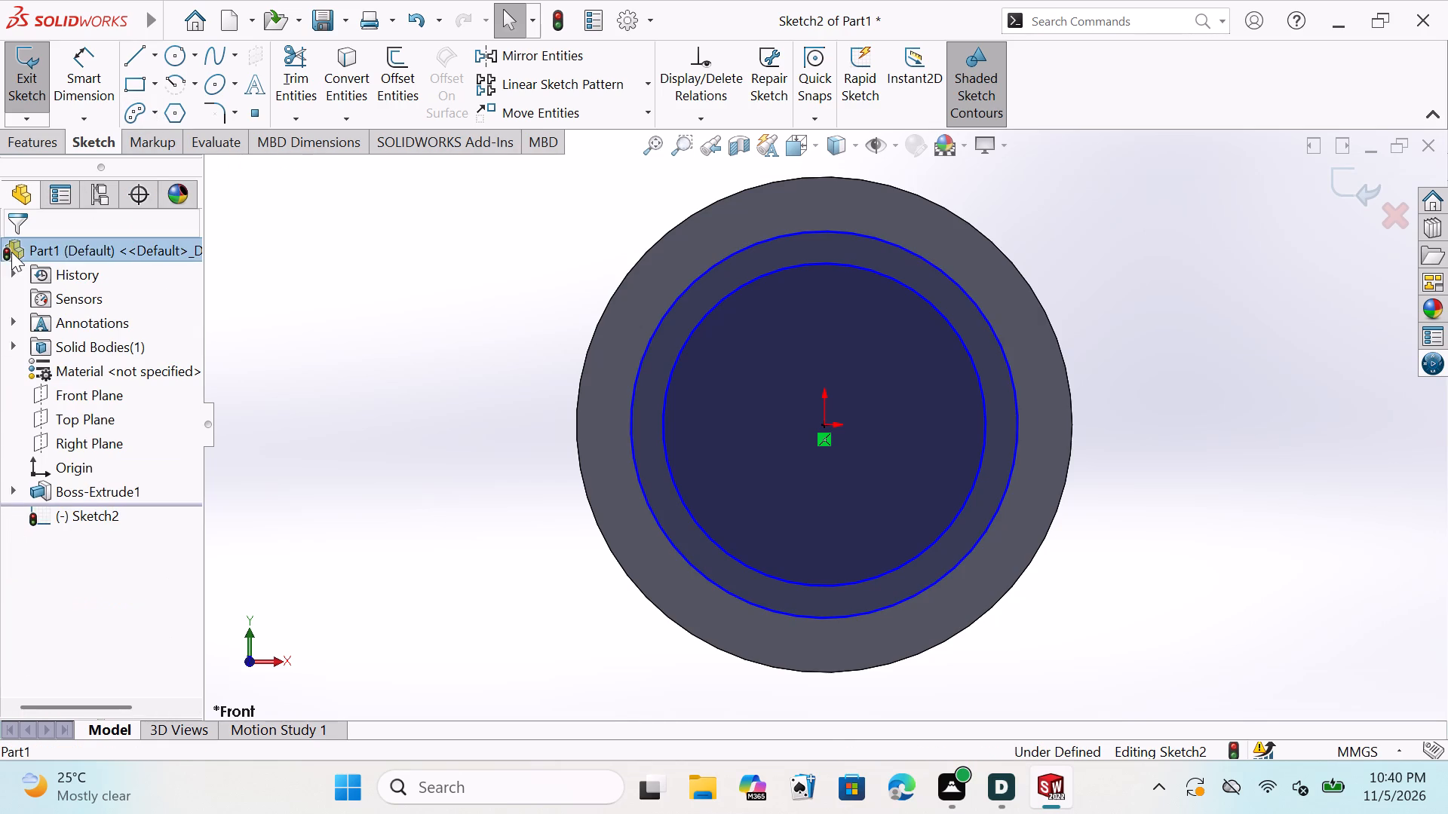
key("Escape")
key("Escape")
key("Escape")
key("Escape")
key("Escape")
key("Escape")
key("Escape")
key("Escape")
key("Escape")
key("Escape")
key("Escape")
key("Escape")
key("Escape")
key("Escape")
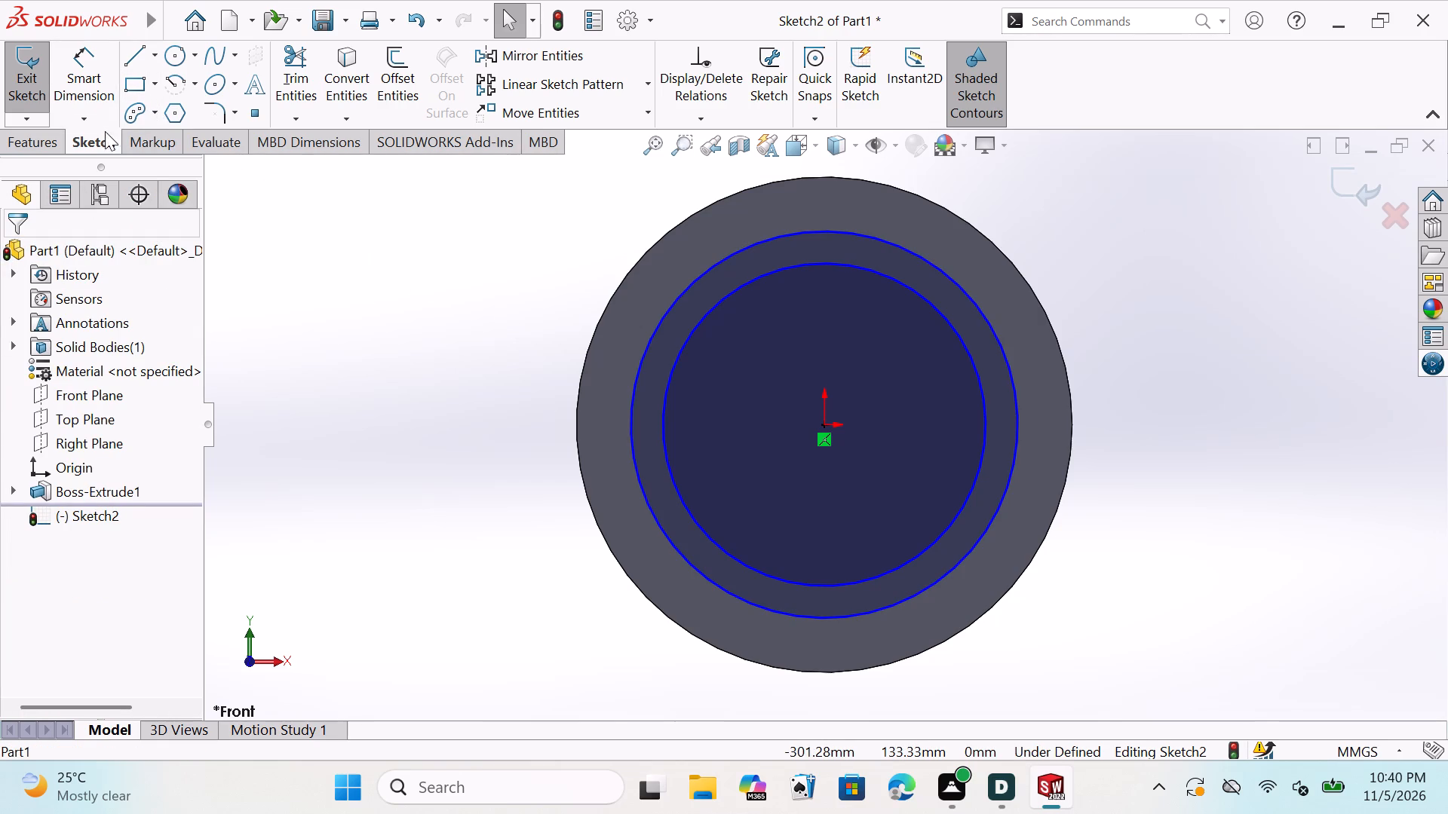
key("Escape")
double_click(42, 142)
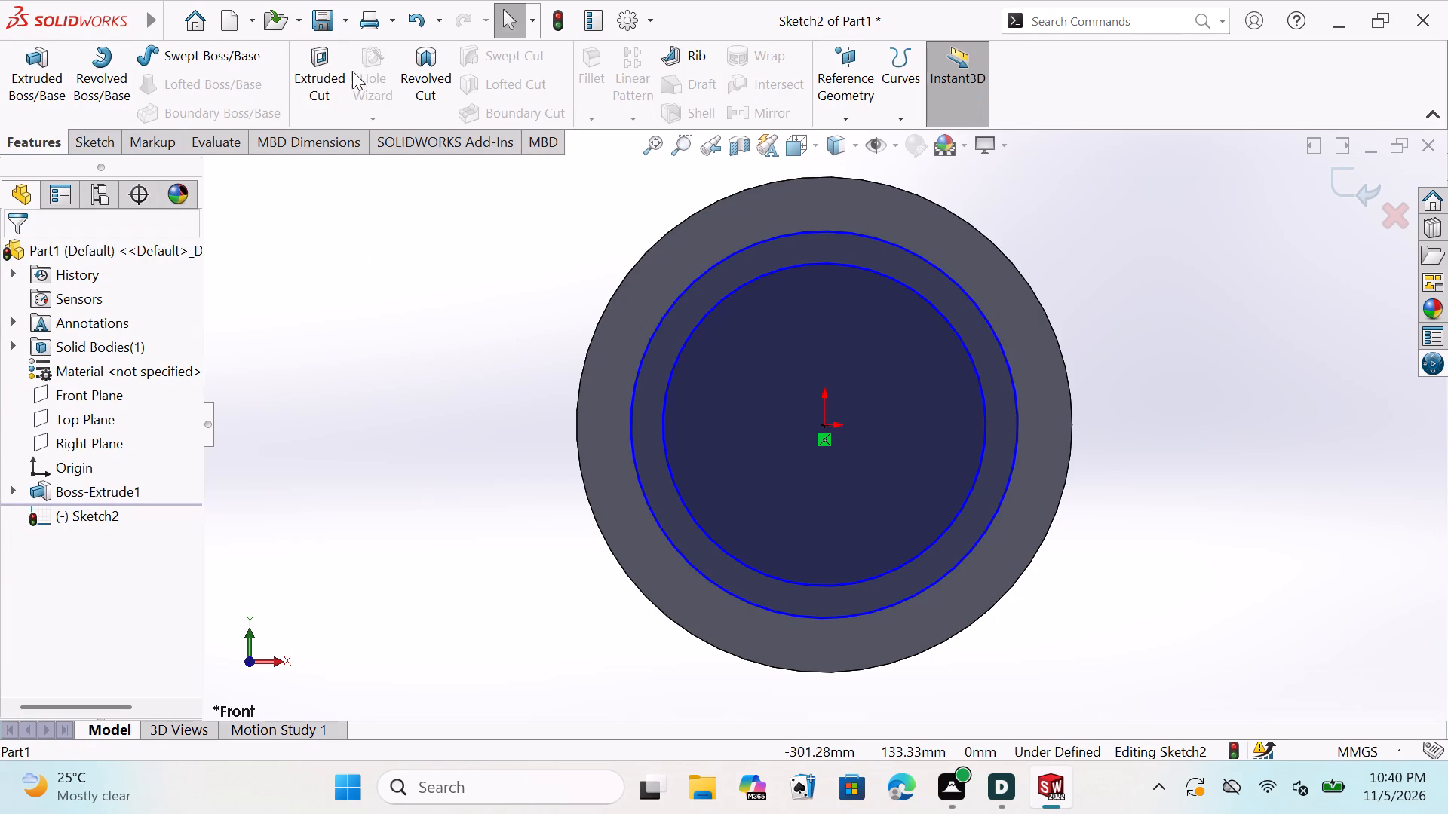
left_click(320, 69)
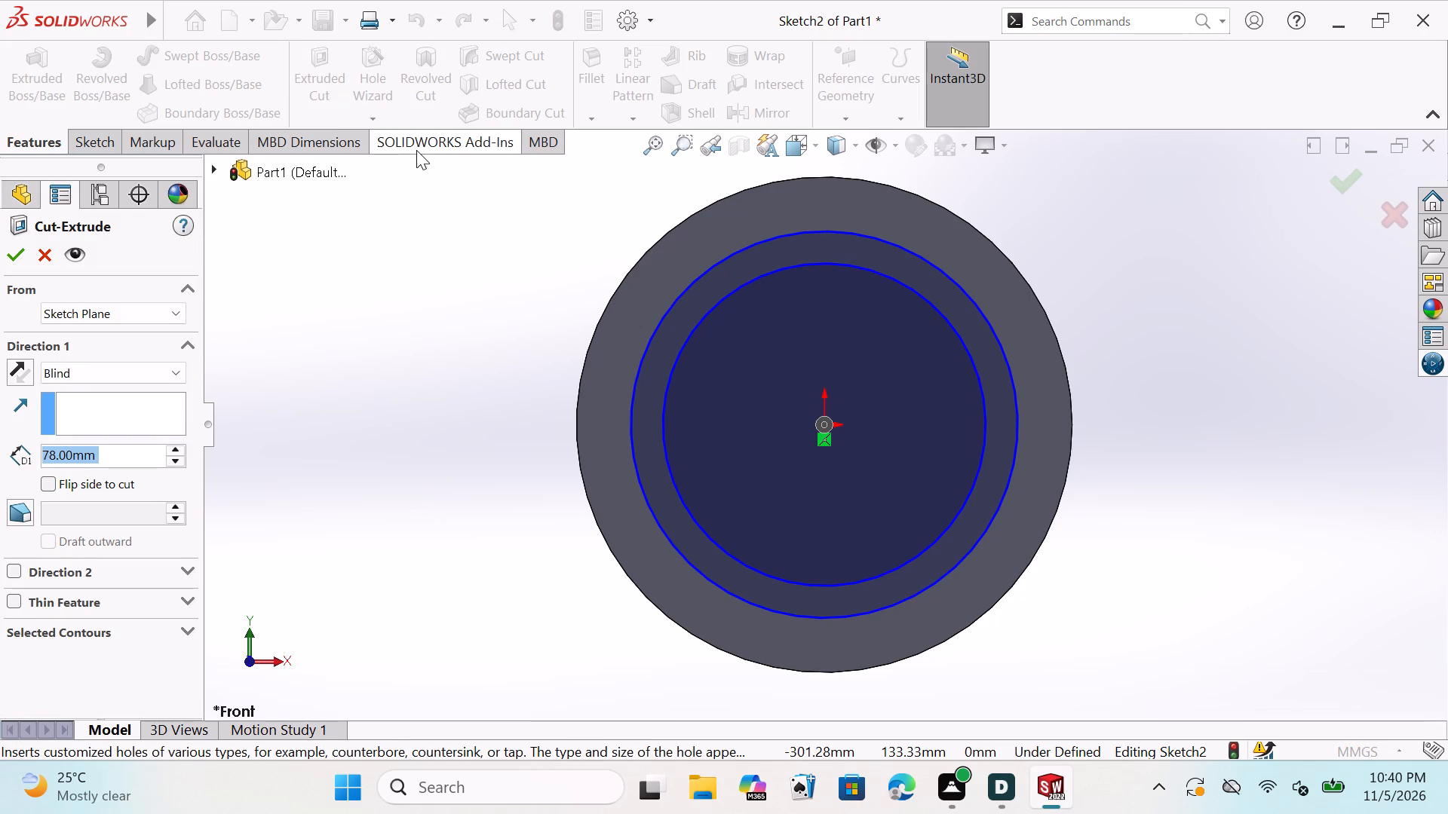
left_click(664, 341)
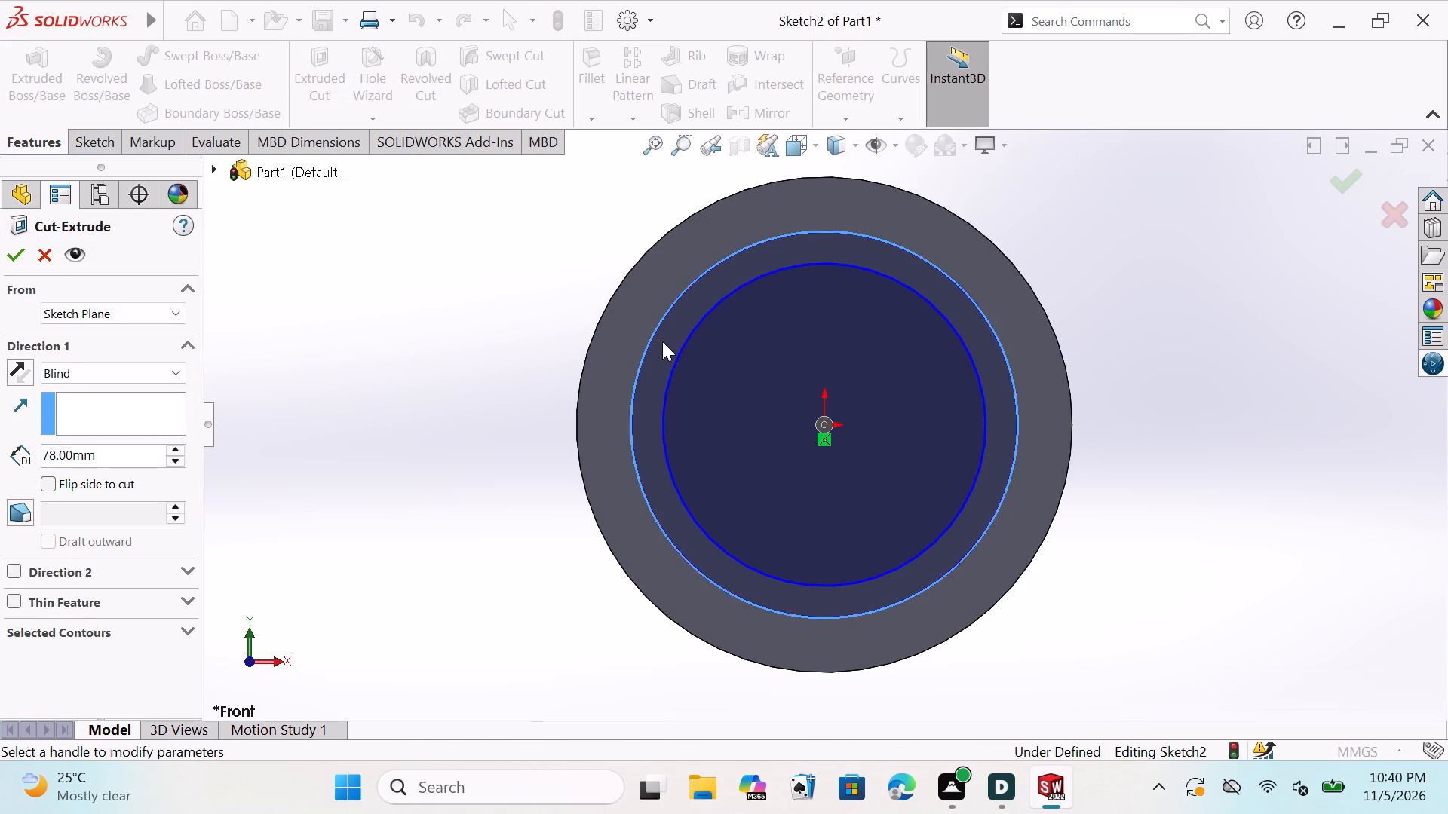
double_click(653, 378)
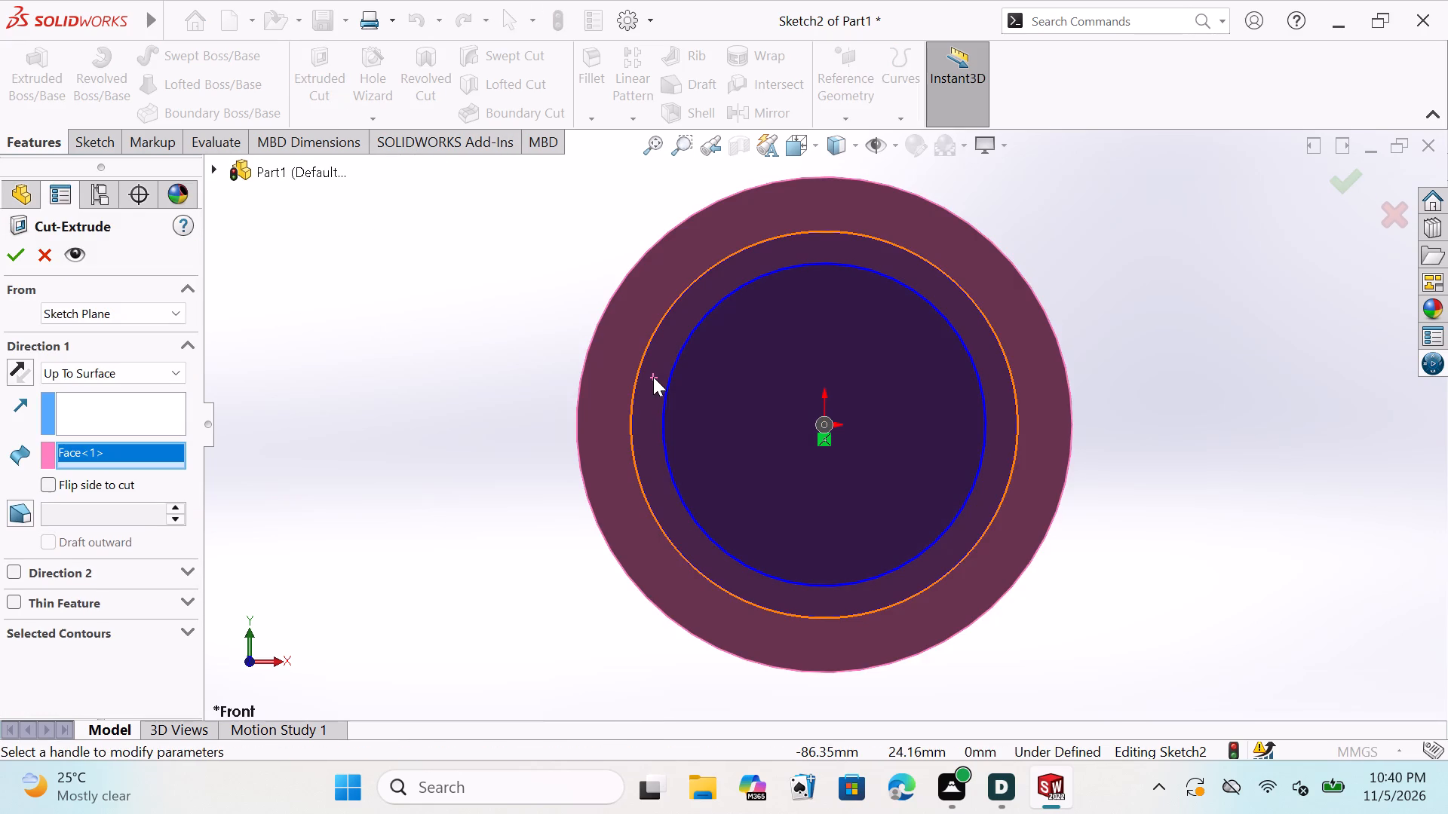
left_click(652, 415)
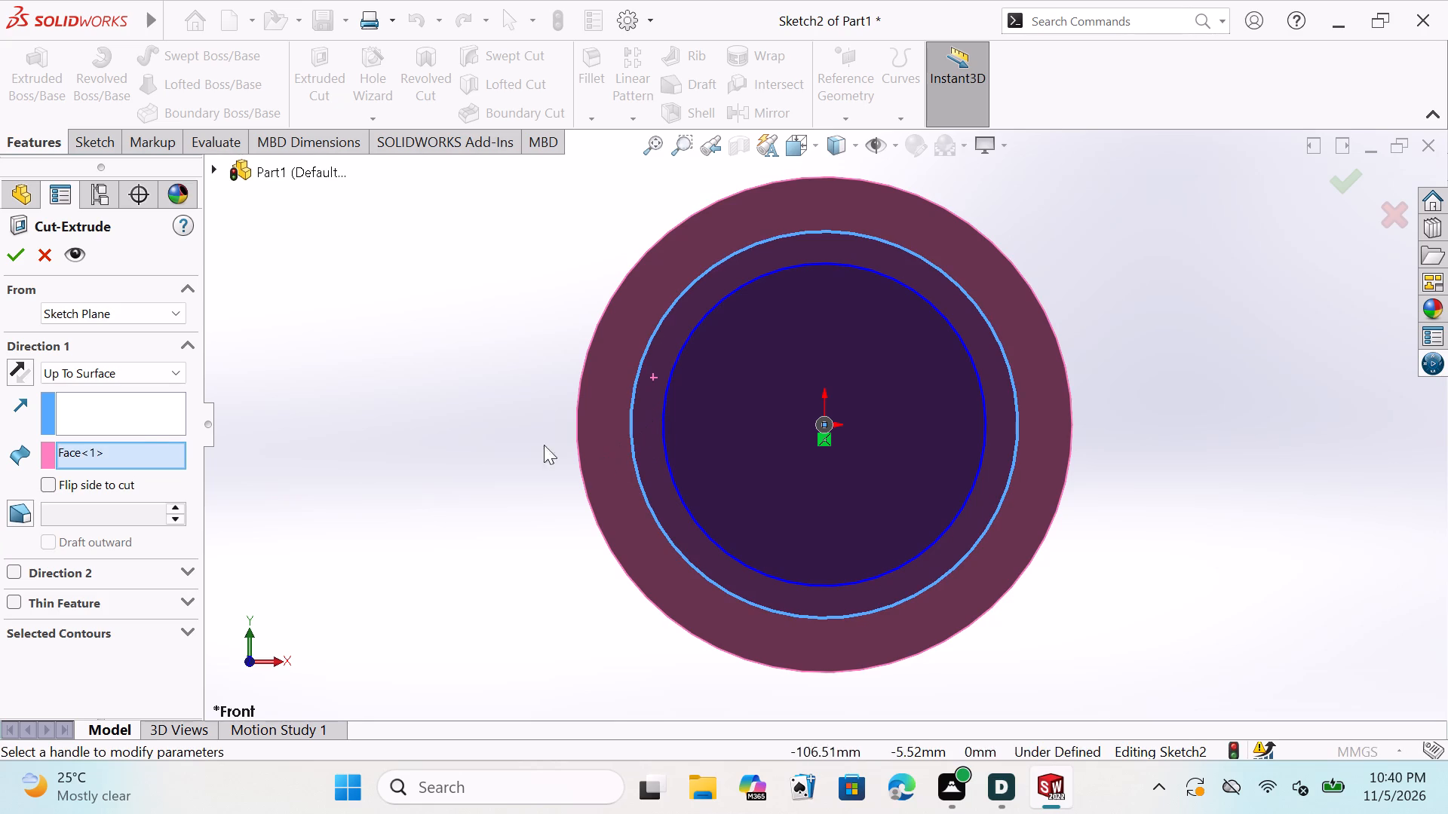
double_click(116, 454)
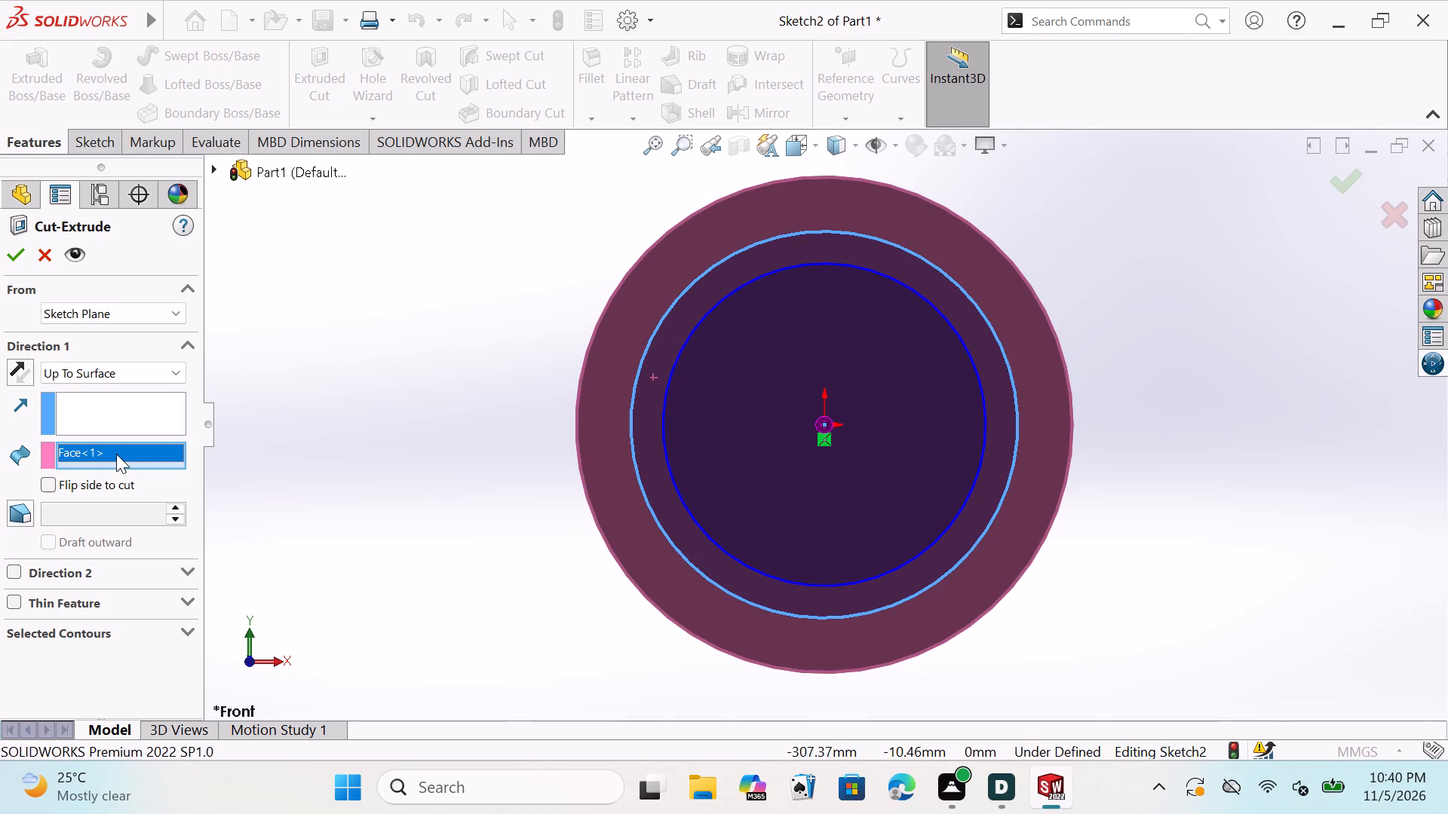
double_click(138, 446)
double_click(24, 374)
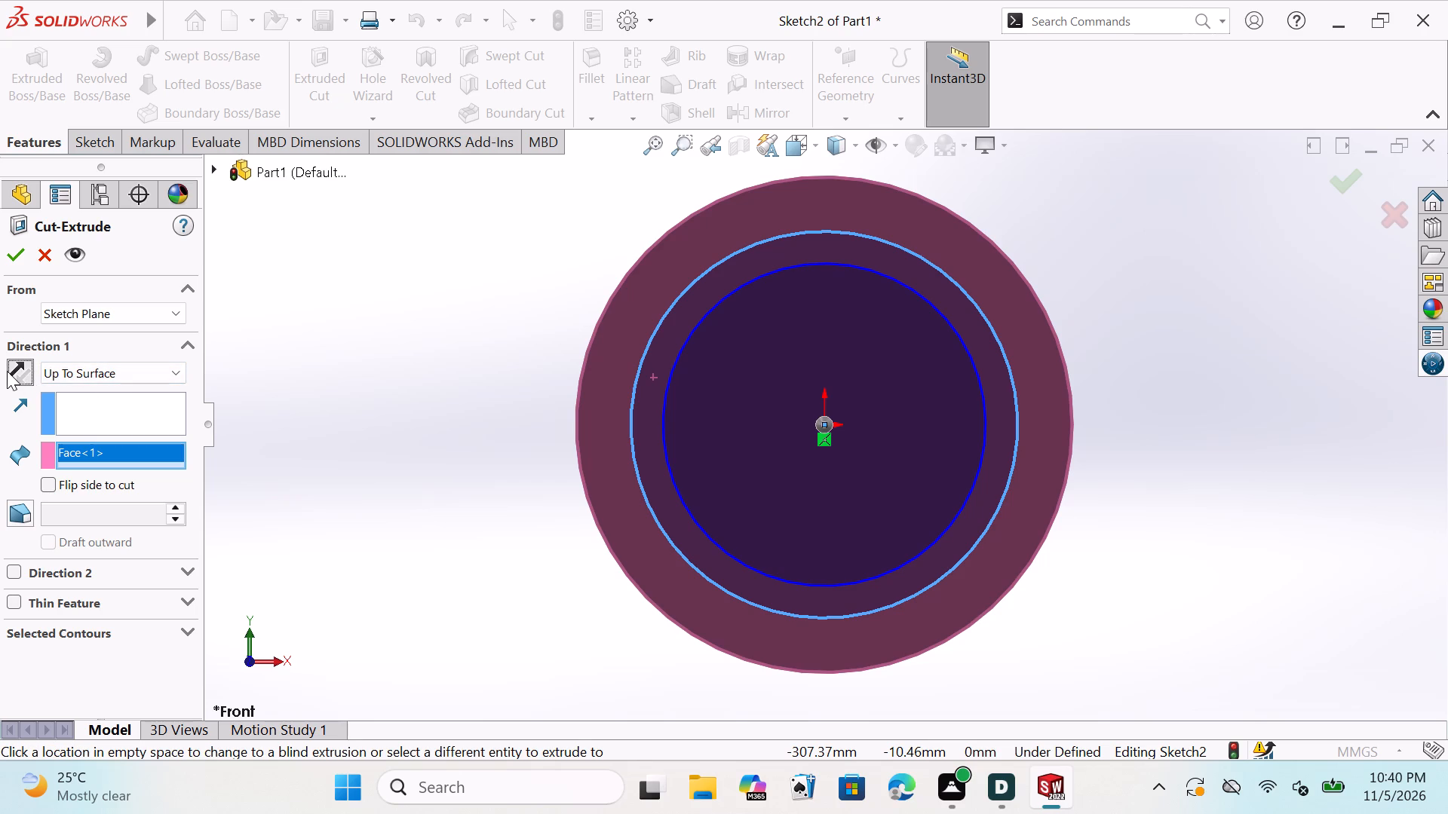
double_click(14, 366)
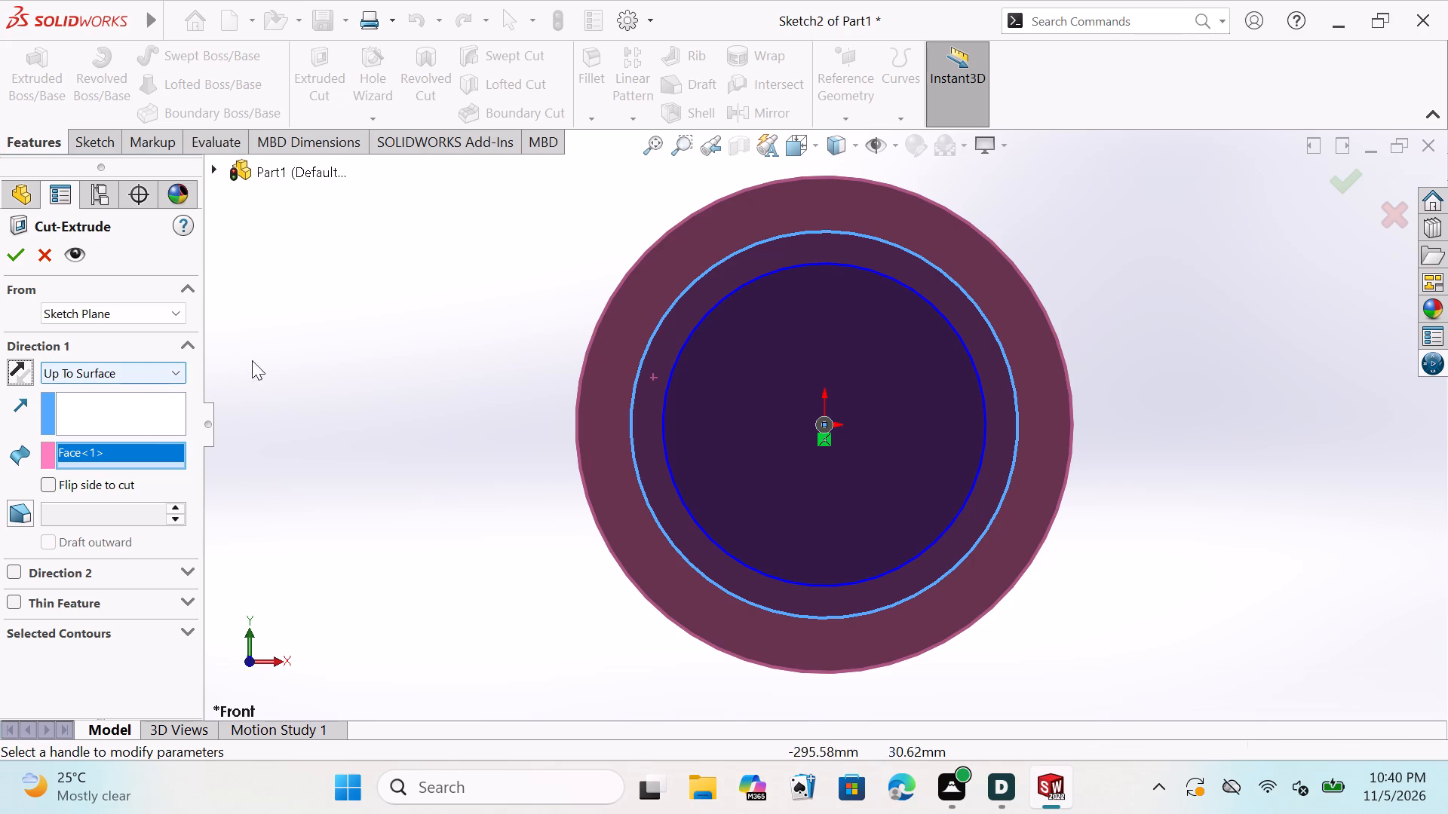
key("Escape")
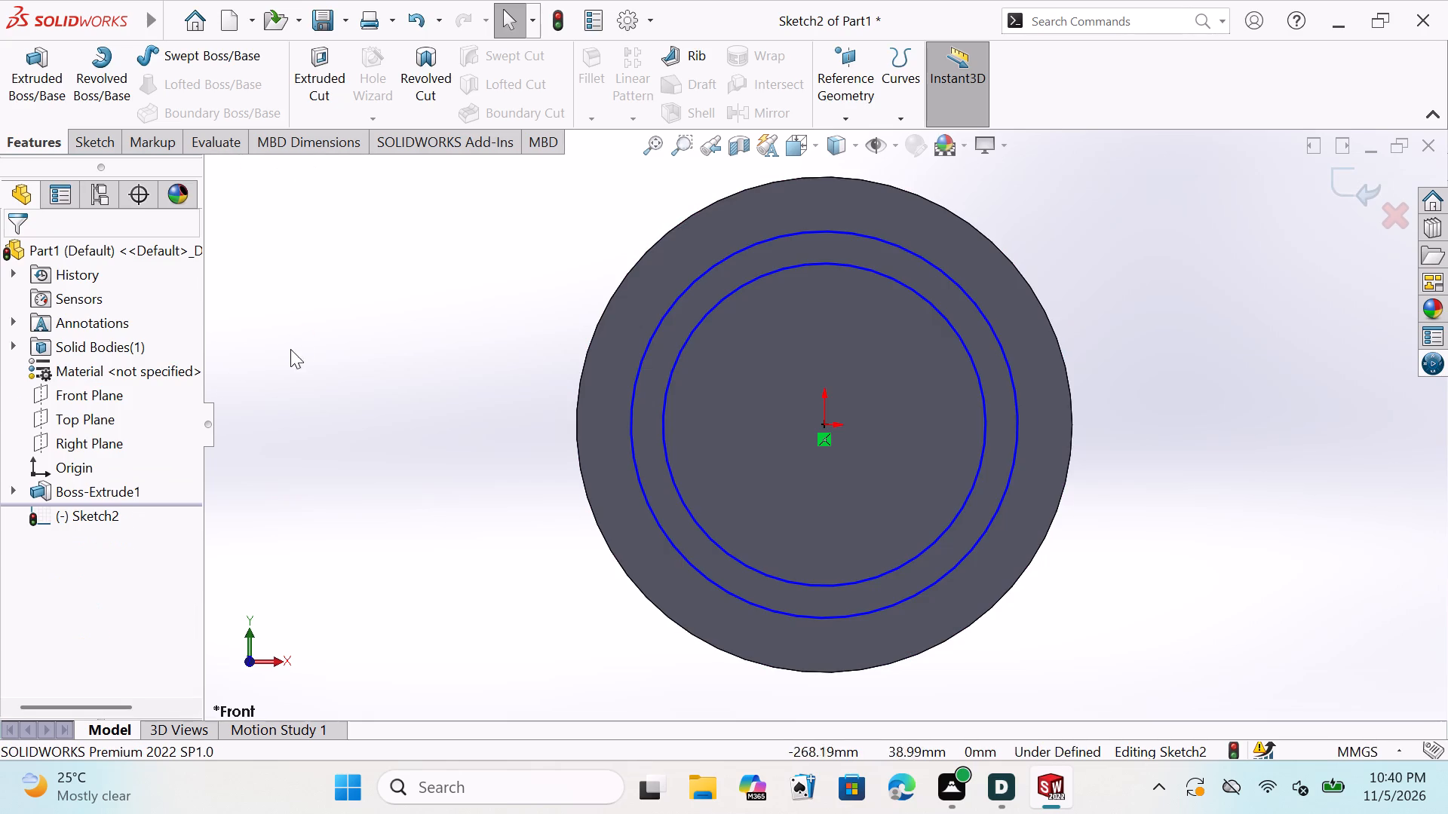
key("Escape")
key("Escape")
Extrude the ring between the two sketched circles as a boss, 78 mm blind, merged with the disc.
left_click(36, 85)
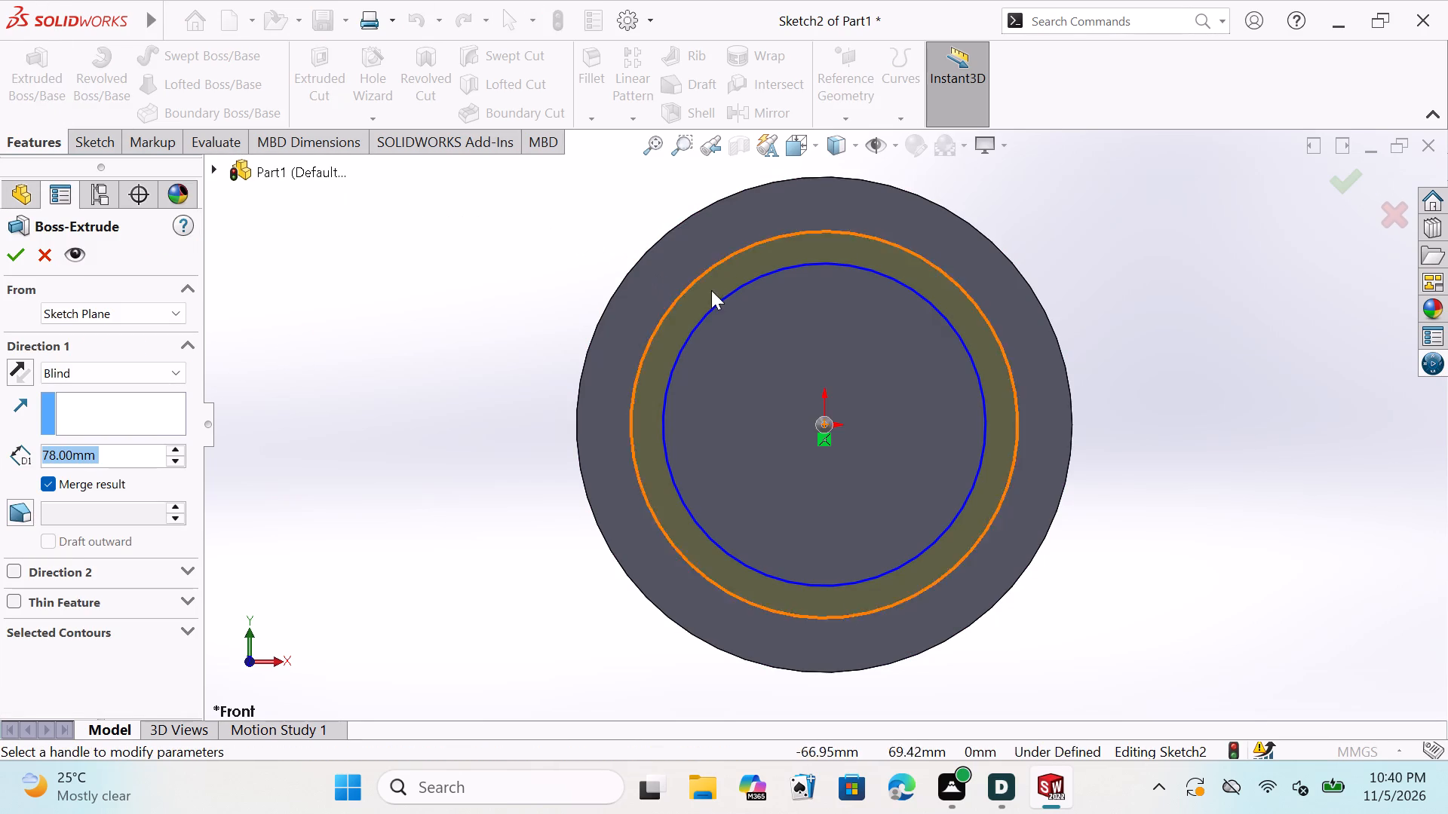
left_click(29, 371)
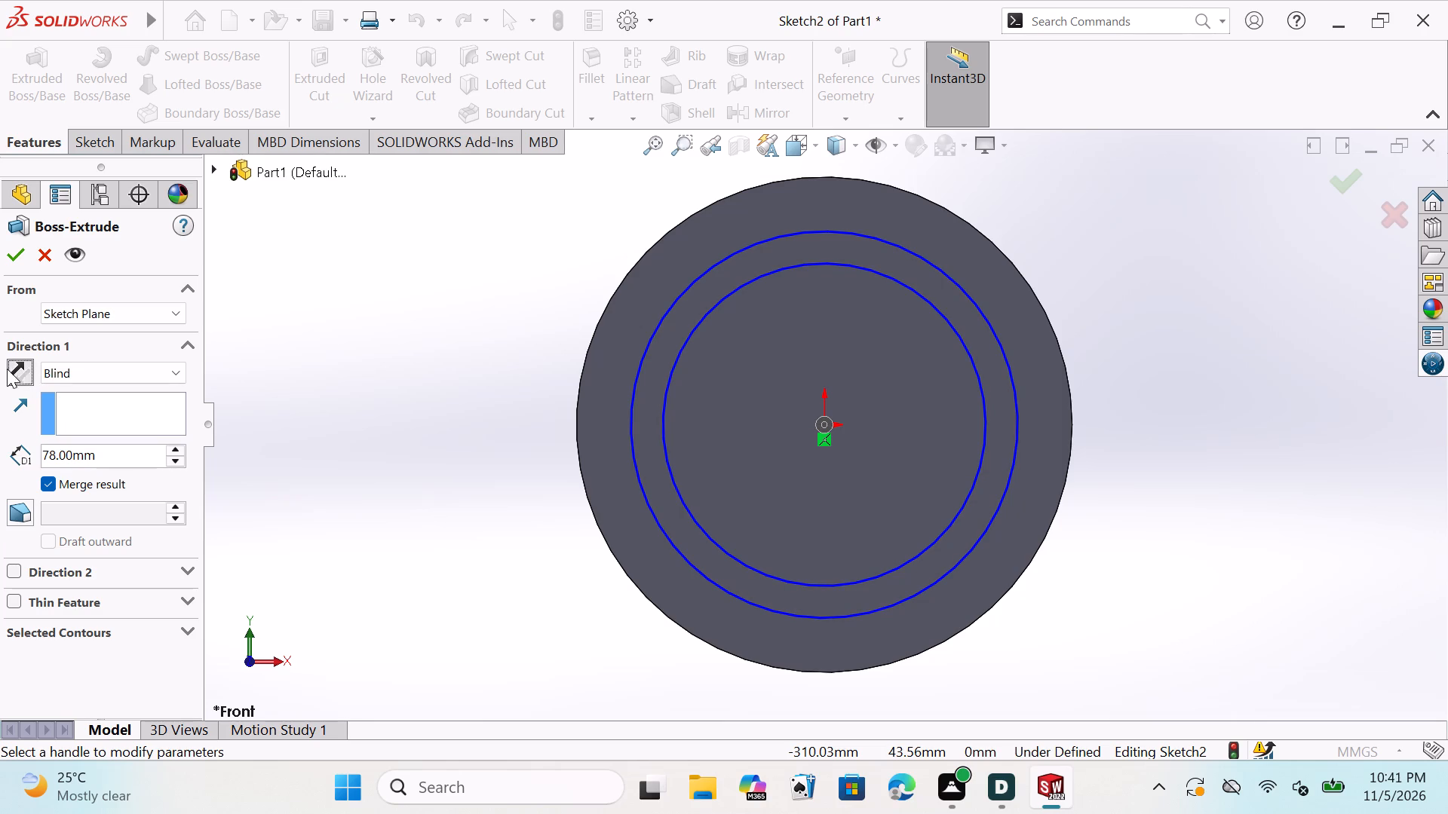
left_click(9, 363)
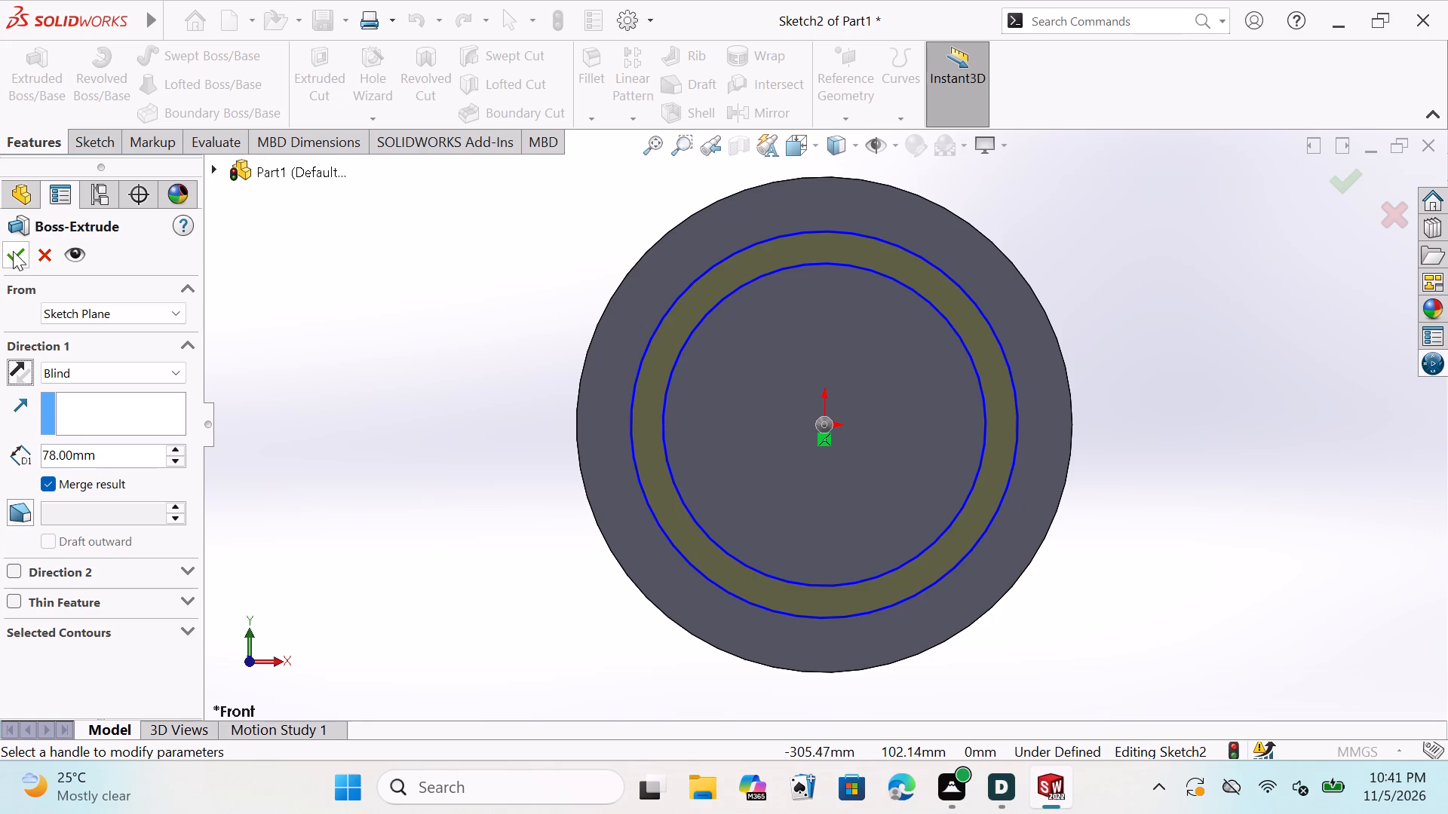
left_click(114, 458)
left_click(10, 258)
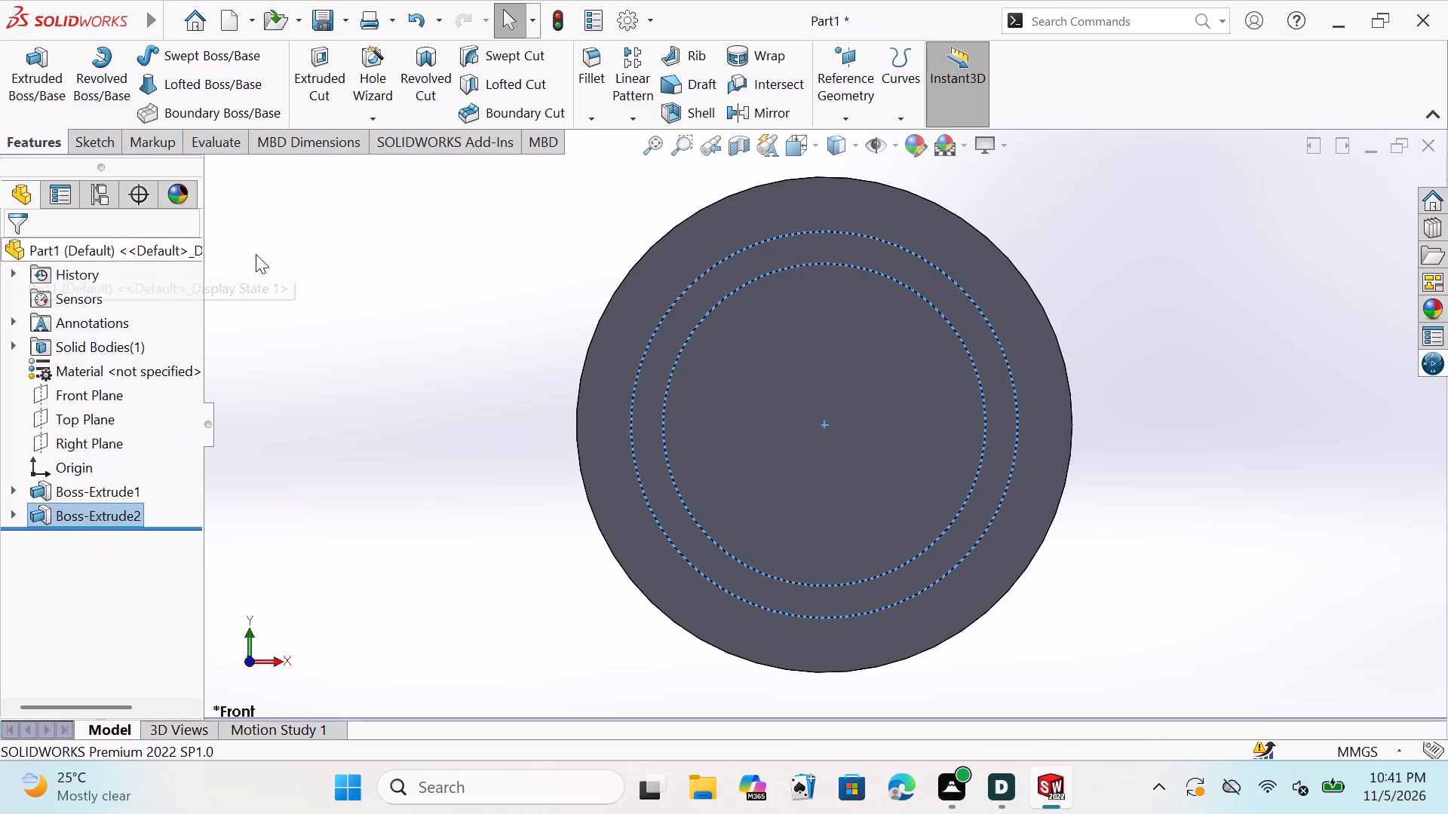
Examine the extruded ring on the disc's front from the side and at oblique angles.
middle_click_drag(1072, 387, 943, 397)
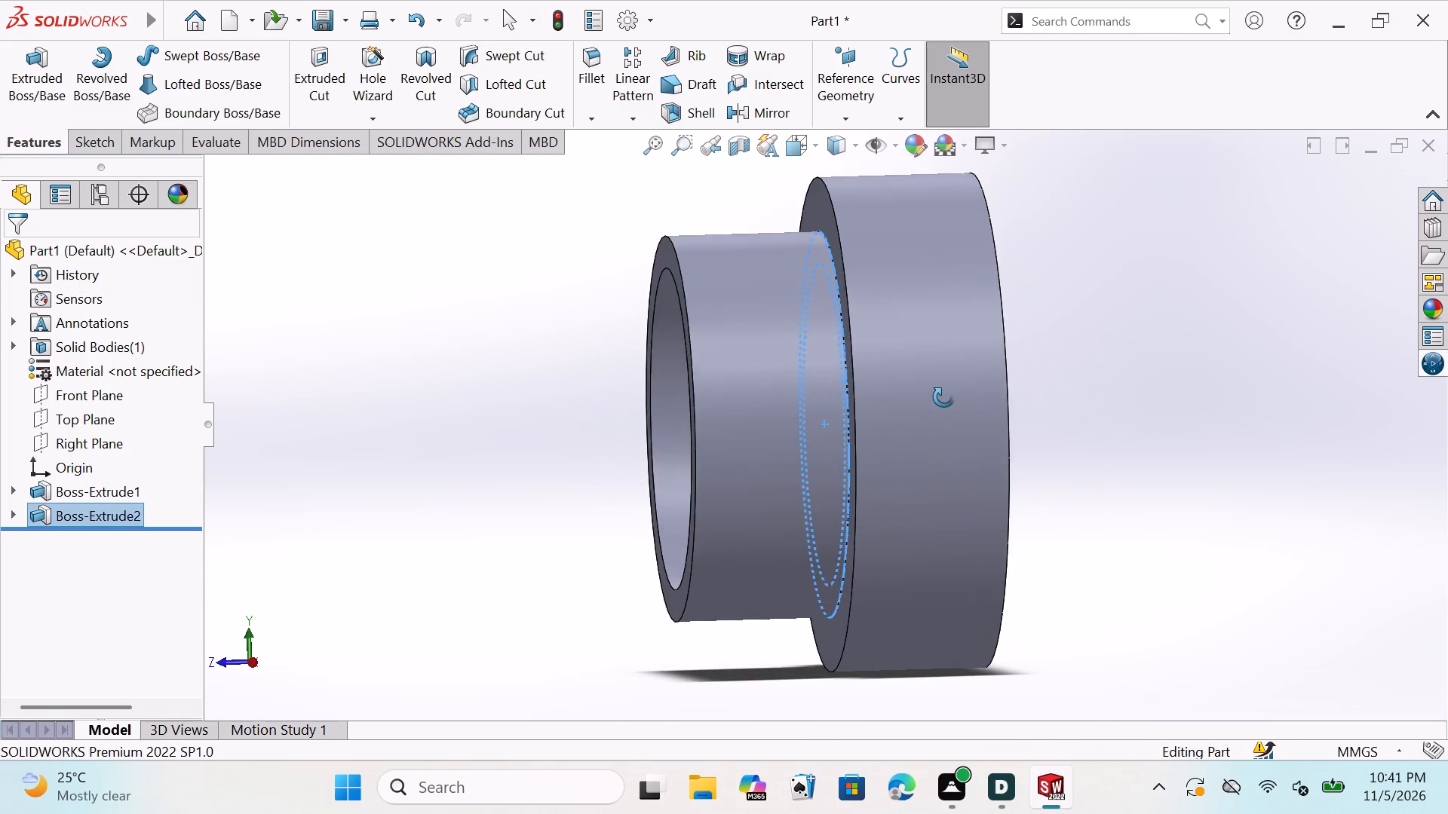
middle_click_drag(943, 397, 1055, 372)
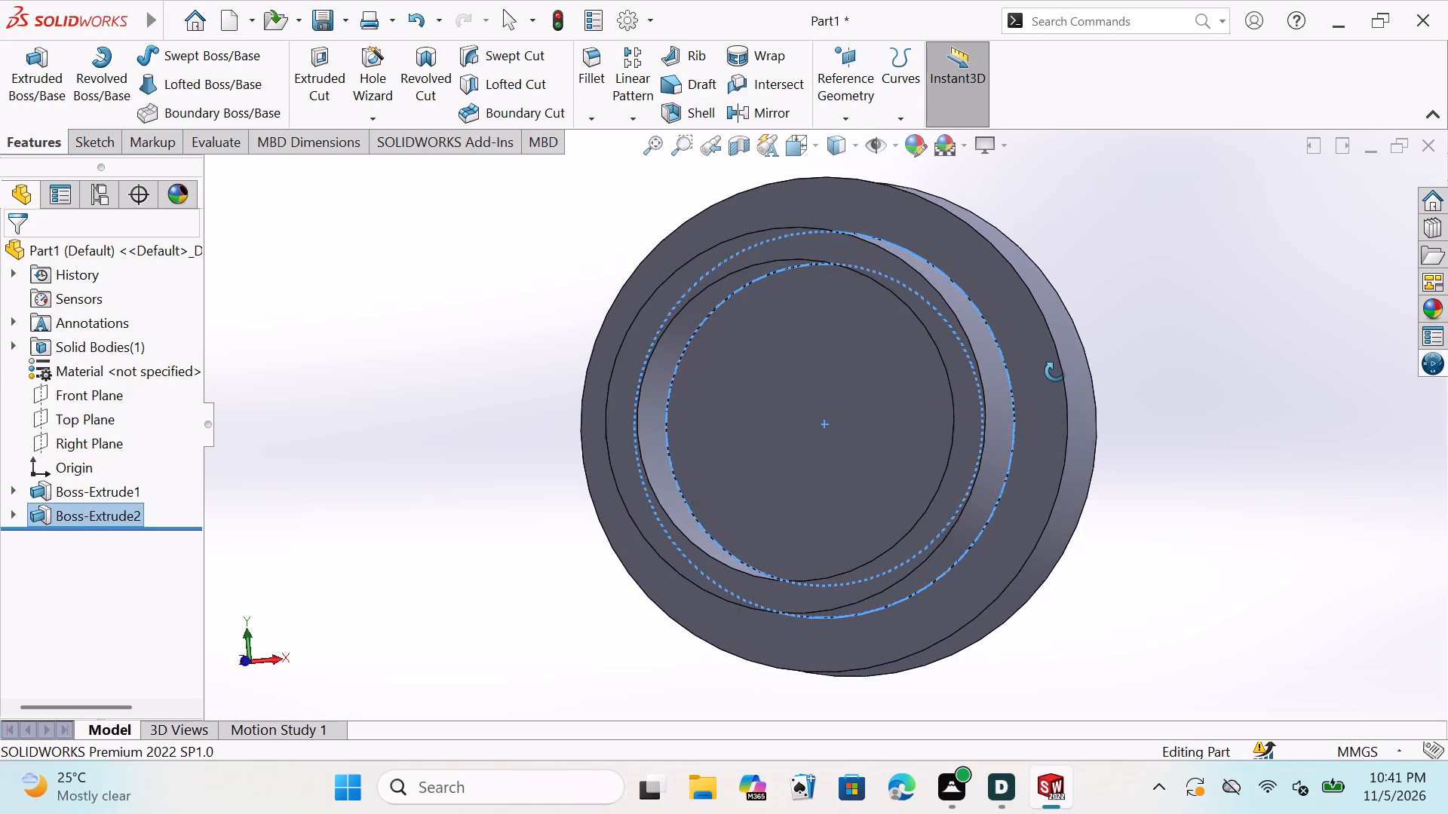
middle_click_drag(1055, 372, 1086, 381)
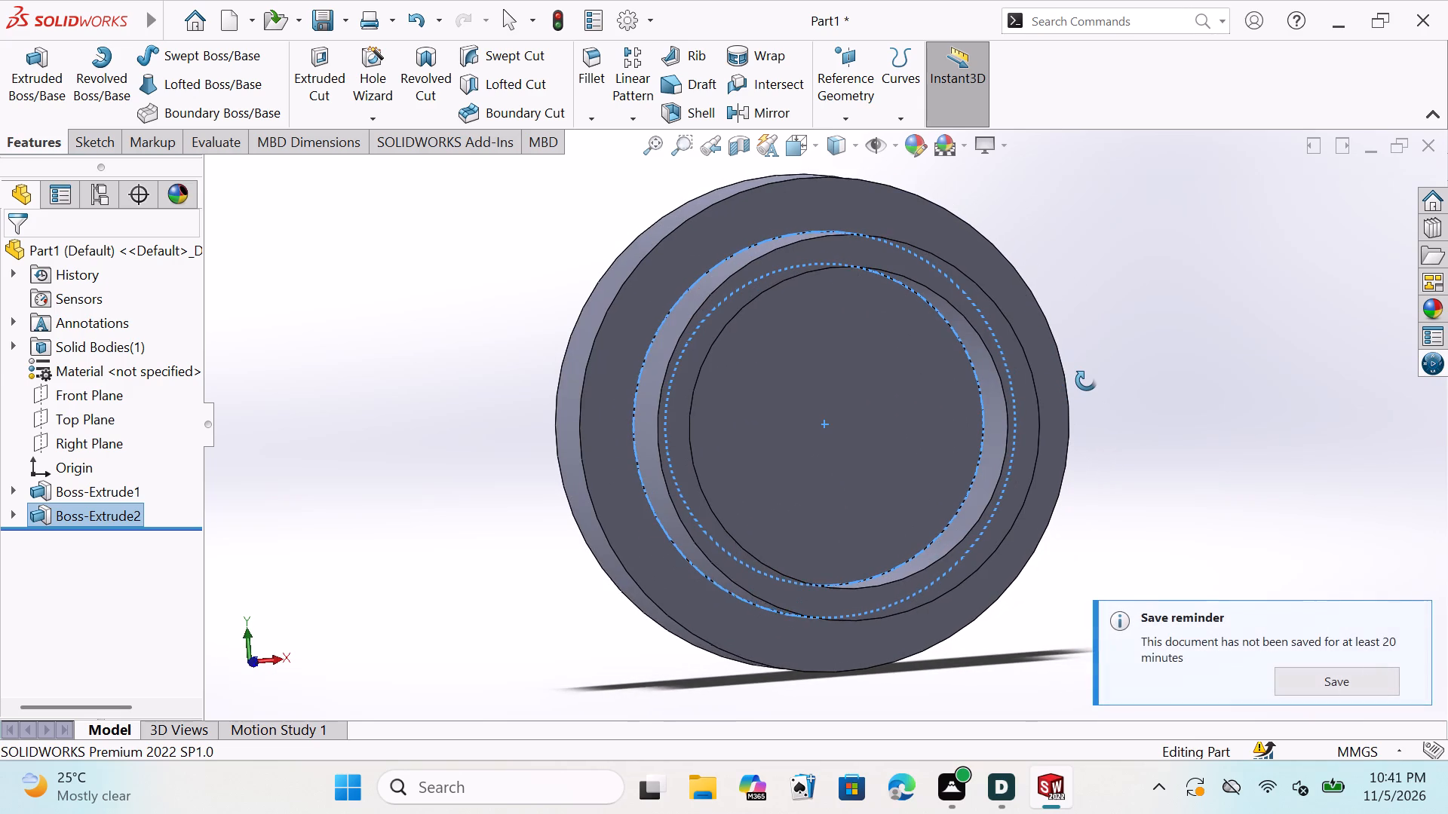
middle_click_drag(1086, 381, 1084, 389)
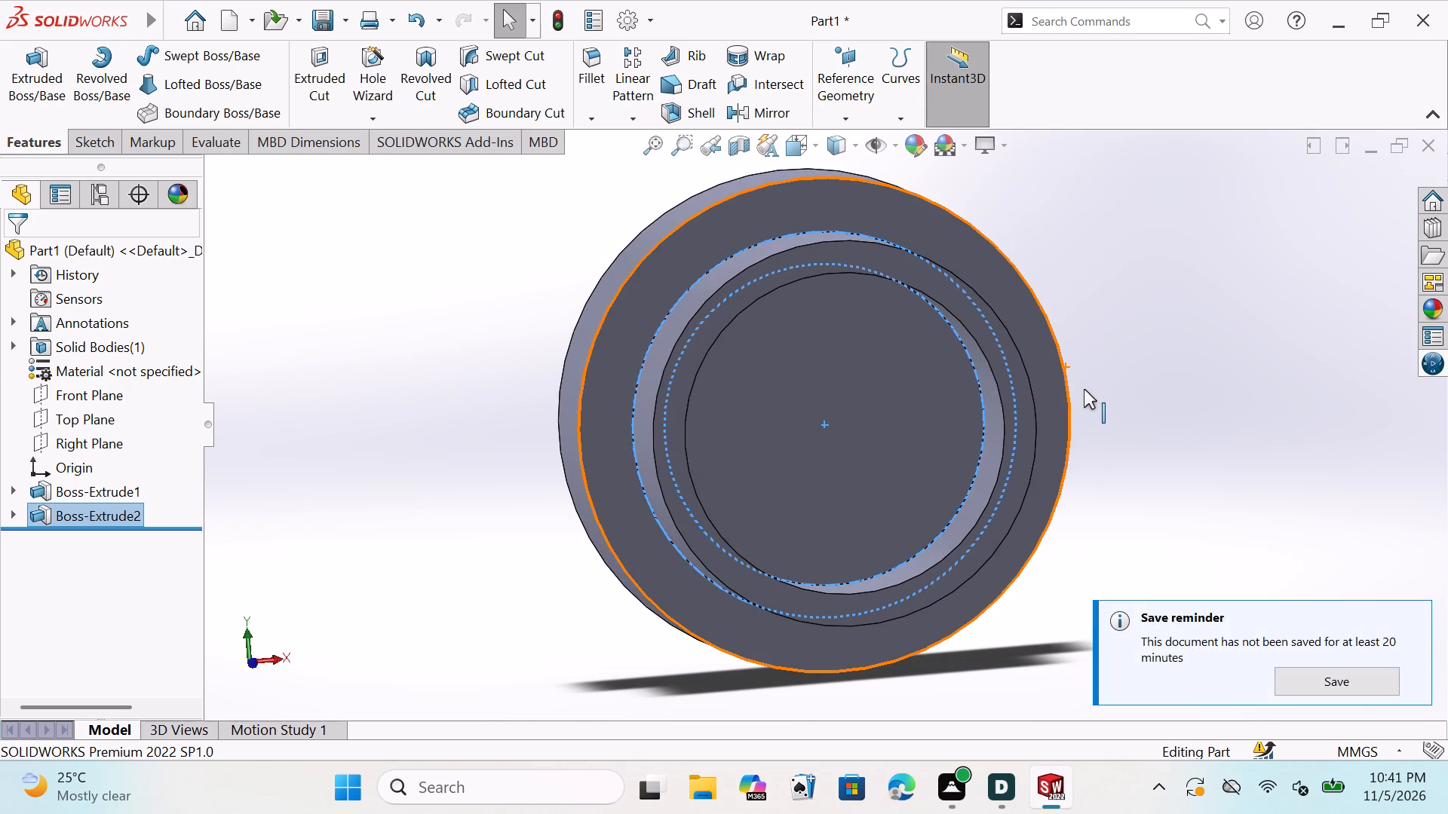
middle_click_drag(1079, 394, 1060, 406)
middle_click_drag(1124, 397, 1057, 426)
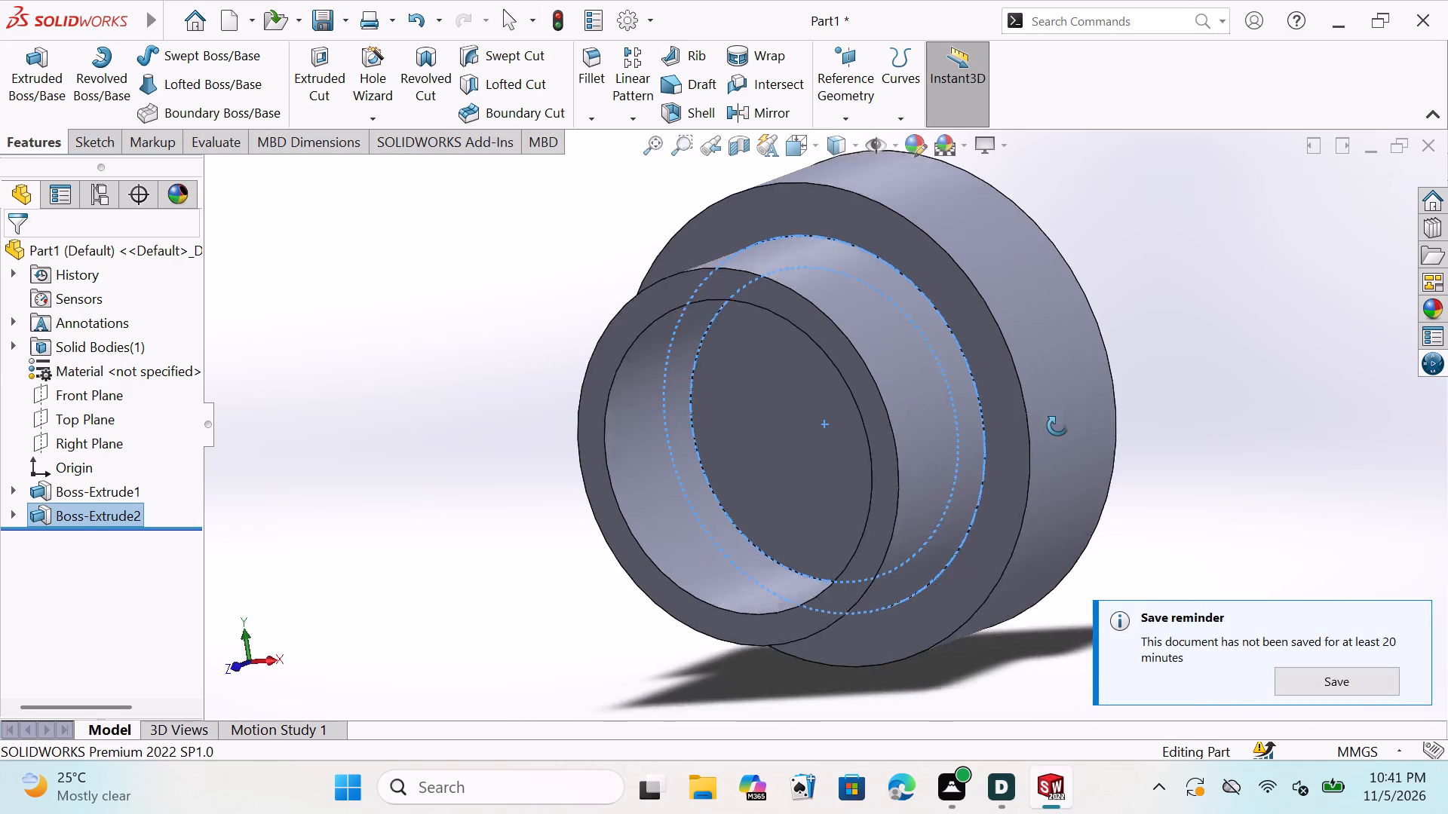
middle_click_drag(1057, 426, 1054, 399)
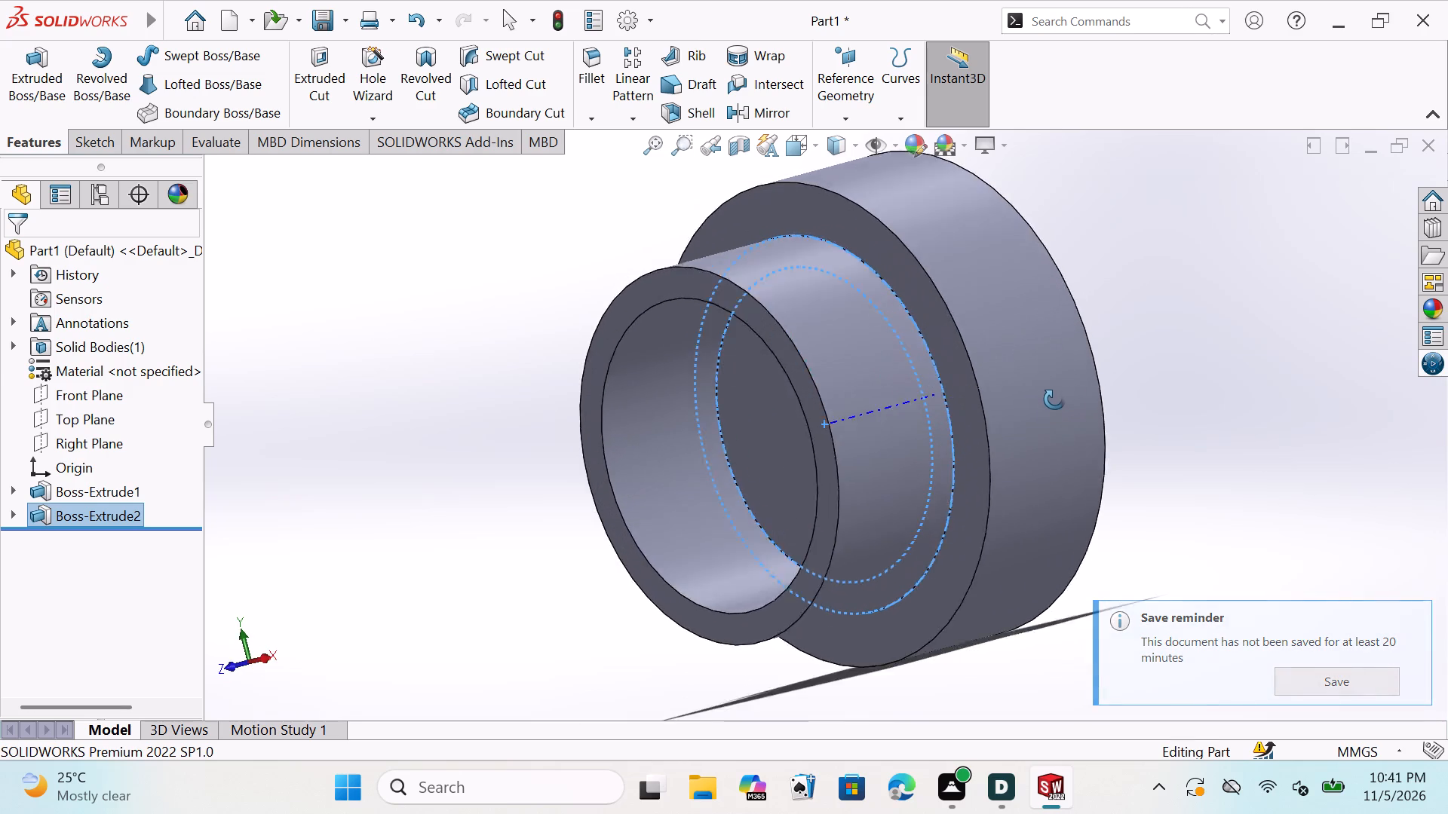
middle_click_drag(1054, 399, 1106, 363)
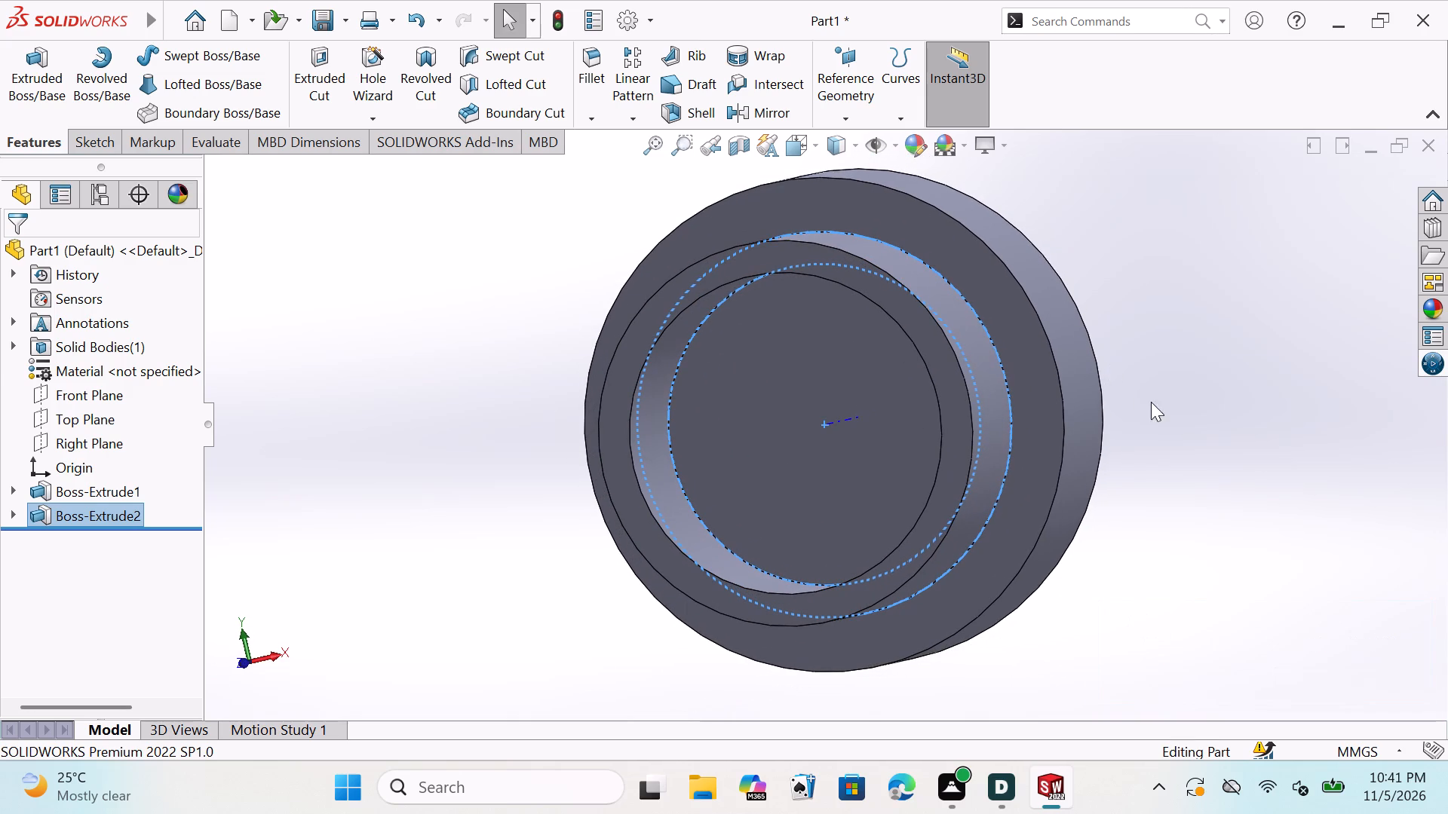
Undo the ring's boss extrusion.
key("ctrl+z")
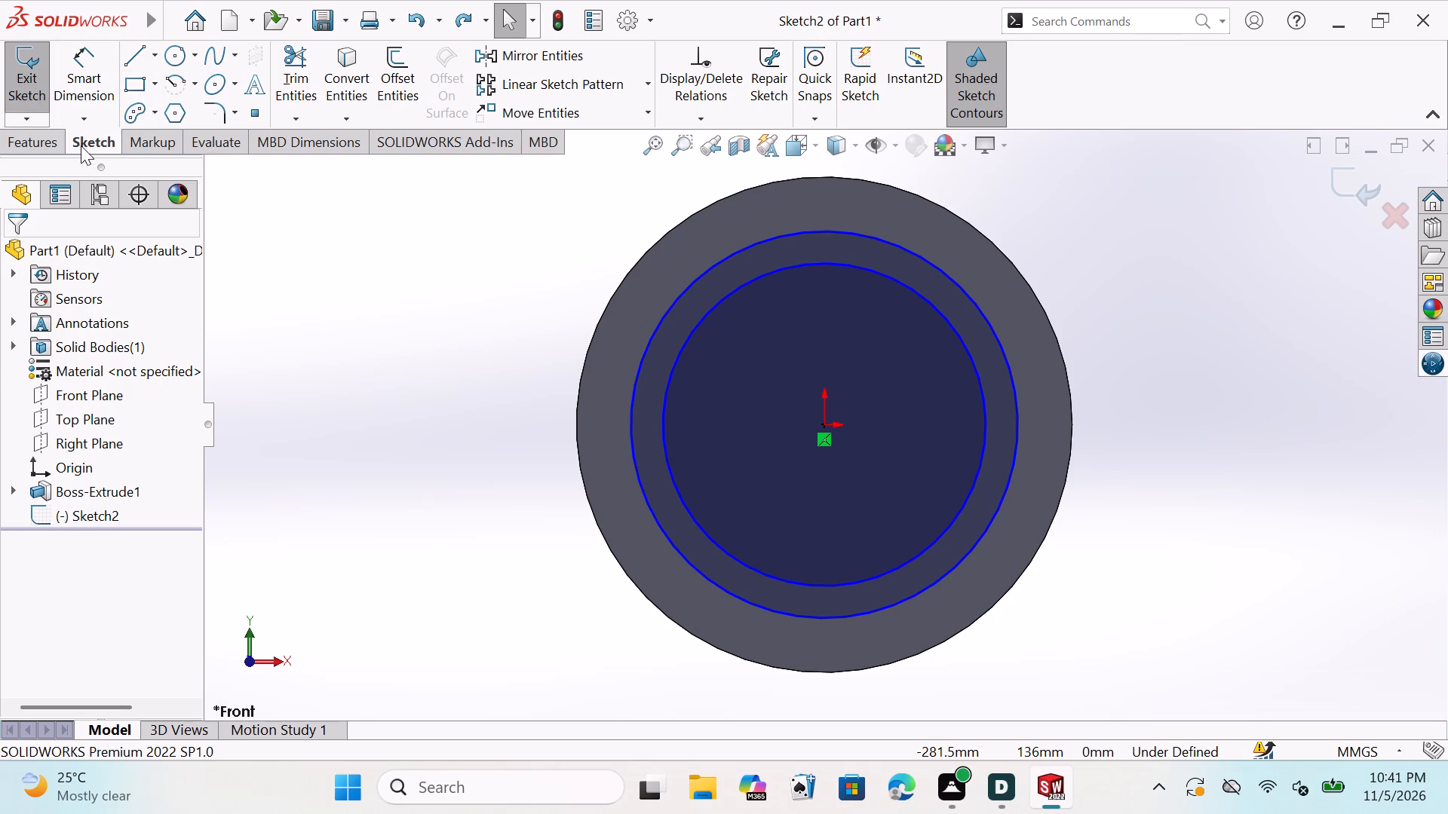
Cut the ring between the two concentric circles into the disc's front face with a 5 mm blind Extruded Cut.
left_click(35, 138)
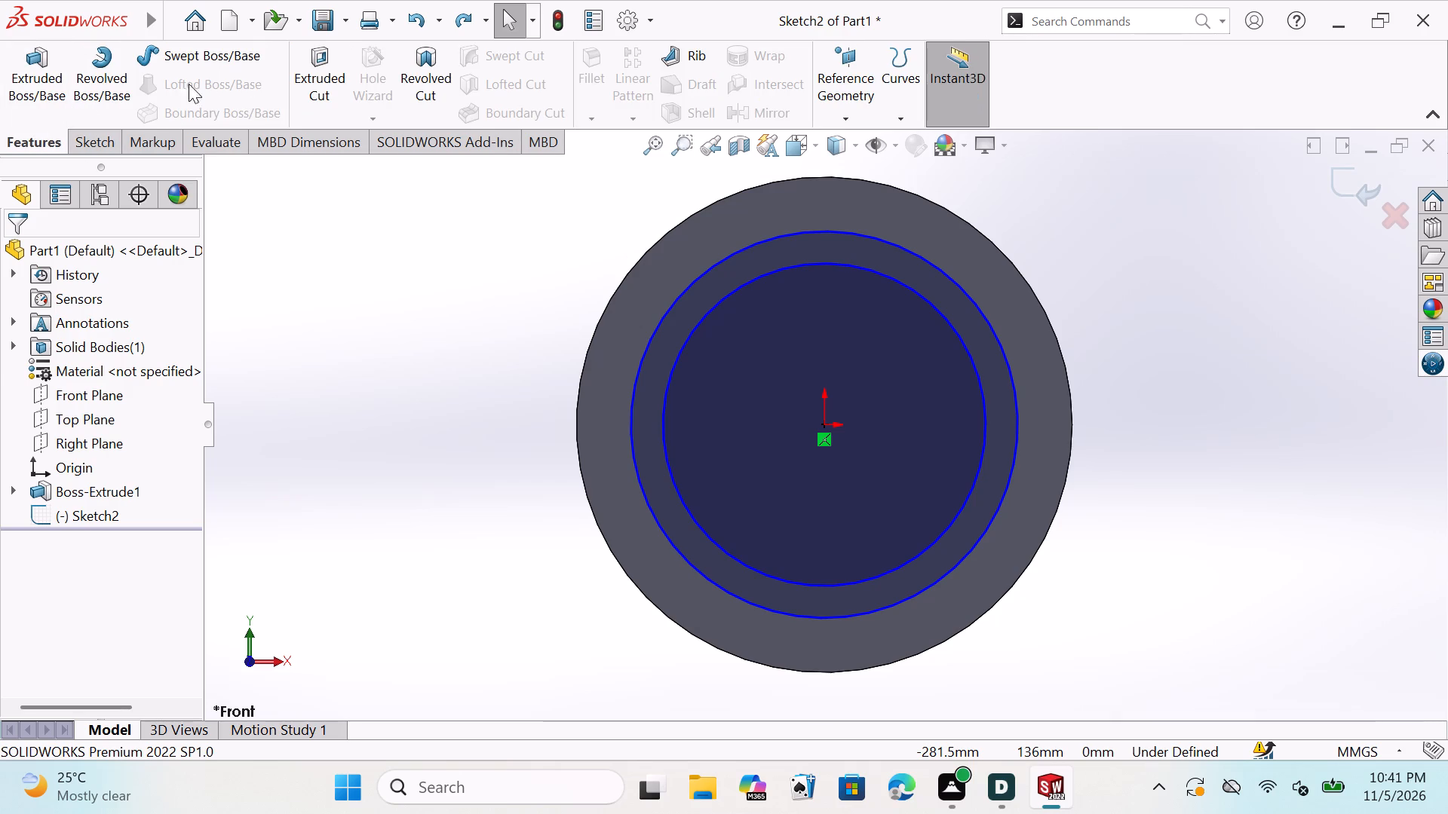
left_click(315, 75)
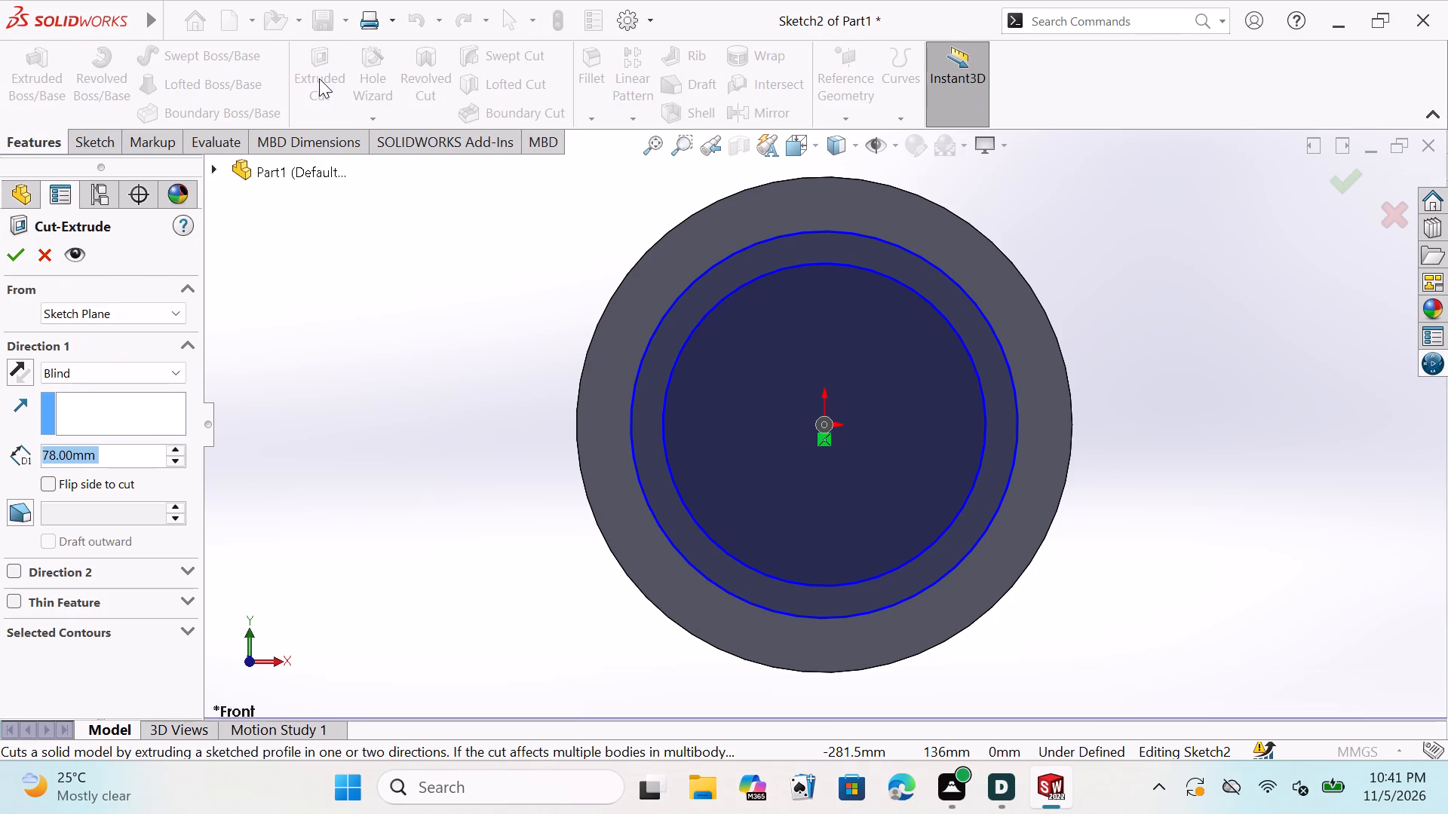
left_click(124, 454)
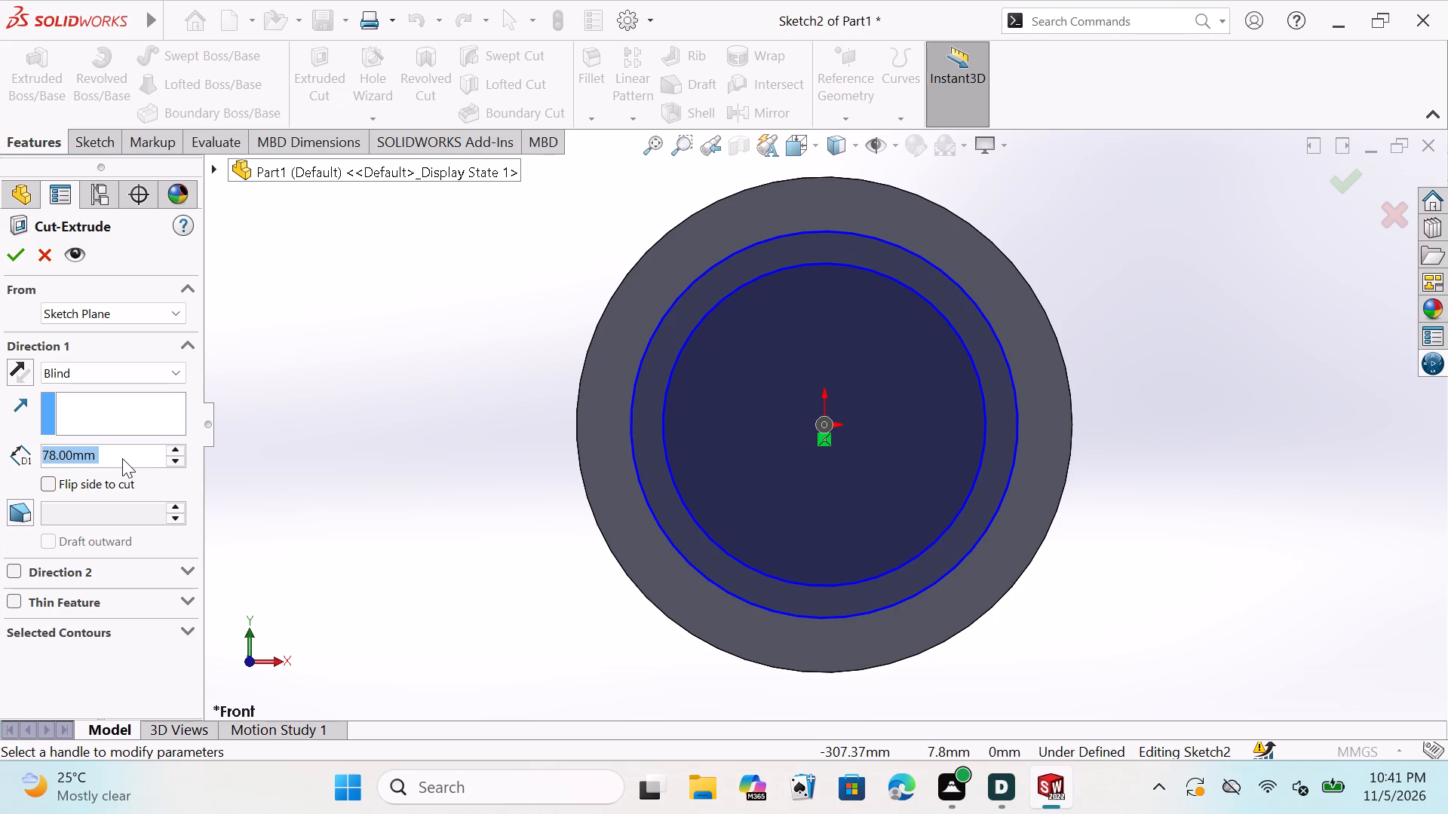
key("BackSpace")
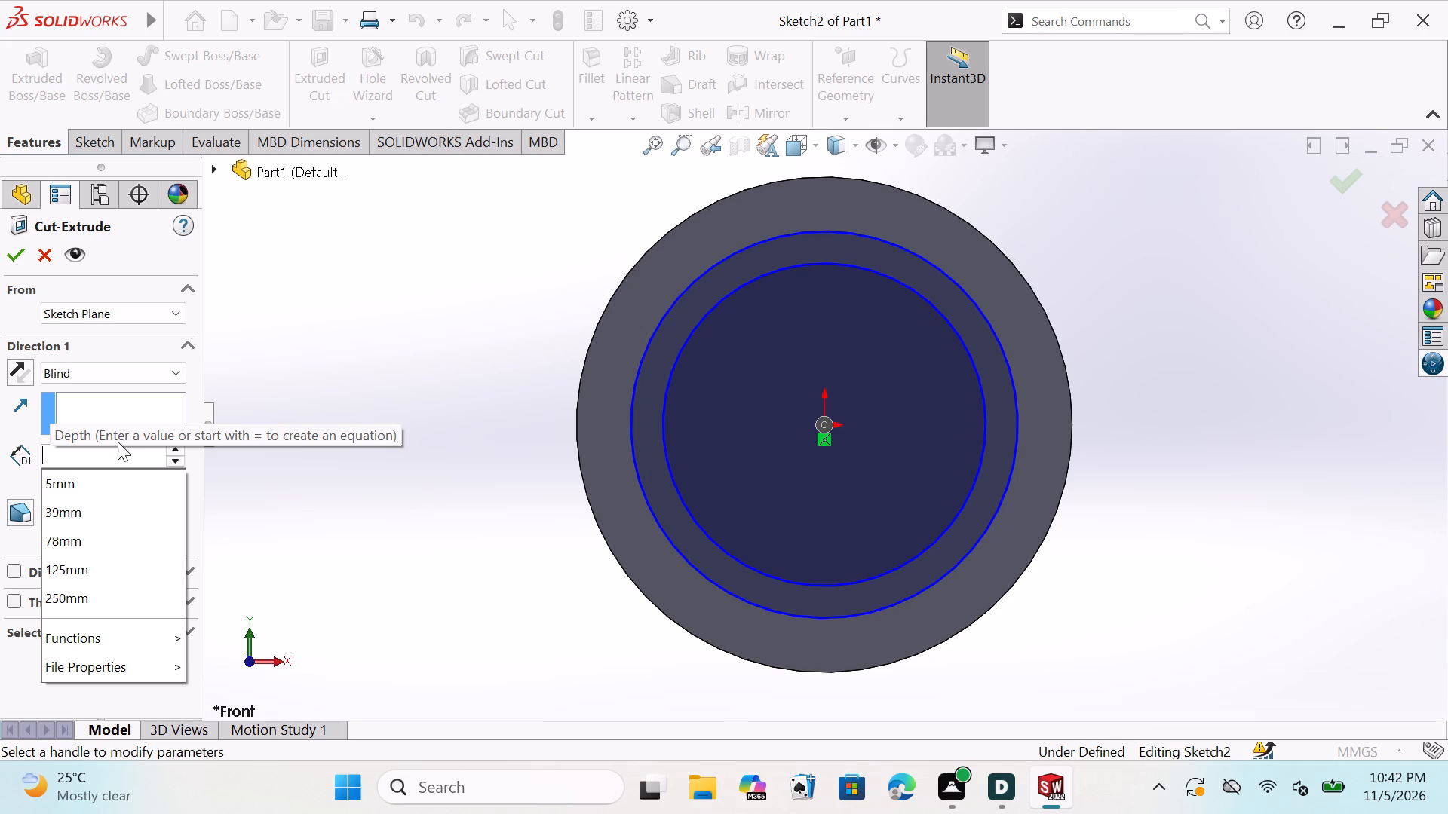
left_click(100, 475)
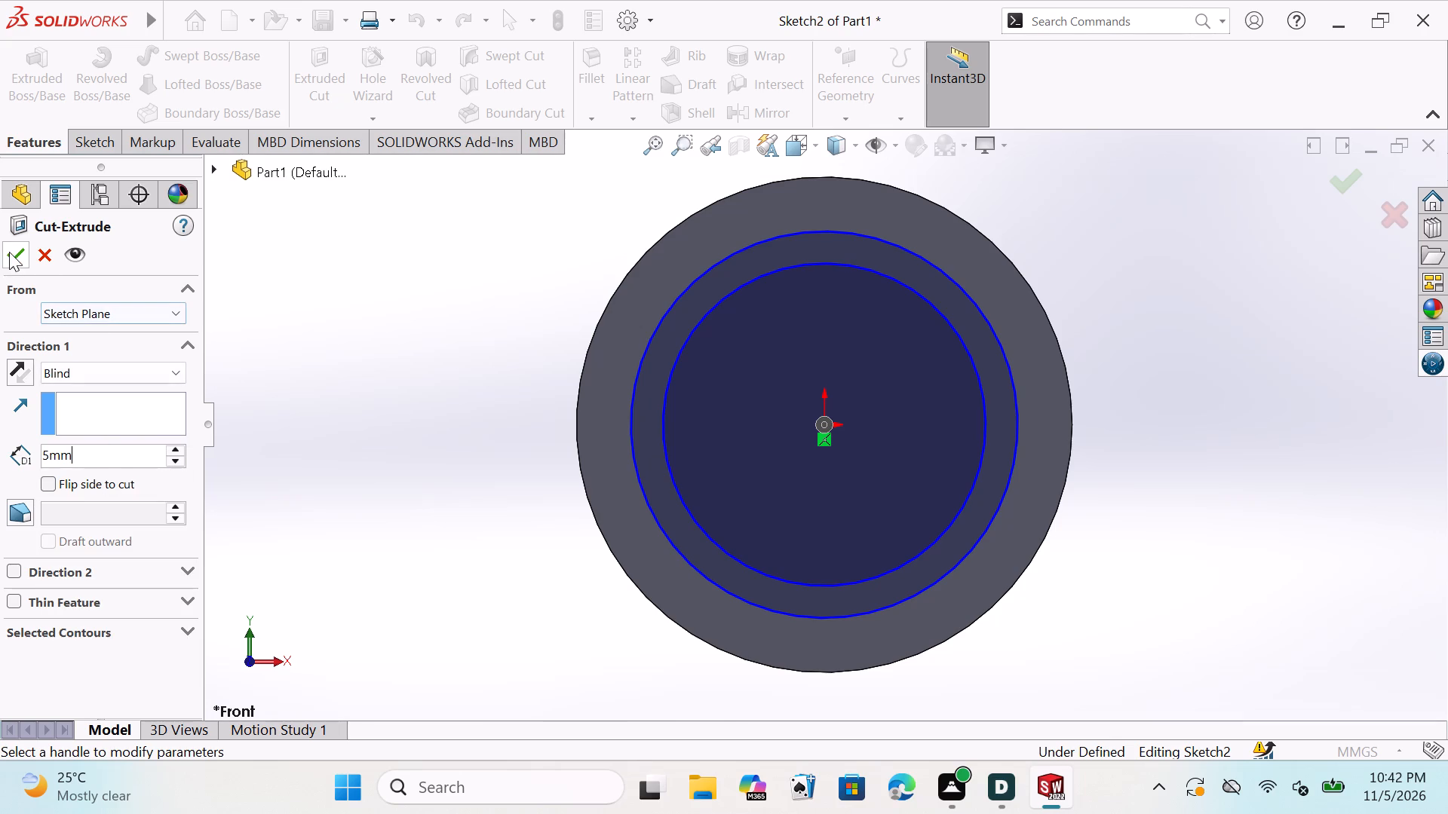
left_click(9, 252)
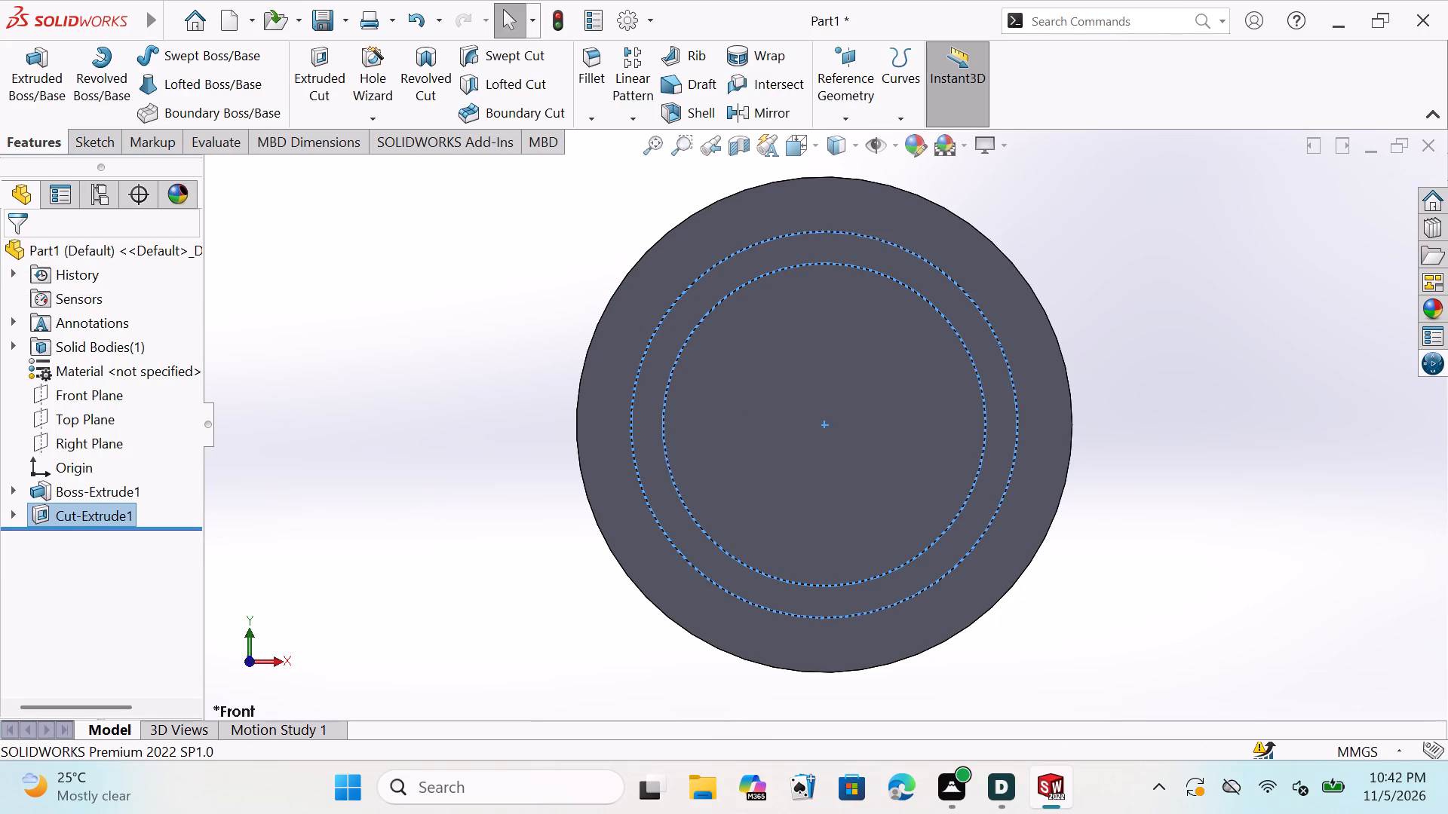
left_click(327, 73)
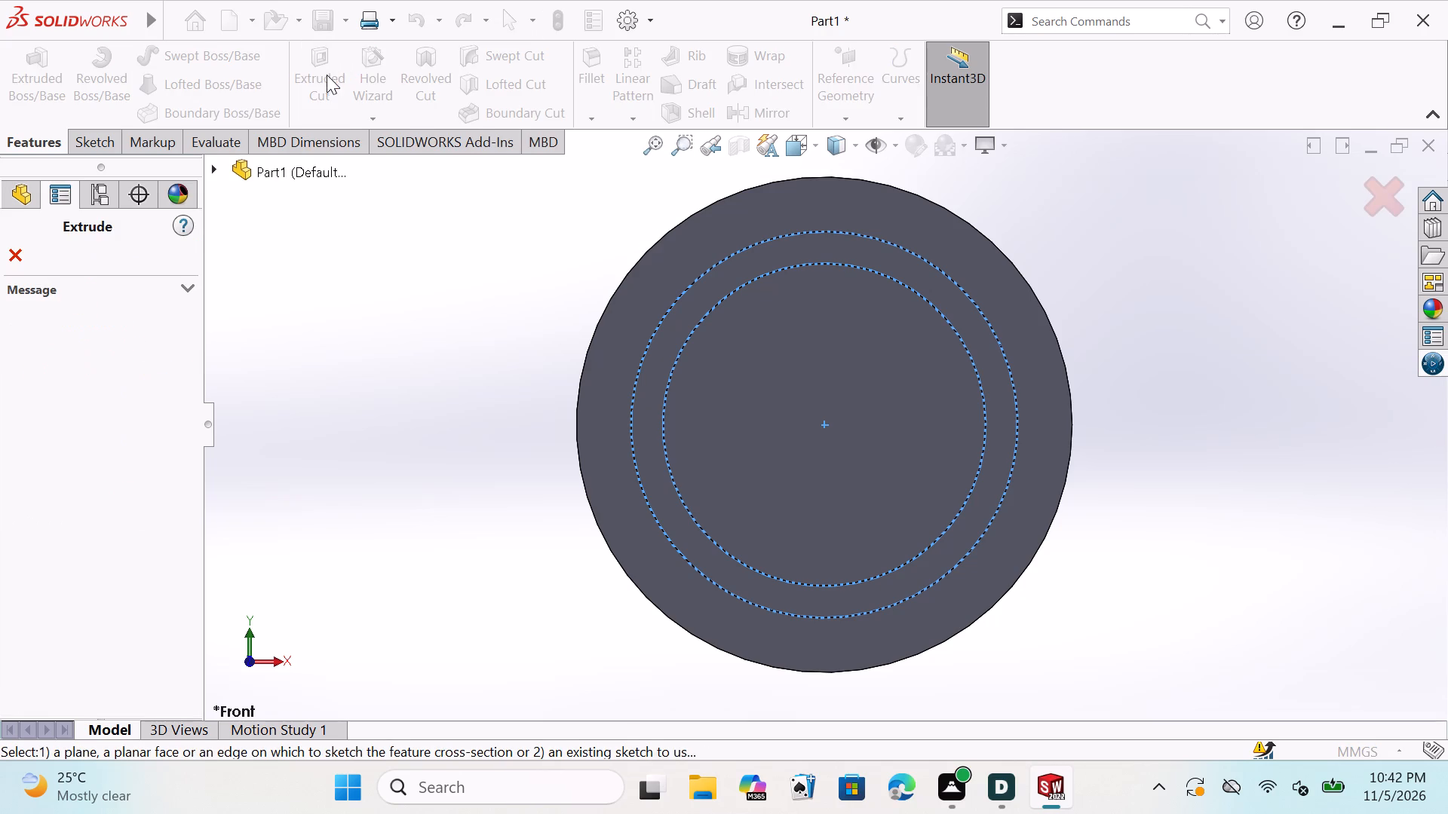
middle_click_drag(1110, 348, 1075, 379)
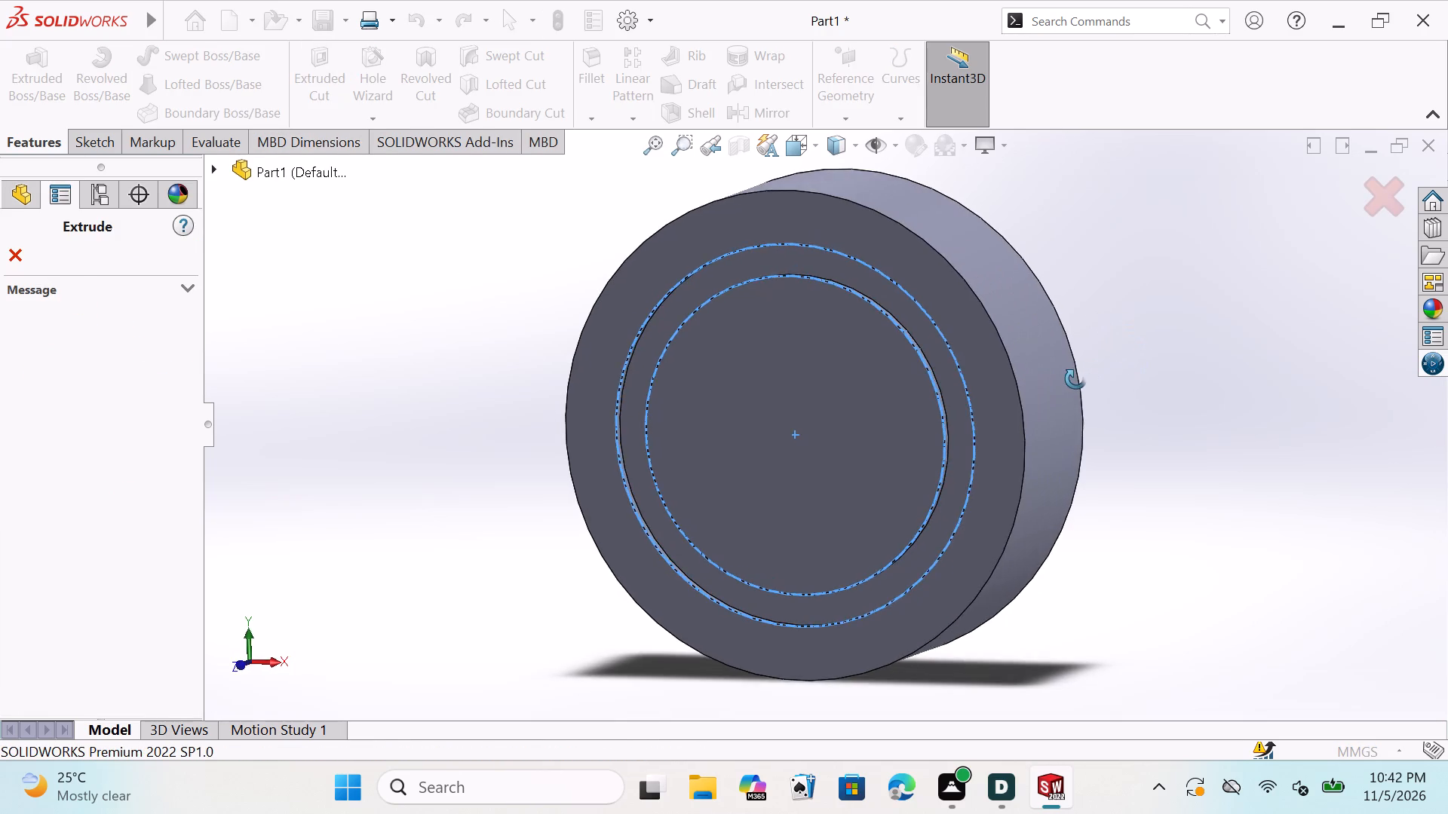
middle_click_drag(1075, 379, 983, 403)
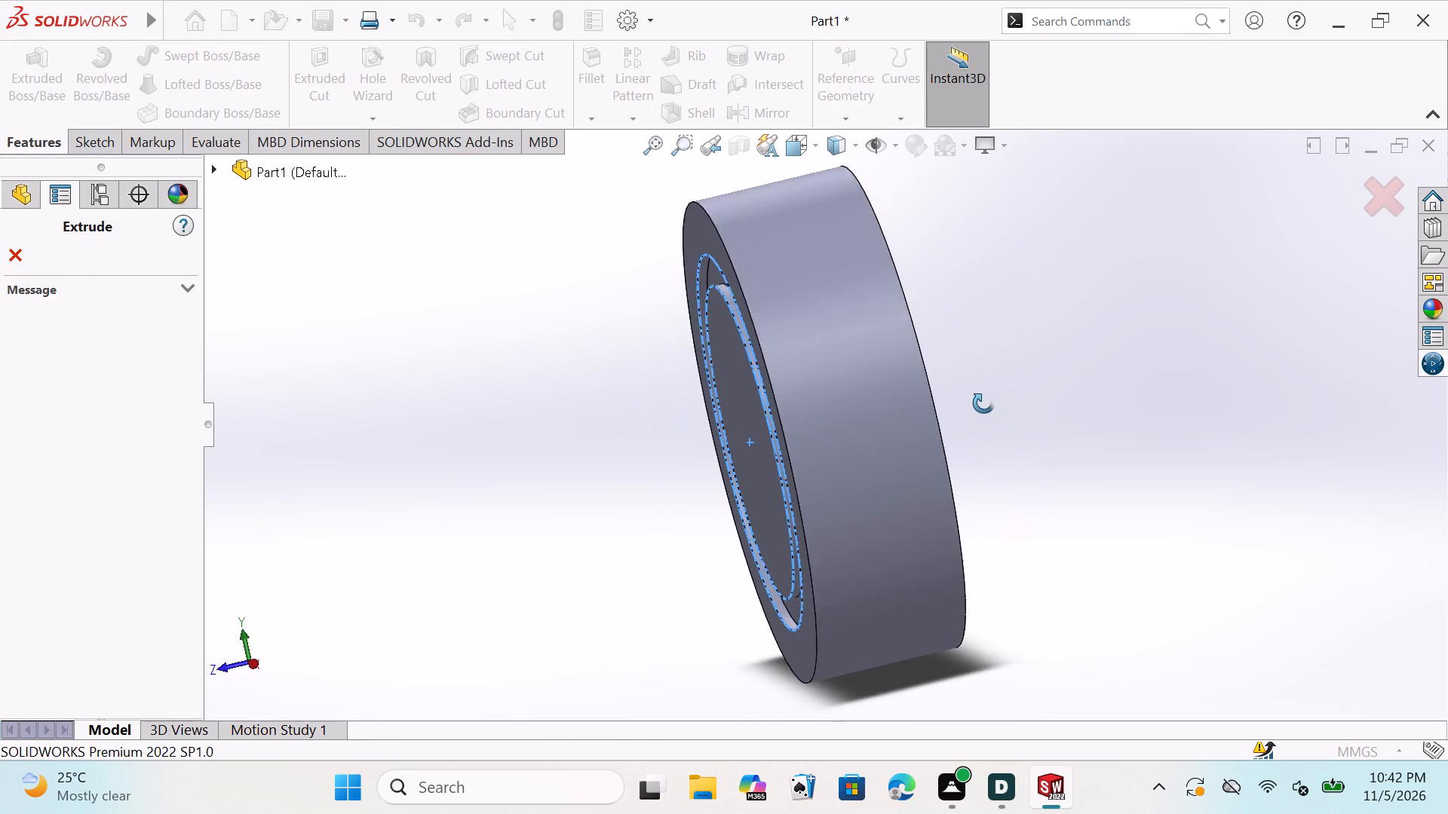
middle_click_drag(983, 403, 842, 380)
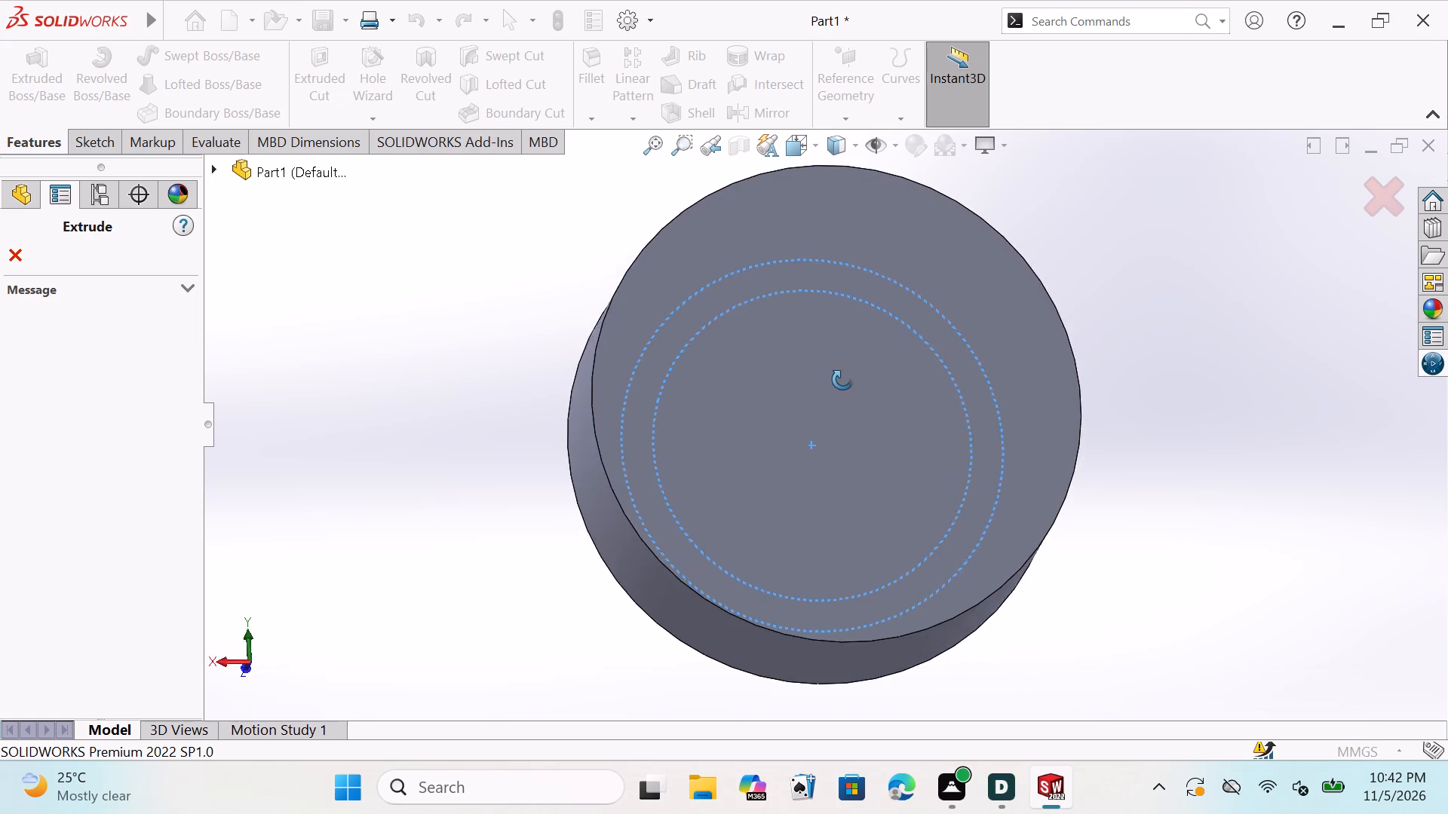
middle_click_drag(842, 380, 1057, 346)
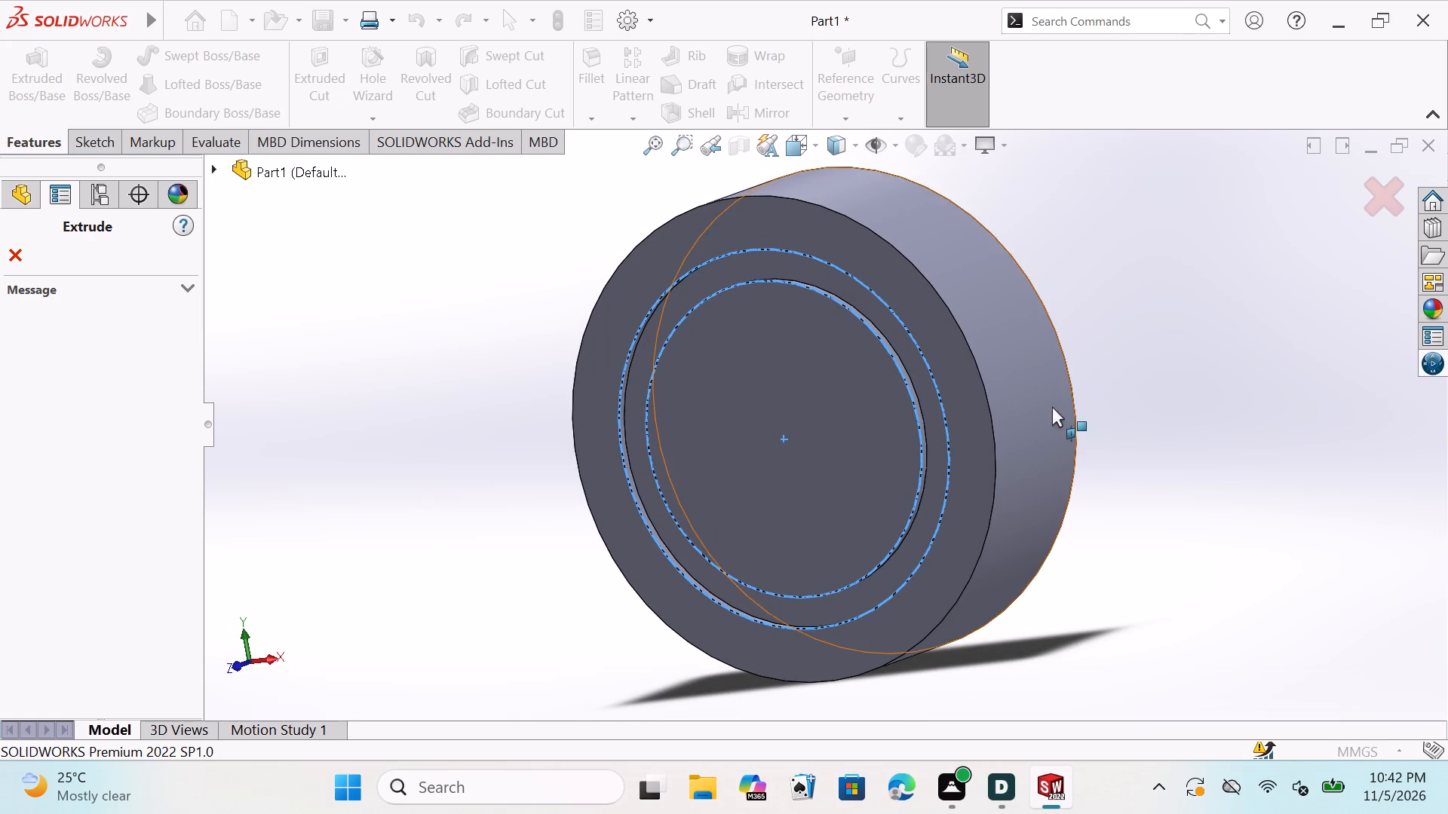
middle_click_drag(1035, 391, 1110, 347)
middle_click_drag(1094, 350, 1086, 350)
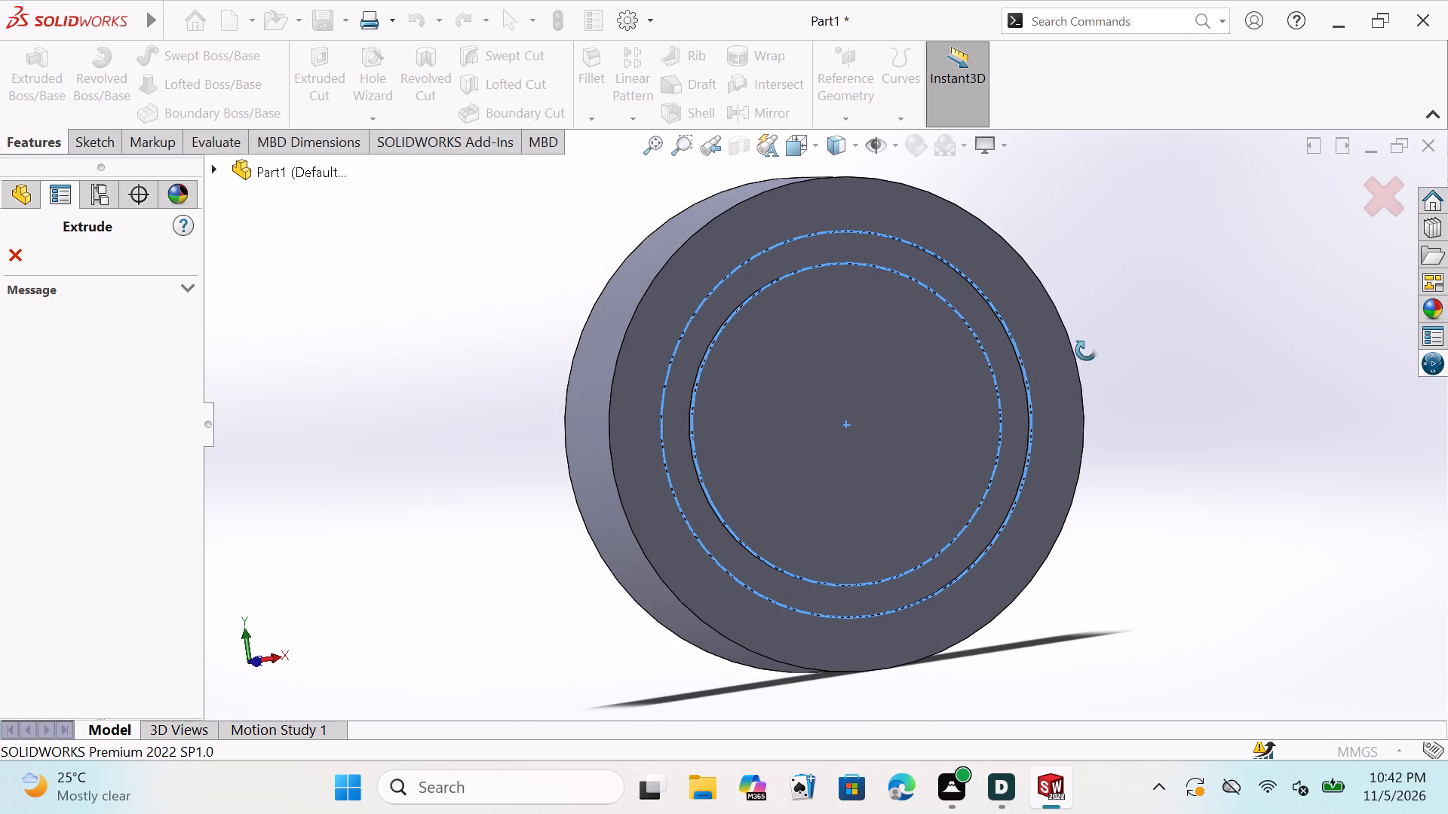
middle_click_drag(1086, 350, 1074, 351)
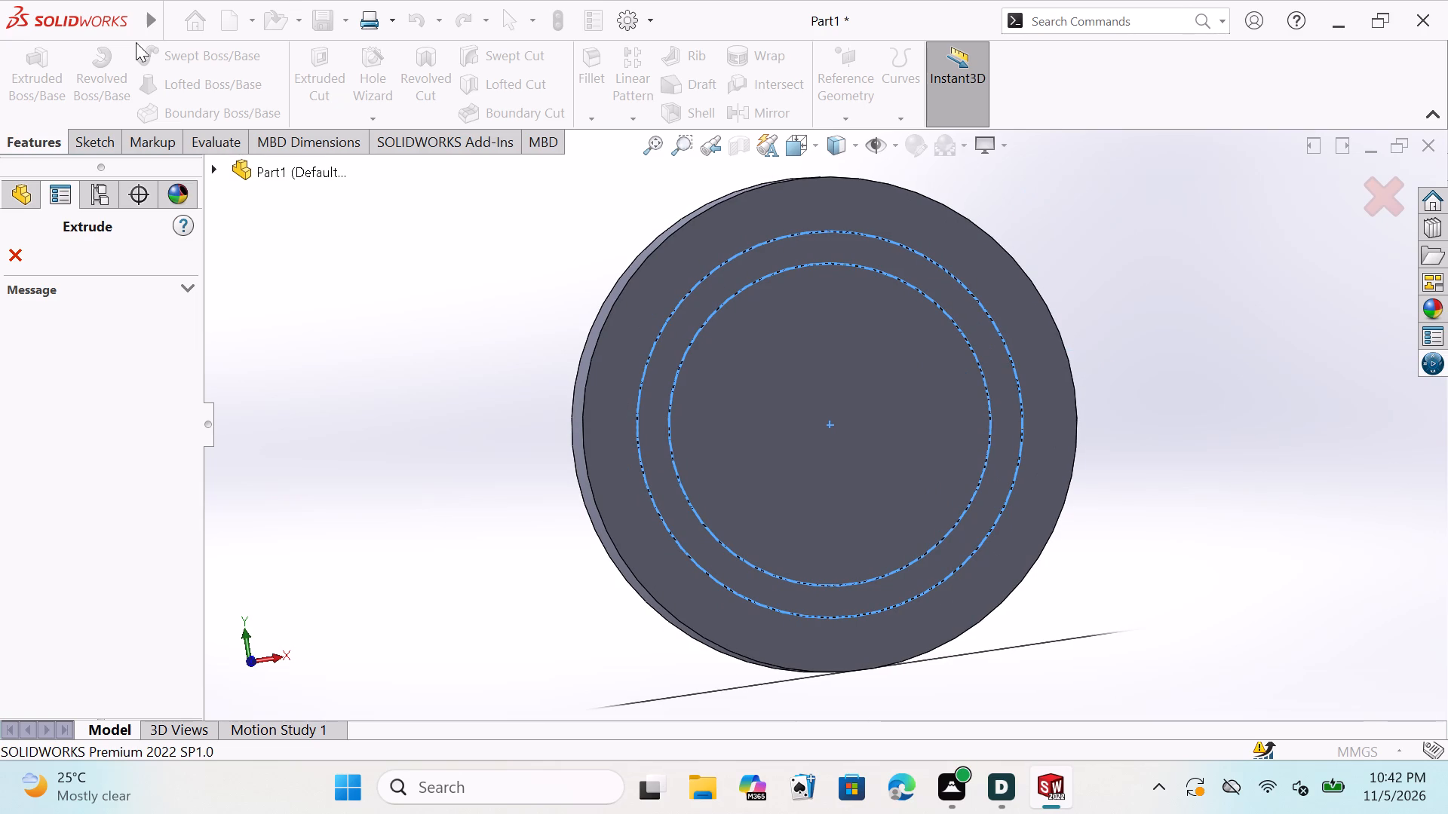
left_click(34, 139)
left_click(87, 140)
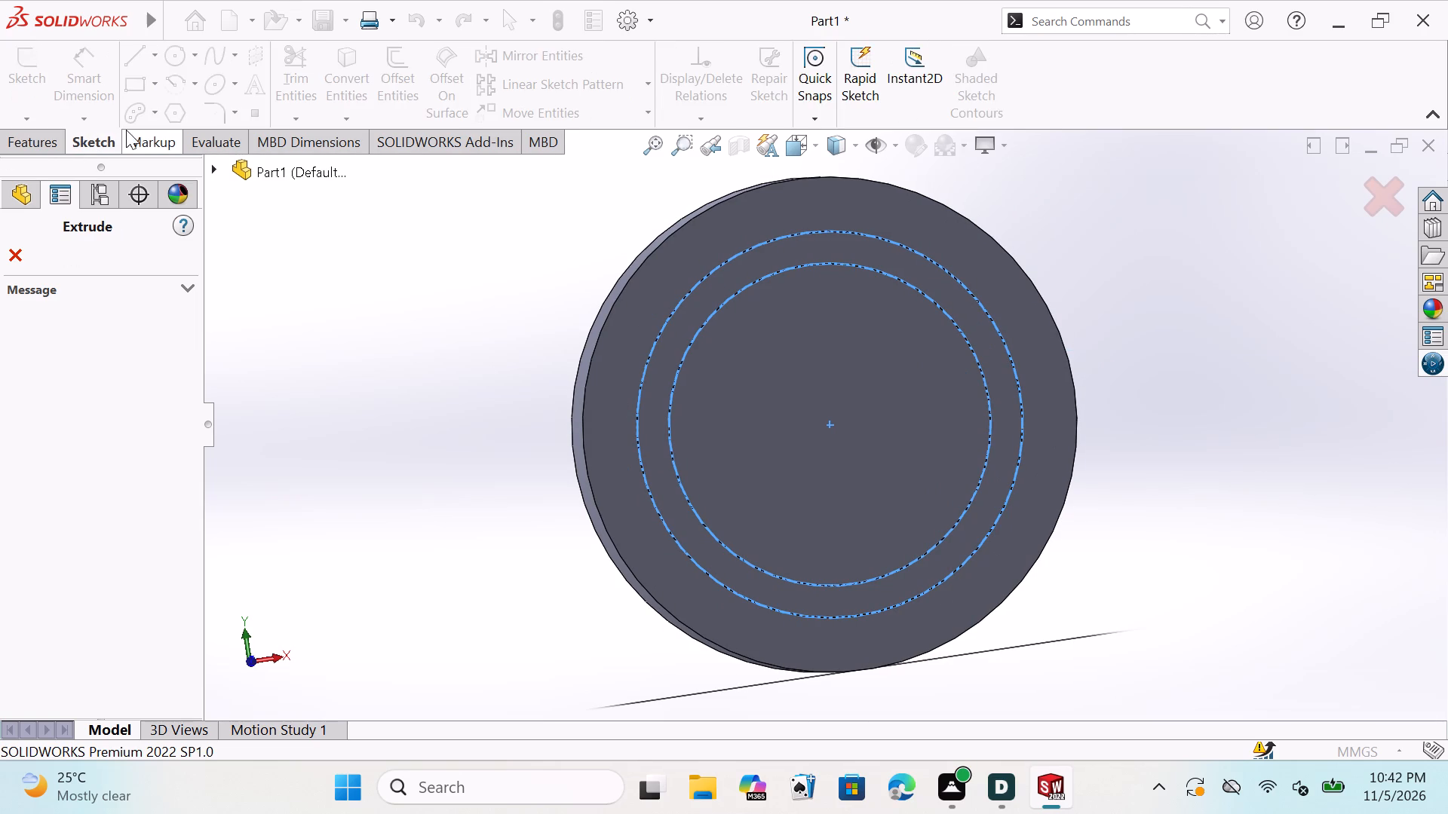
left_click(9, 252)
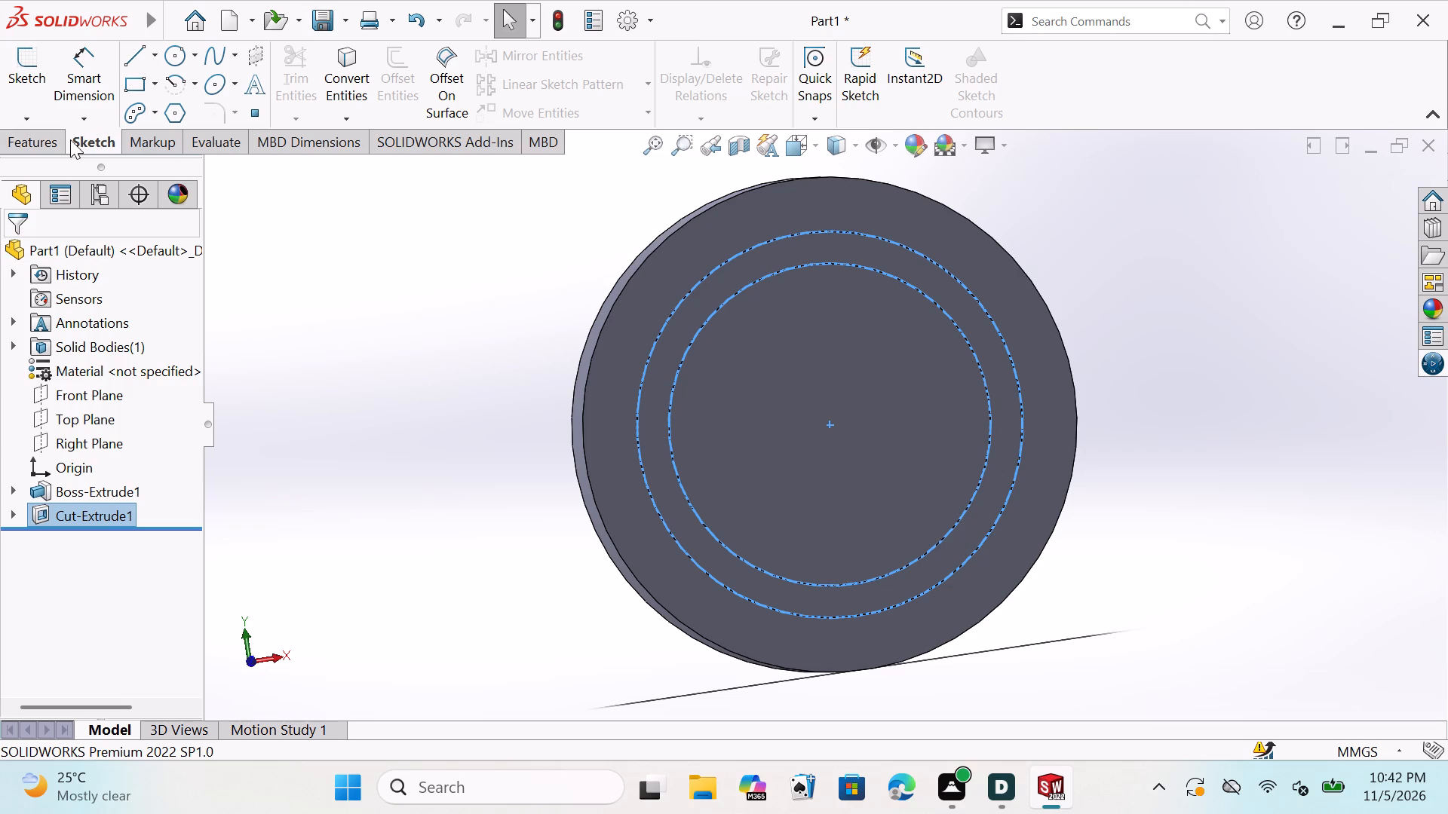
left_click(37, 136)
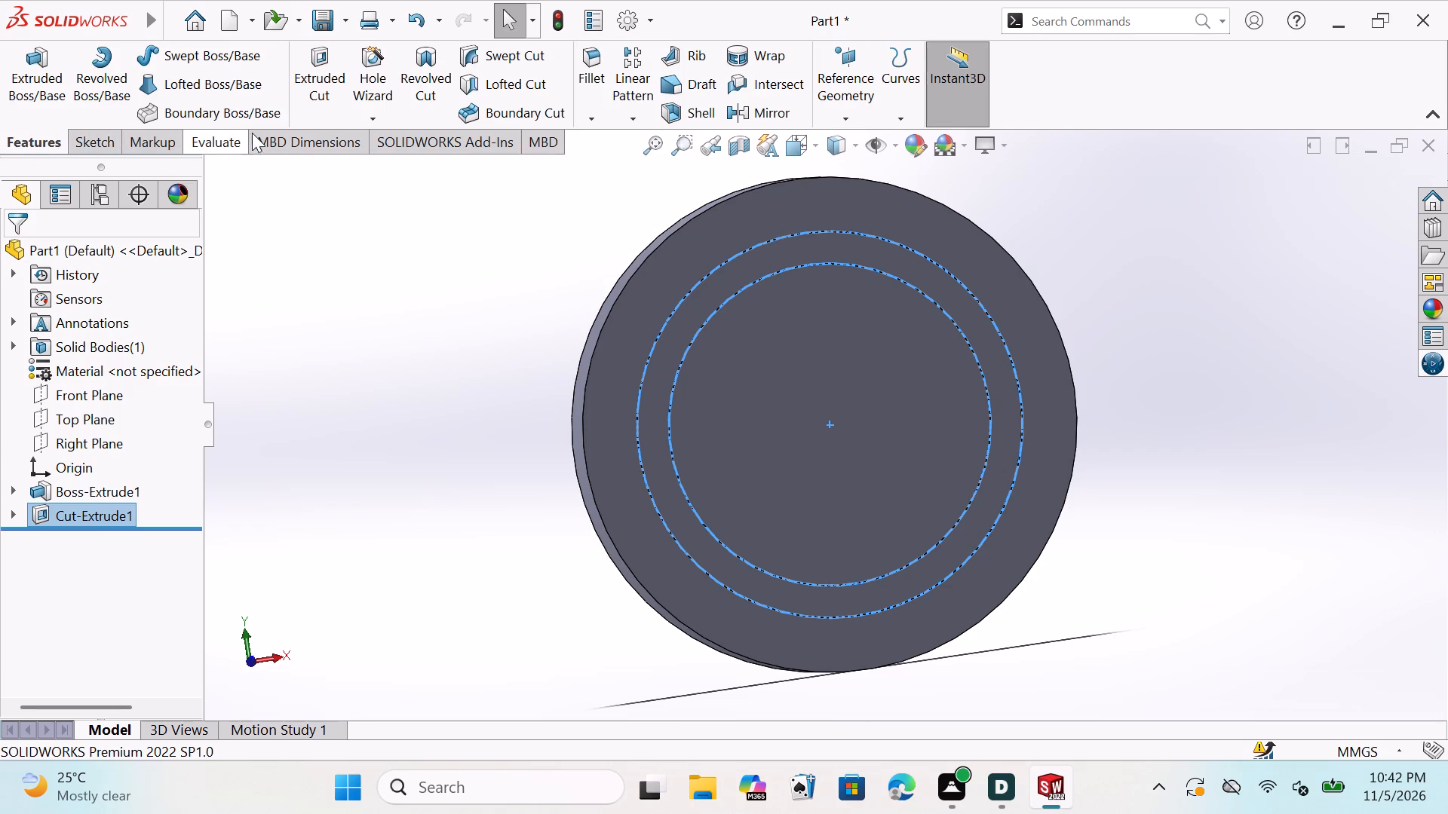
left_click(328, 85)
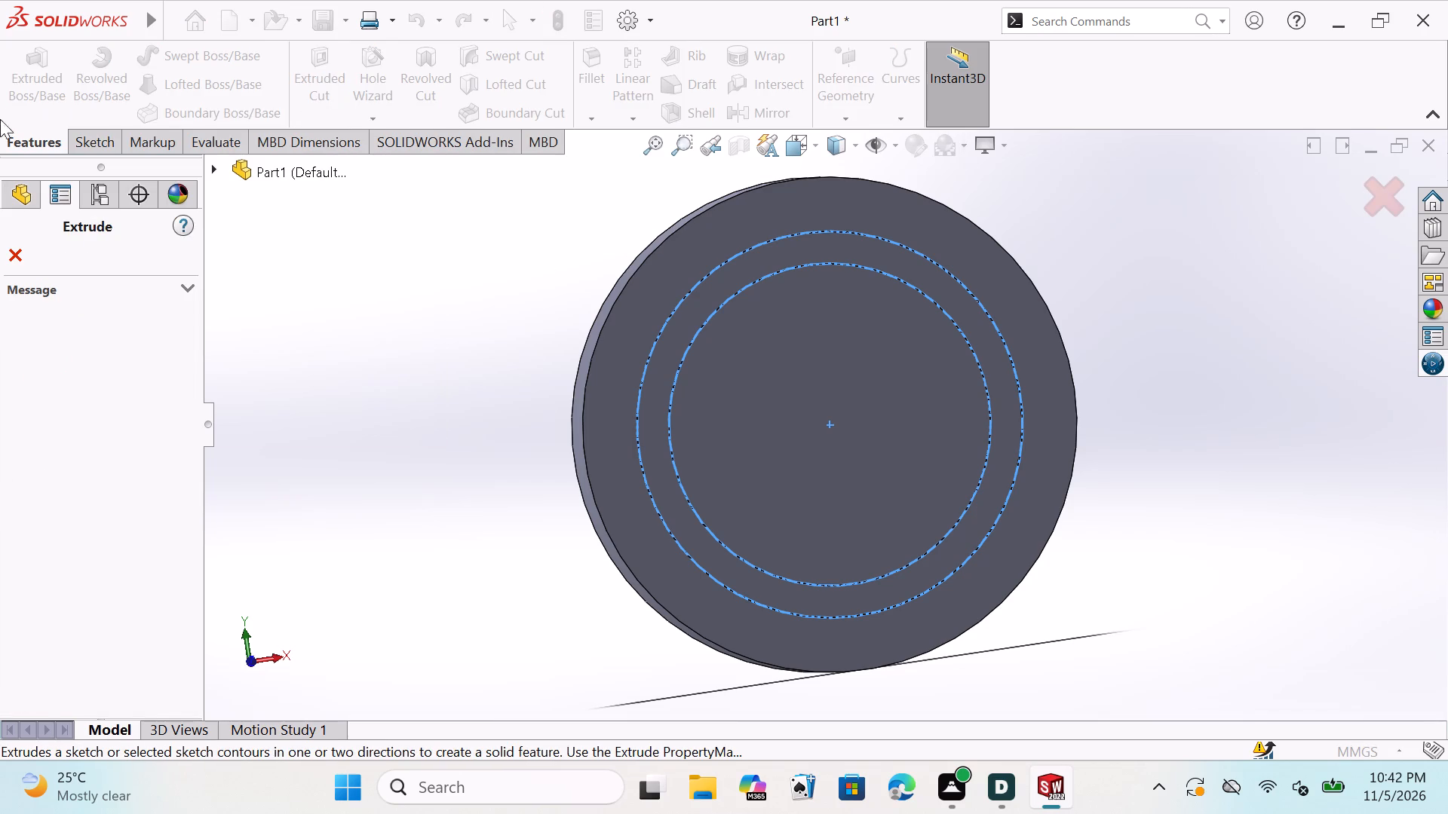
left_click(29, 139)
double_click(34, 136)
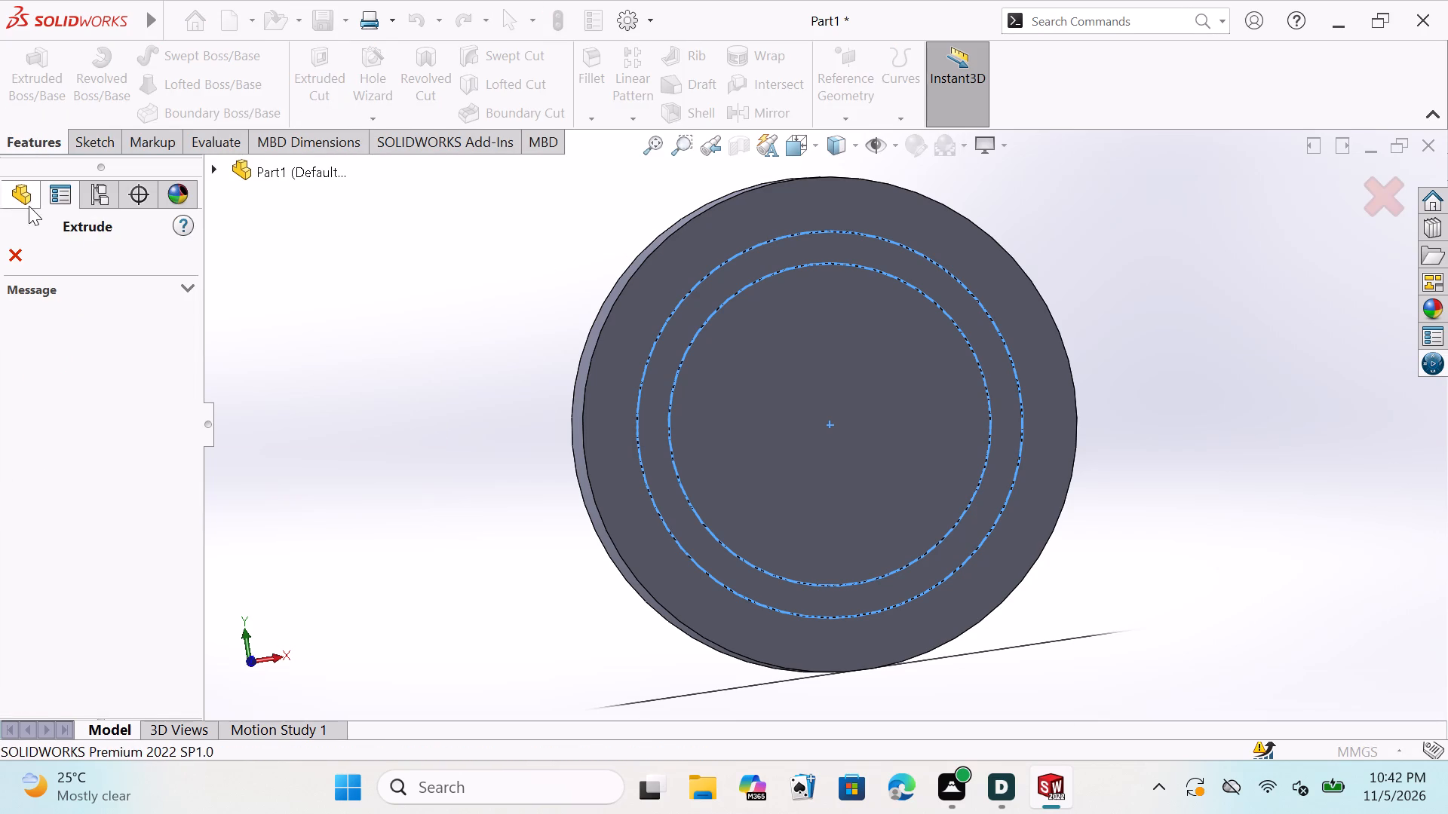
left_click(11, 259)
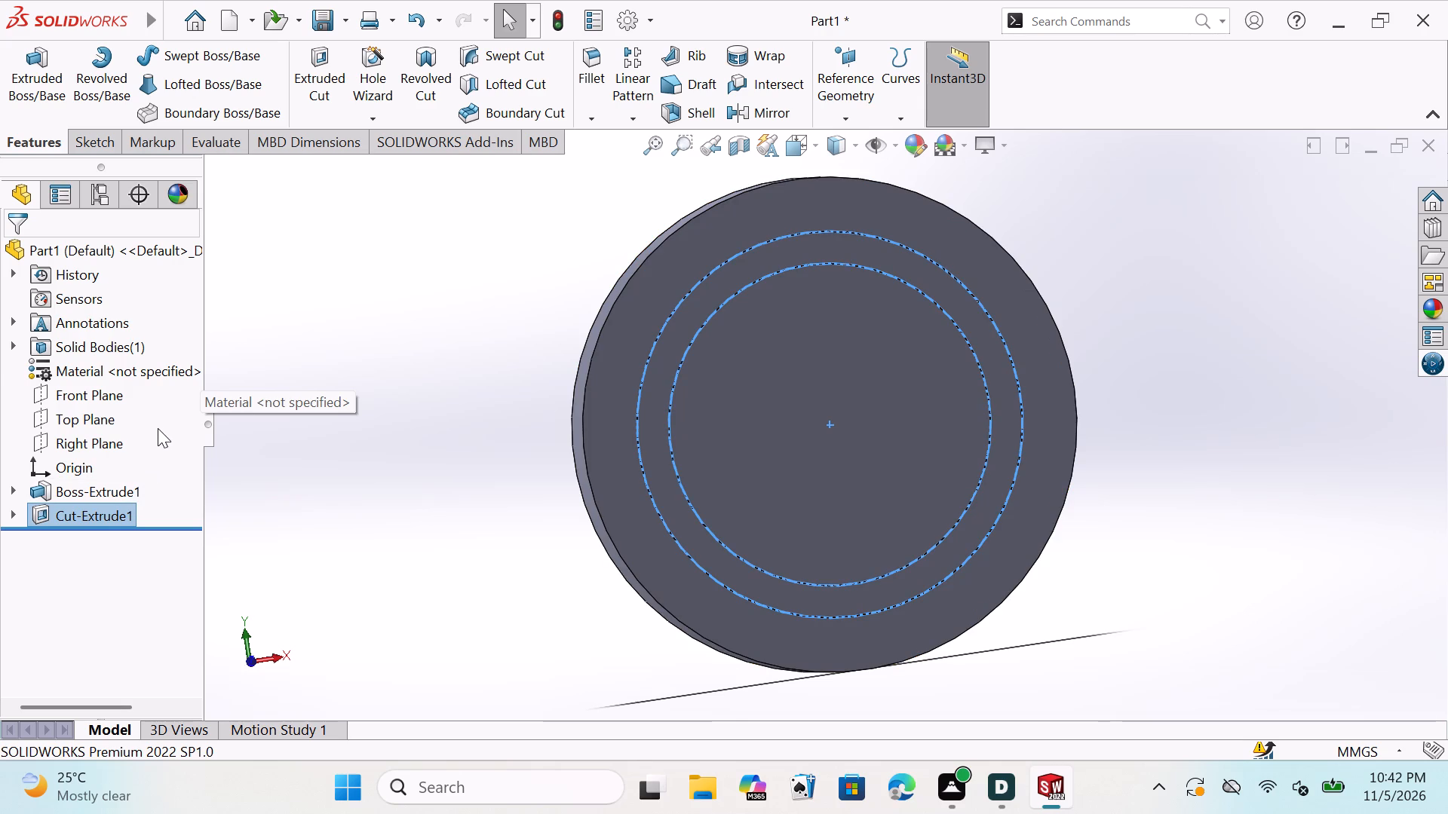
View the disc normal to the Front Plane and inspect the ring groove's cut feature, clearing the selection when done.
left_click(132, 392)
left_click(106, 390)
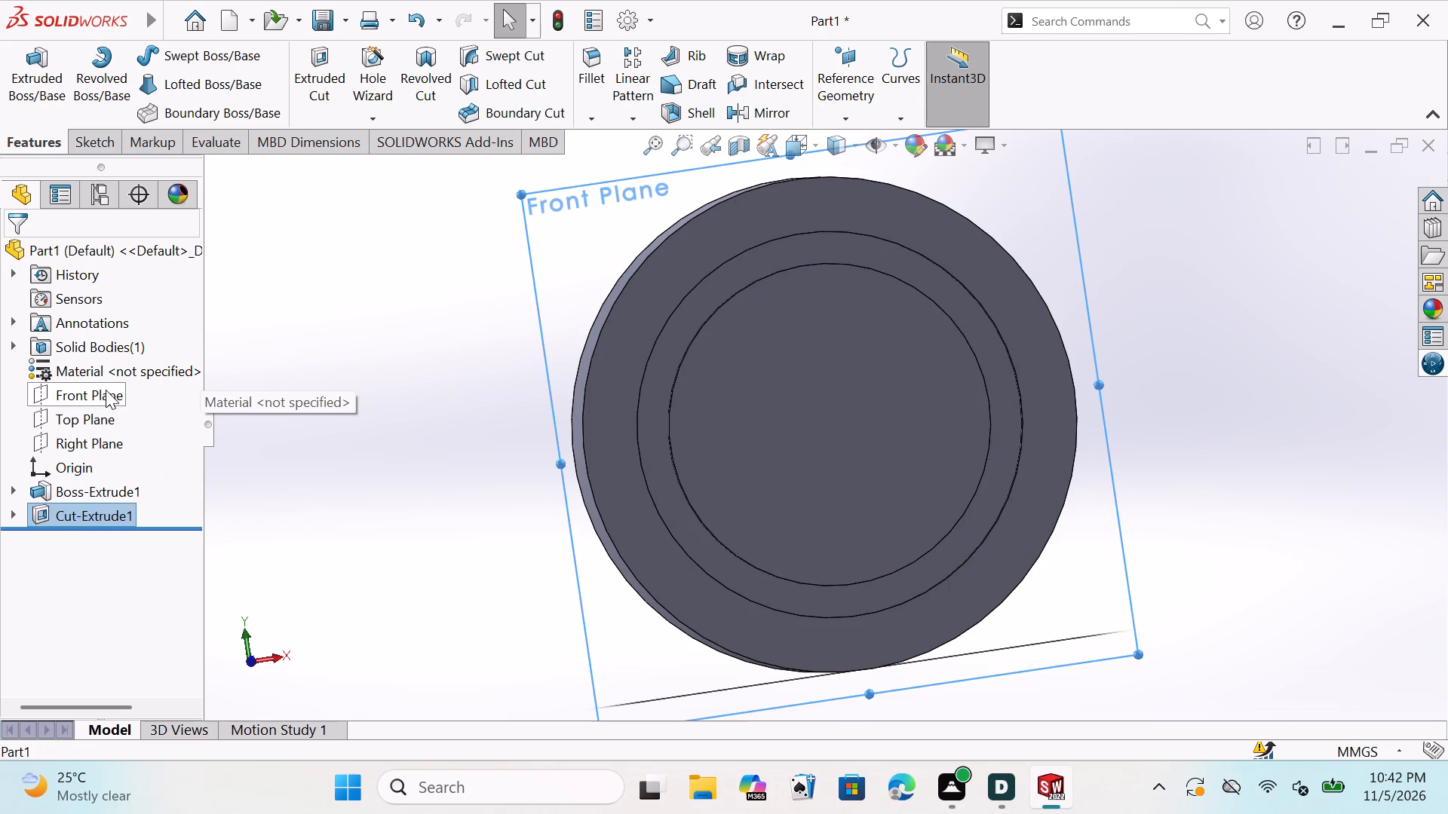
left_click(219, 363)
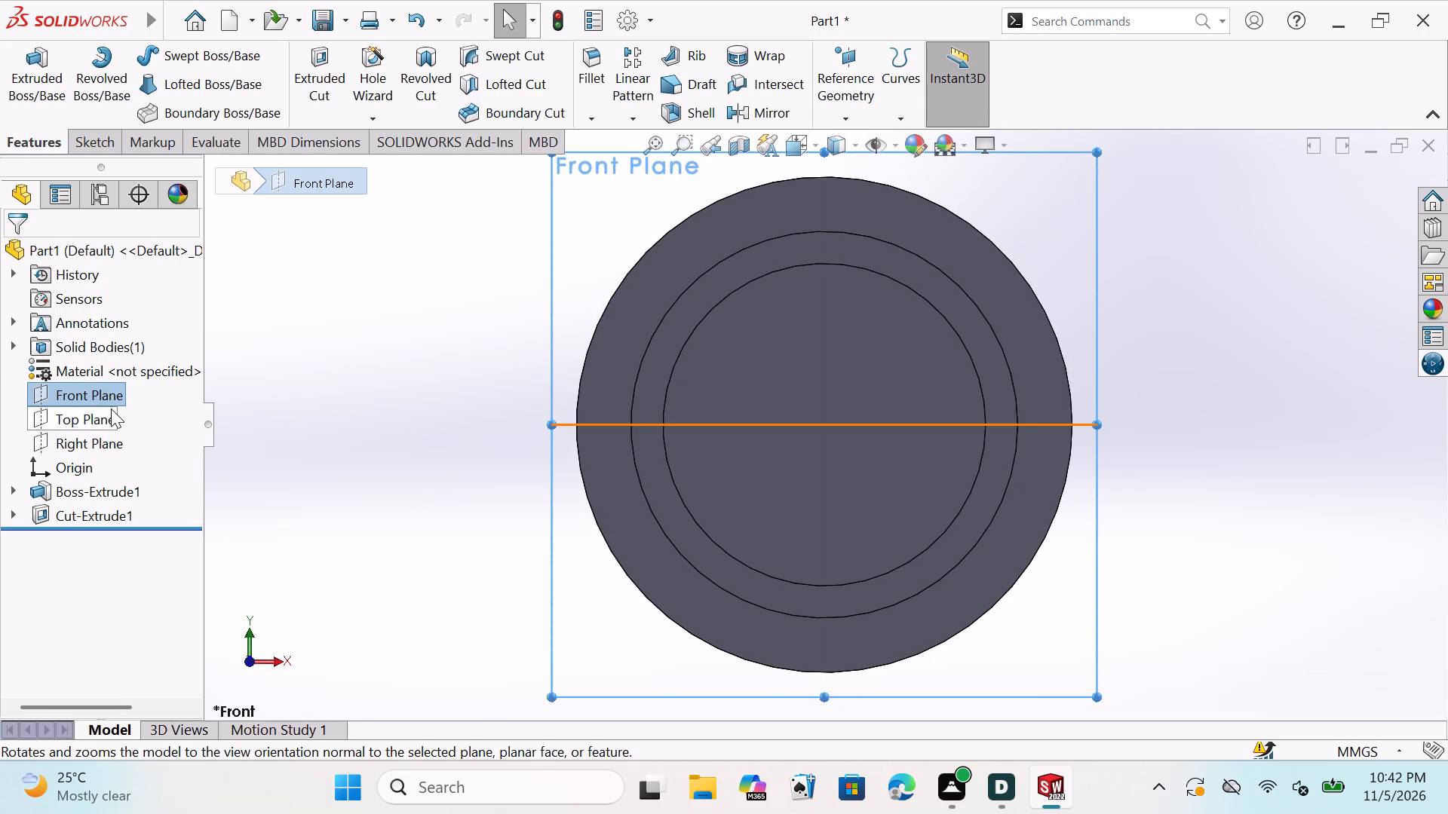
left_click(138, 191)
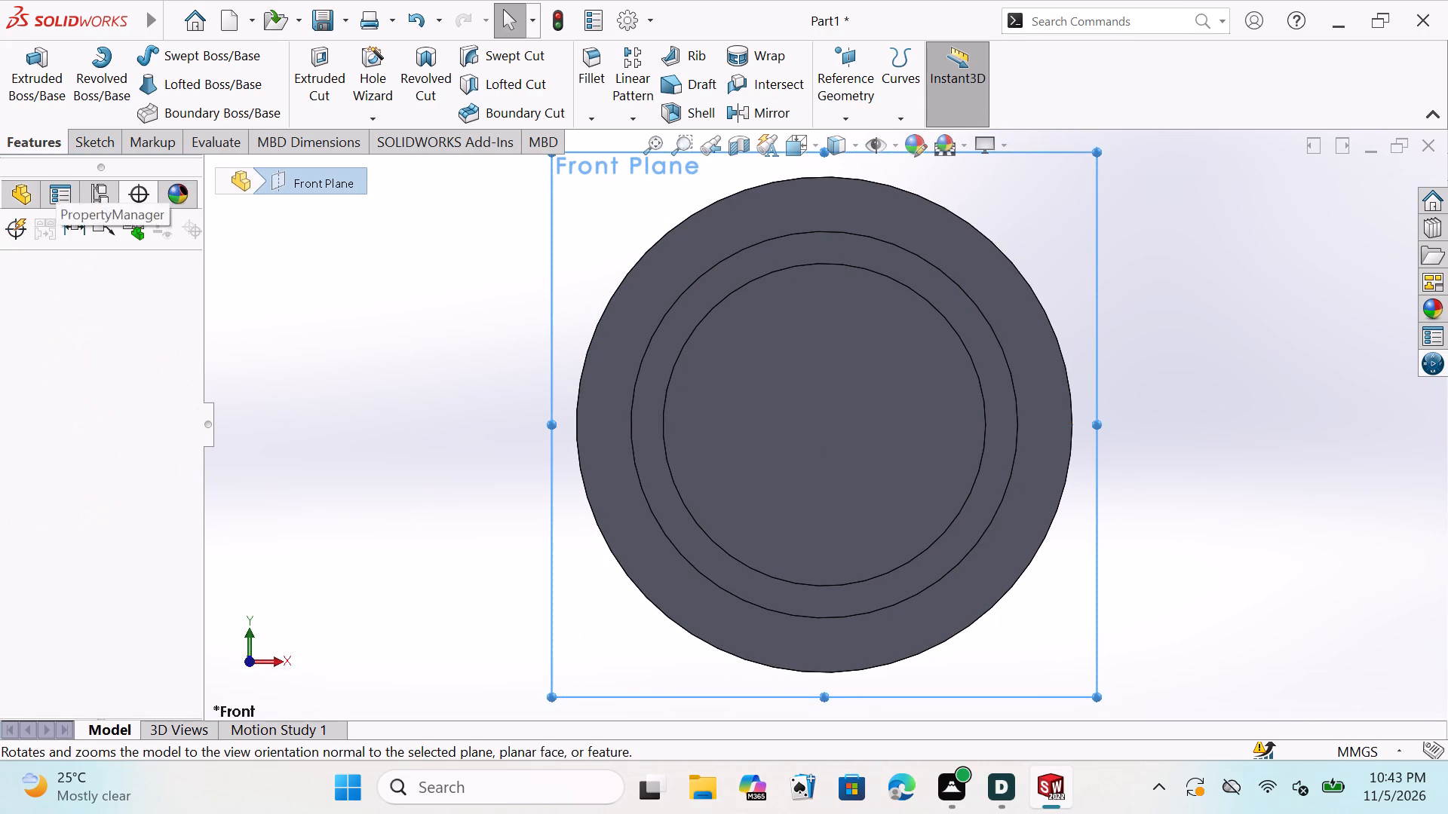
left_click(19, 195)
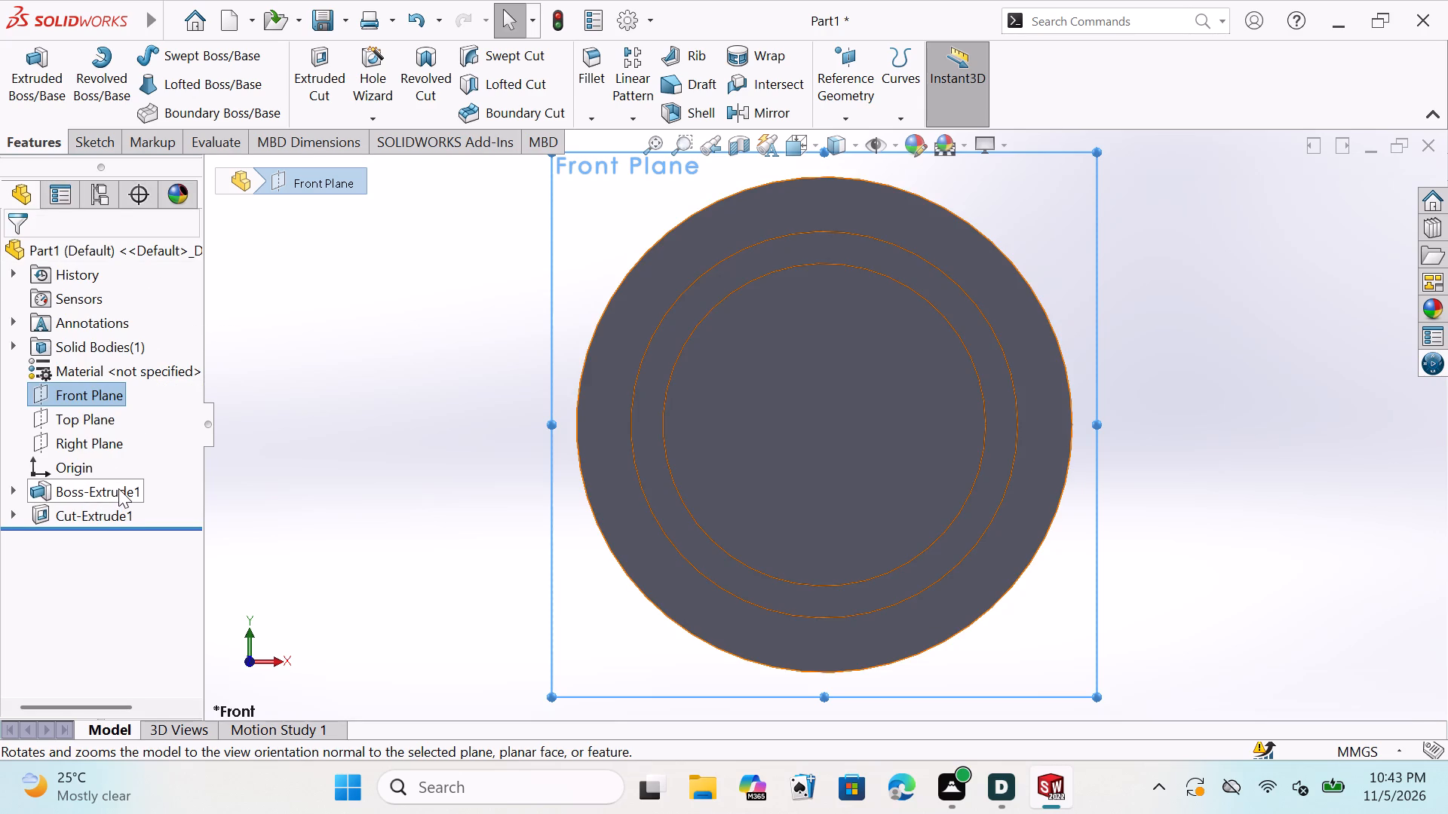
left_click(101, 516)
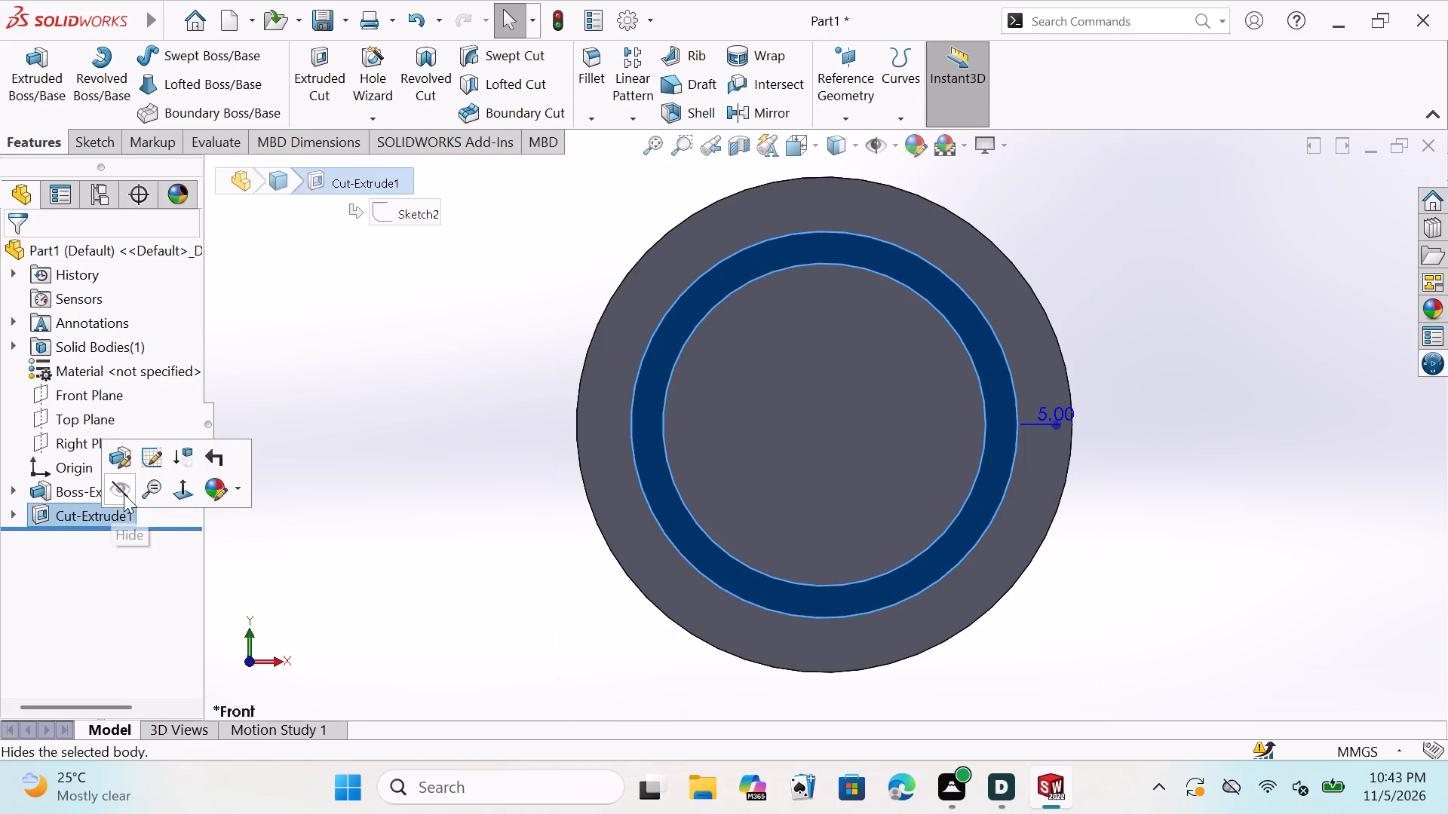
middle_click(1077, 354)
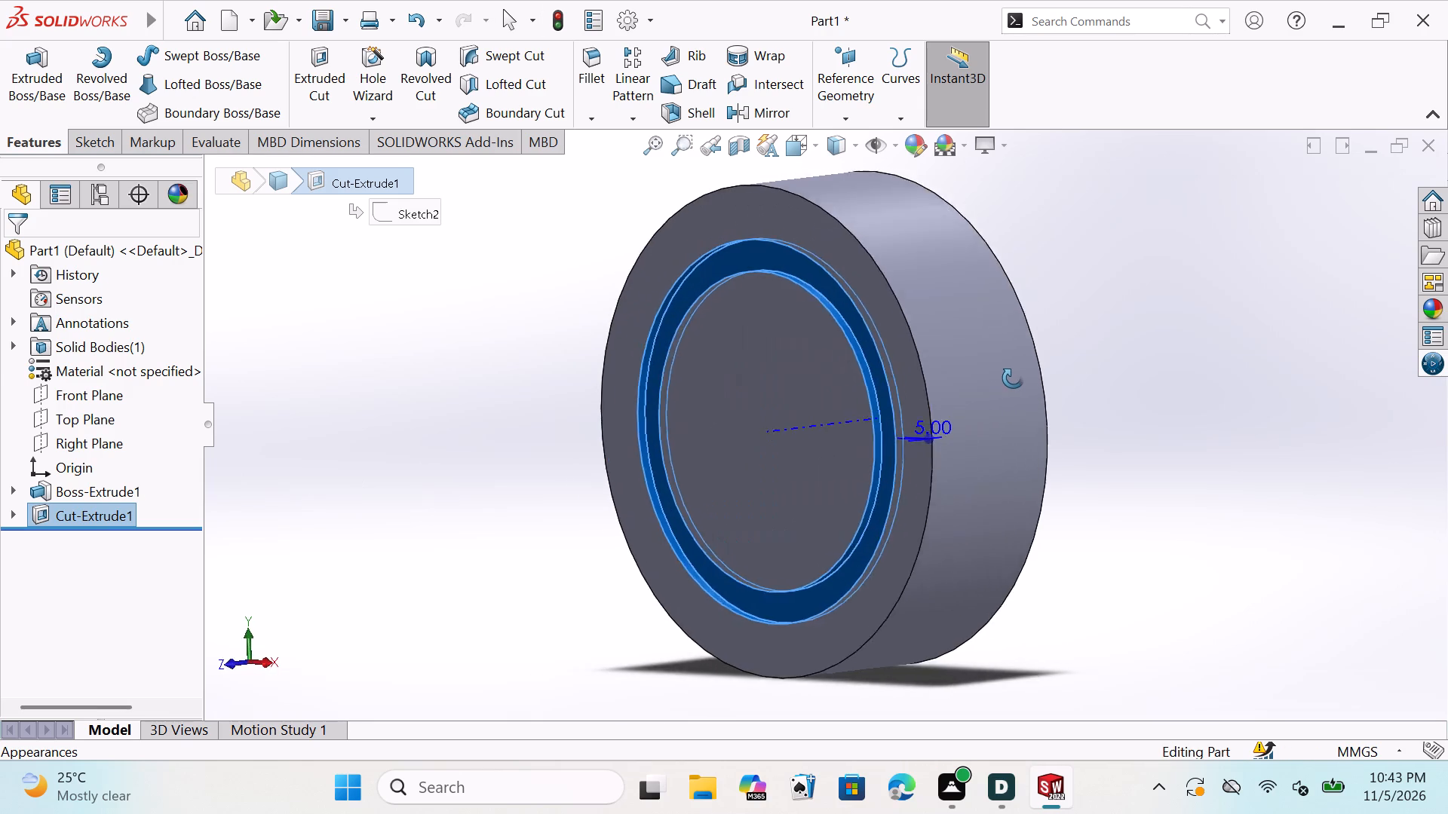
middle_click(1080, 359)
middle_click(1083, 357)
key("Escape")
key("Escape")
key("Escape")
key("Escape")
key("Escape")
key("Escape")
key("Escape")
key("Escape")
key("Escape")
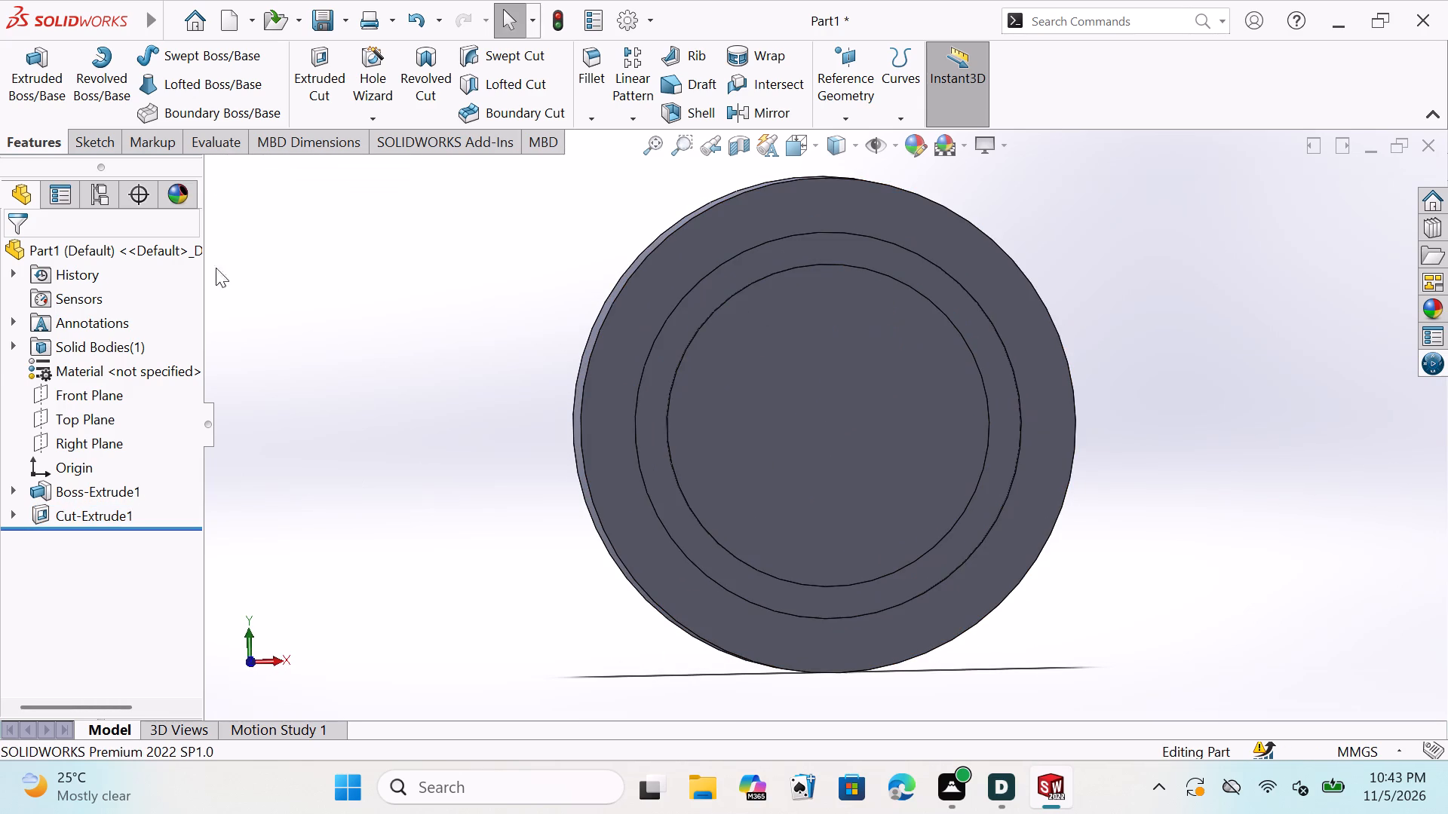
key("Escape")
key("Escape")
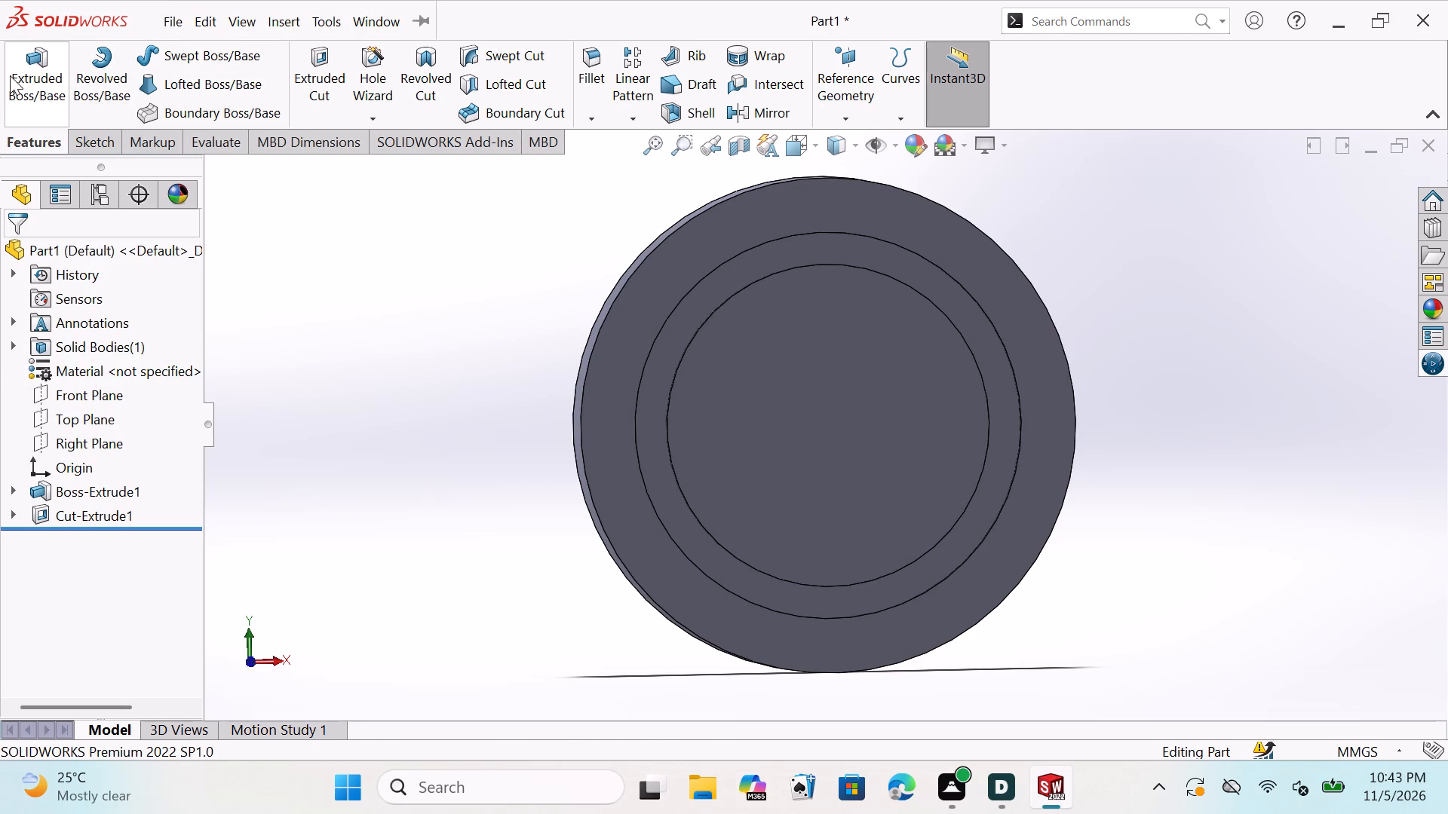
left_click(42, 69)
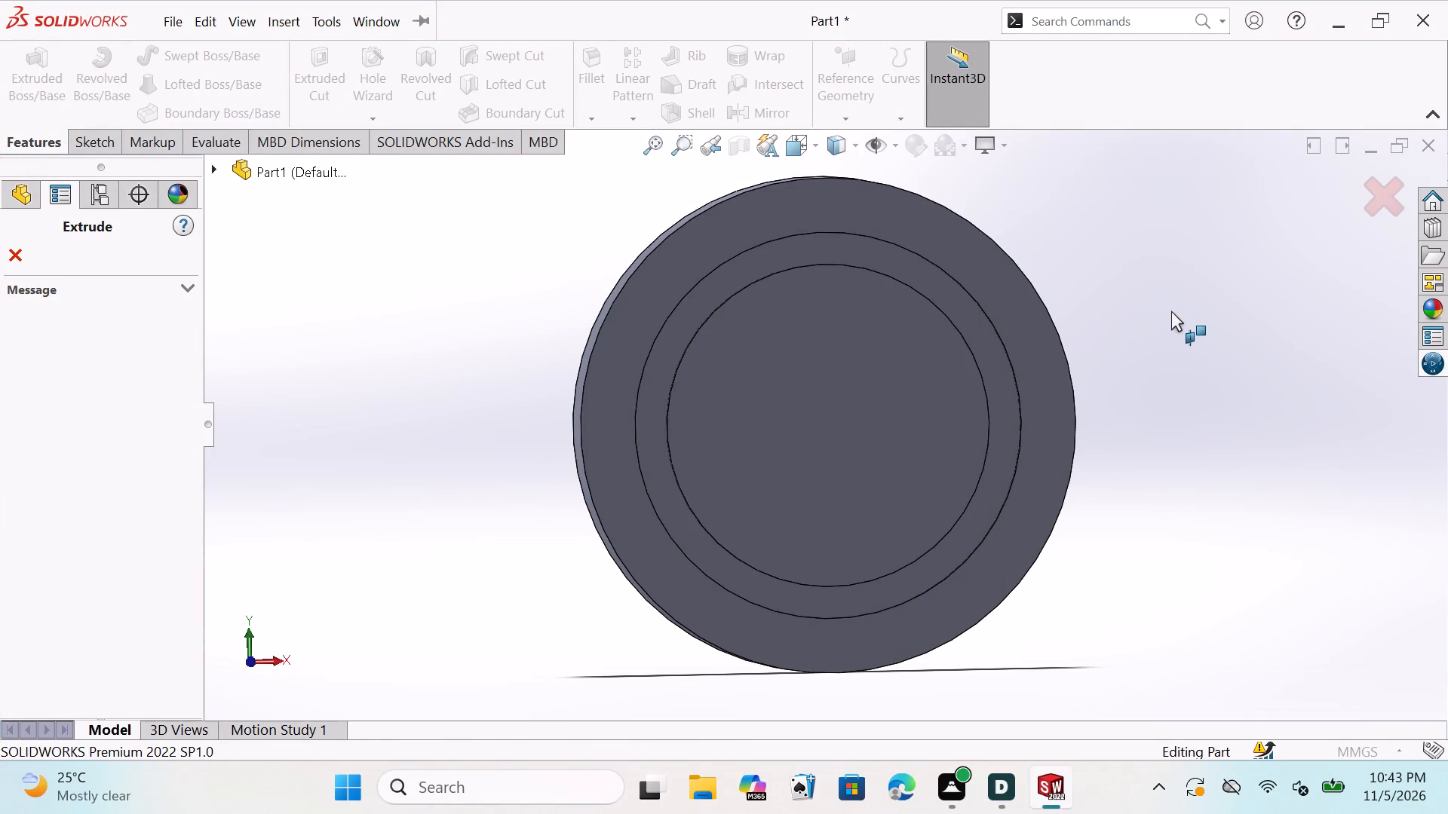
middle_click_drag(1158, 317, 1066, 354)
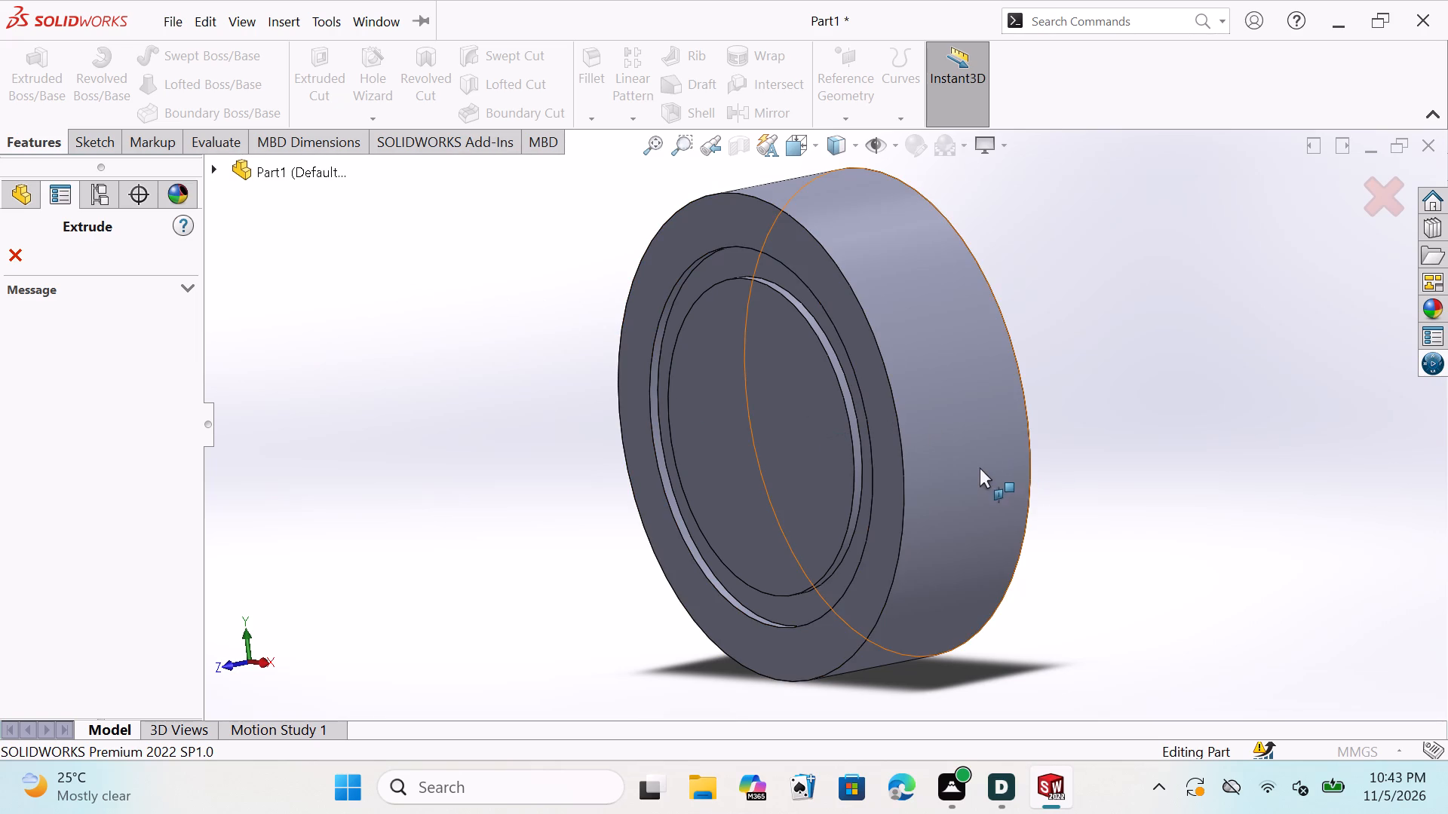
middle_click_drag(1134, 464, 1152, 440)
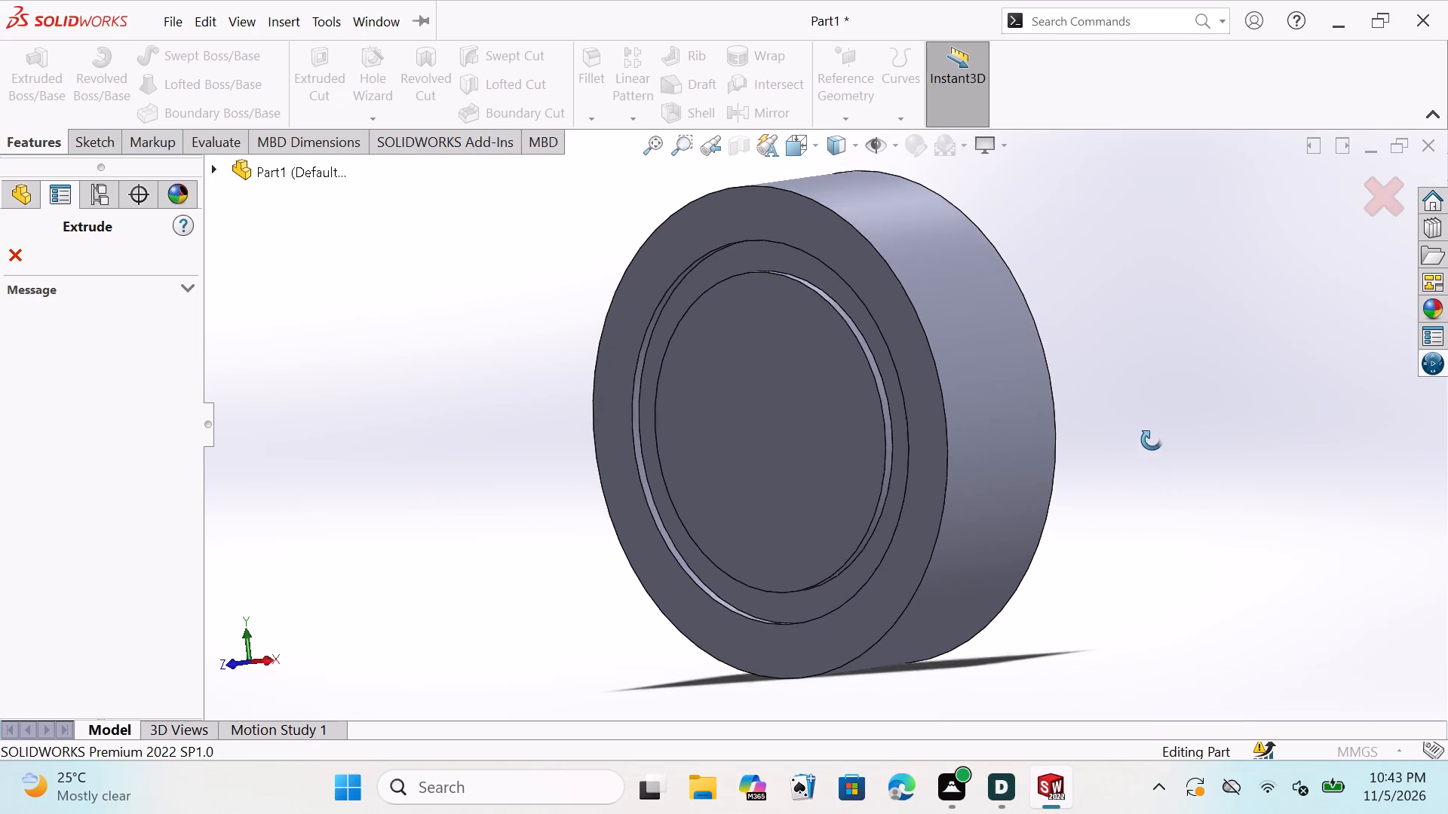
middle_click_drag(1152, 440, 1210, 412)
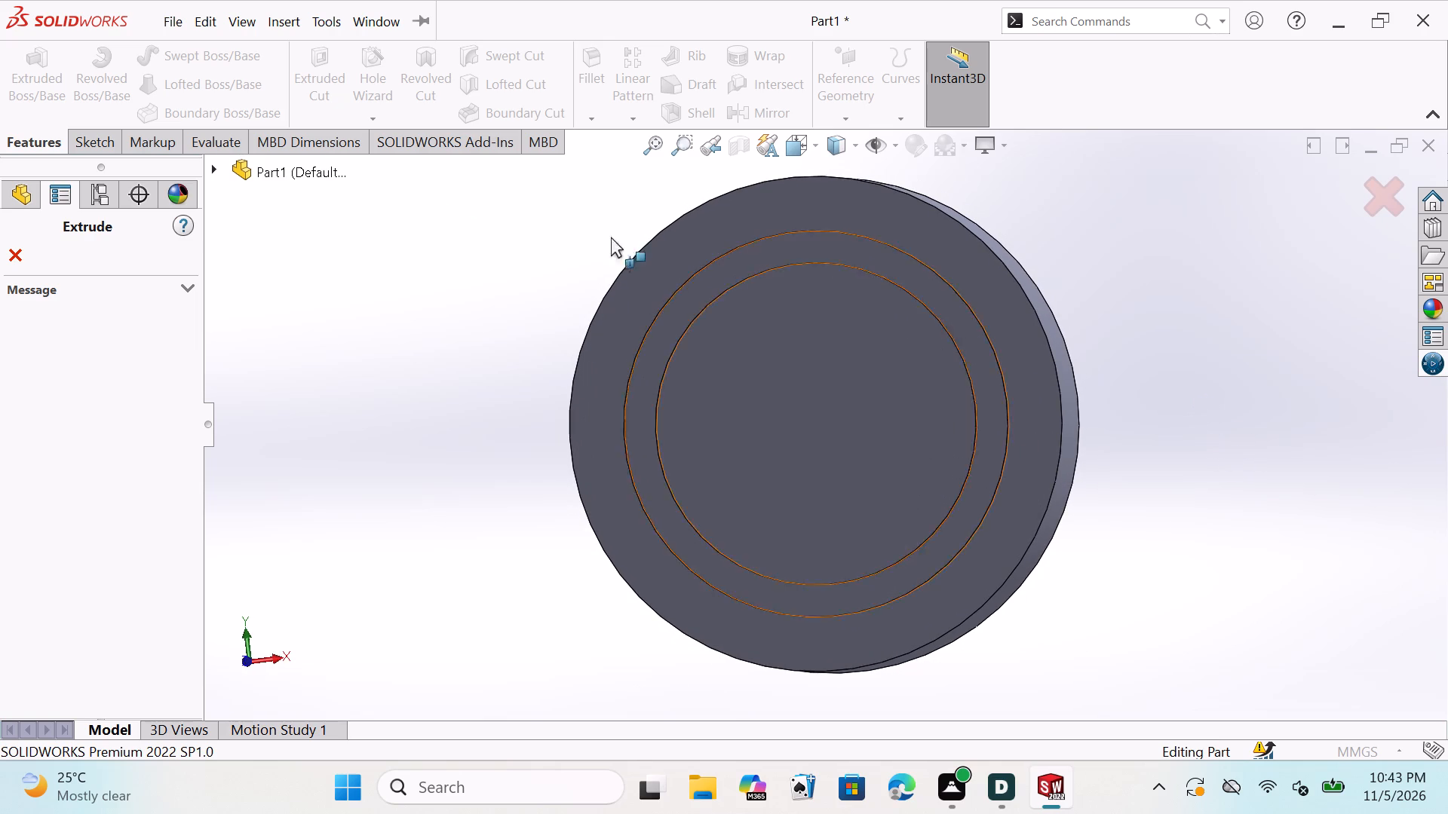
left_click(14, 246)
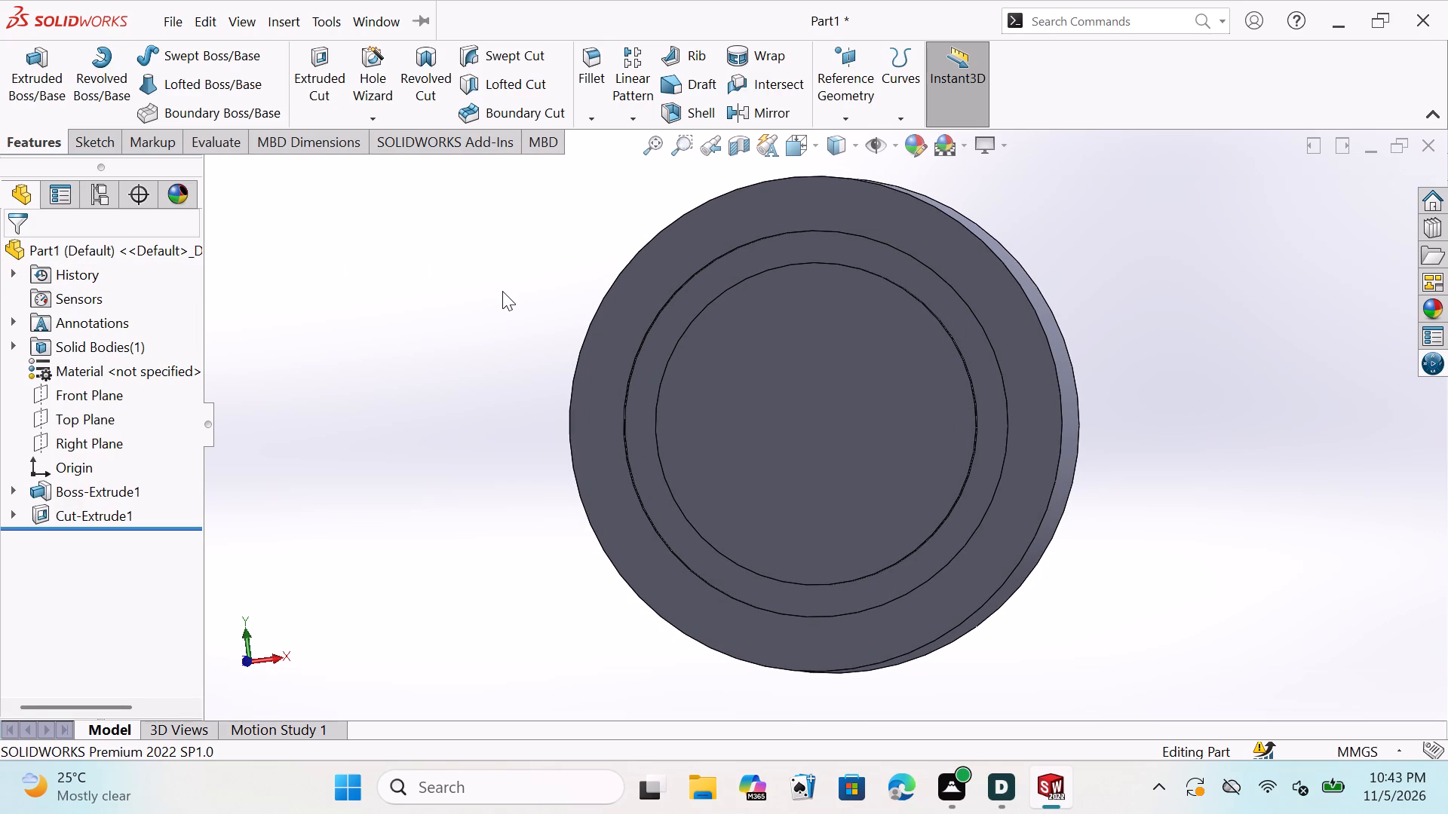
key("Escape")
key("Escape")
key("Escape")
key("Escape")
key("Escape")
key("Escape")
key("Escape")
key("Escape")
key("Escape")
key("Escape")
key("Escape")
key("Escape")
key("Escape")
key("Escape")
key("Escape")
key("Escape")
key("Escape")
Examine the ring groove's cut feature normal to the Front Plane and from an oblique angle.
left_click(124, 395)
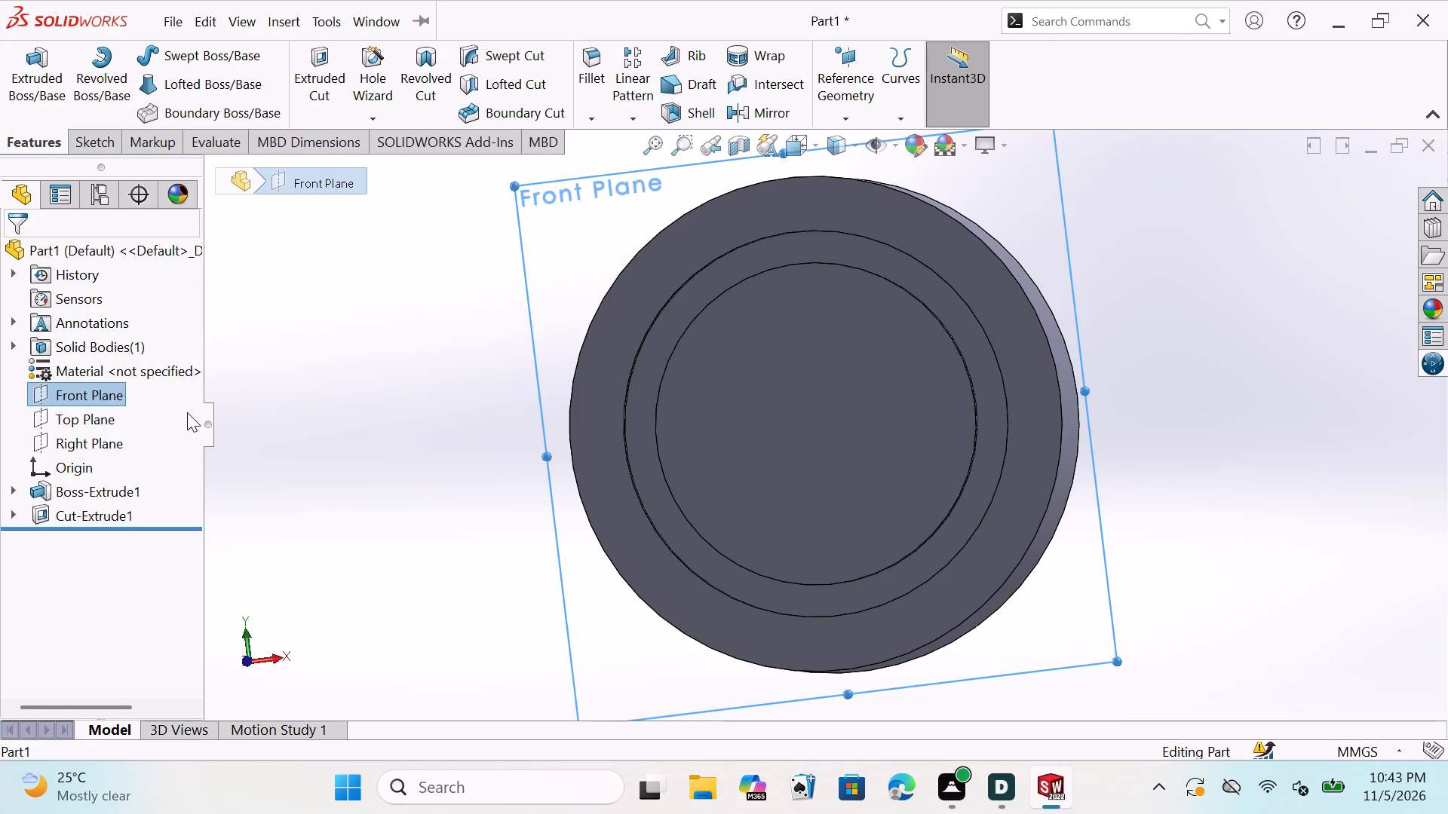
left_click(87, 390)
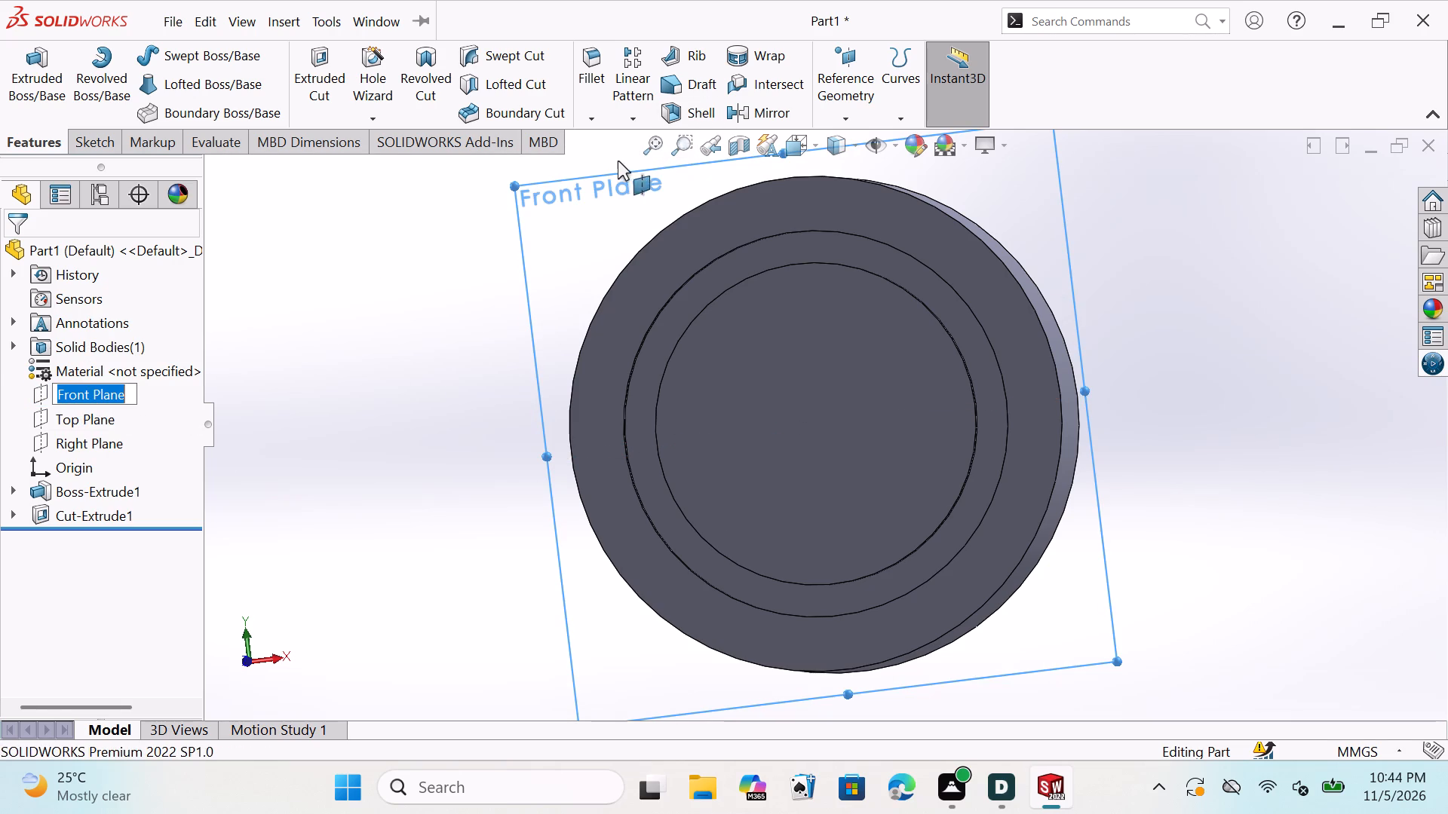
left_click(801, 142)
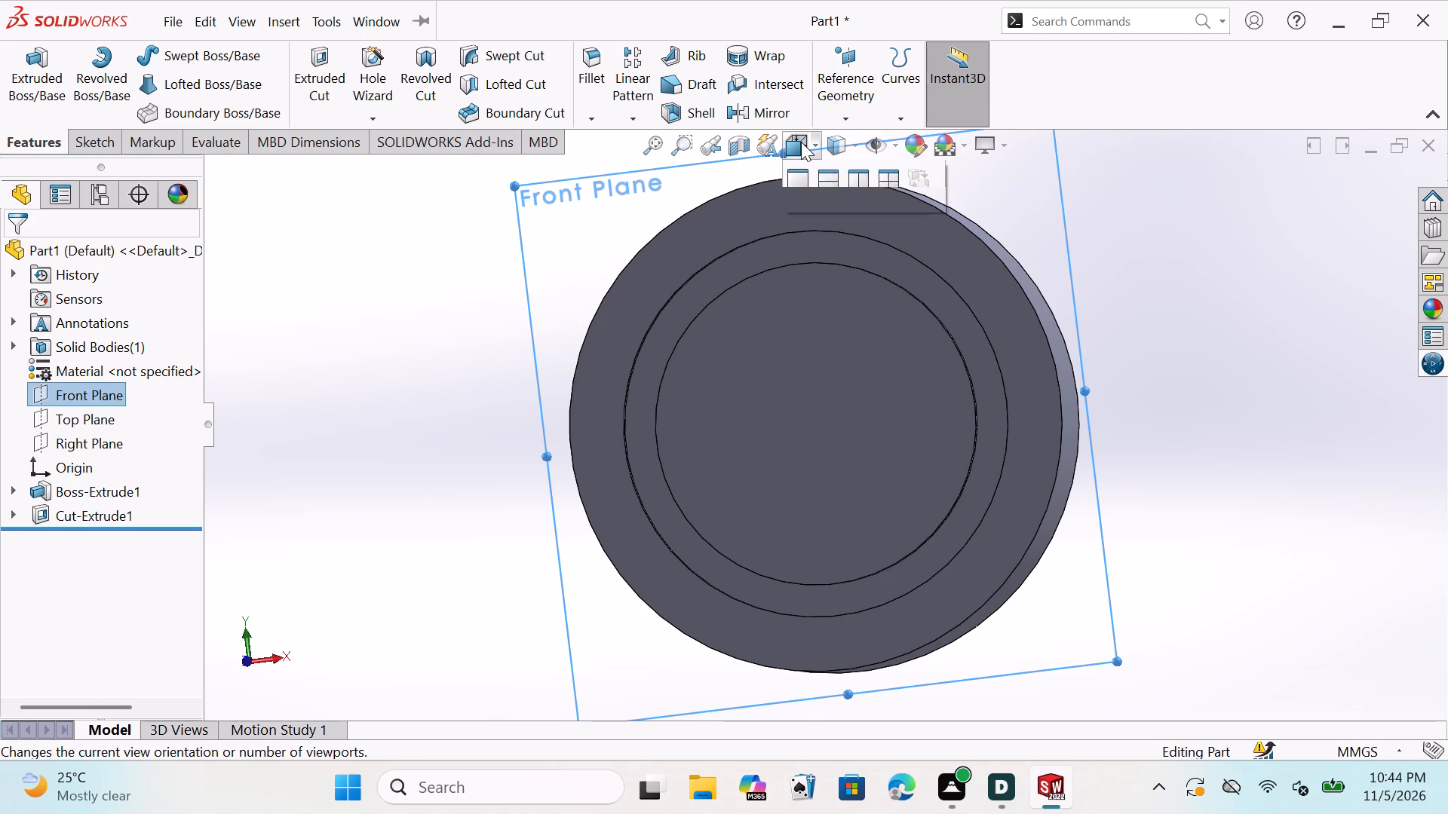
left_click(916, 265)
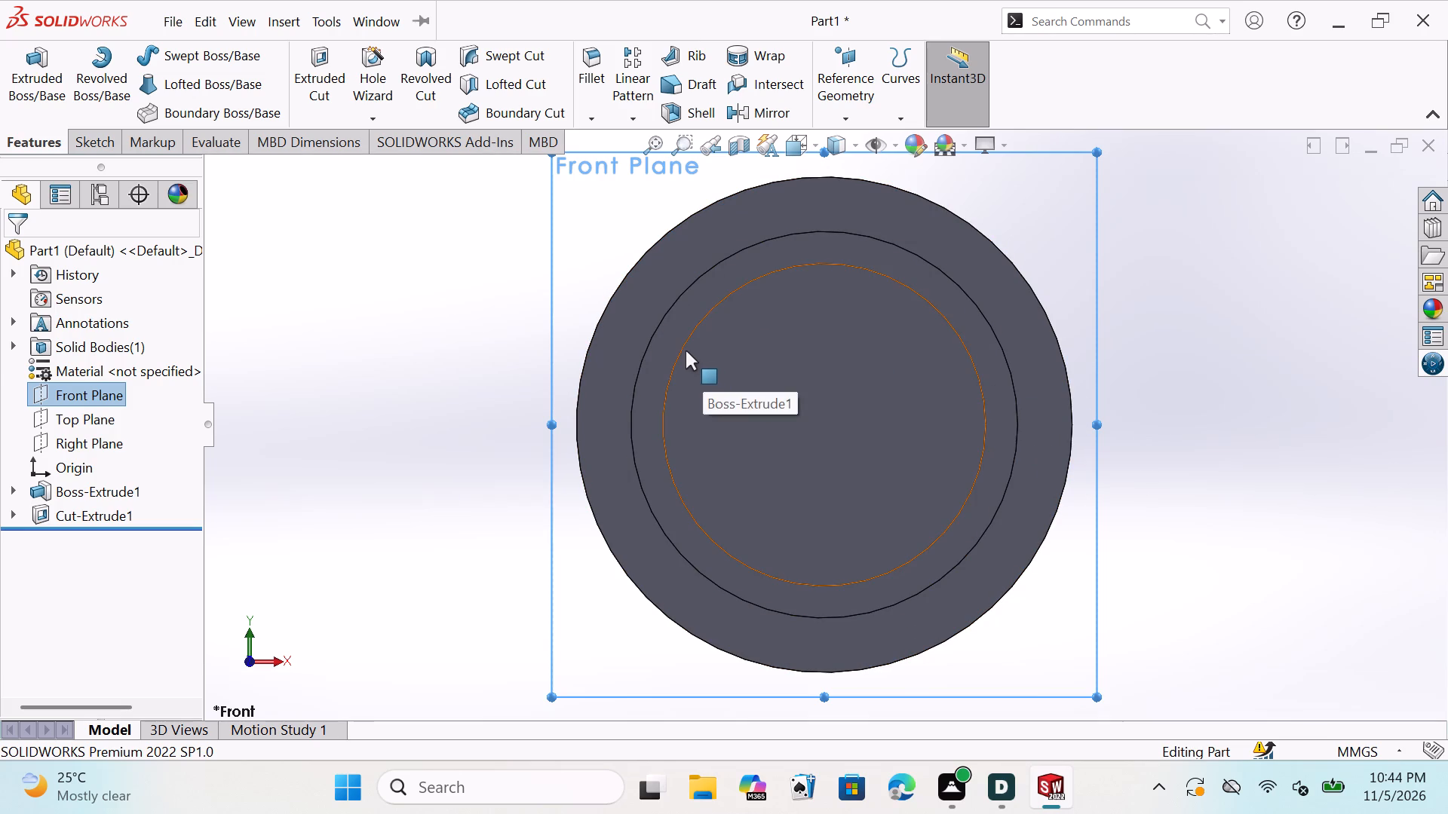
left_click(651, 358)
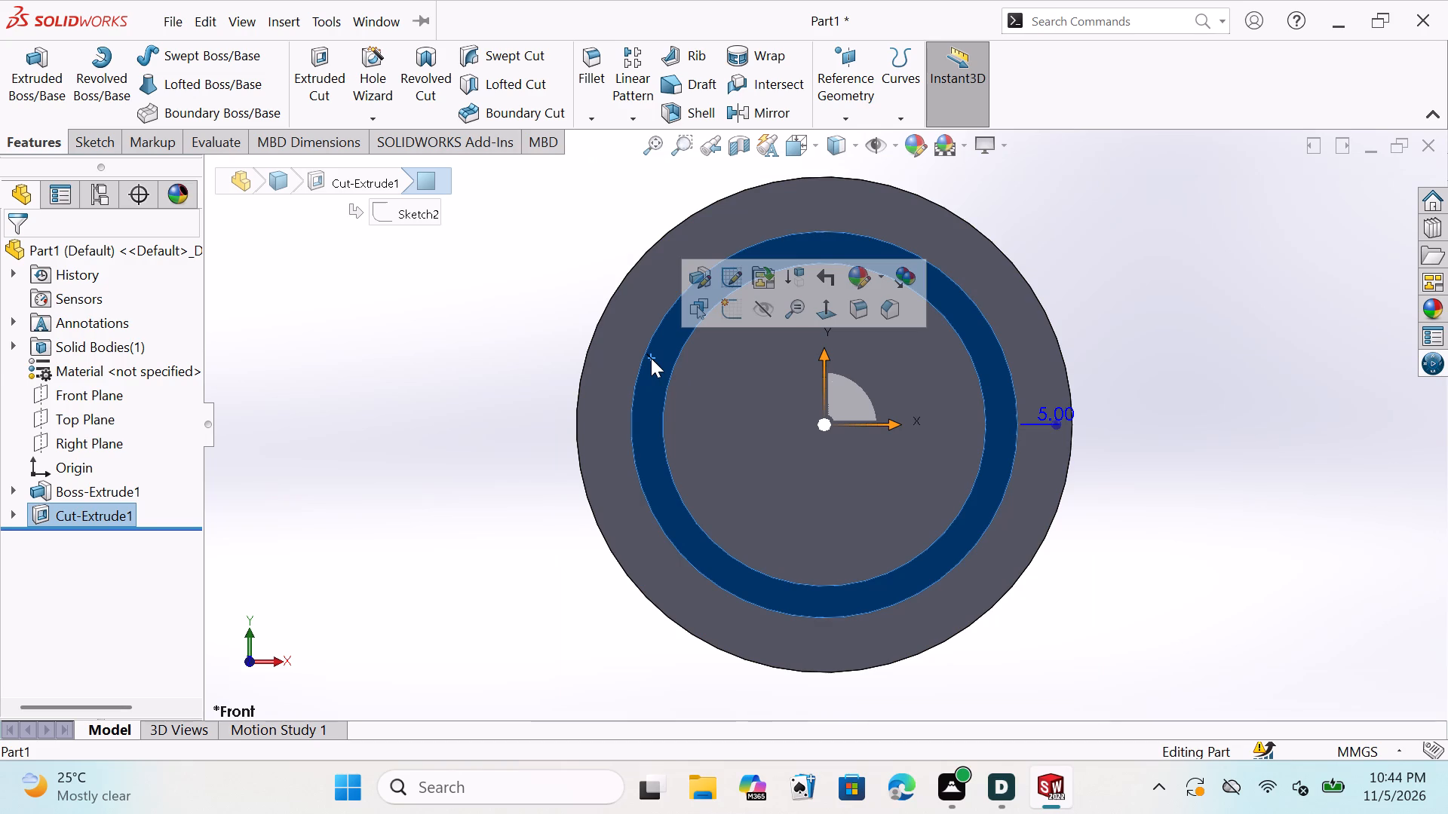
left_click(102, 513)
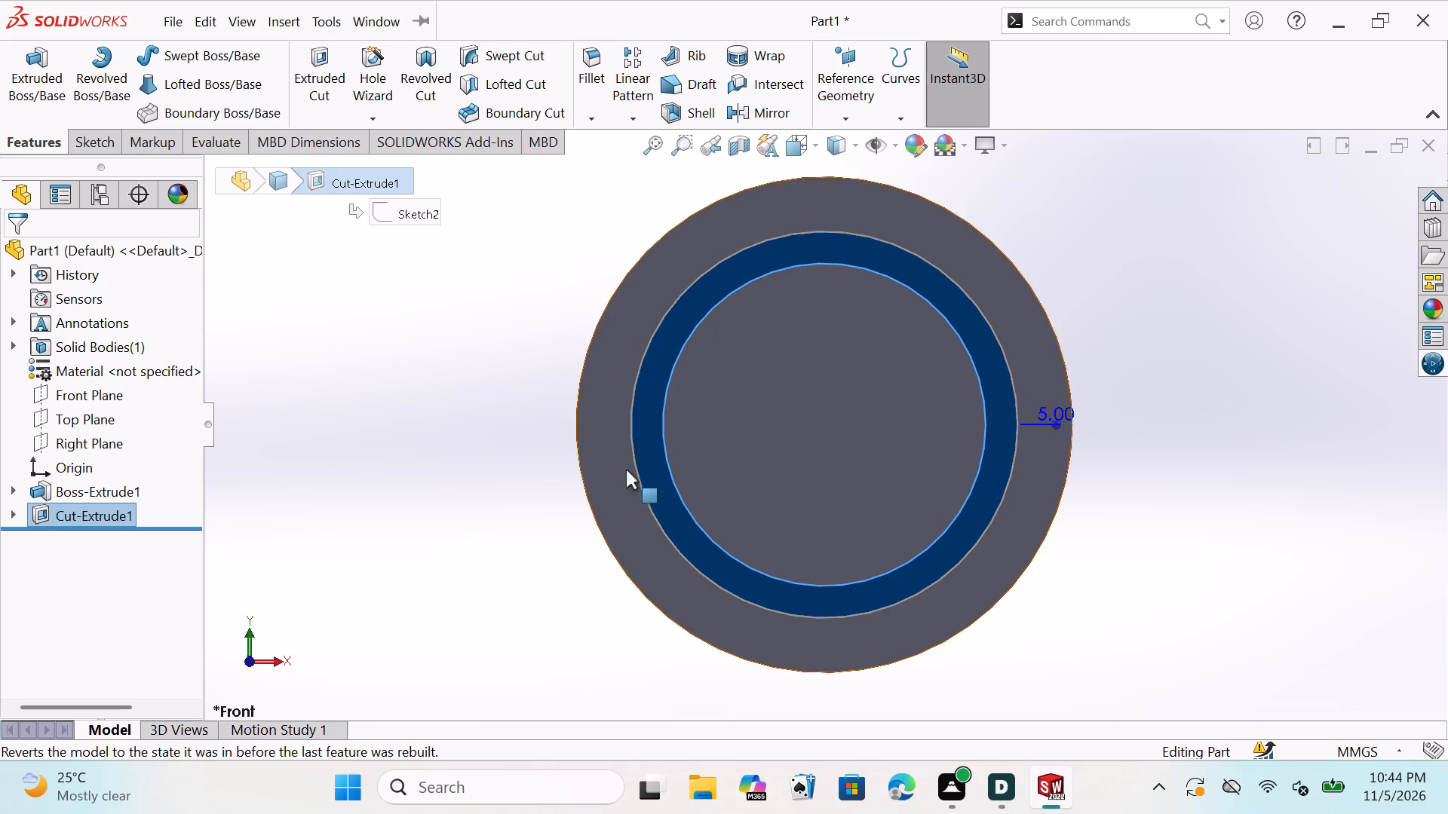
middle_click_drag(1139, 419, 1047, 442)
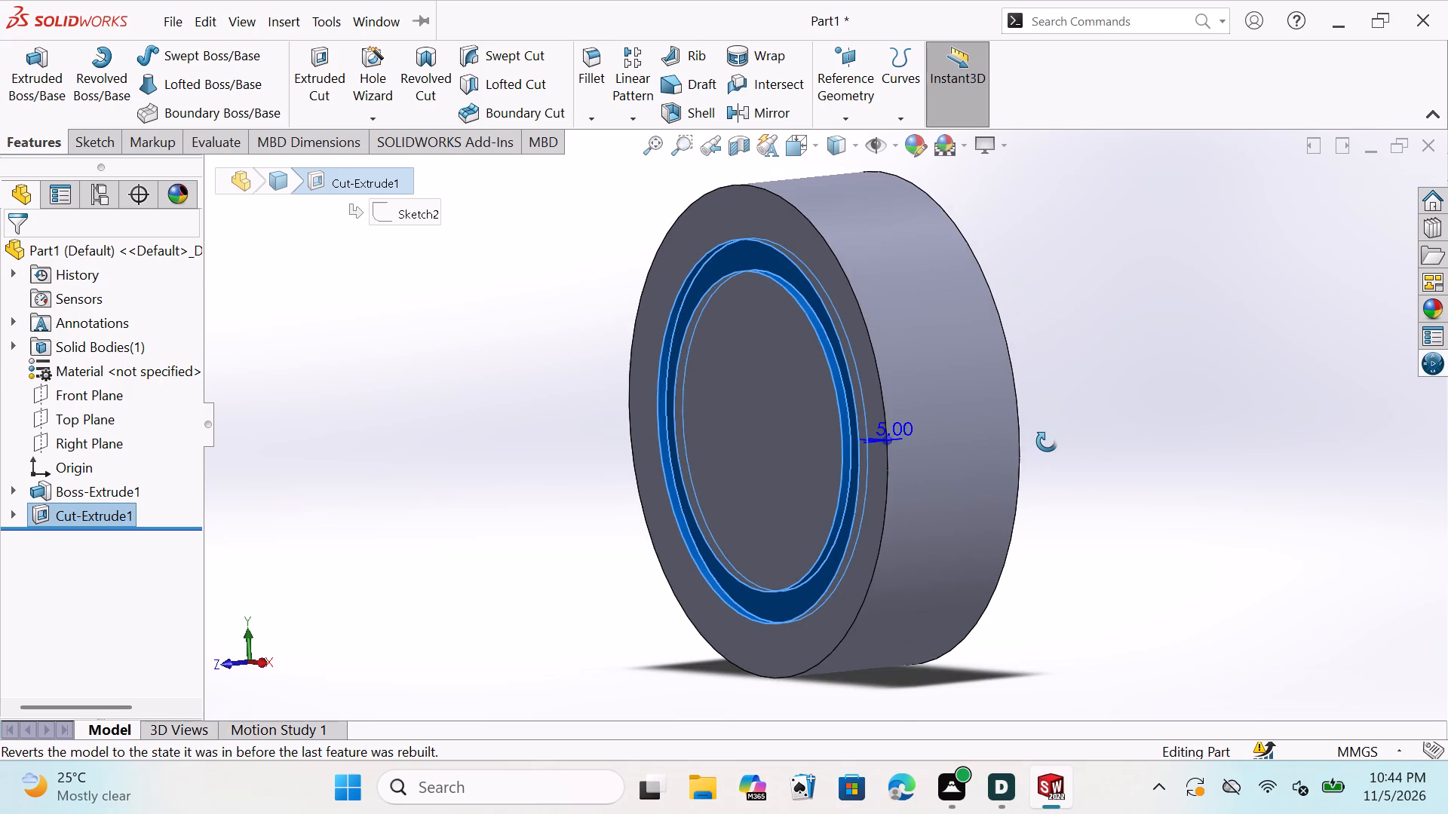
Examine the disc and its ring groove from several oblique angles, finishing with a view normal to the Front Plane.
middle_click_drag(1047, 442, 1081, 412)
key("Escape")
key("Escape")
key("Escape")
key("Escape")
key("Escape")
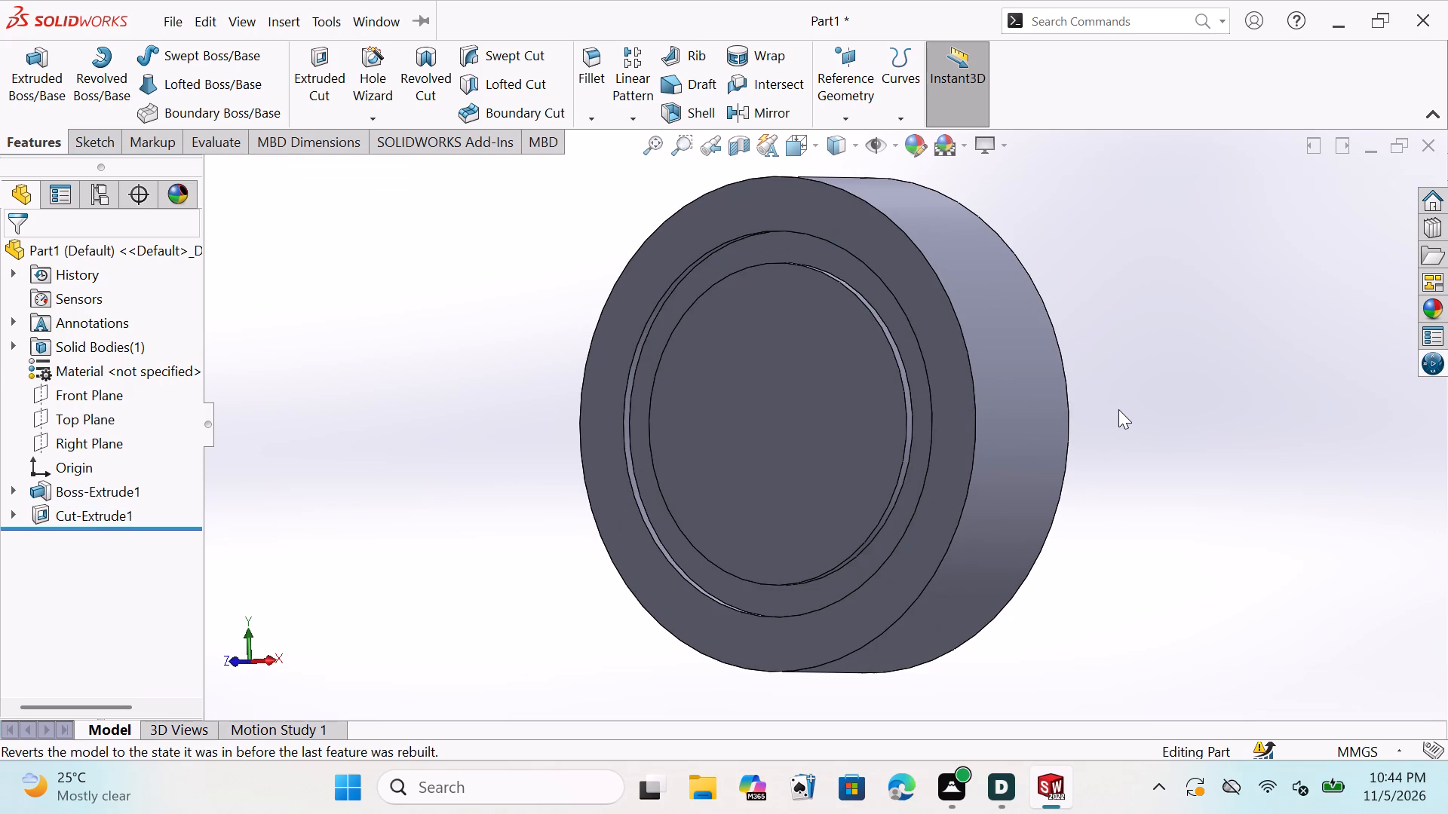
key("Escape")
middle_click_drag(1100, 448, 1198, 415)
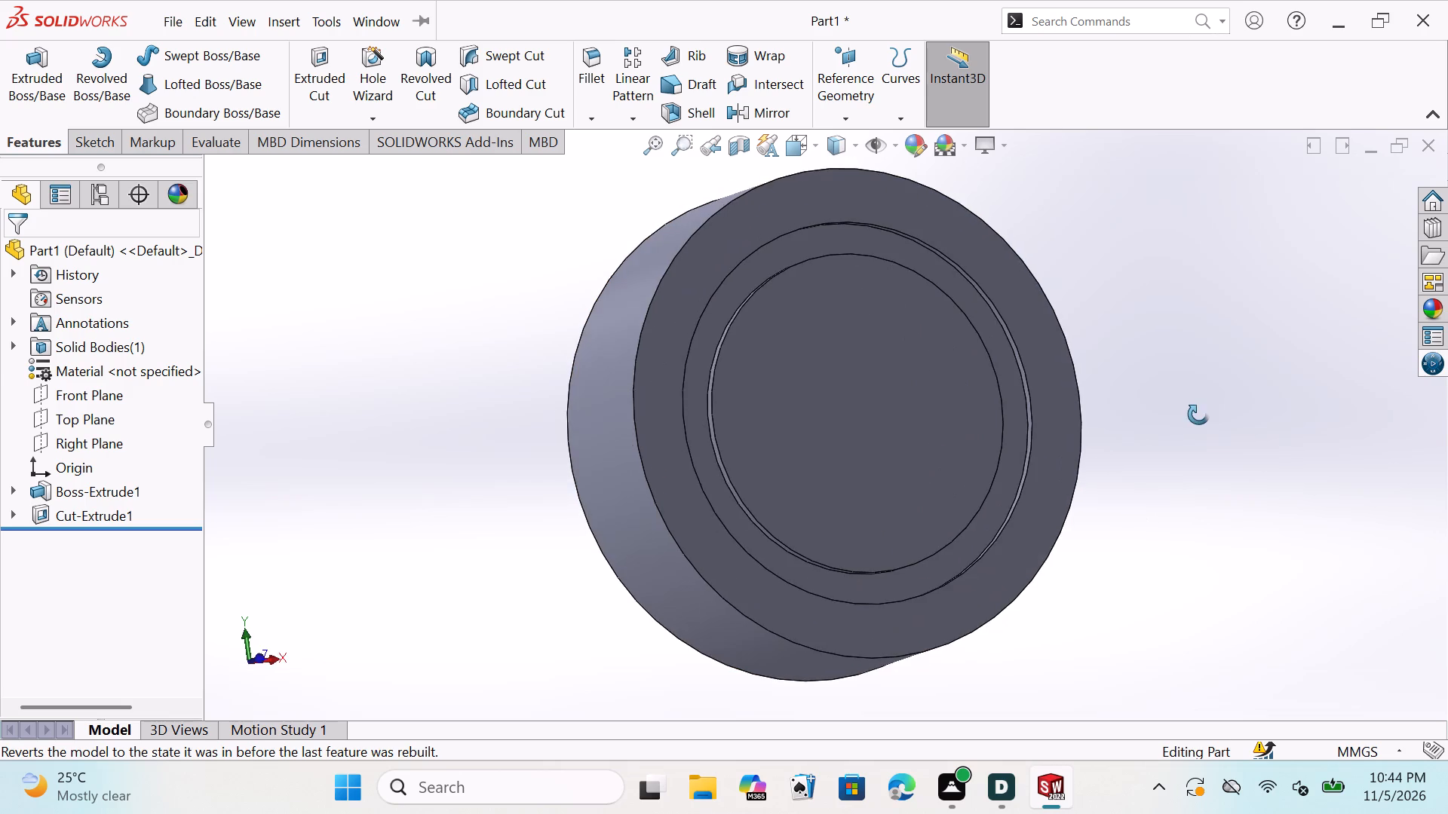
middle_click_drag(1198, 415, 1173, 438)
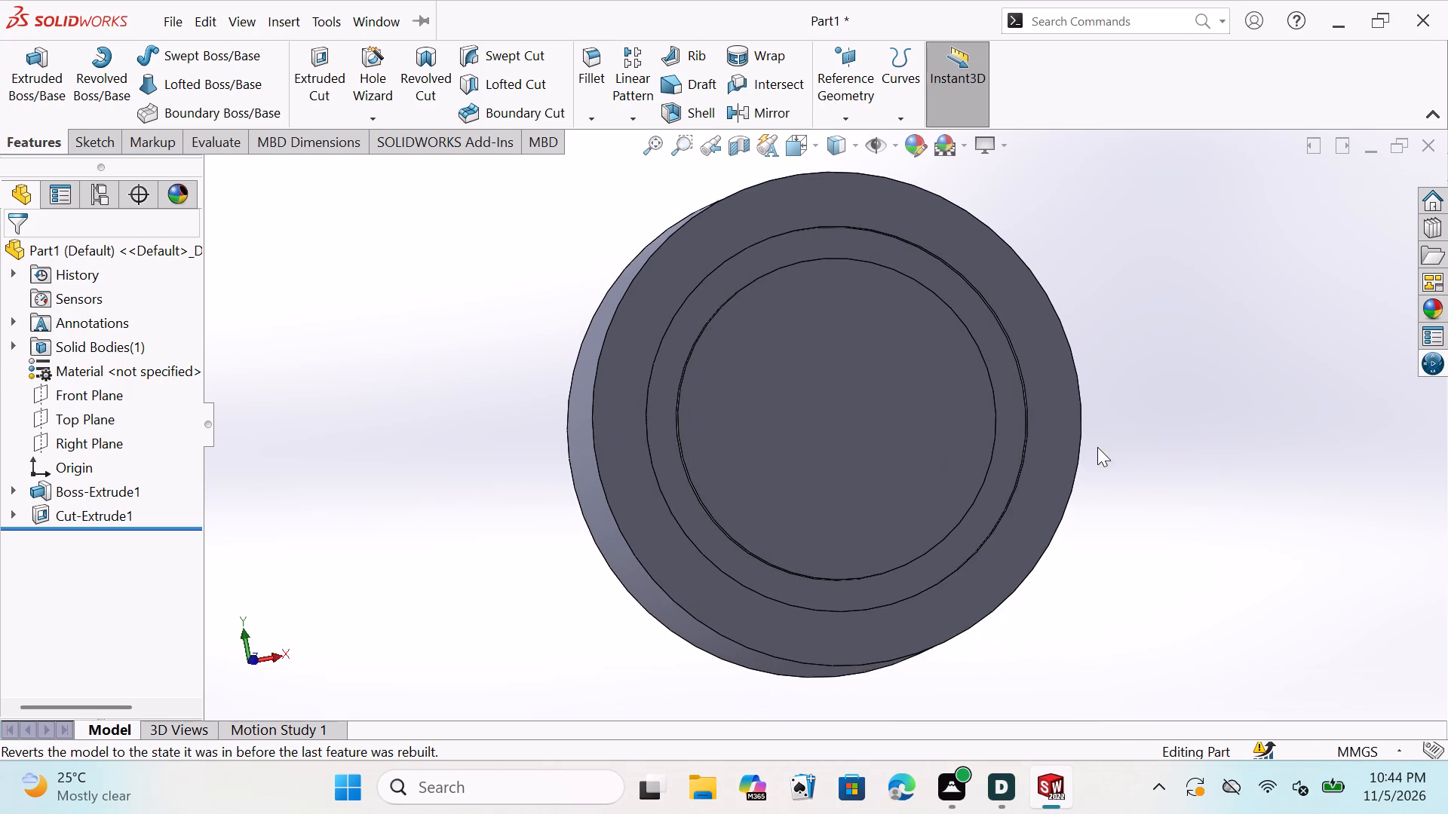
double_click(92, 390)
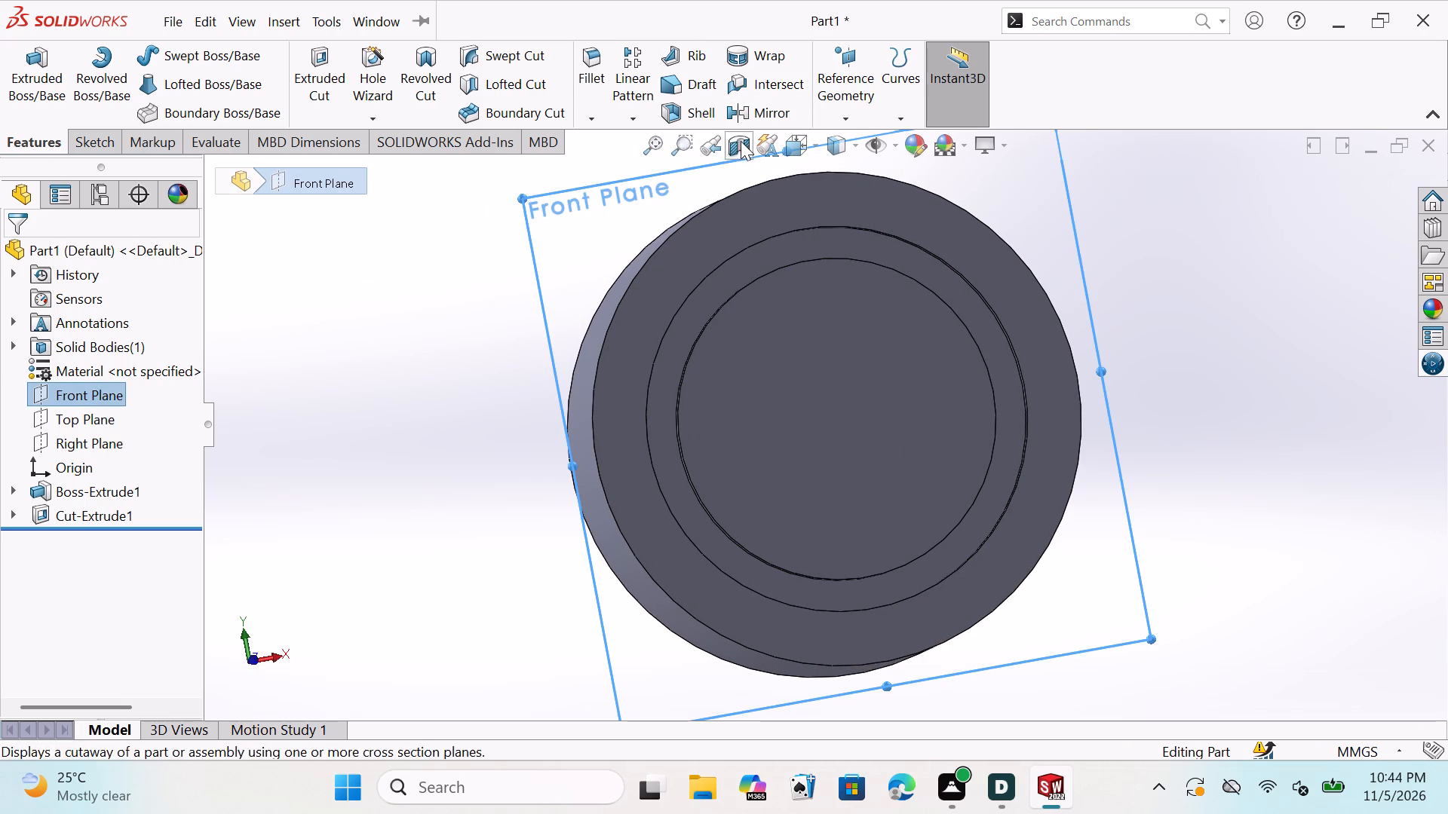
left_click(791, 139)
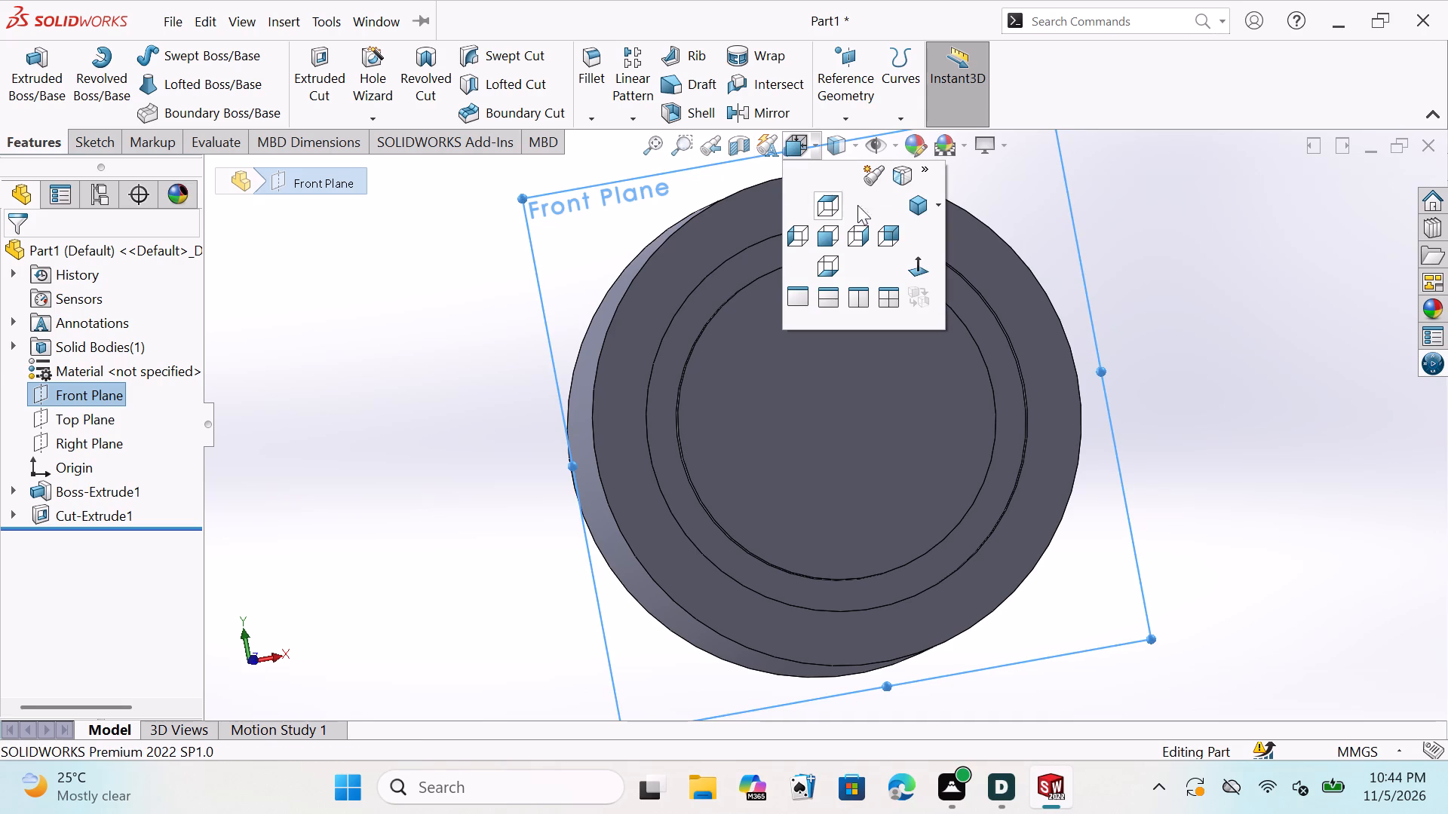
left_click(915, 269)
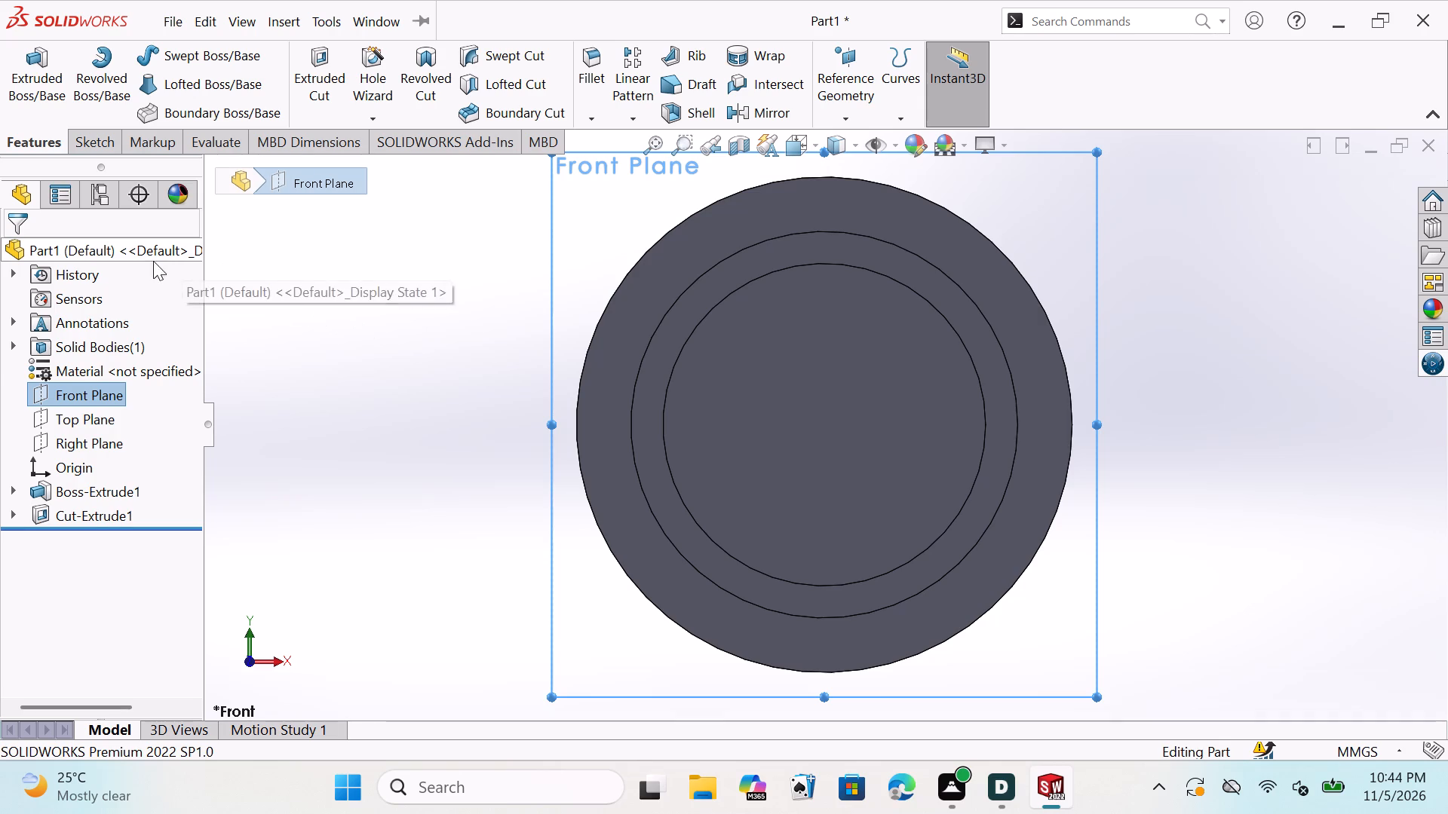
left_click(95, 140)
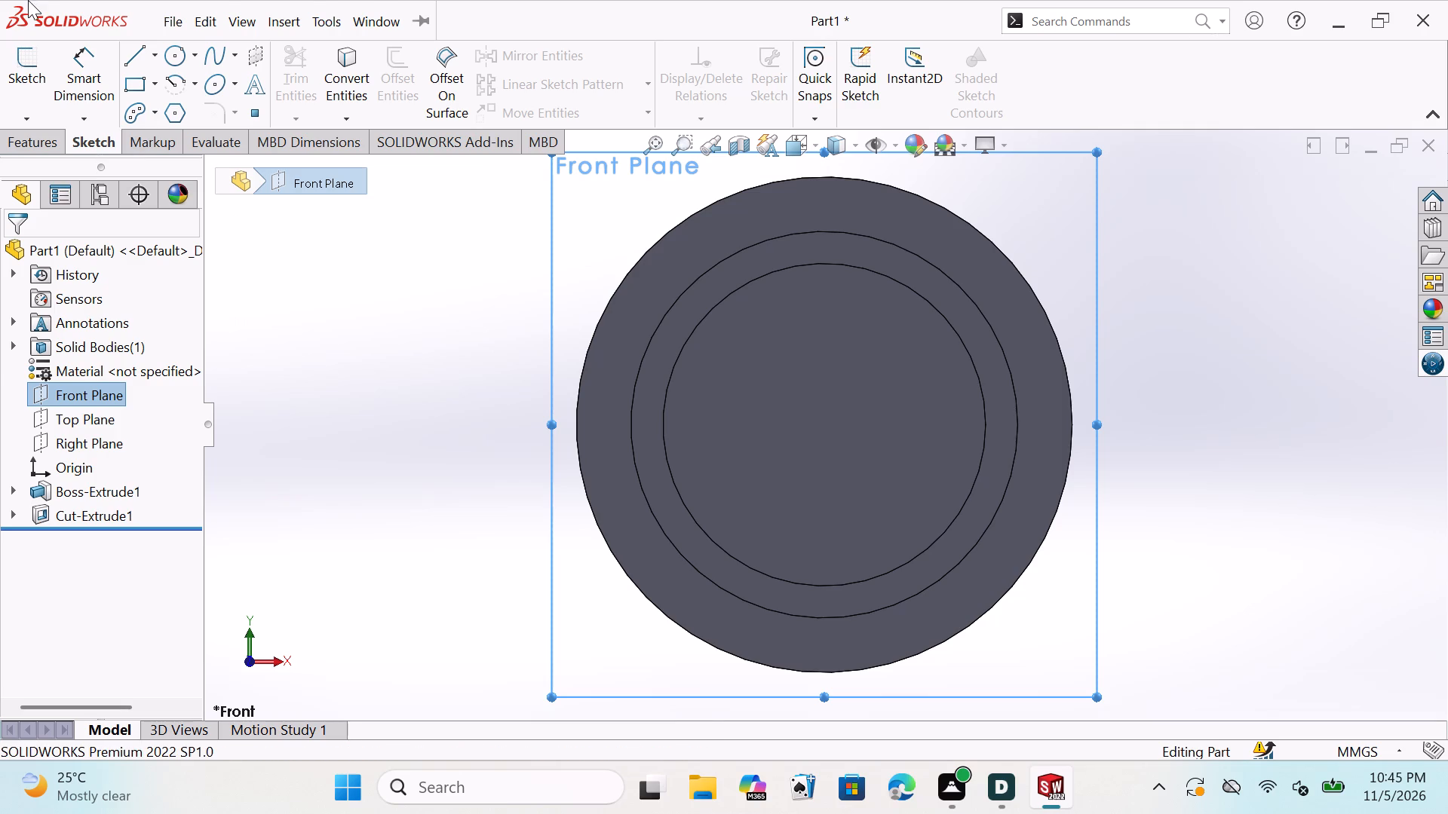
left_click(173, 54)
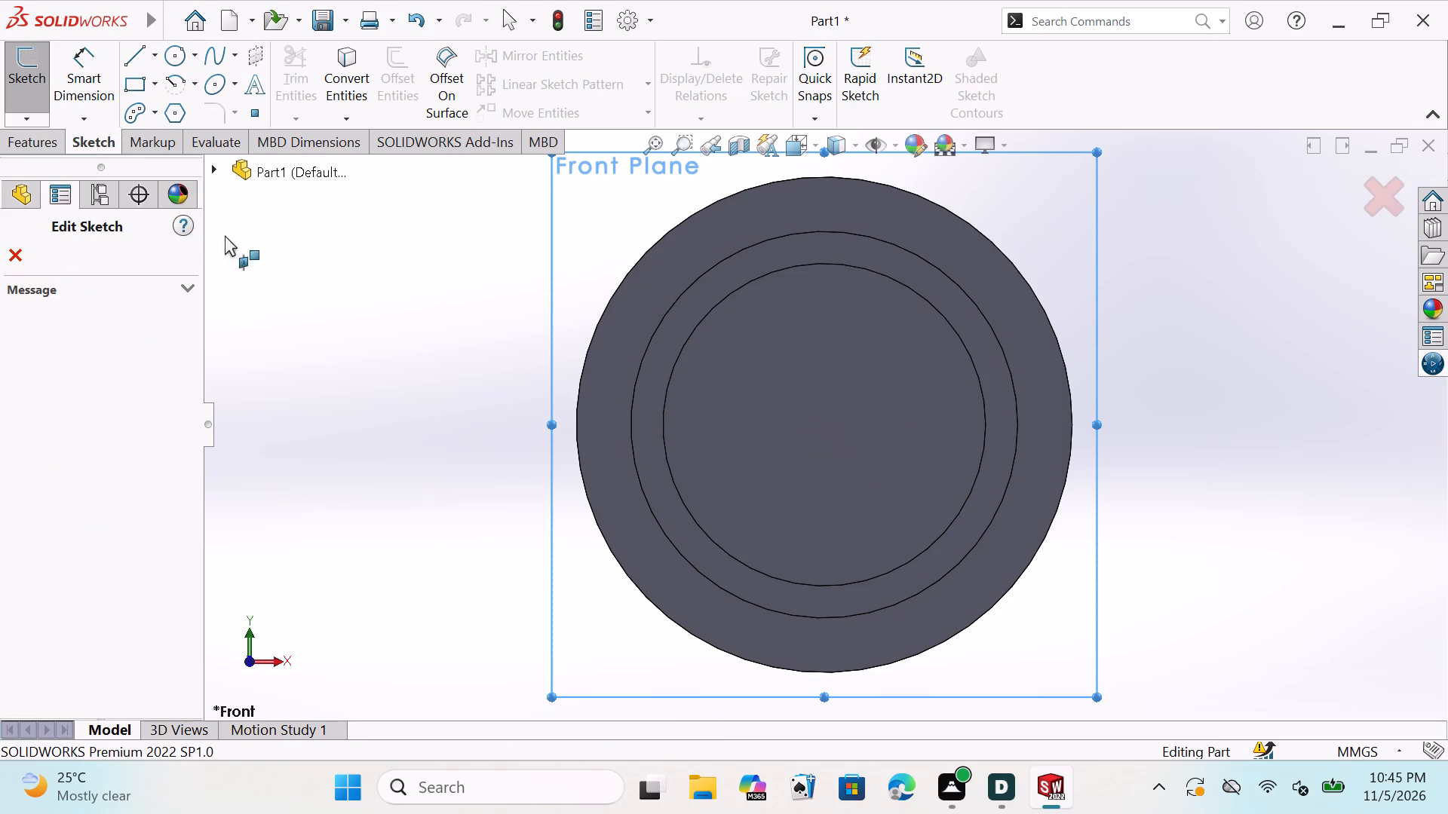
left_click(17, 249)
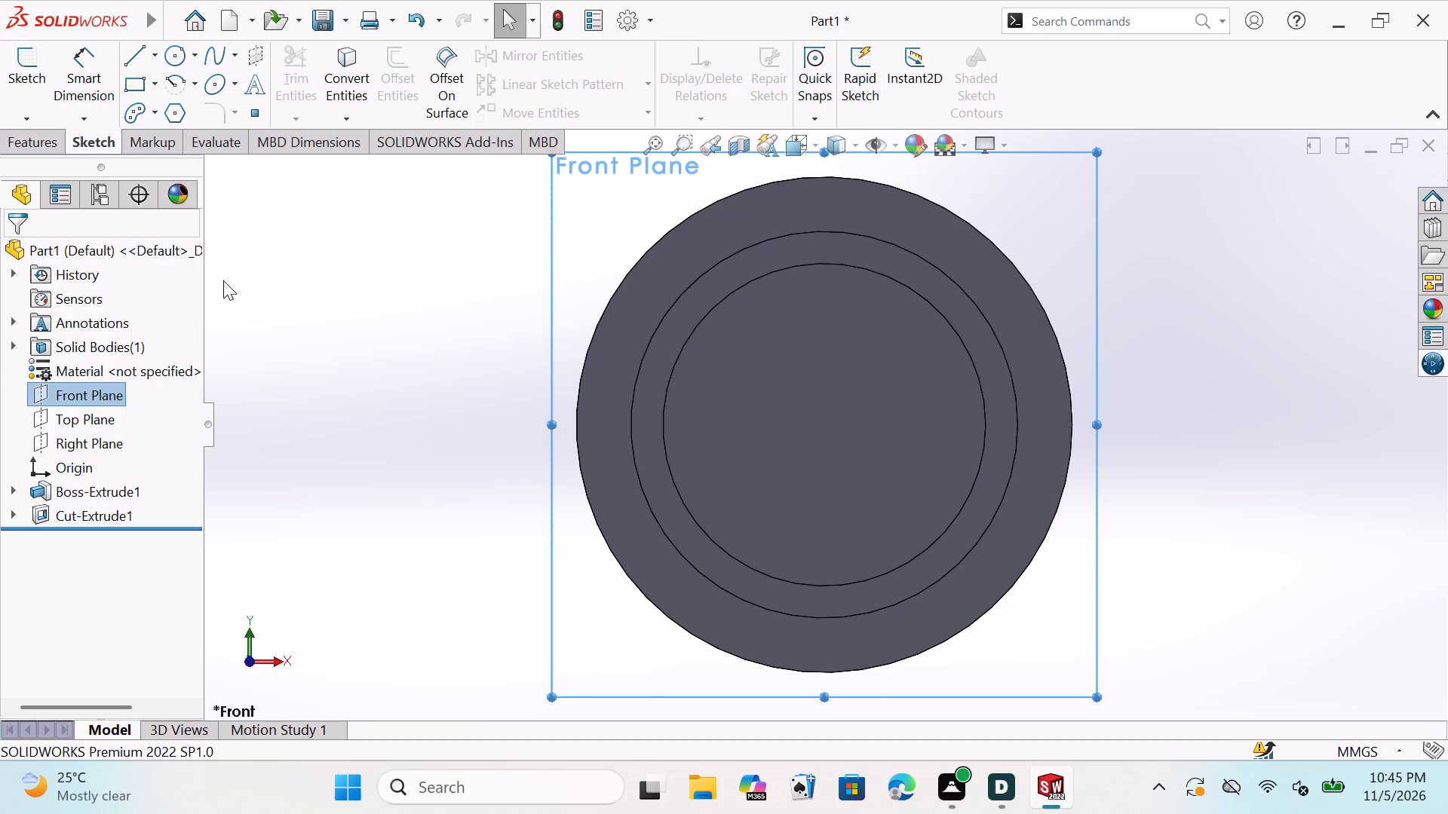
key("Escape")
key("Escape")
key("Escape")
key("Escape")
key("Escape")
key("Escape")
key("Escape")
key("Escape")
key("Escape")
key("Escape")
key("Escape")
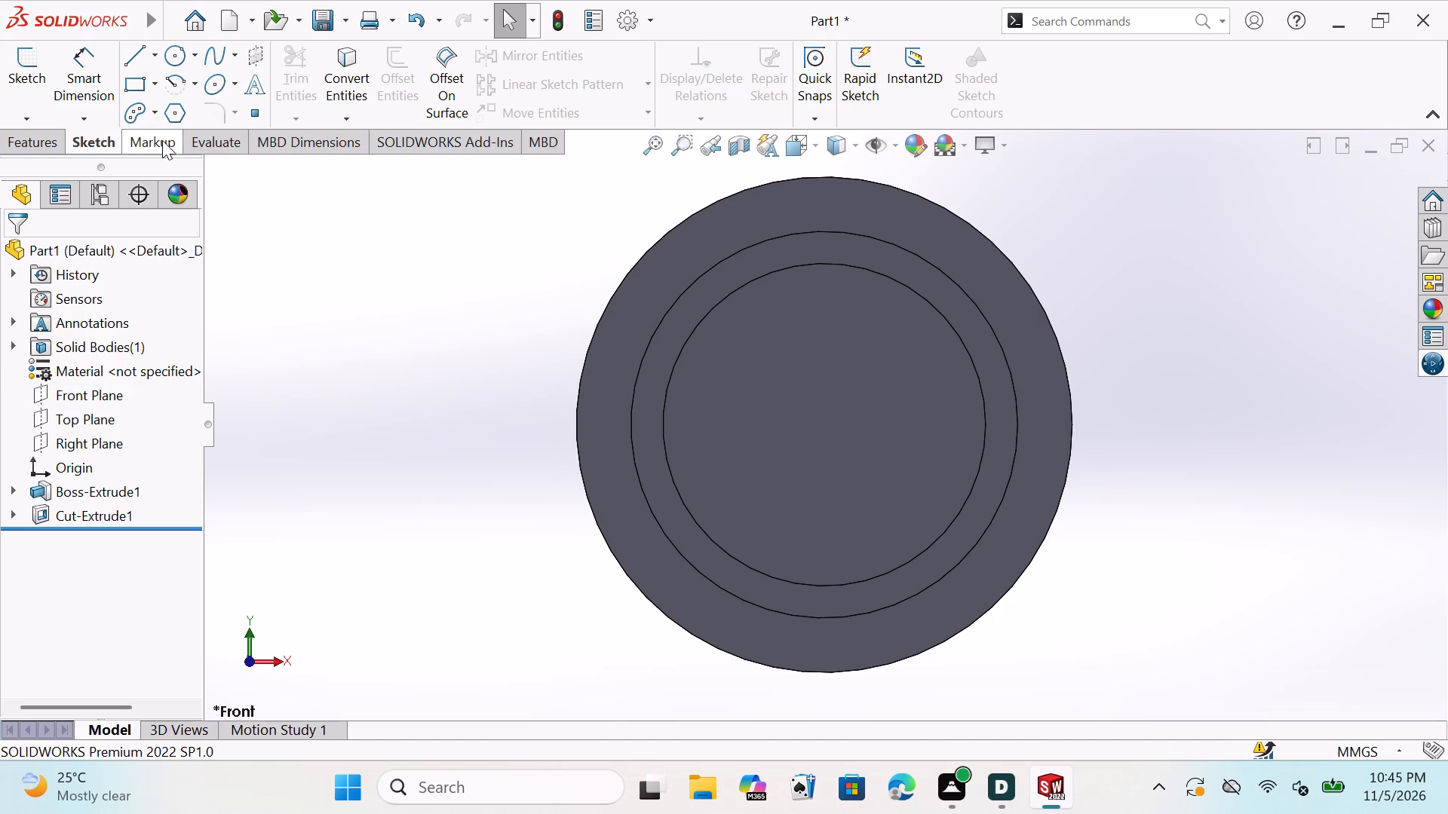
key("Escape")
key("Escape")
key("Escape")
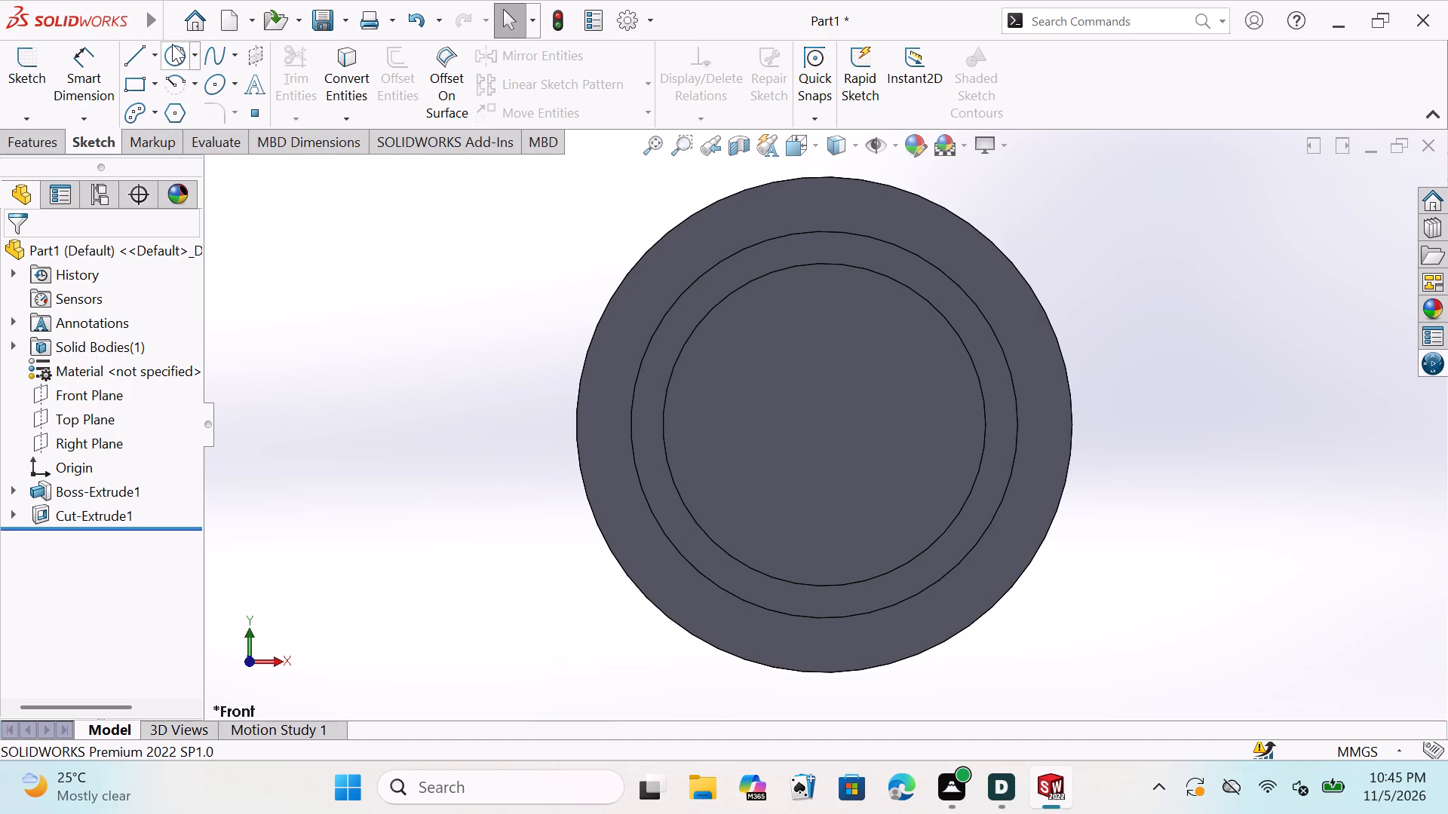
Sketch a circle about 70 mm in diameter, centred on the origin, on the disc's front face inside the ring groove.
left_click(176, 55)
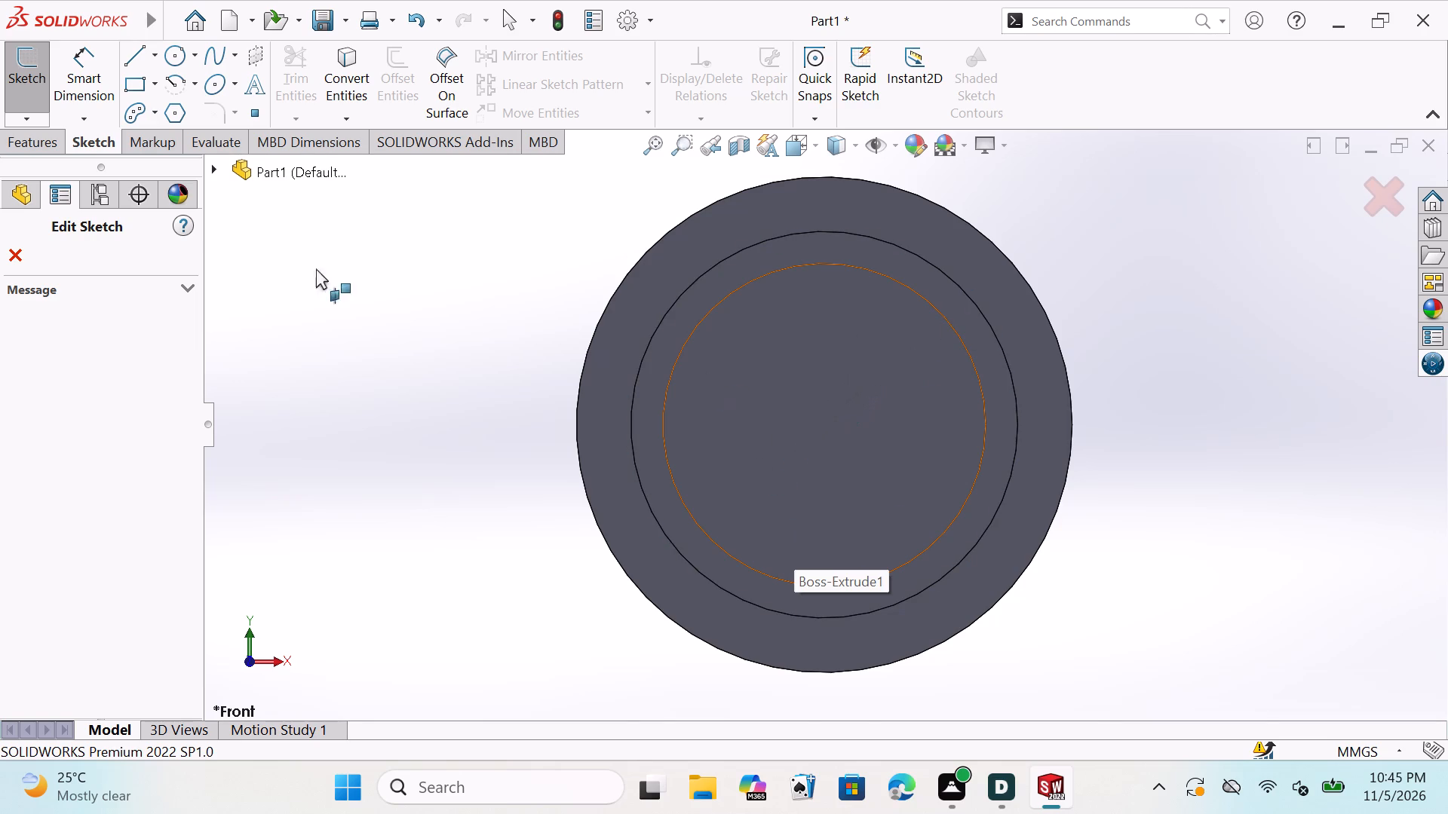
left_click(88, 142)
left_click(92, 137)
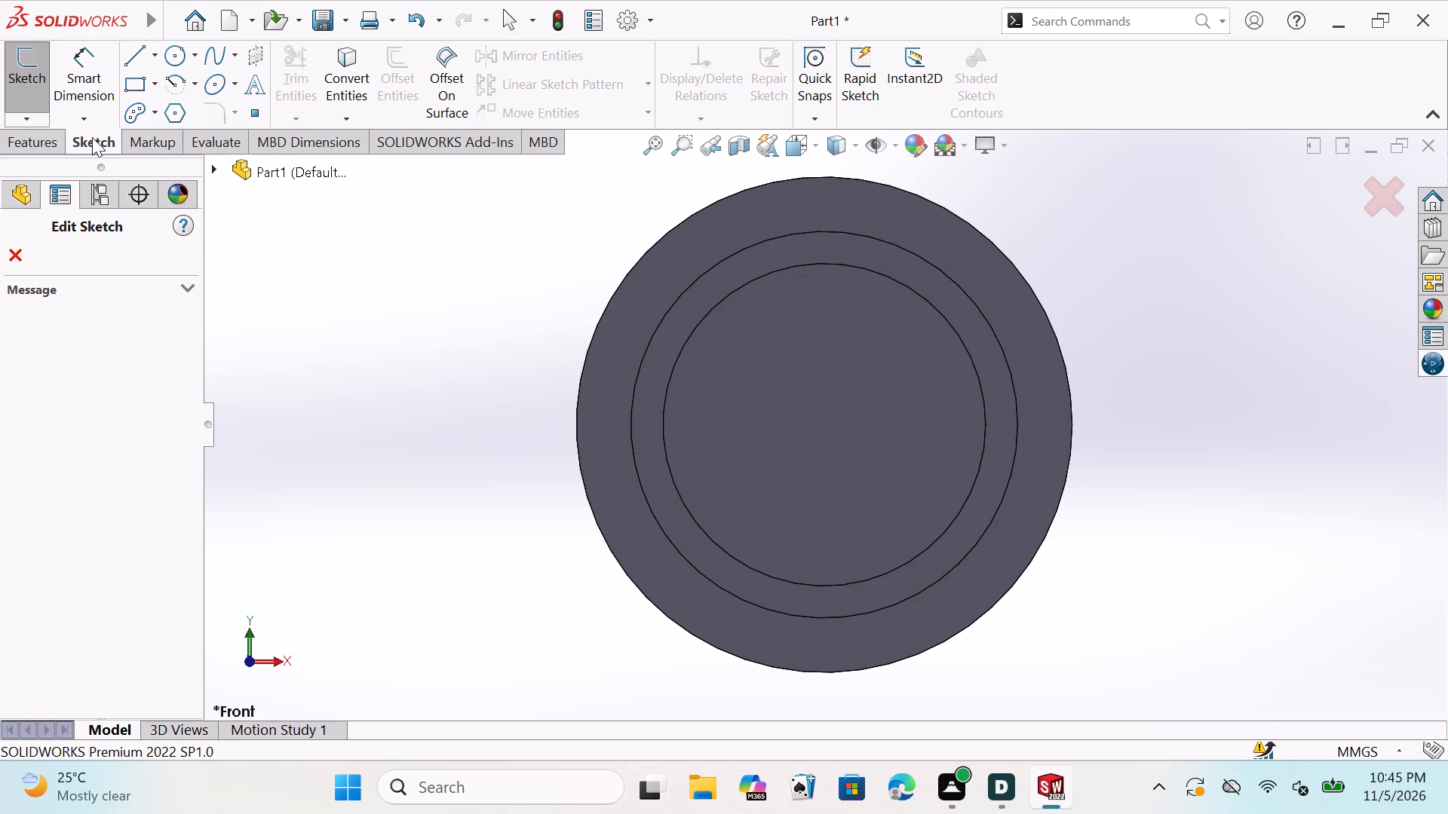
triple_click(92, 137)
left_click(17, 197)
left_click(99, 139)
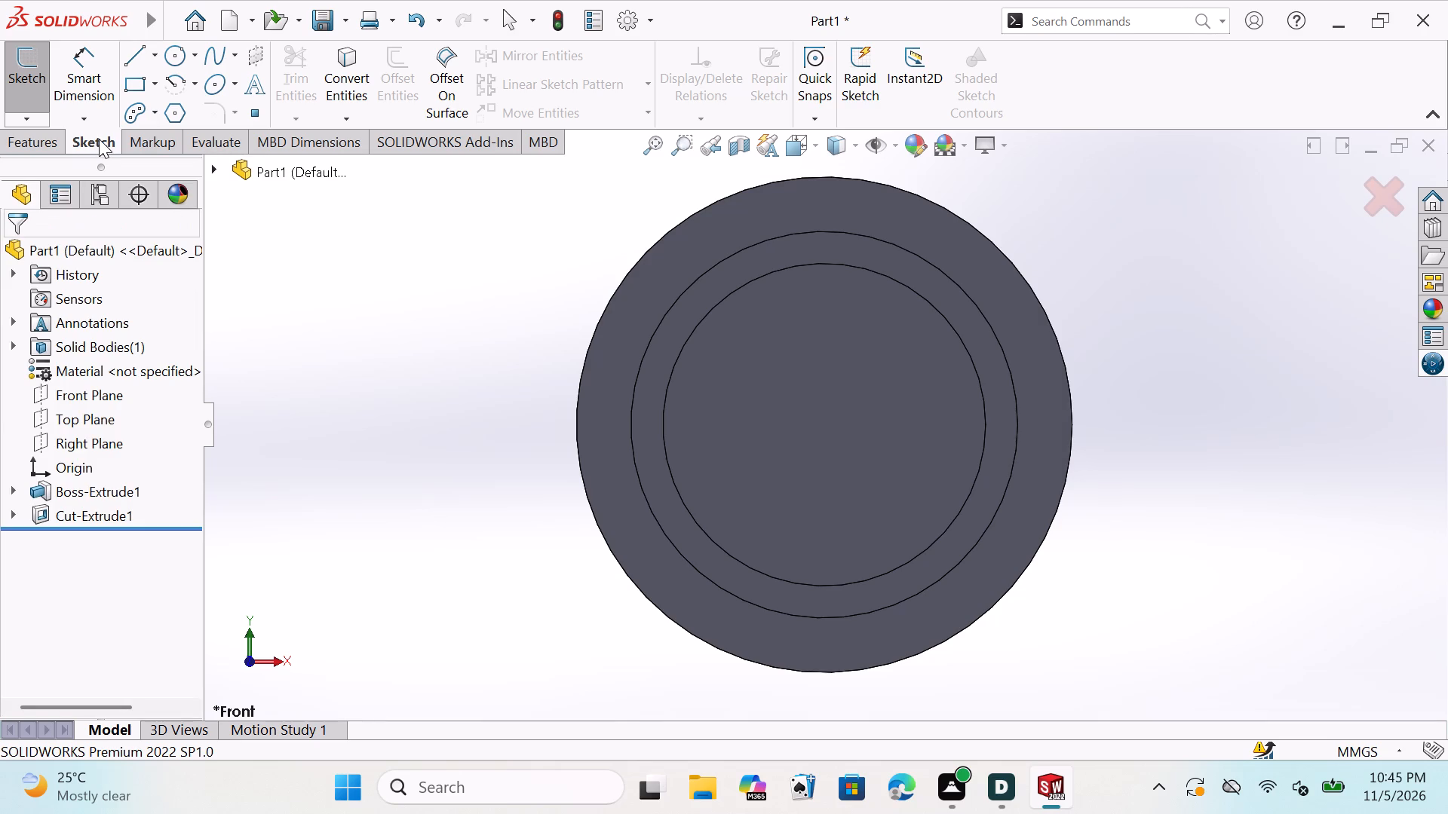
left_click(97, 138)
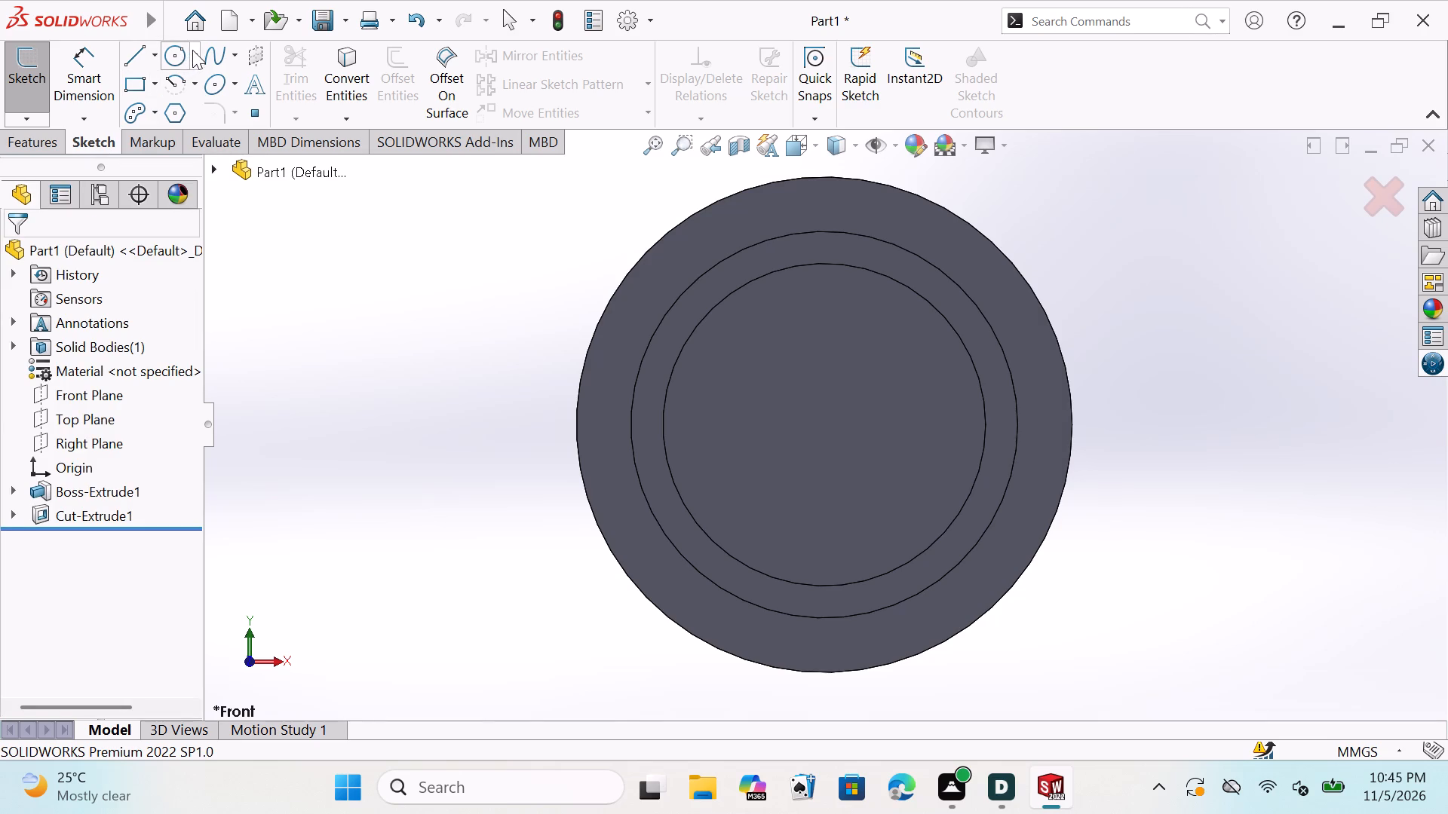
left_click(194, 48)
left_click(199, 83)
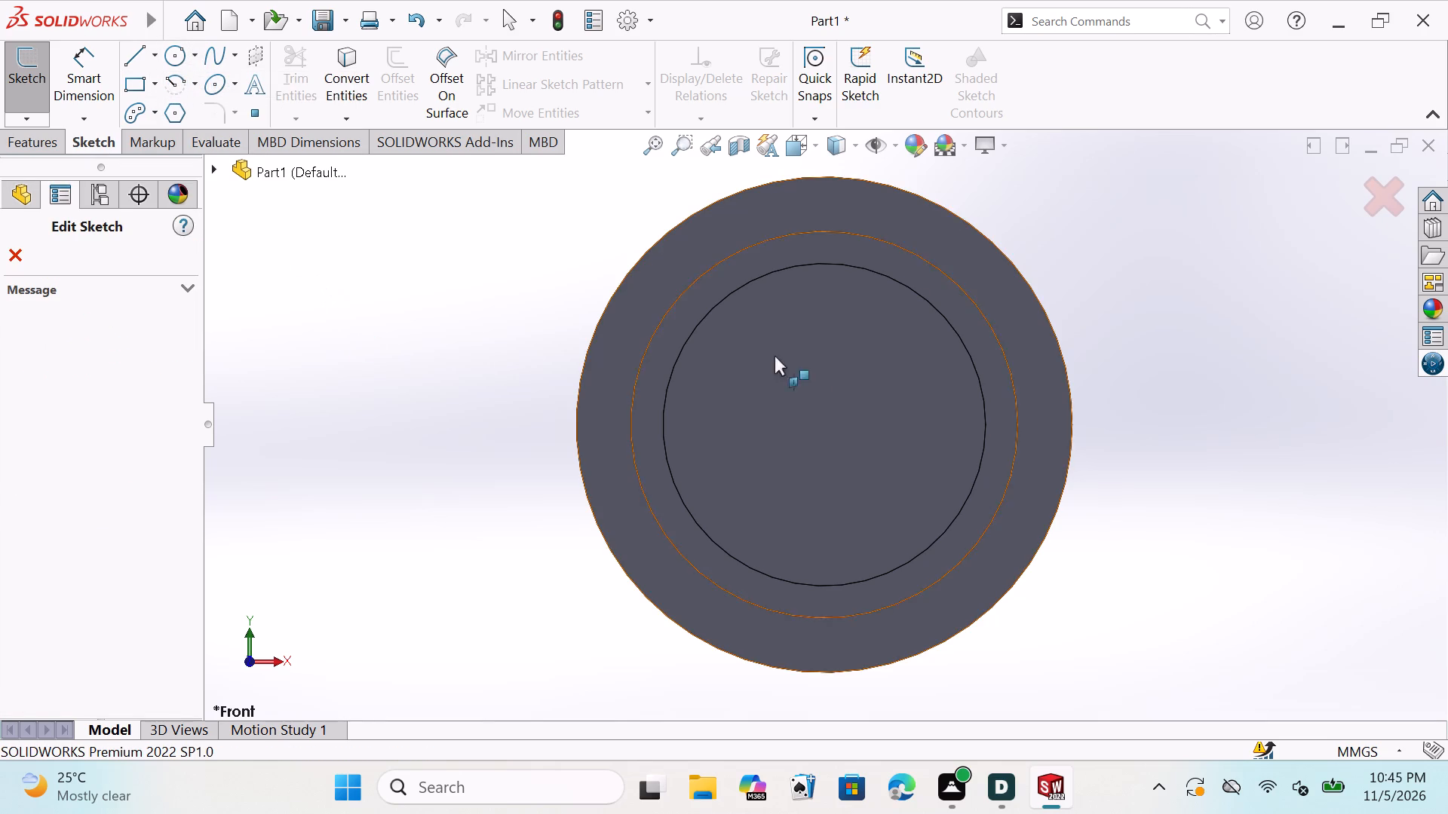
left_click(830, 431)
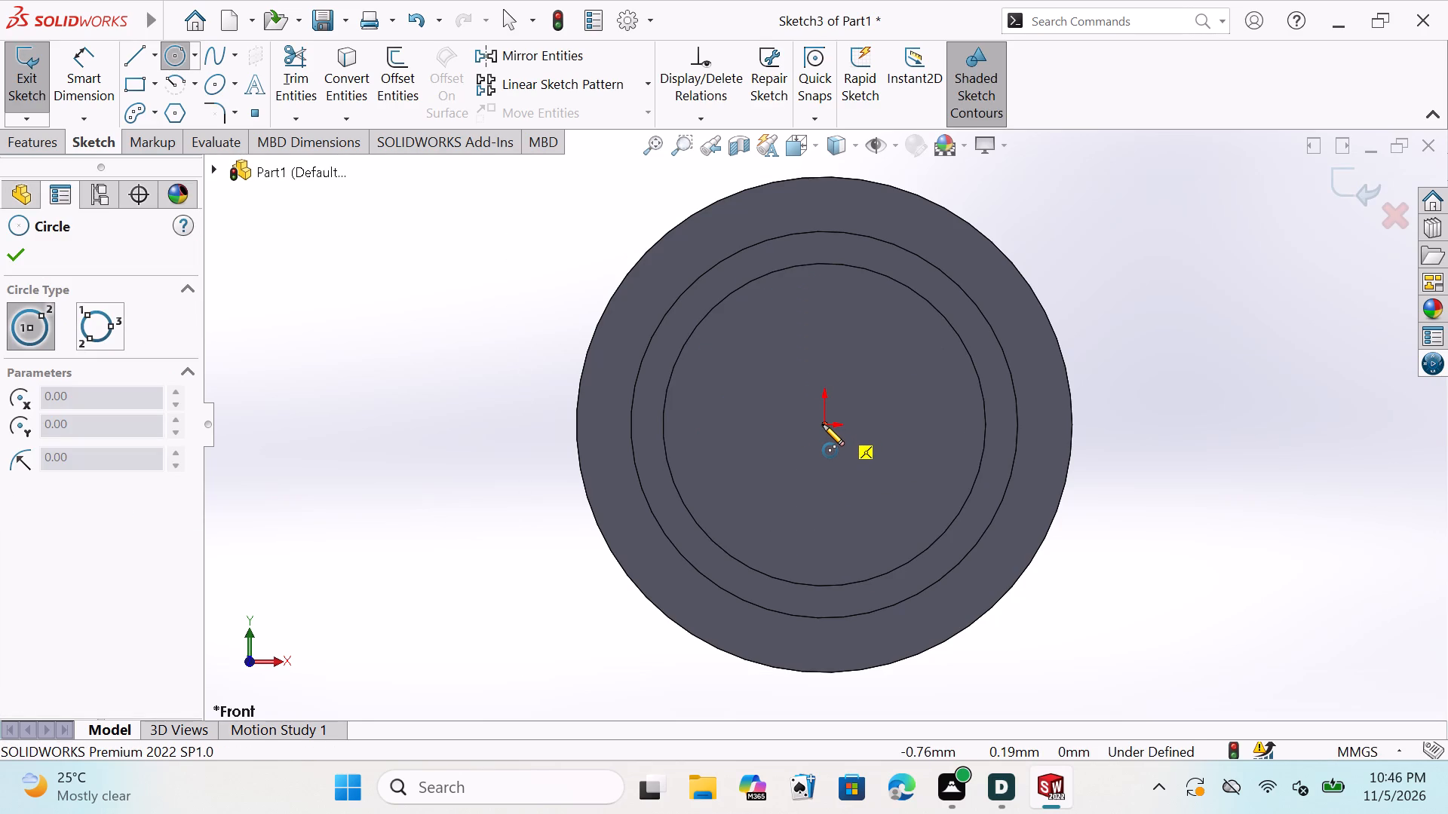
left_click(823, 423)
left_click(864, 369)
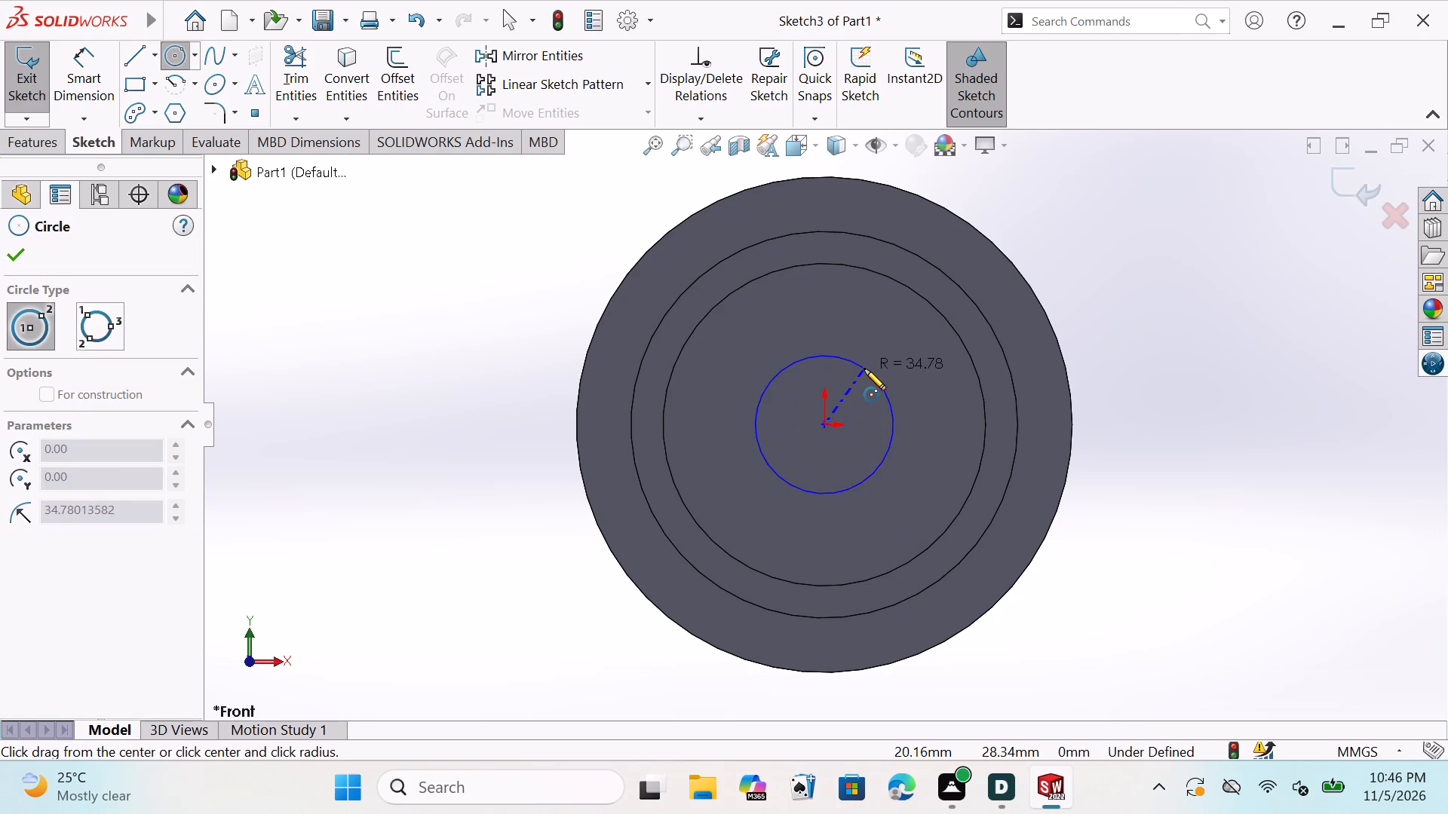
left_click(20, 256)
Dimension the central circle with a diameter of 25 mm.
left_click(88, 69)
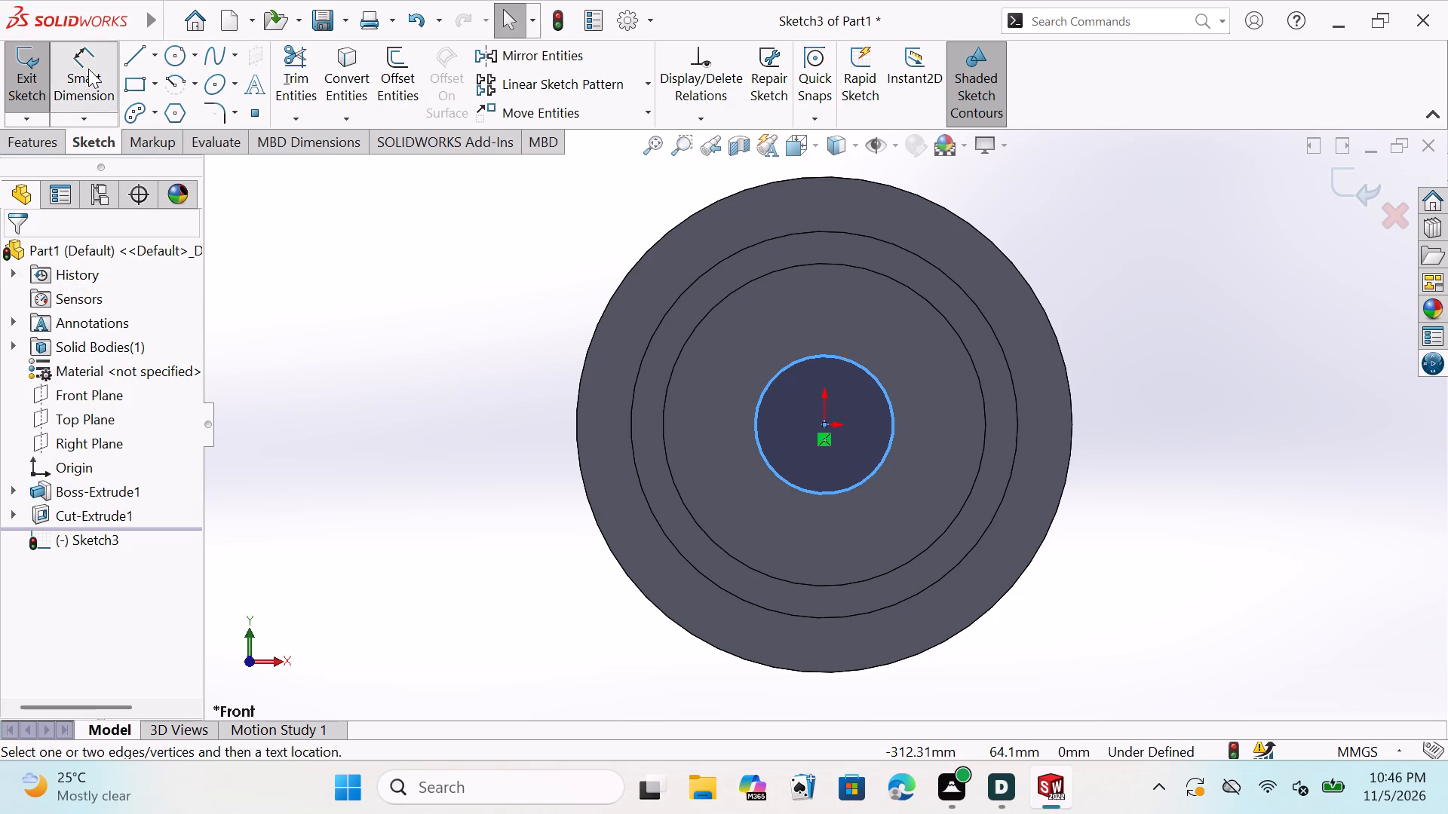
double_click(809, 357)
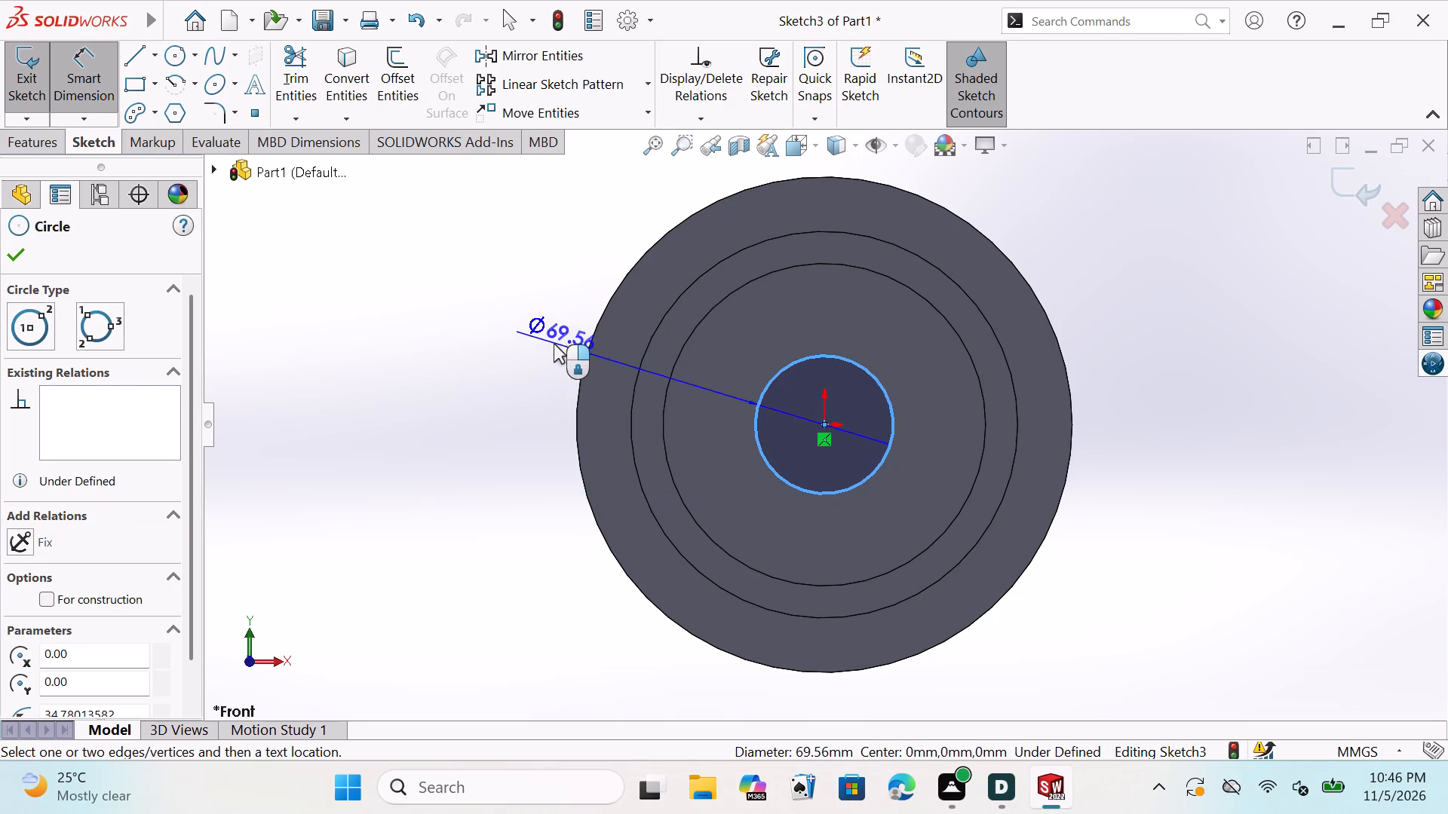
left_click(530, 376)
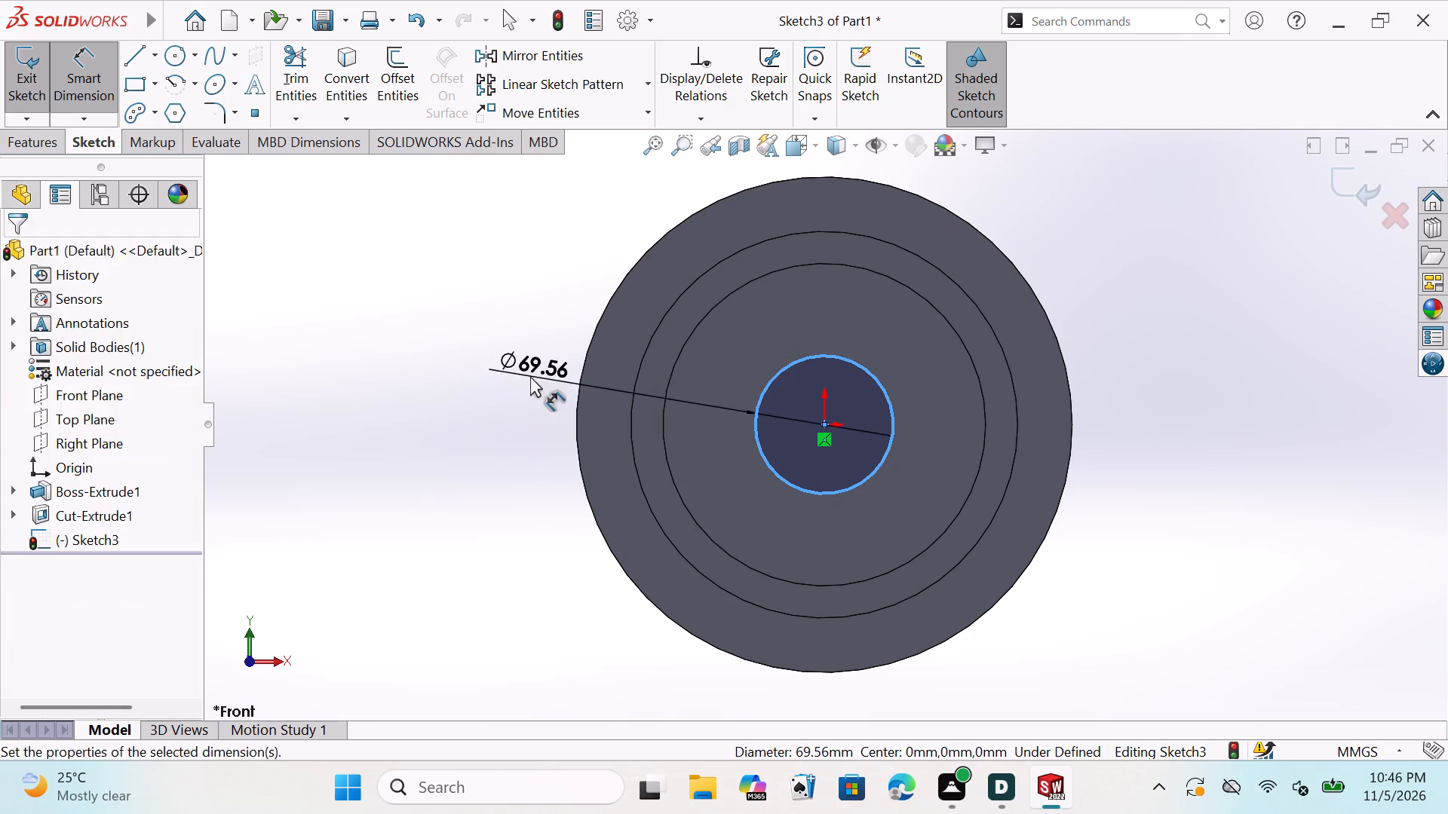
left_click(534, 400)
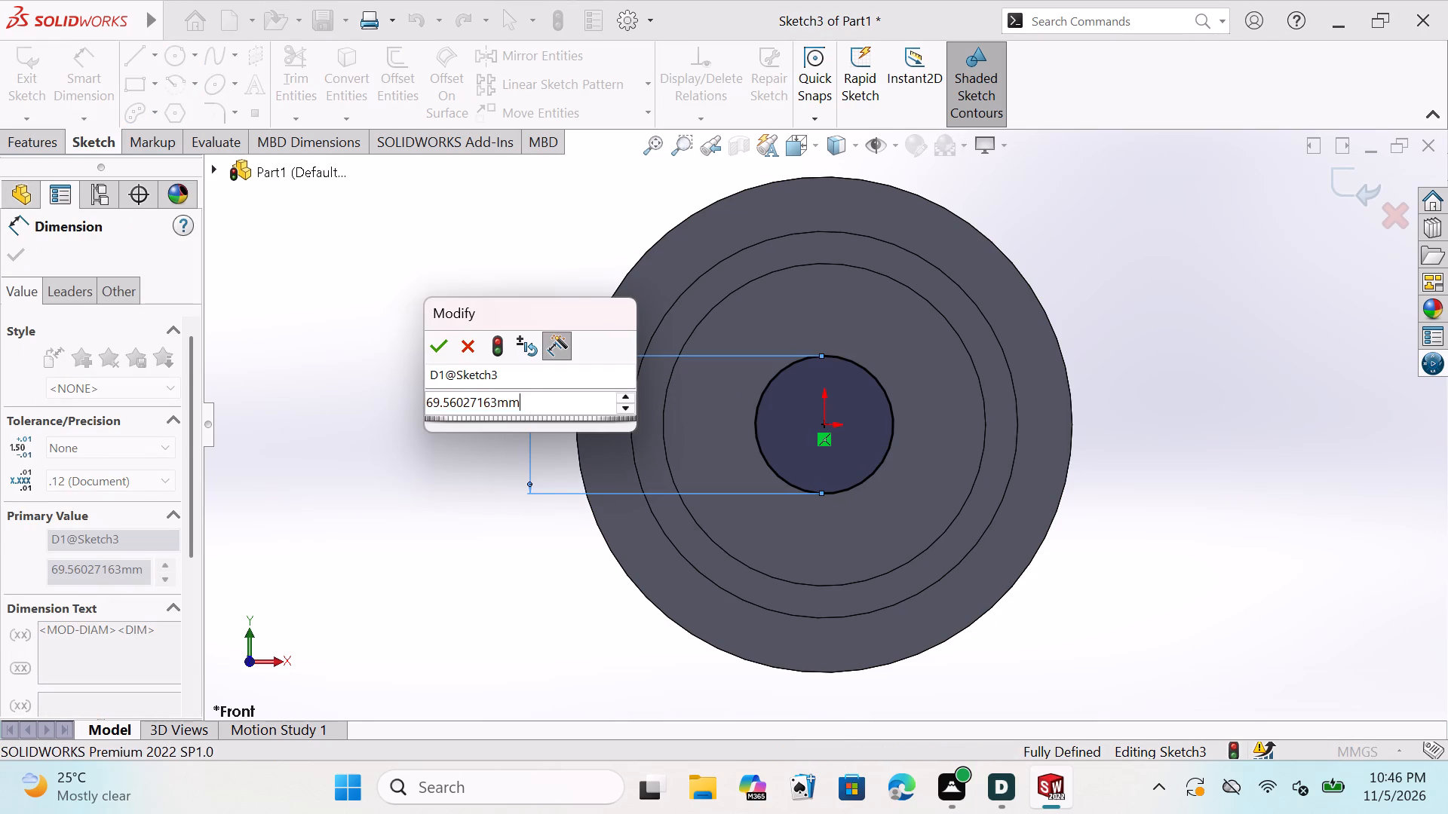
key("BackSpace")
key("BackSpace")
key("BackSpace")
key("BackSpace")
key("BackSpace")
key("BackSpace")
key("BackSpace")
key("BackSpace")
key("BackSpace")
key("BackSpace")
key("BackSpace")
key("BackSpace")
key("BackSpace")
key("BackSpace")
key("BackSpace")
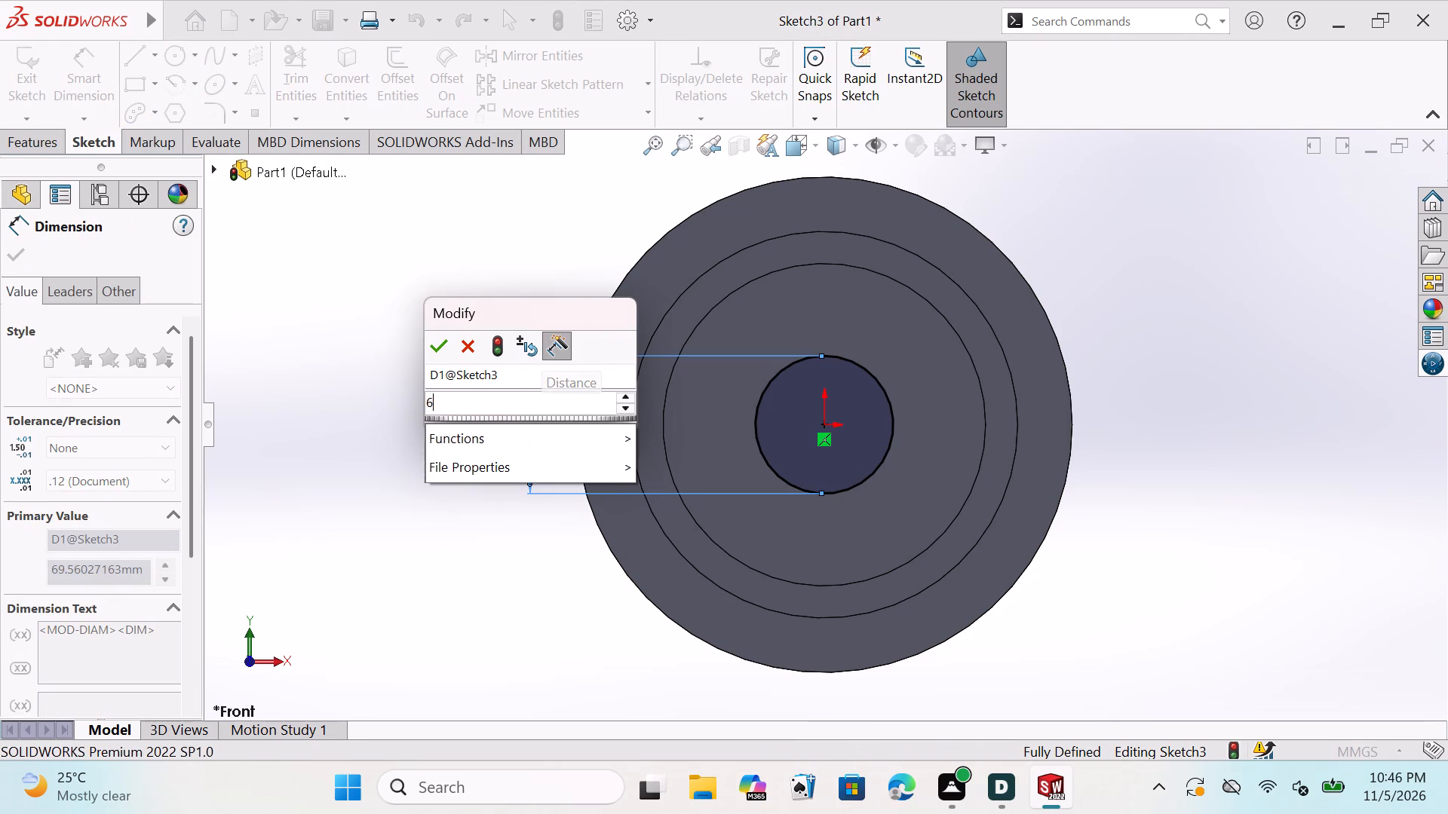
key("2")
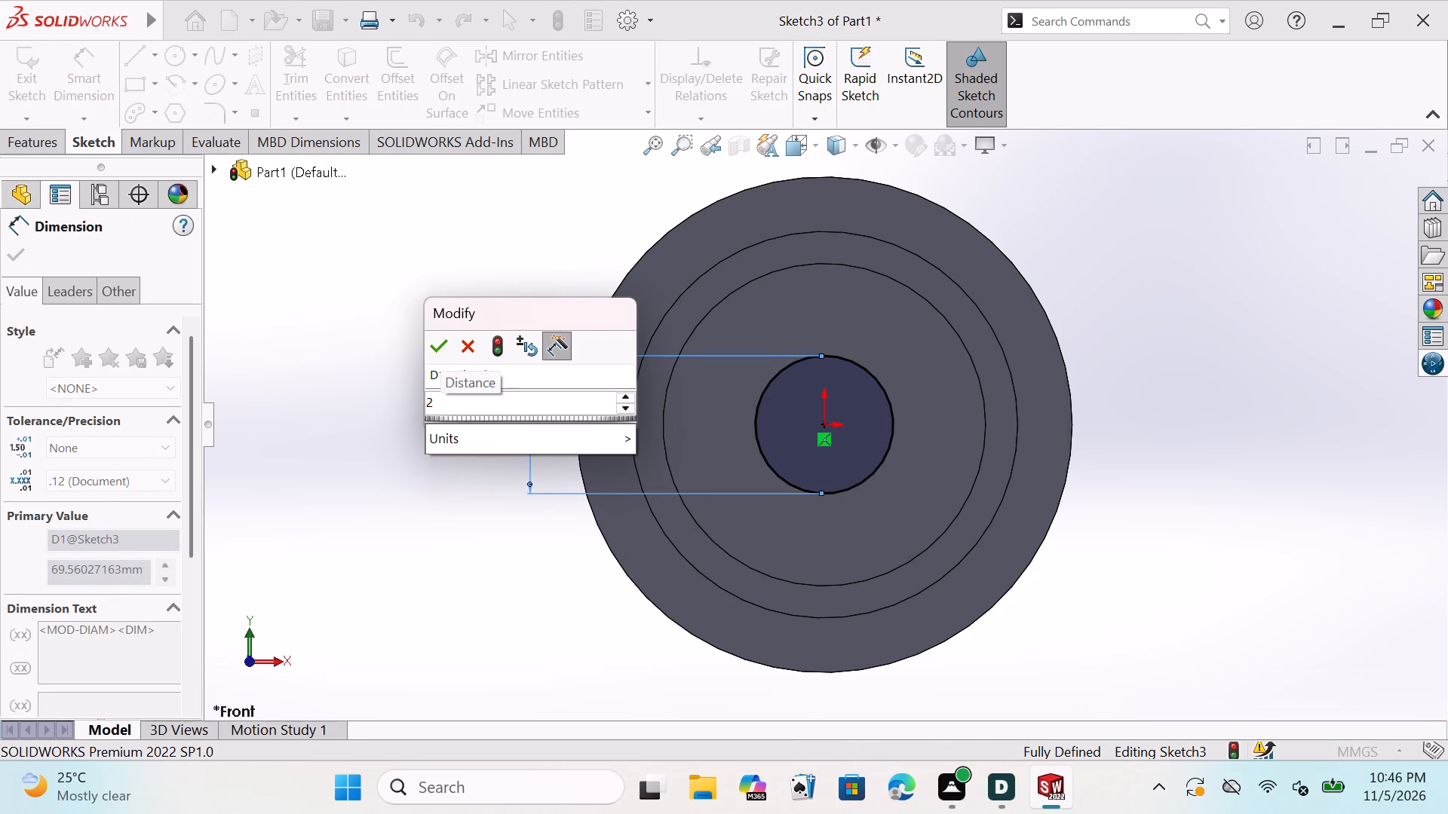
key("5")
double_click(440, 341)
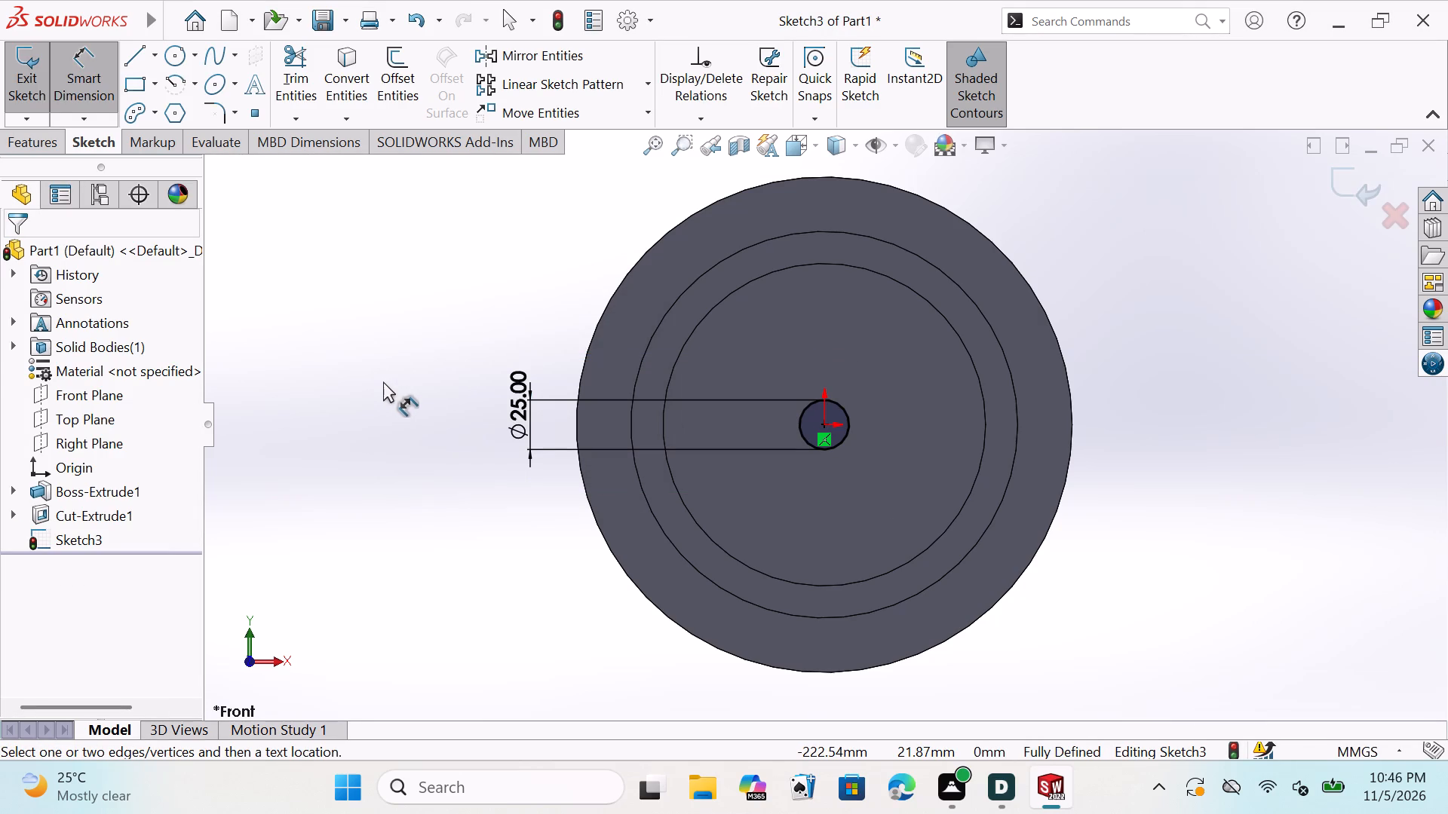
key("Escape")
key("Escape")
key("Escape")
key("Escape")
key("Escape")
key("Escape")
key("Escape")
key("Escape")
key("Escape")
key("Escape")
key("Escape")
key("Escape")
key("Escape")
key("Escape")
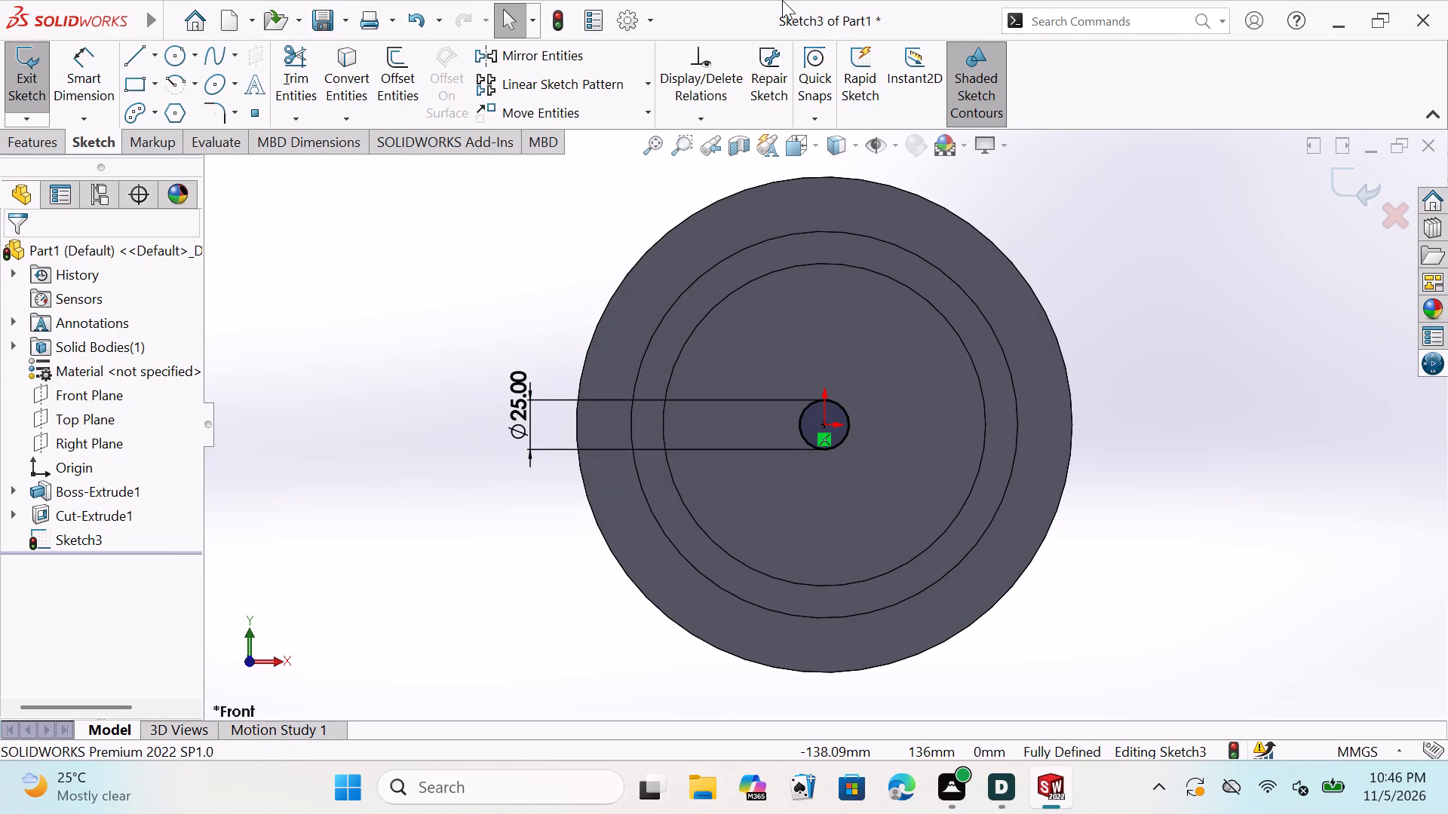
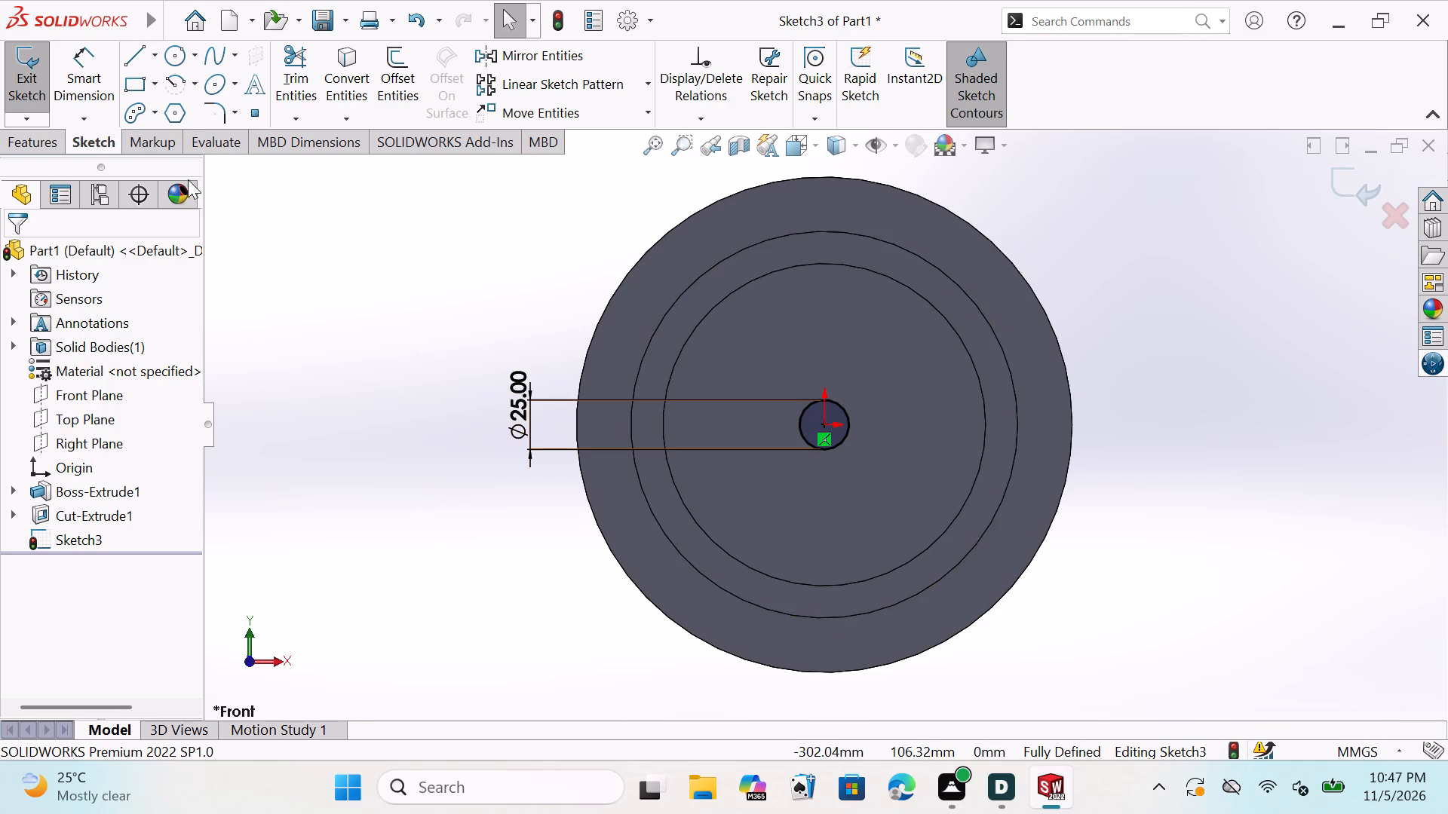
Sketch a circle about 102 mm in diameter, centred on the origin, around the 25 mm circle.
left_click(170, 49)
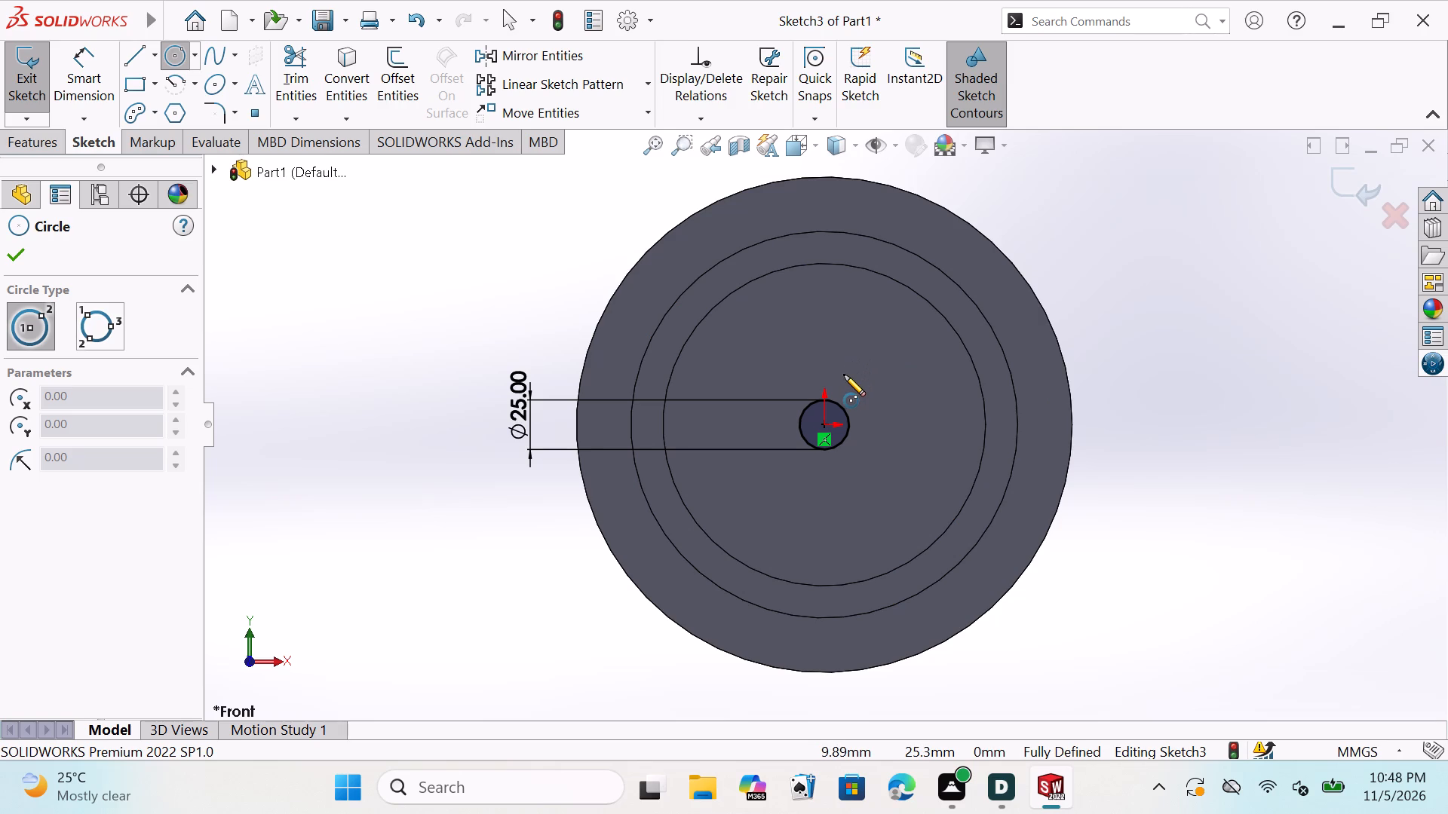
left_click(824, 426)
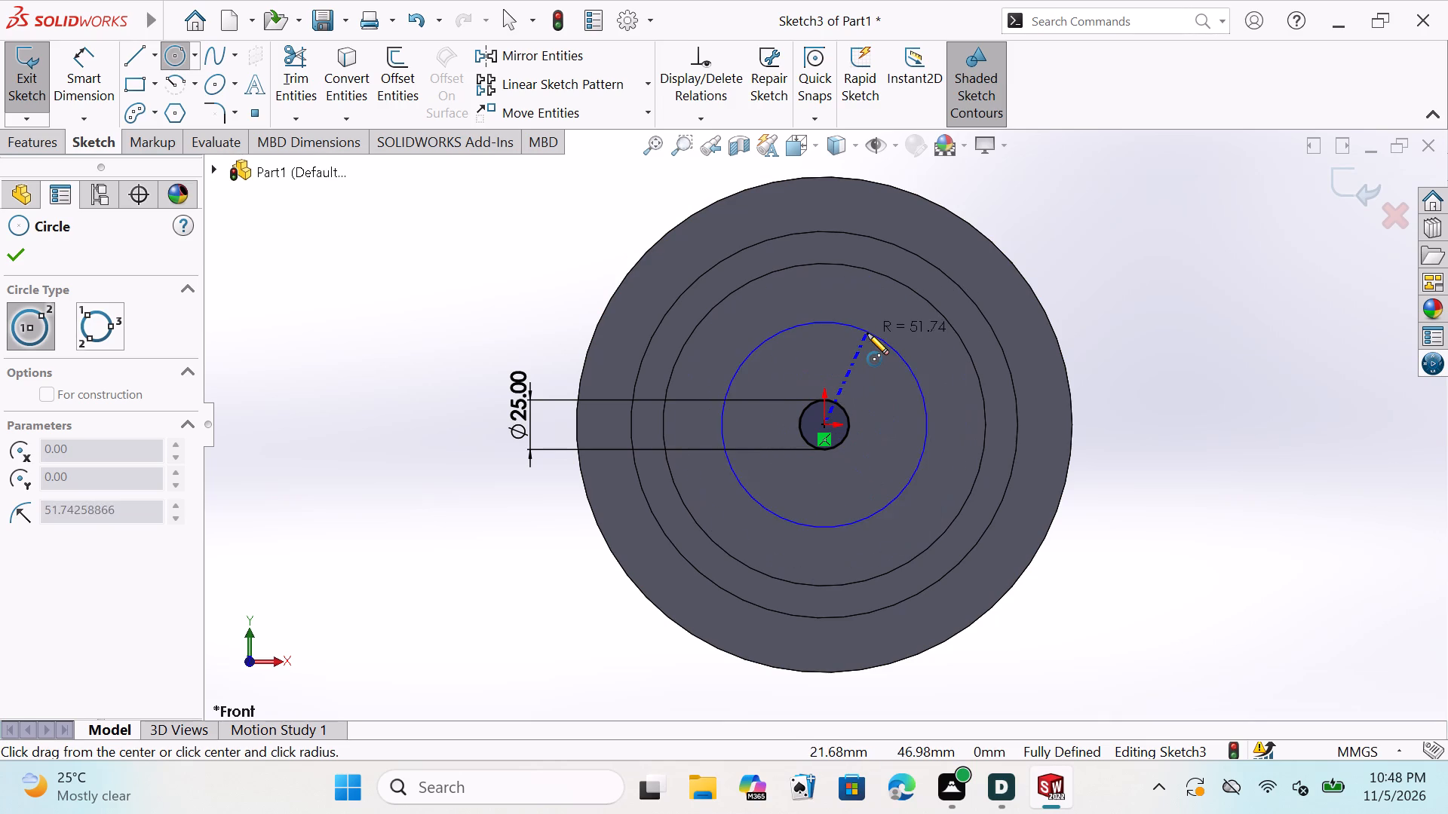
left_click(867, 333)
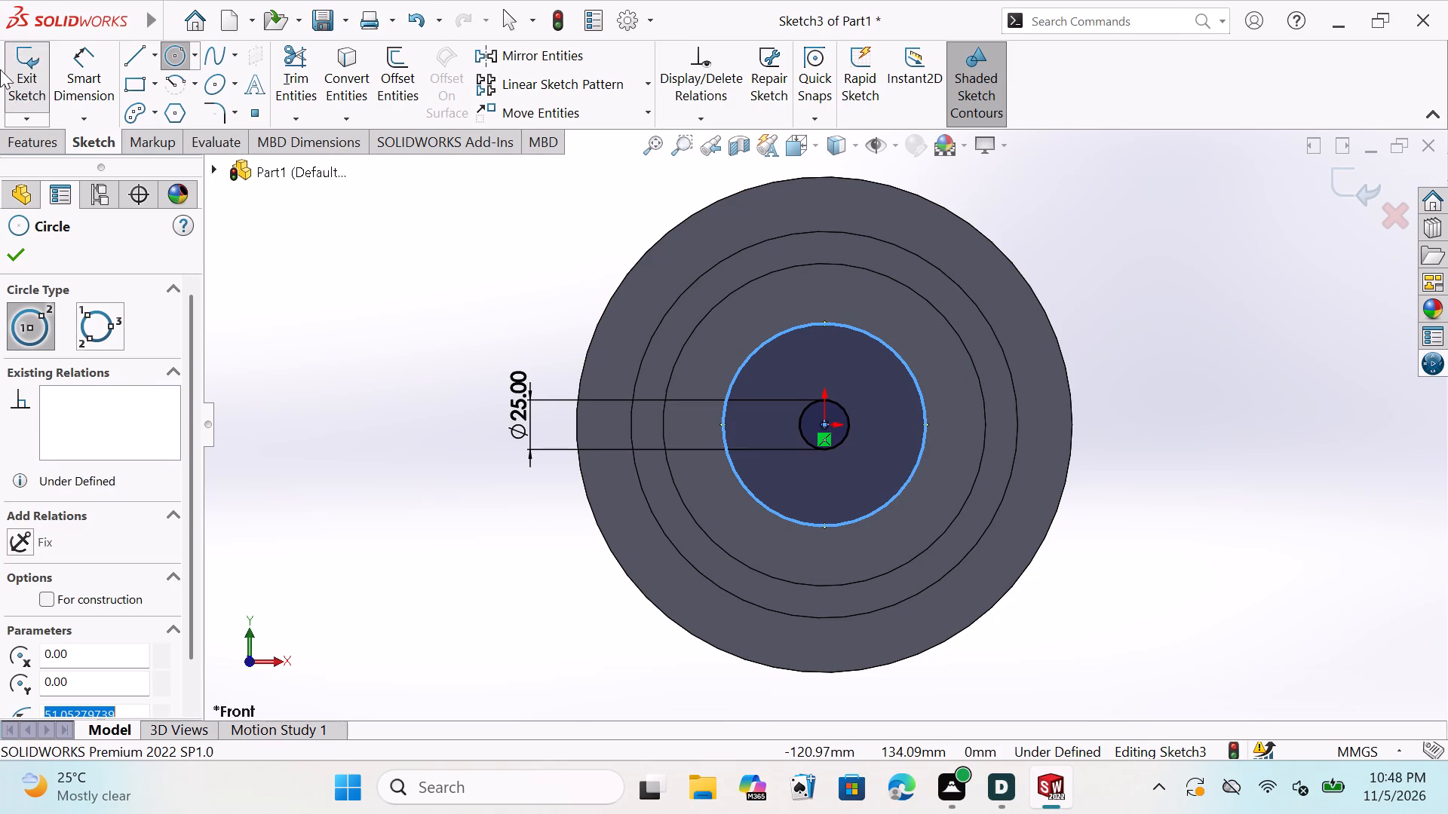
left_click(17, 249)
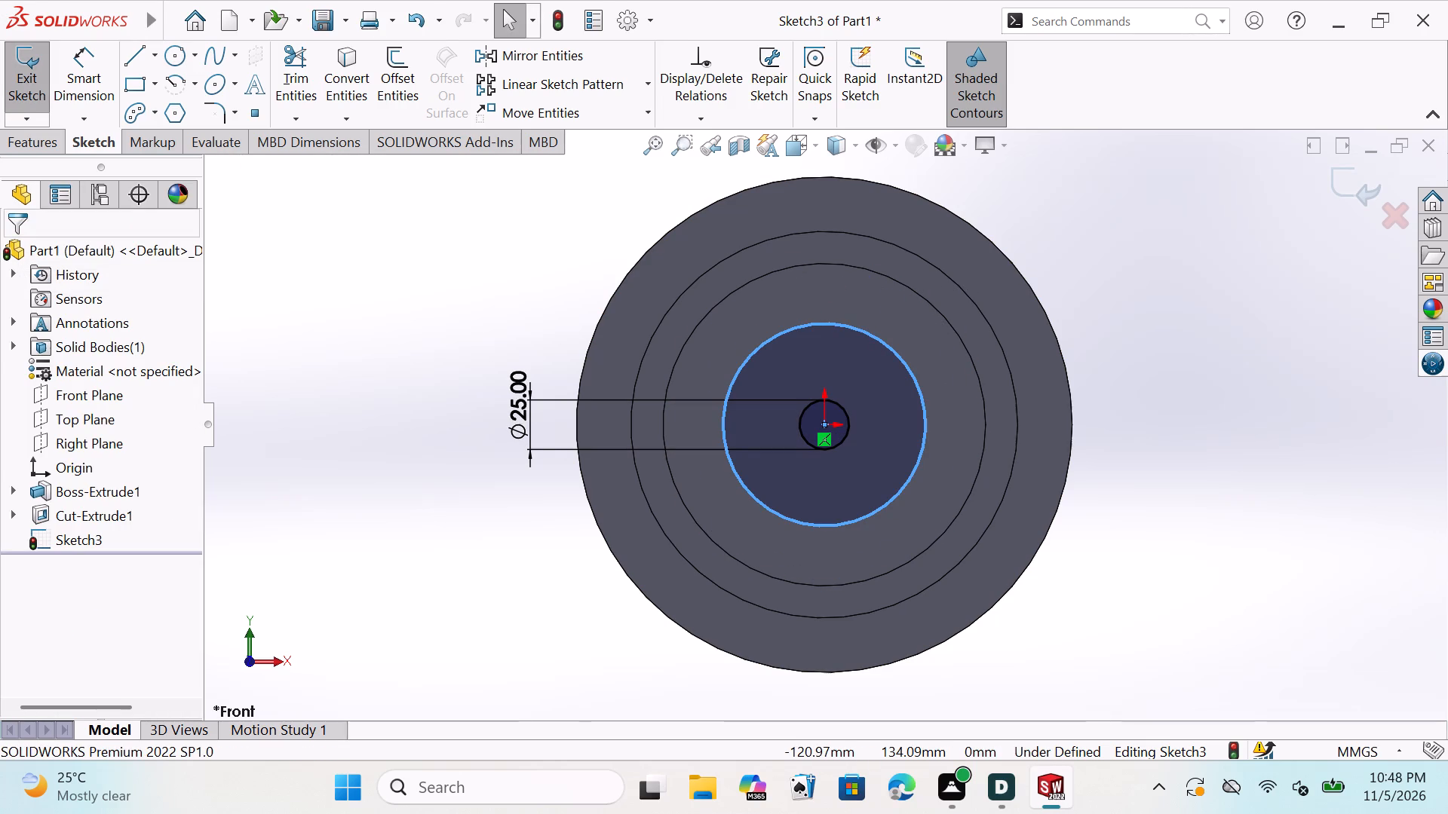
Dimension the new circle around the 25 mm circle with a diameter of 50 mm.
left_click(76, 70)
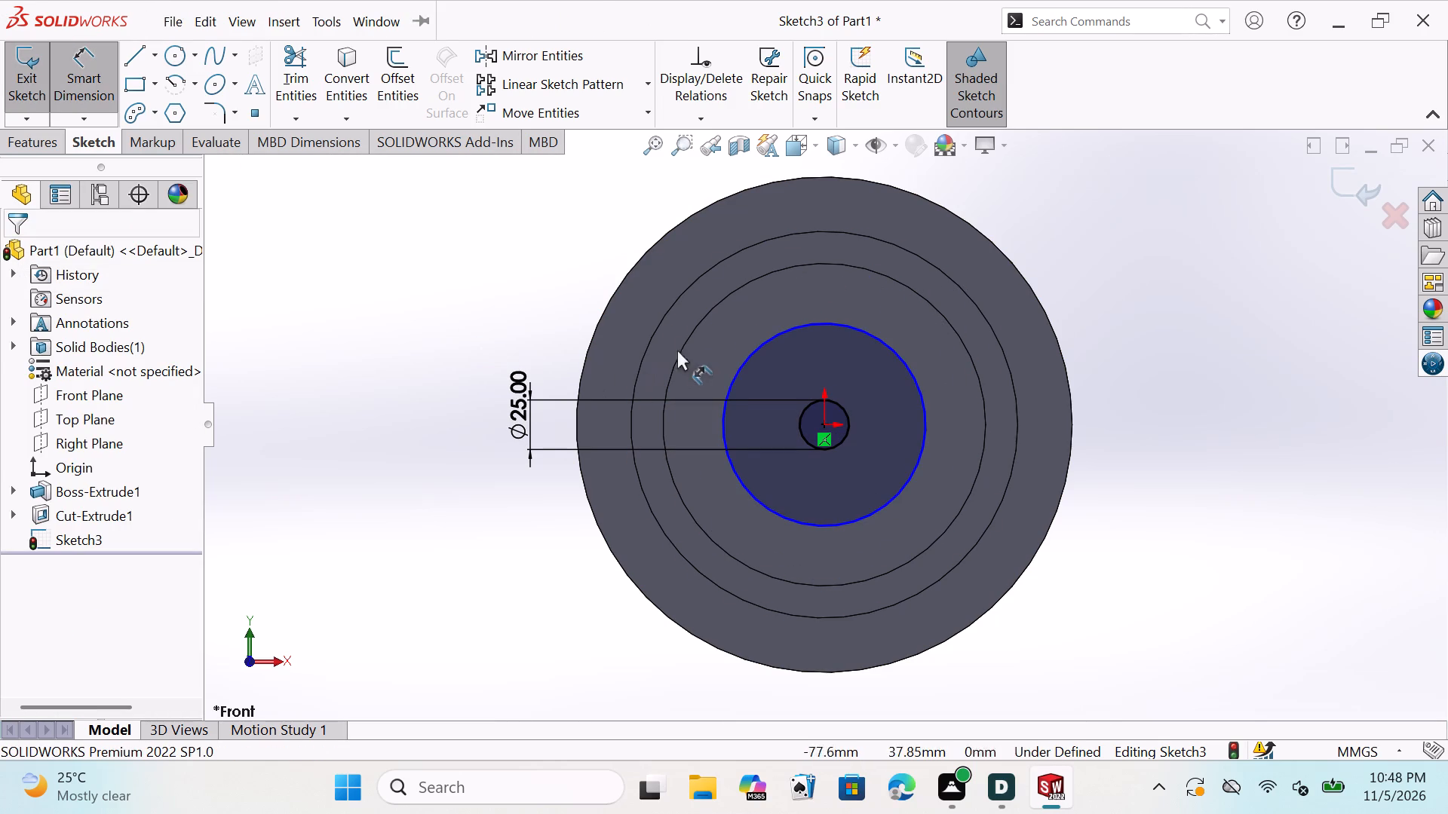
left_click(734, 366)
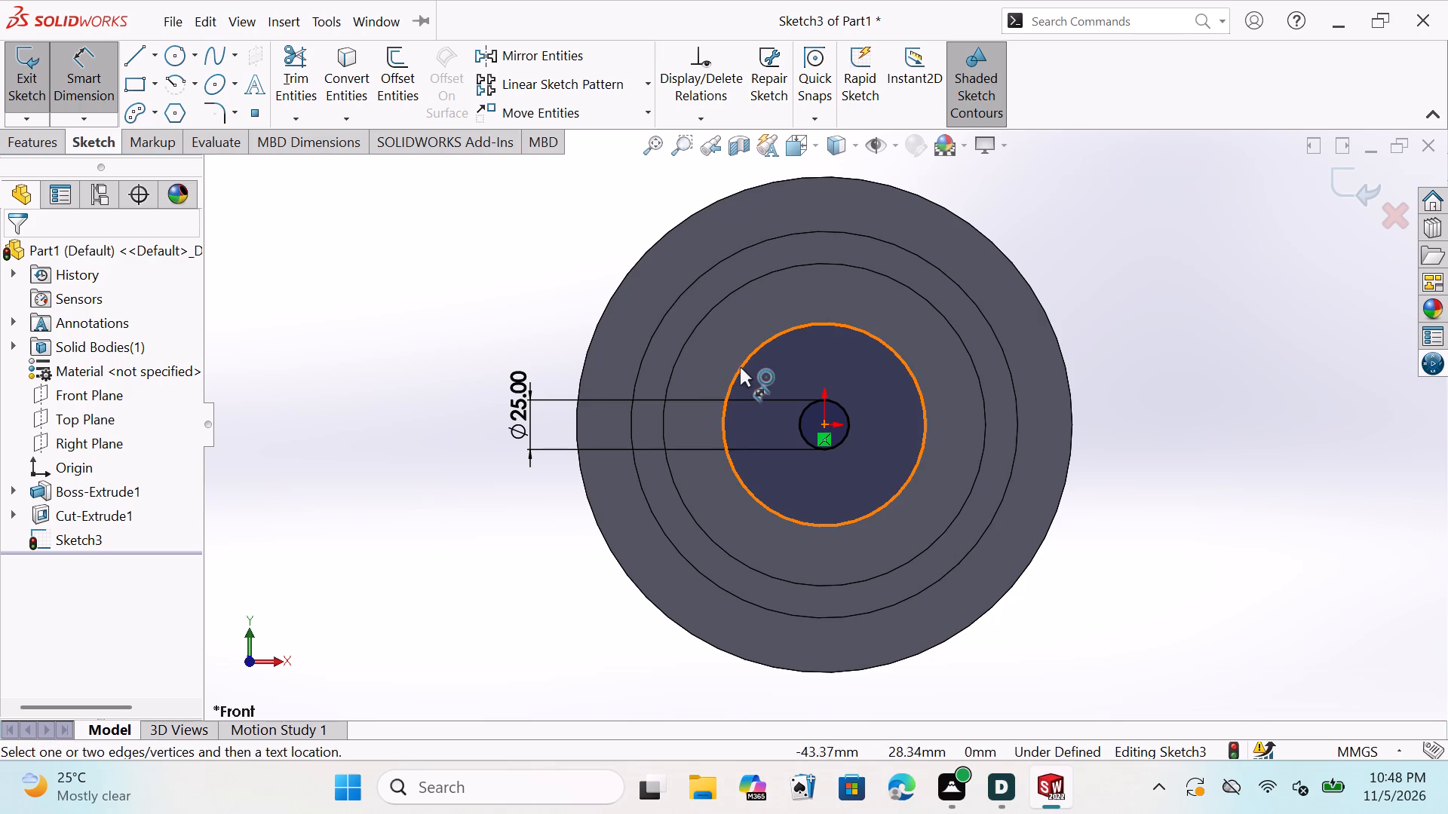
left_click(735, 371)
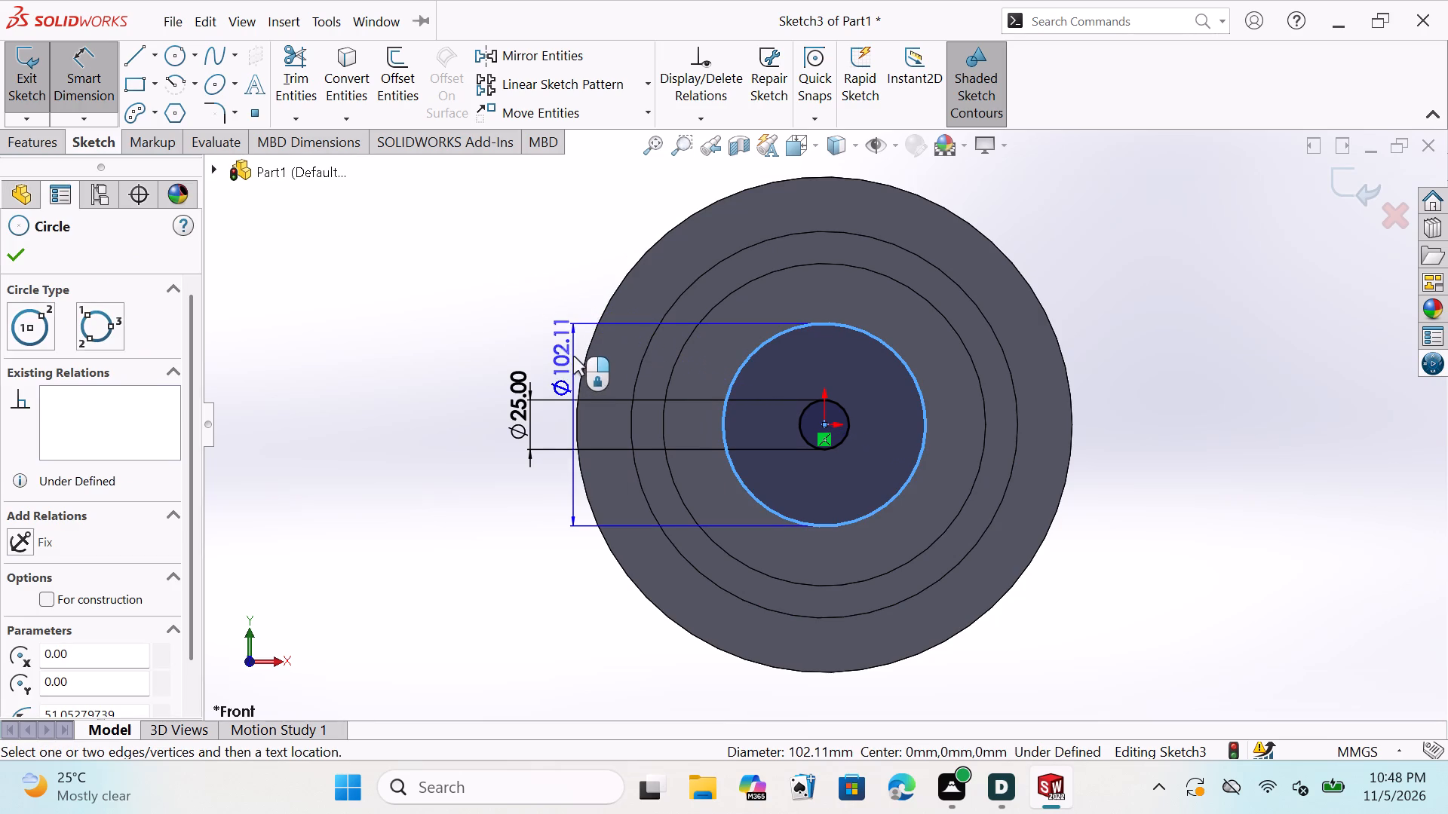
left_click(559, 343)
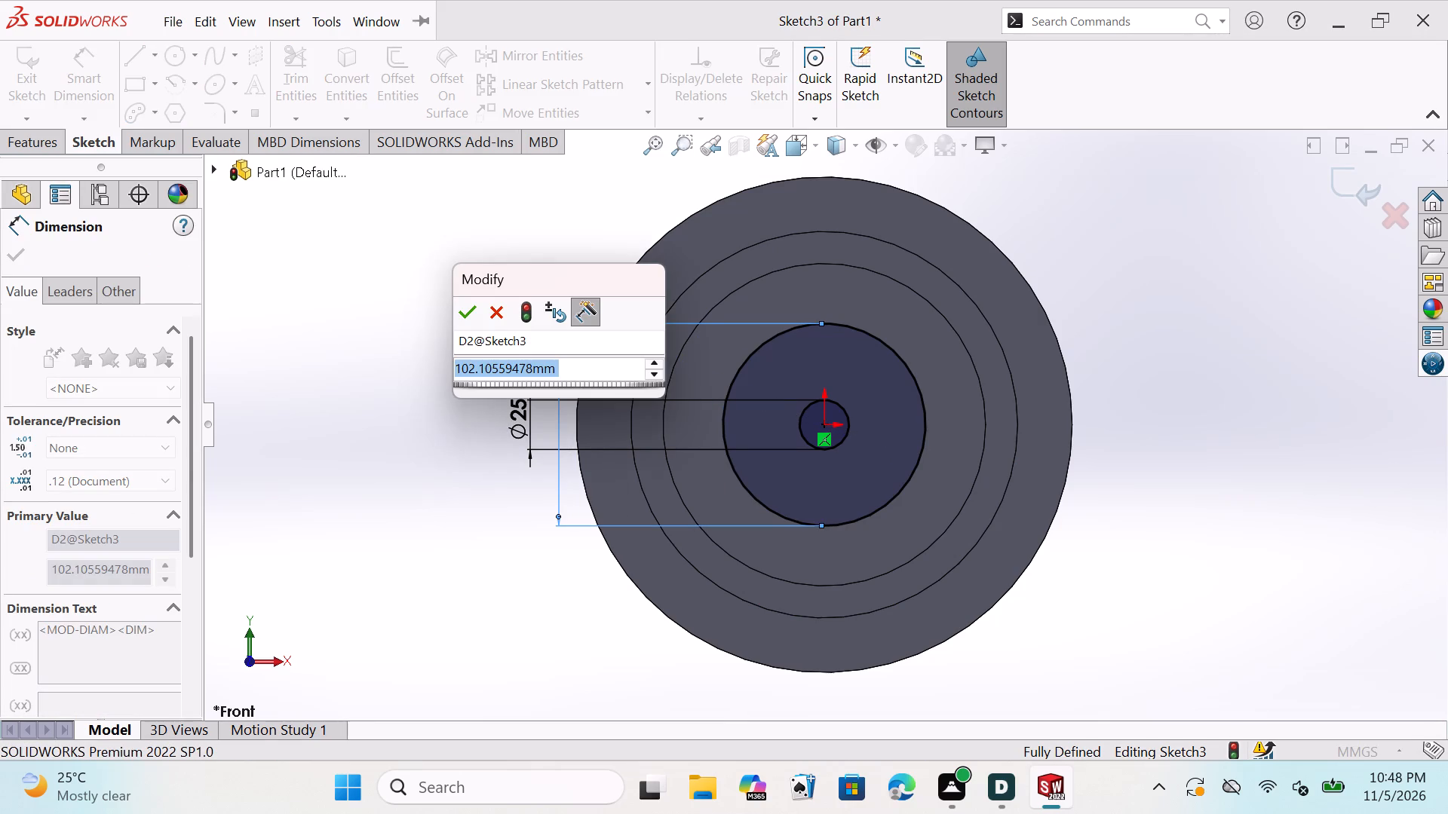
left_click(568, 369)
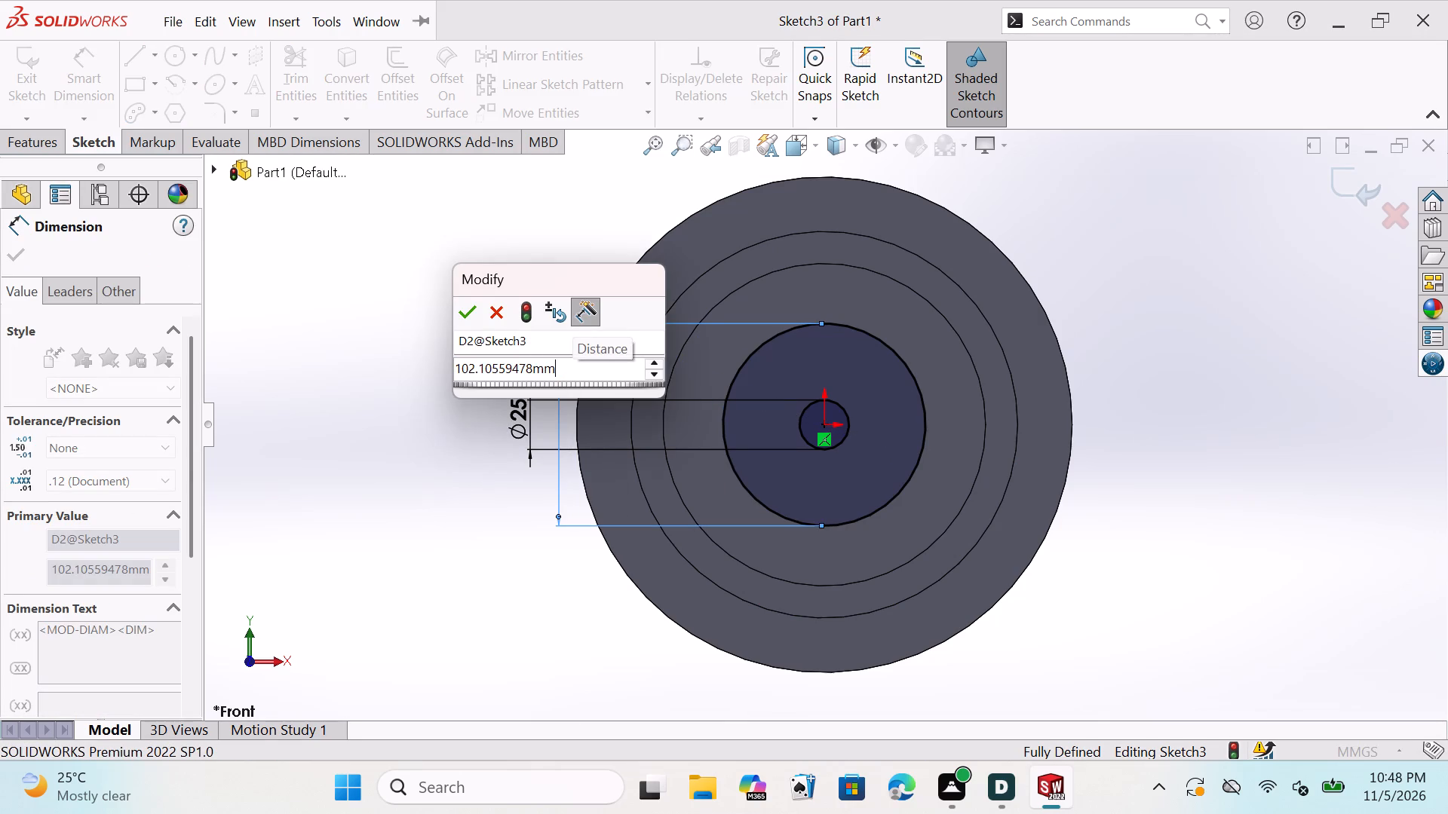
key("BackSpace")
key("BackSpace")
key("BackSpace")
key("BackSpace")
key("BackSpace")
key("BackSpace")
key("BackSpace")
key("BackSpace")
key("BackSpace")
key("BackSpace")
key("BackSpace")
key("BackSpace")
key("BackSpace")
key("BackSpace")
key("BackSpace")
key("BackSpace")
key("BackSpace")
key("BackSpace")
key("BackSpace")
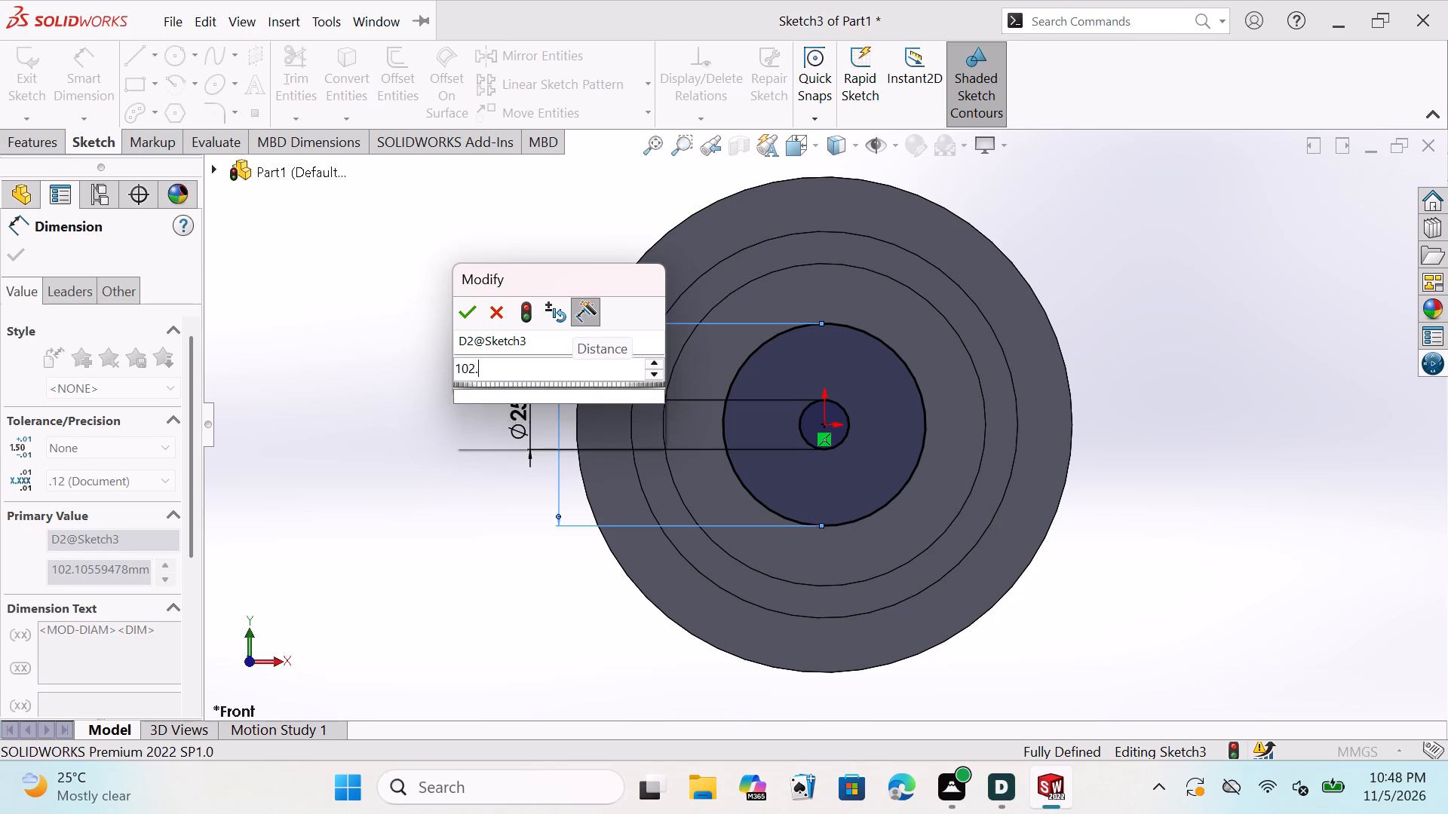
key("5")
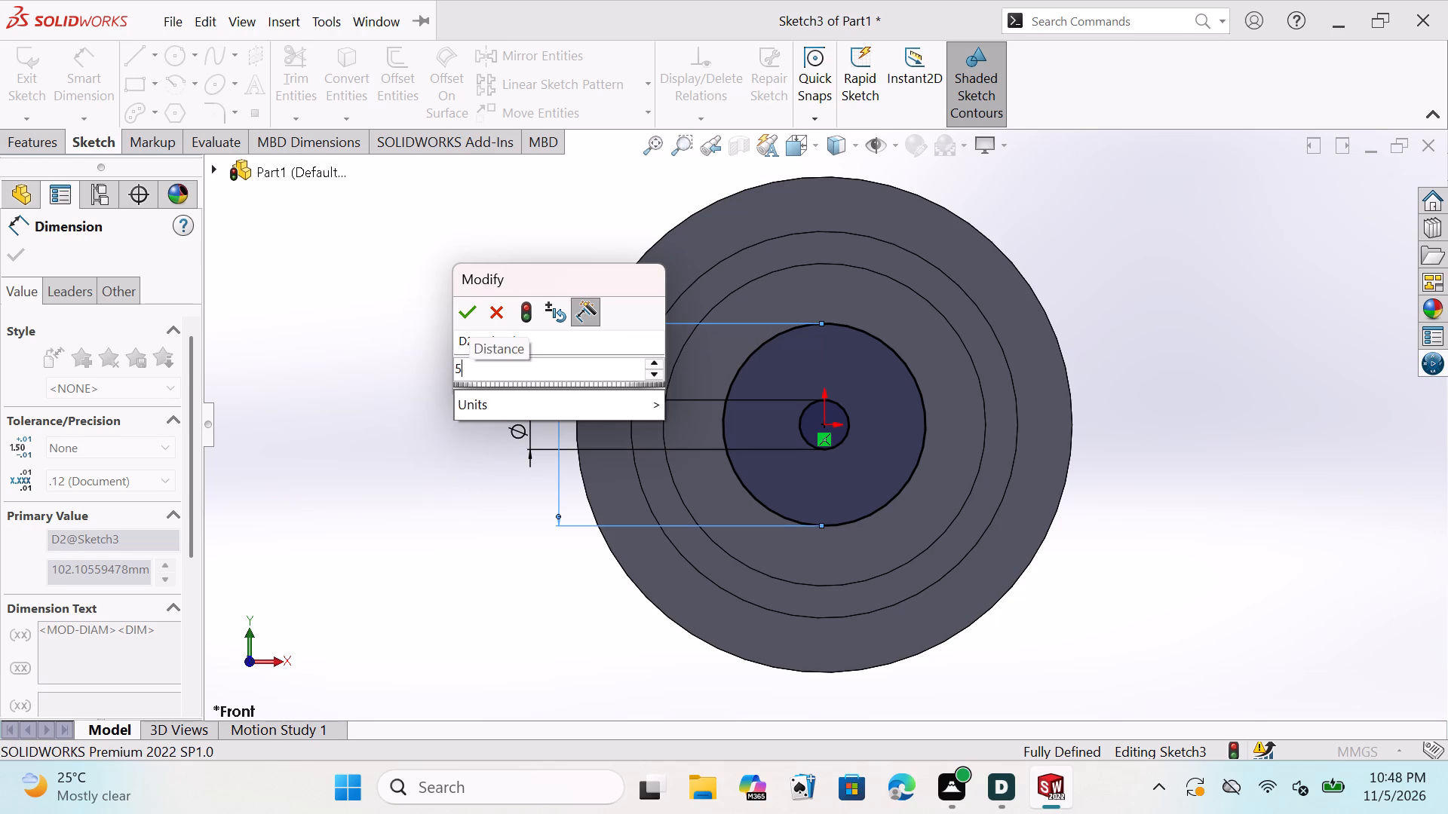
key("0")
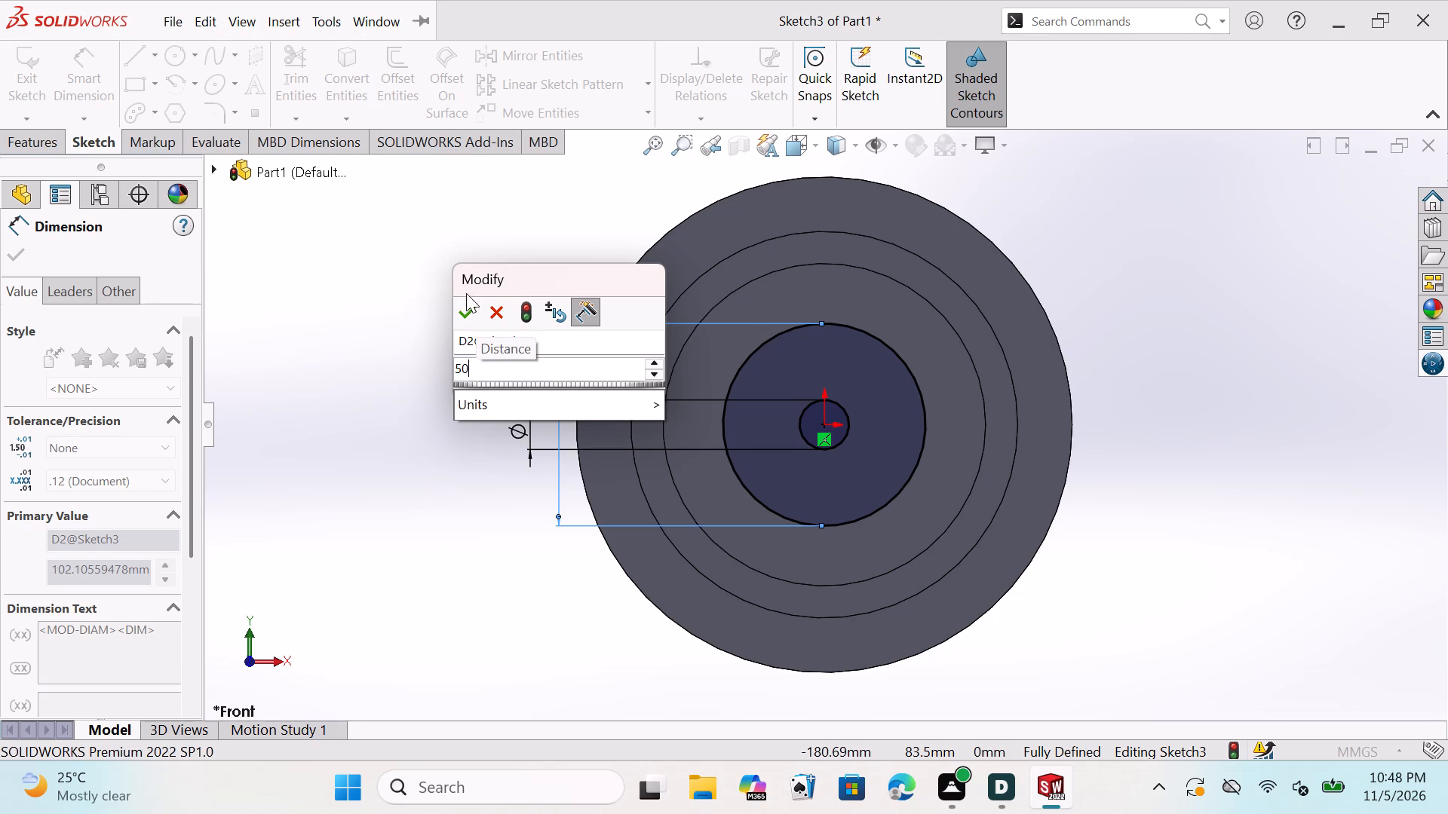
left_click(469, 312)
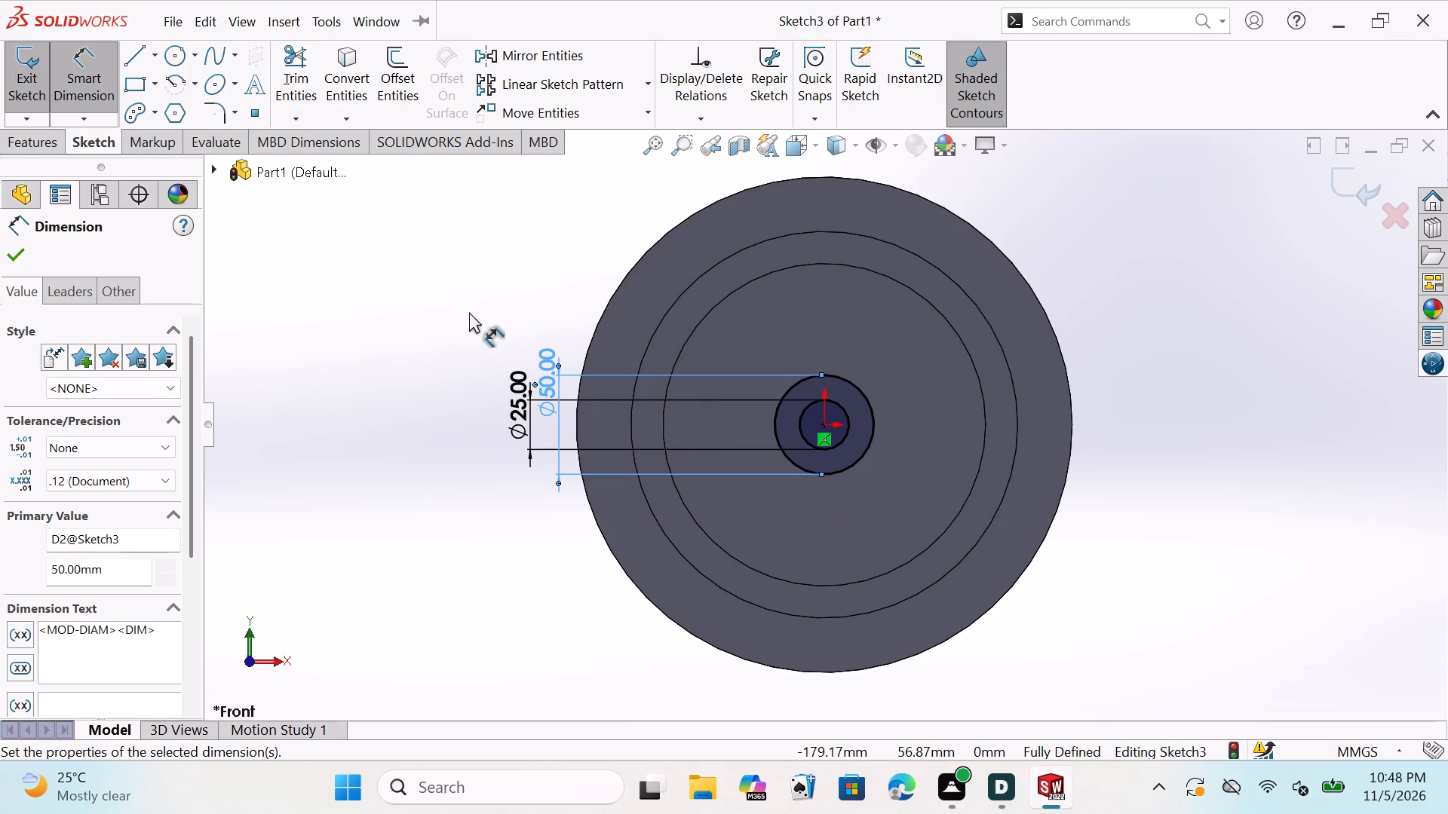
left_click(8, 248)
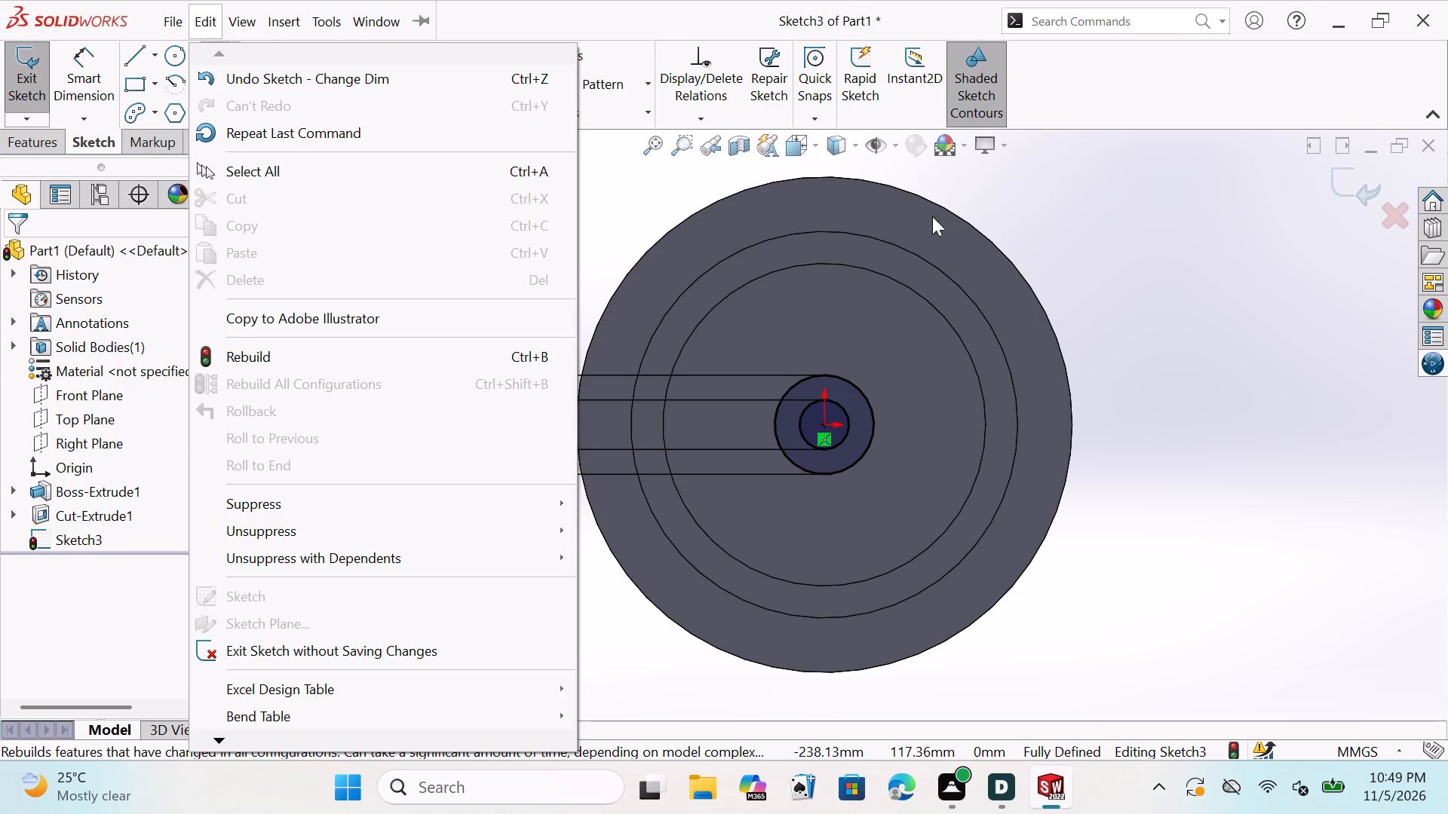
left_click(1196, 242)
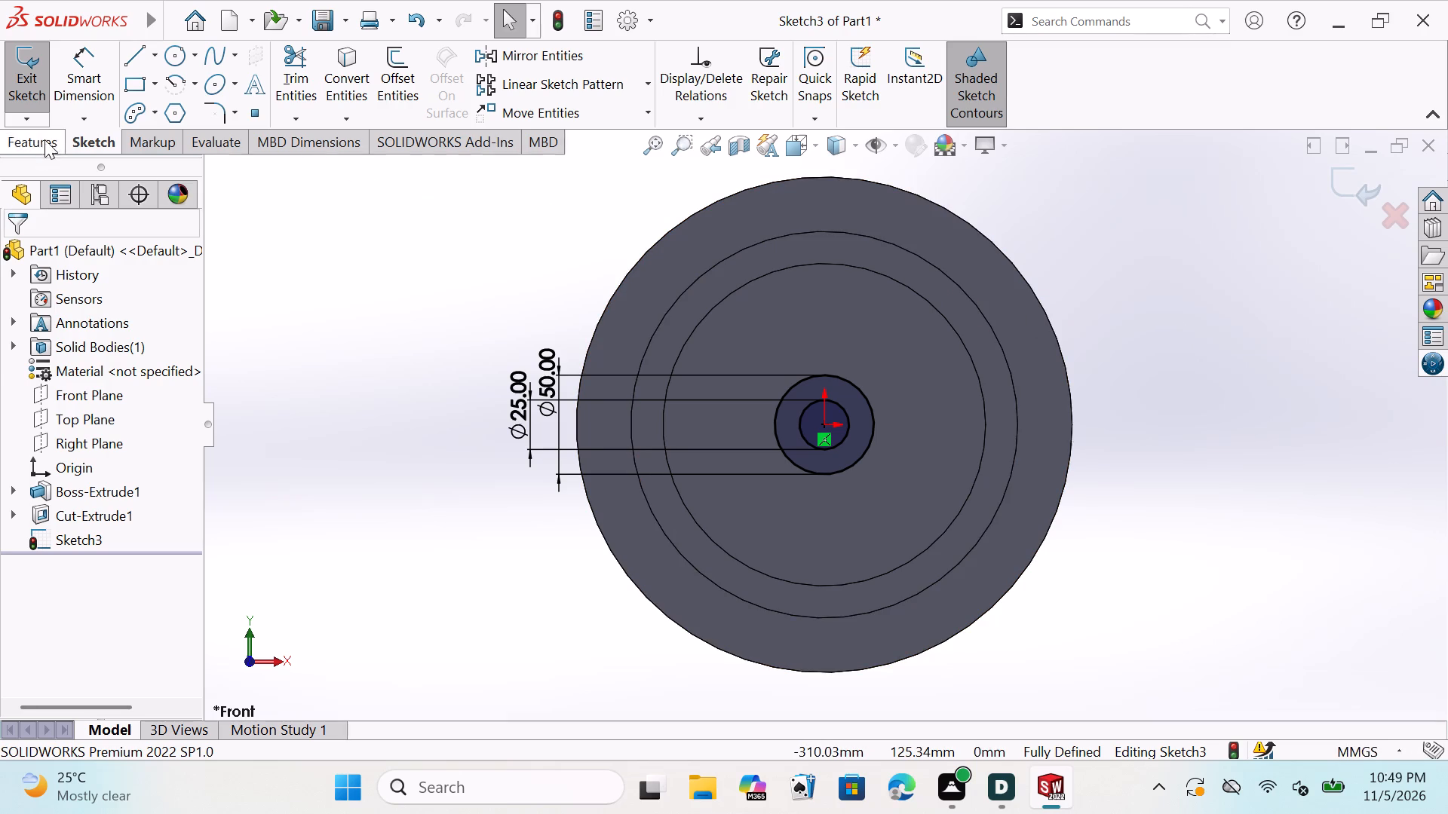
Sketch a third circle about 98 mm in diameter, centred on the origin, between the 50 mm circle and the ring groove.
left_click(175, 54)
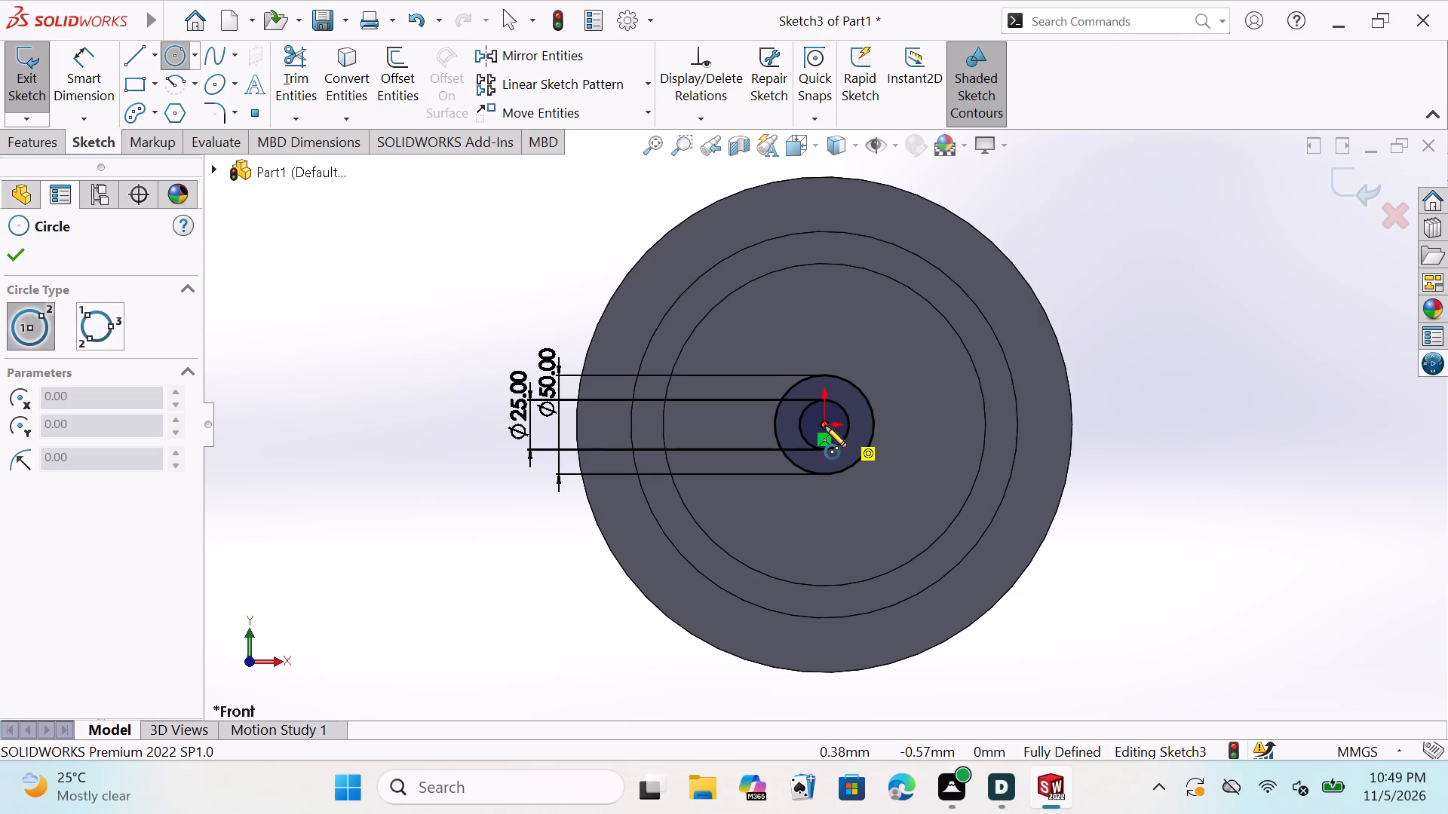
left_click(825, 424)
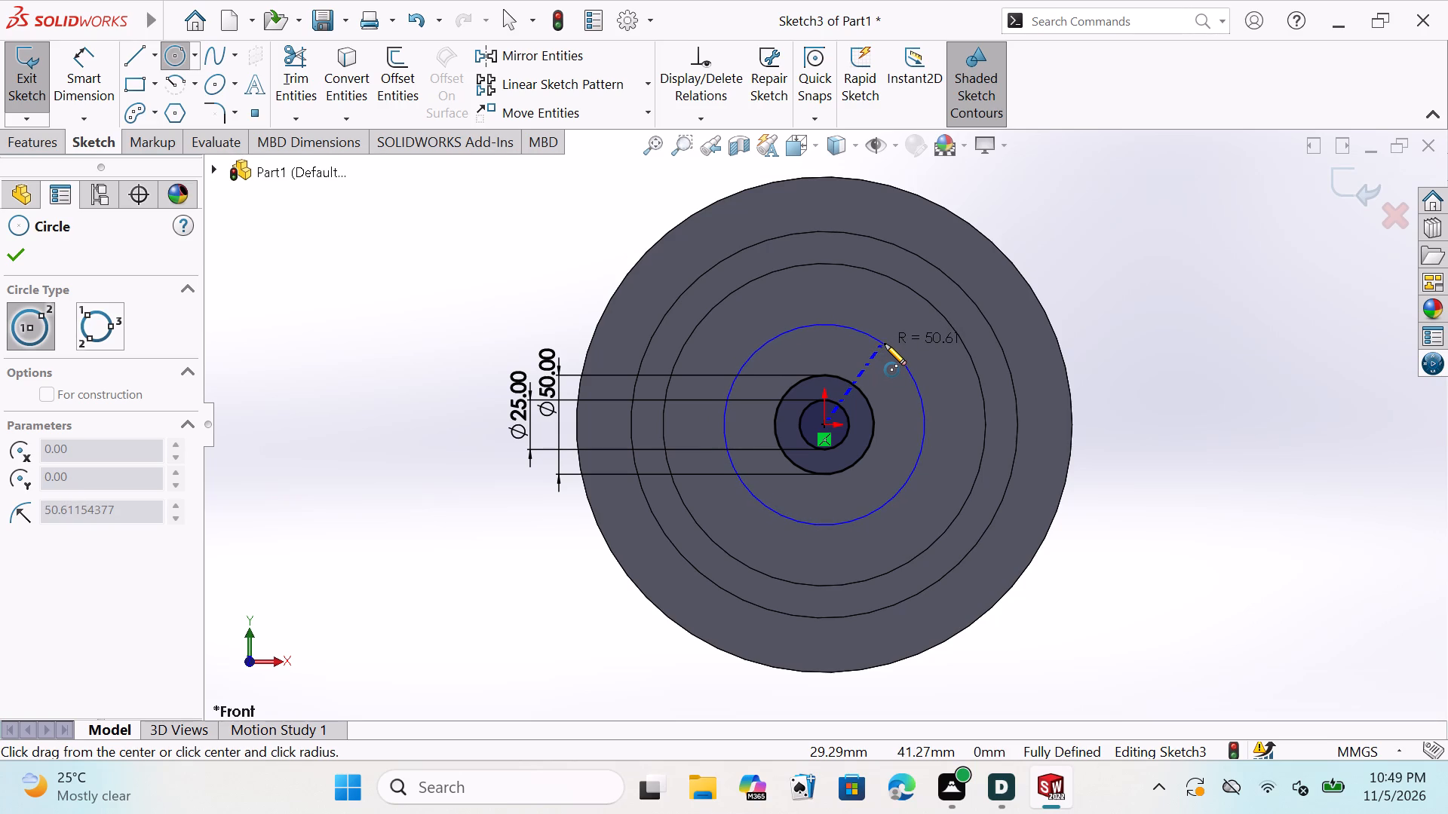
double_click(885, 348)
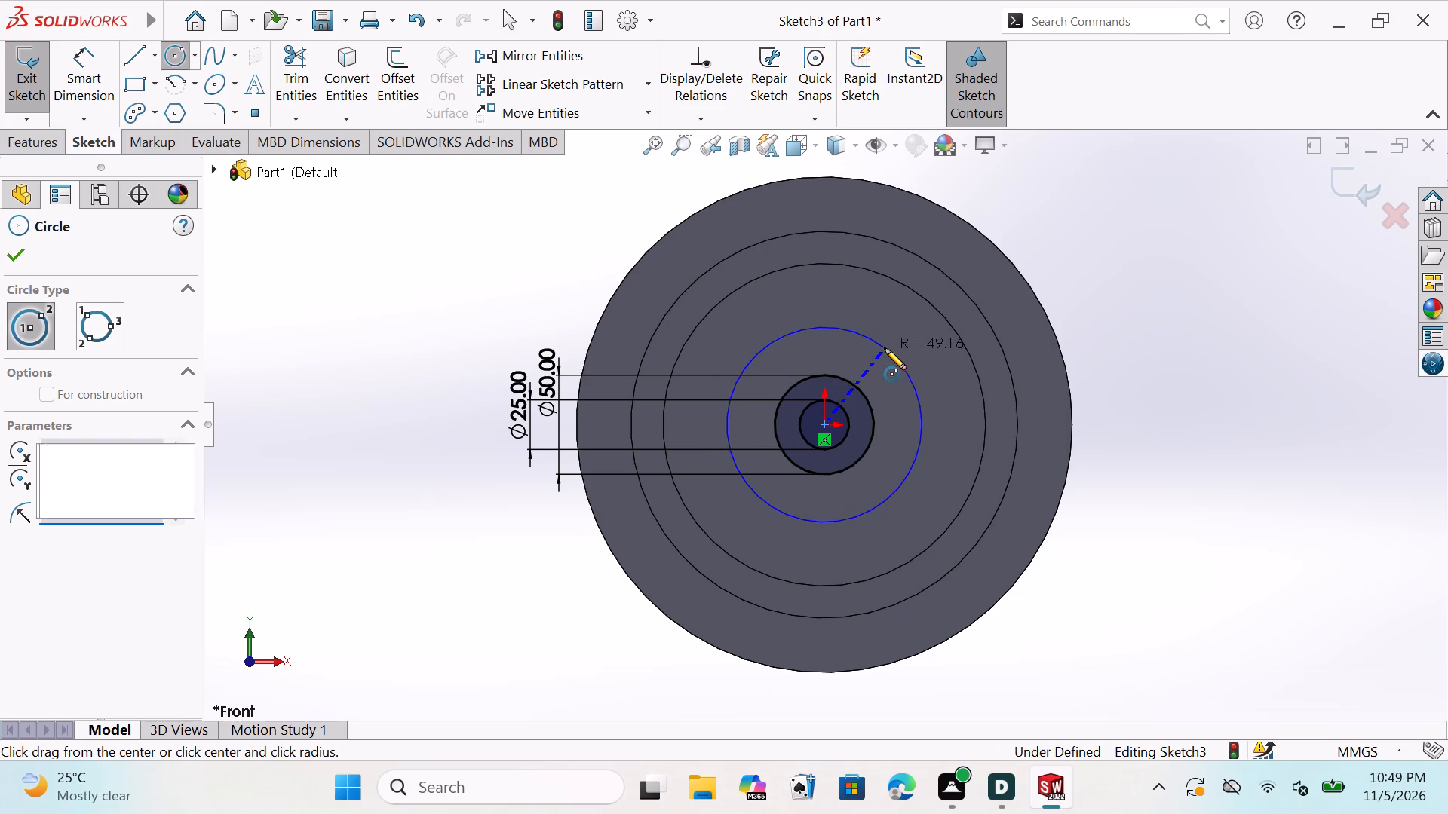
left_click(12, 249)
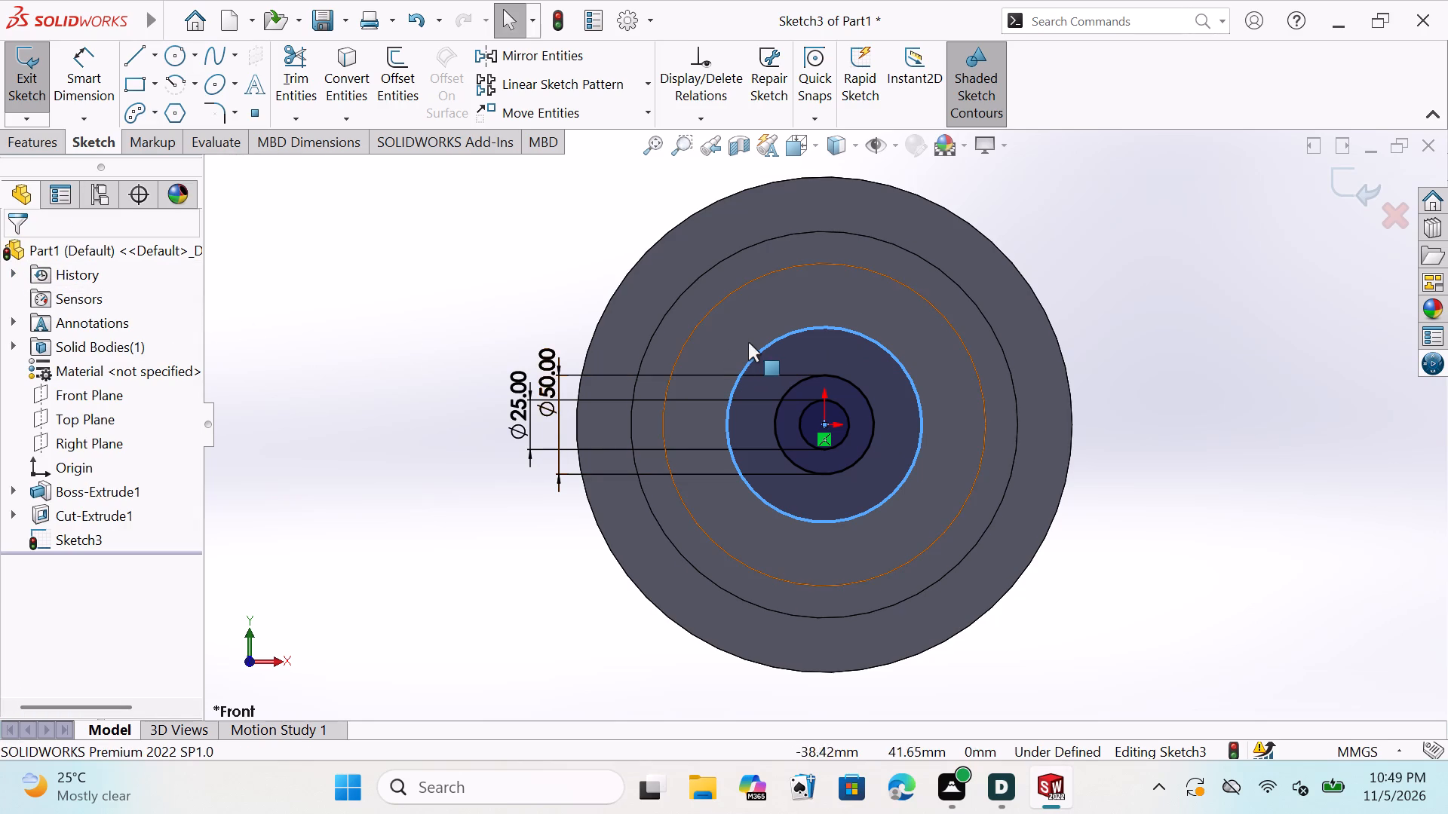
Convert the newly sketched outer circle to construction geometry.
left_click(755, 351)
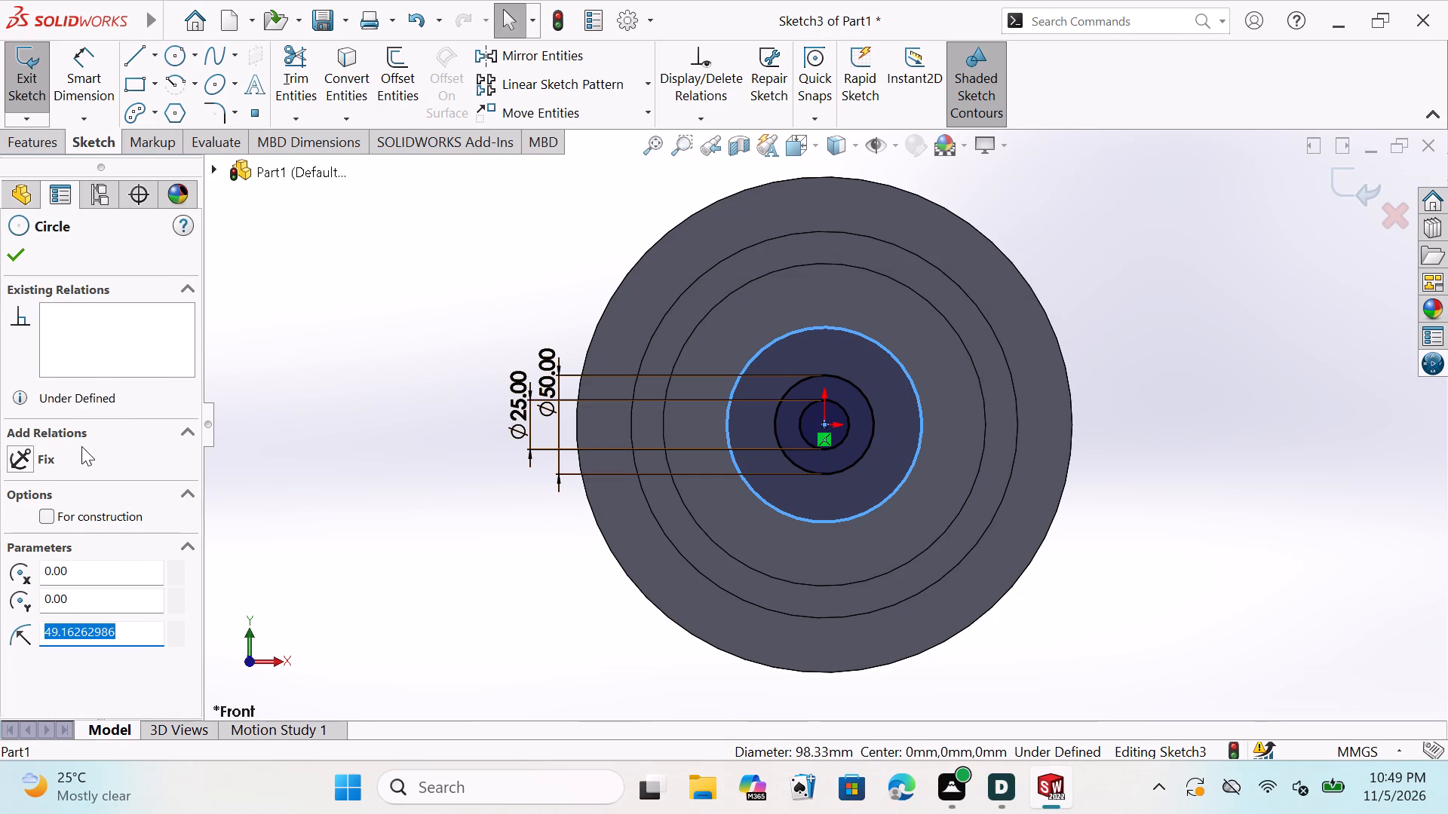
left_click(47, 514)
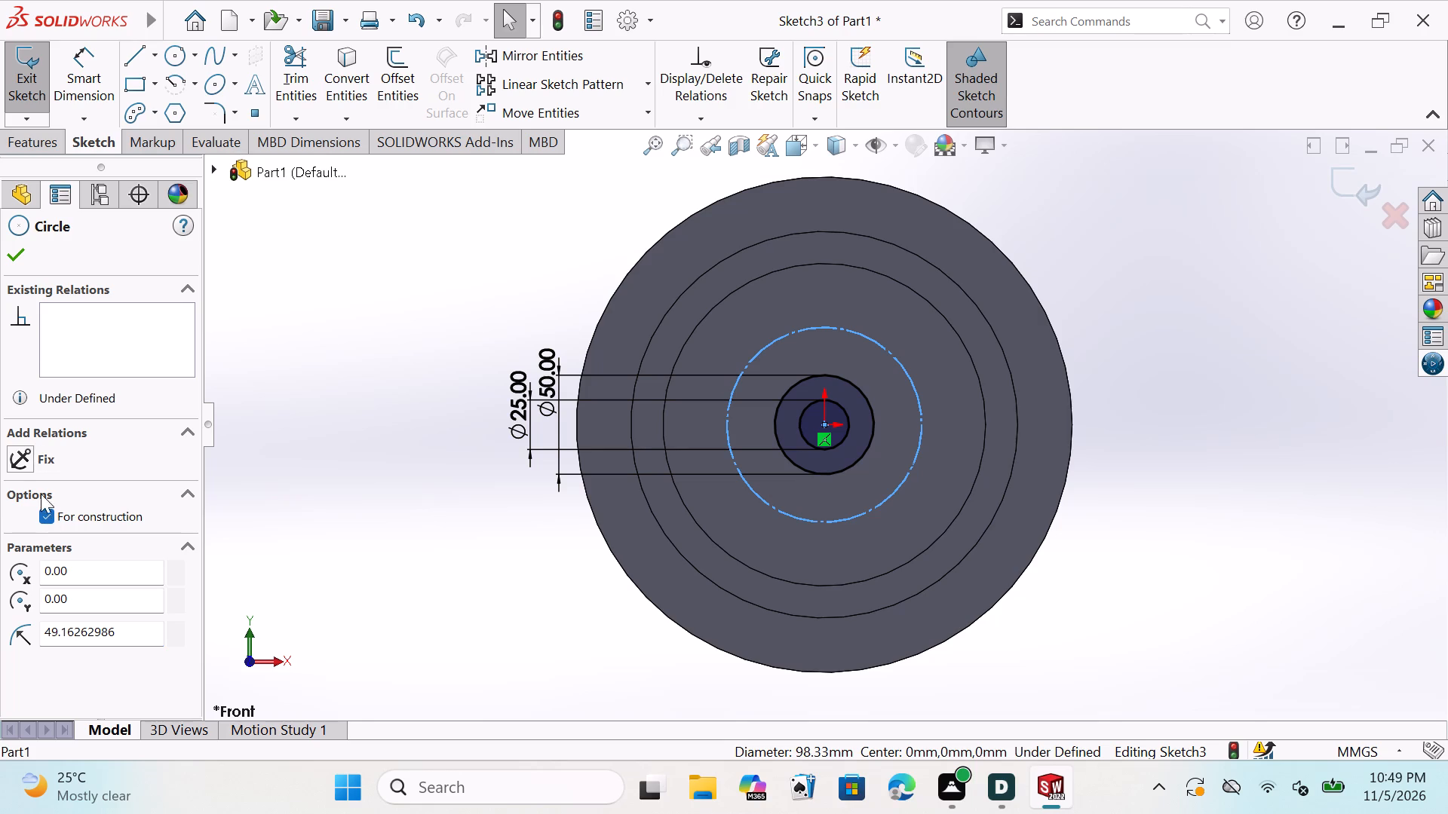
left_click(23, 251)
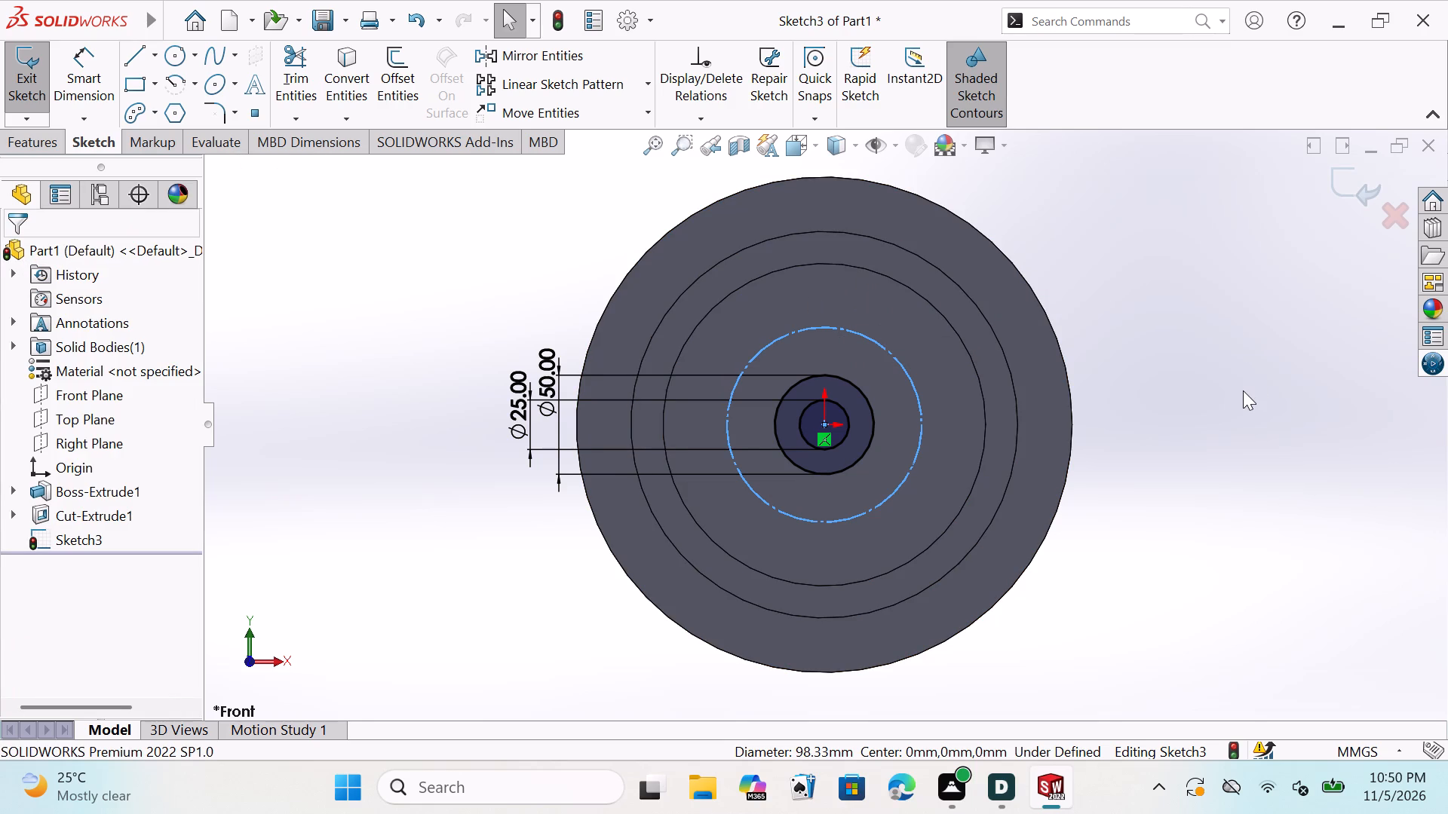
key("Escape")
key("Escape")
key("Escape")
key("Escape")
key("Escape")
key("Escape")
key("Escape")
key("Escape")
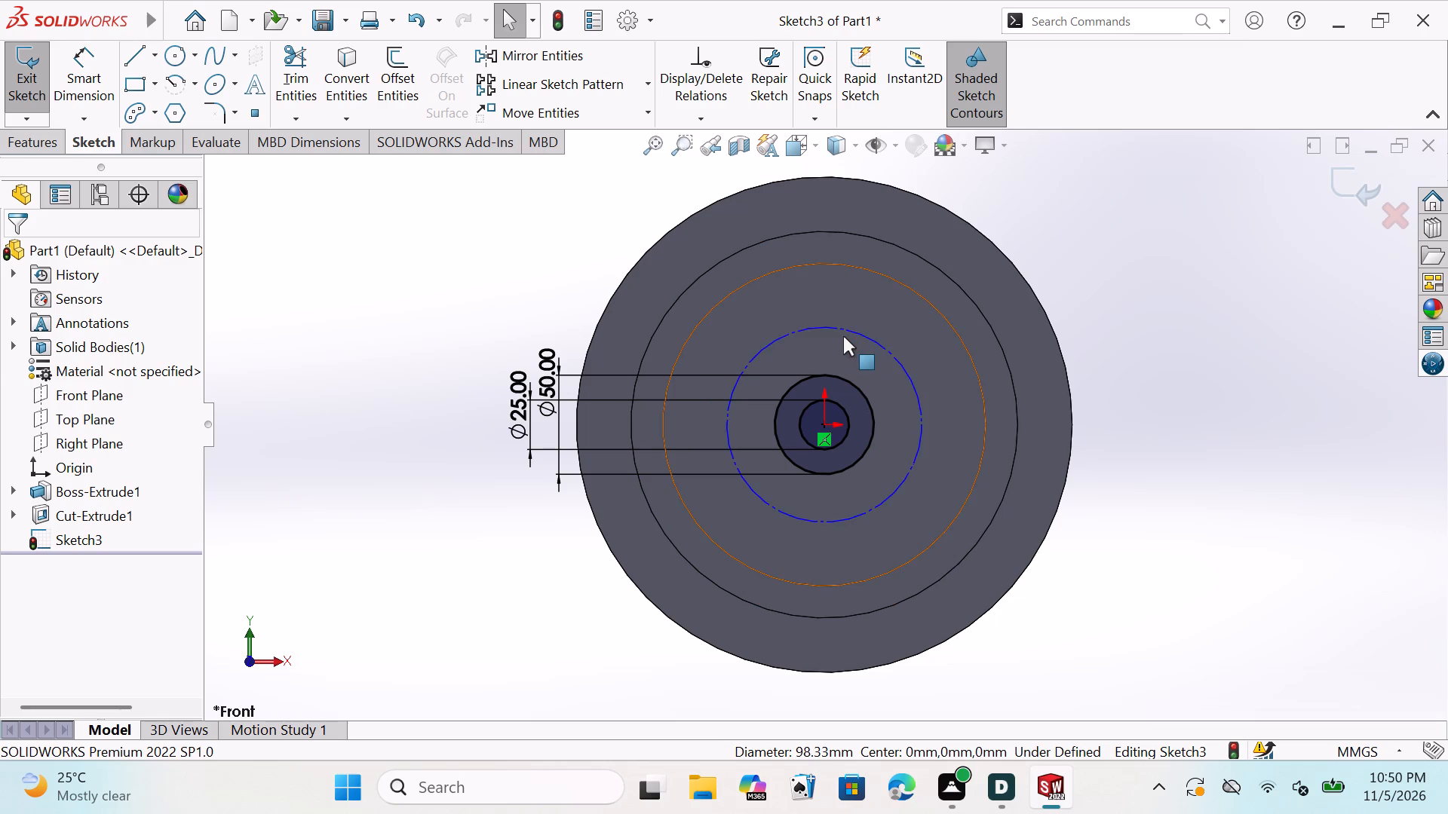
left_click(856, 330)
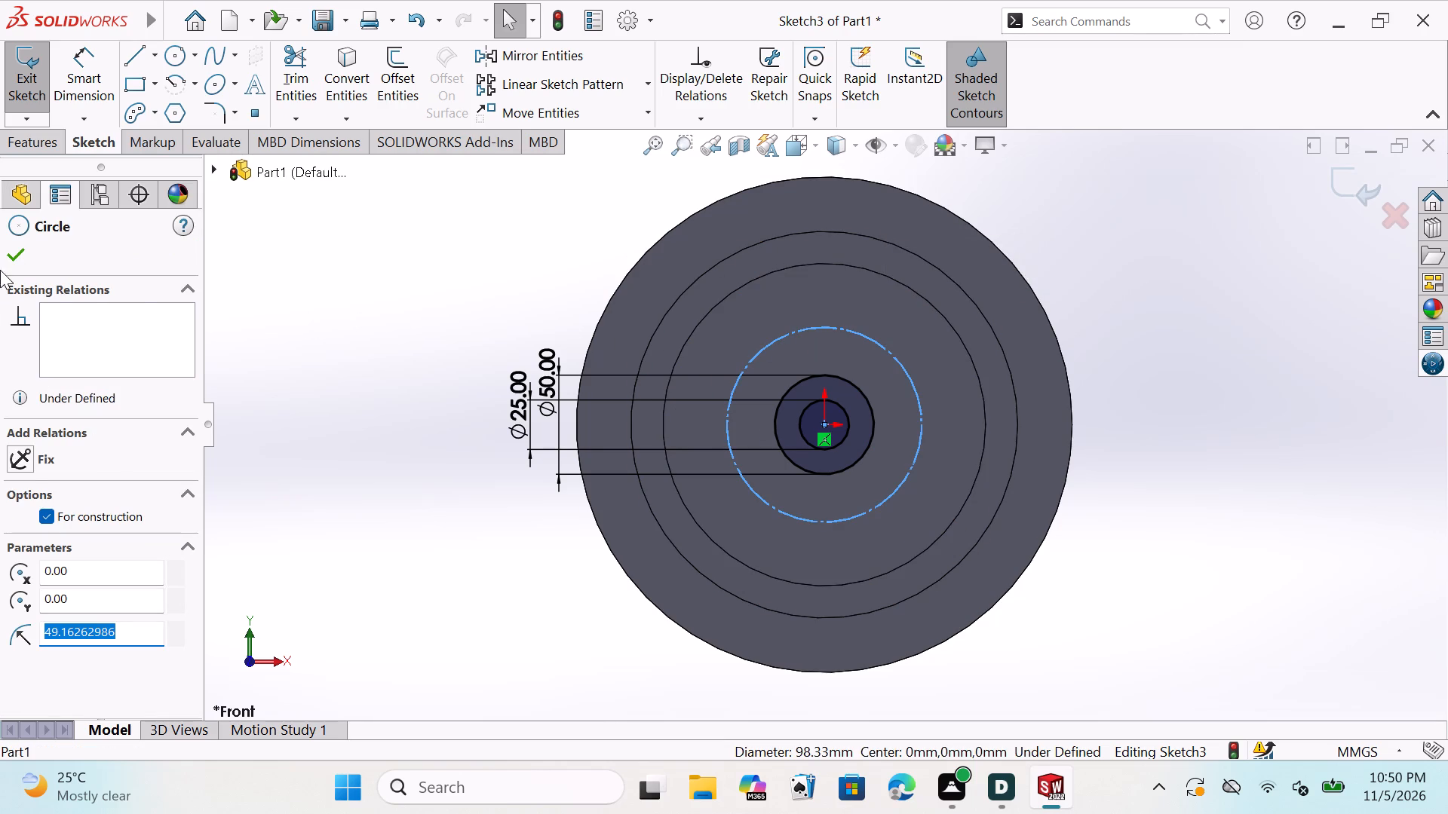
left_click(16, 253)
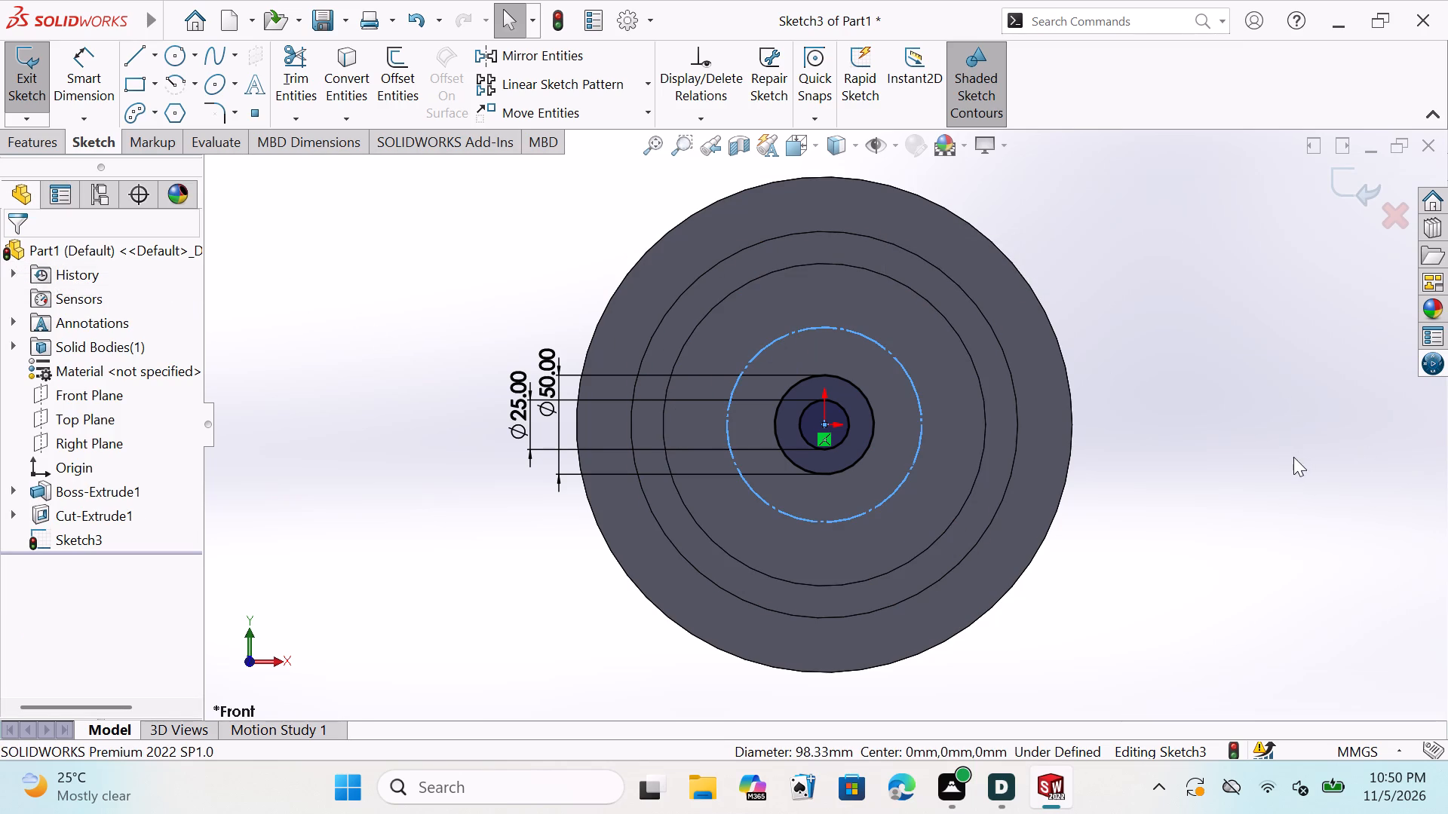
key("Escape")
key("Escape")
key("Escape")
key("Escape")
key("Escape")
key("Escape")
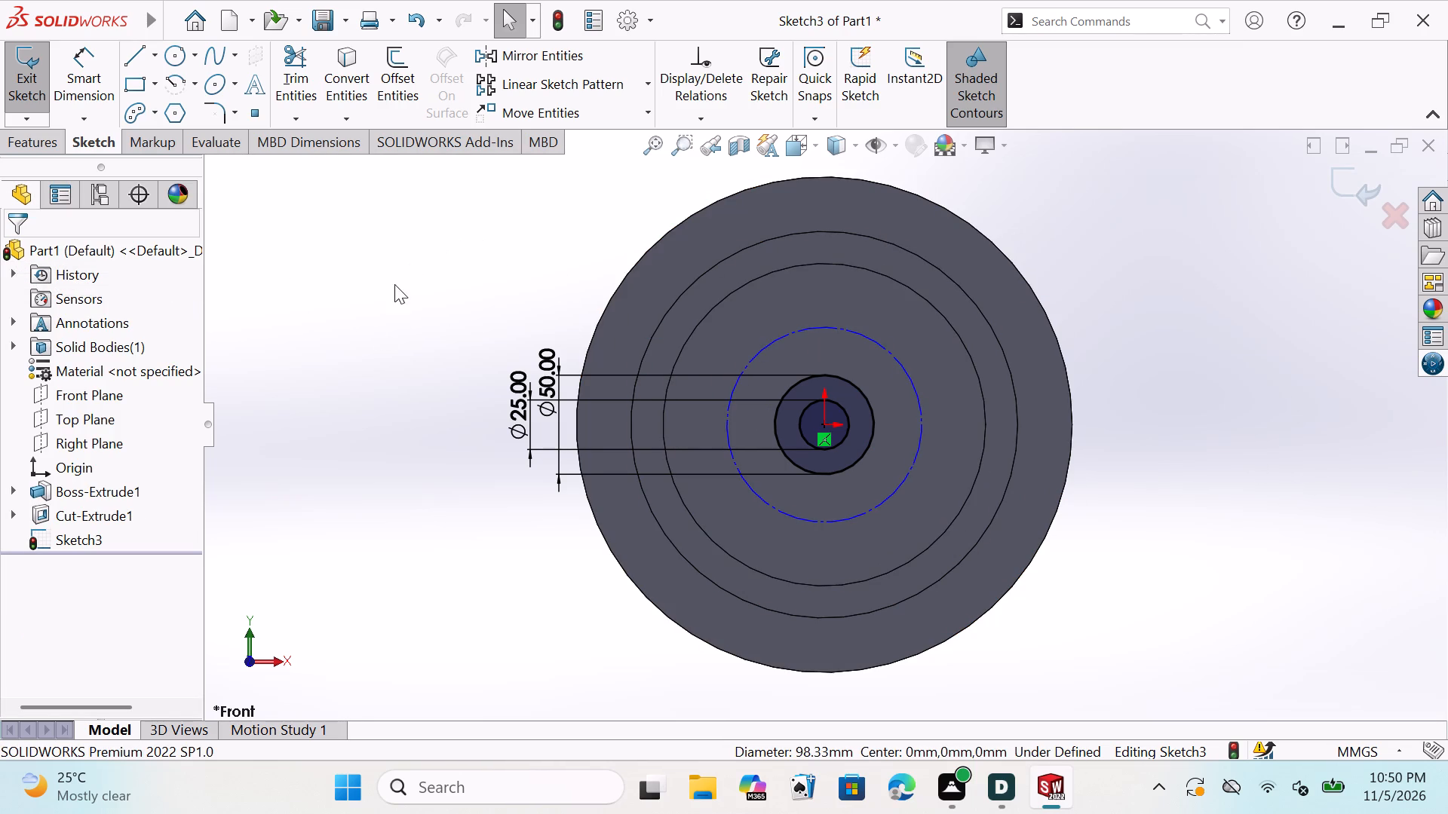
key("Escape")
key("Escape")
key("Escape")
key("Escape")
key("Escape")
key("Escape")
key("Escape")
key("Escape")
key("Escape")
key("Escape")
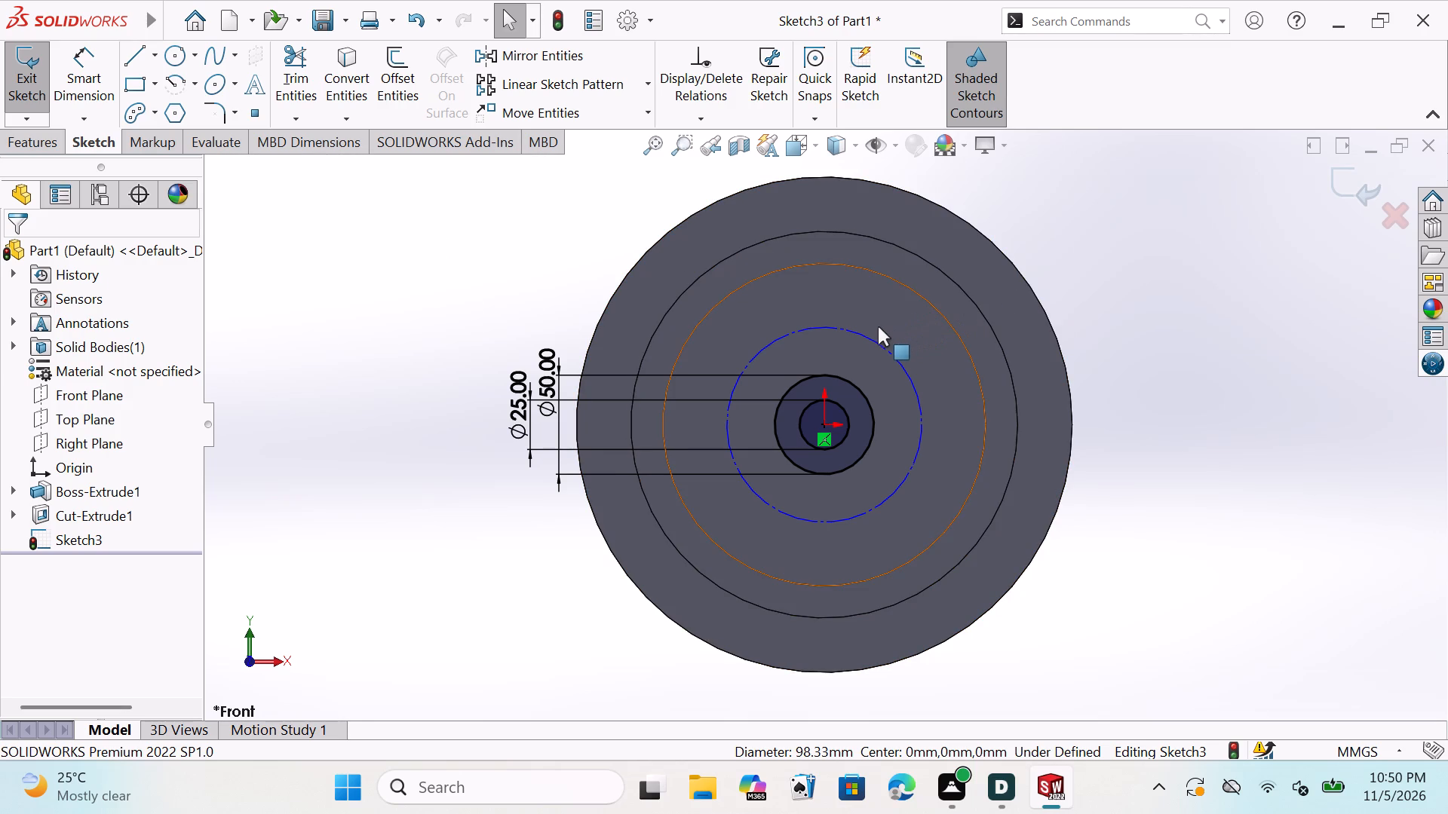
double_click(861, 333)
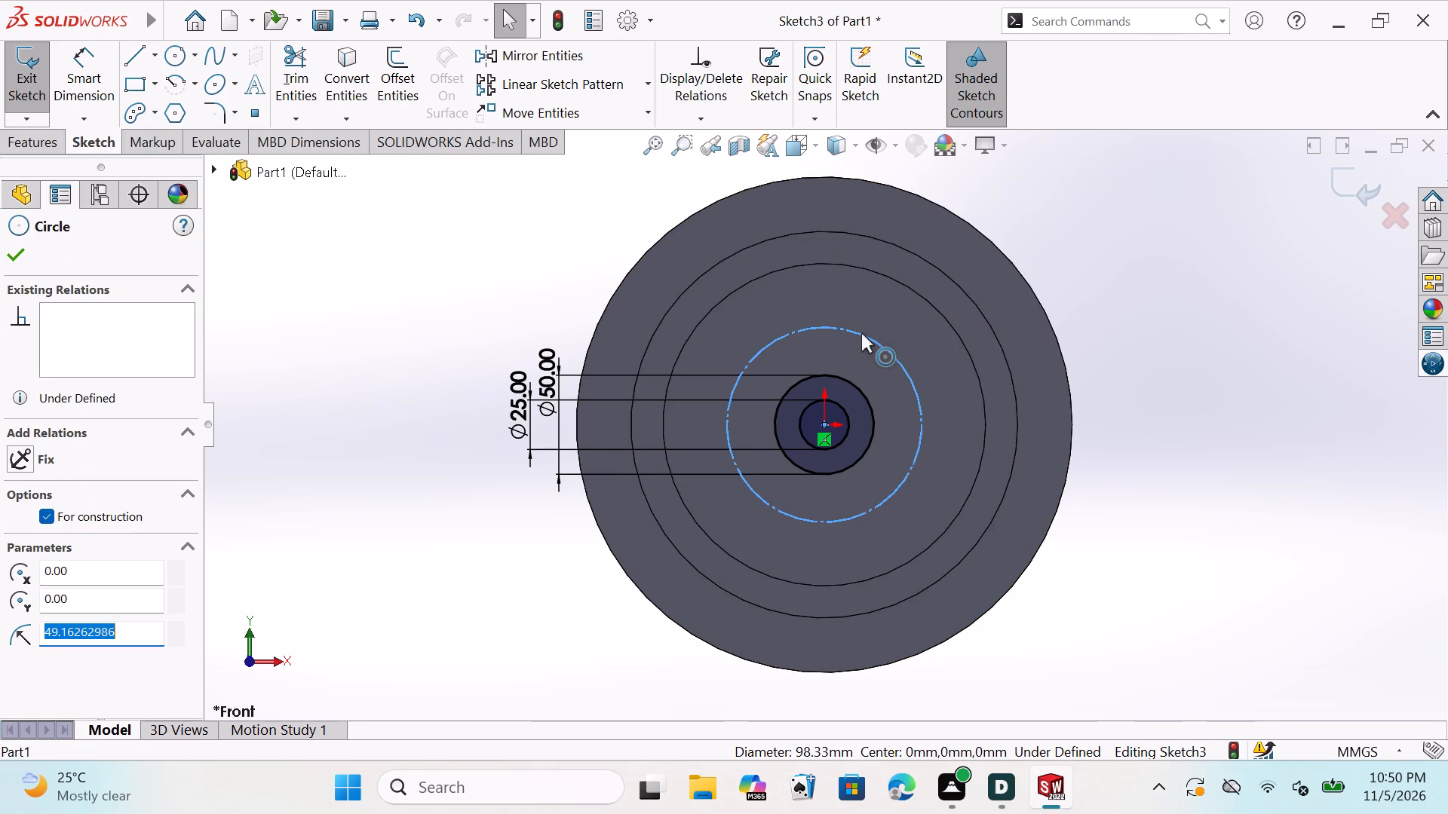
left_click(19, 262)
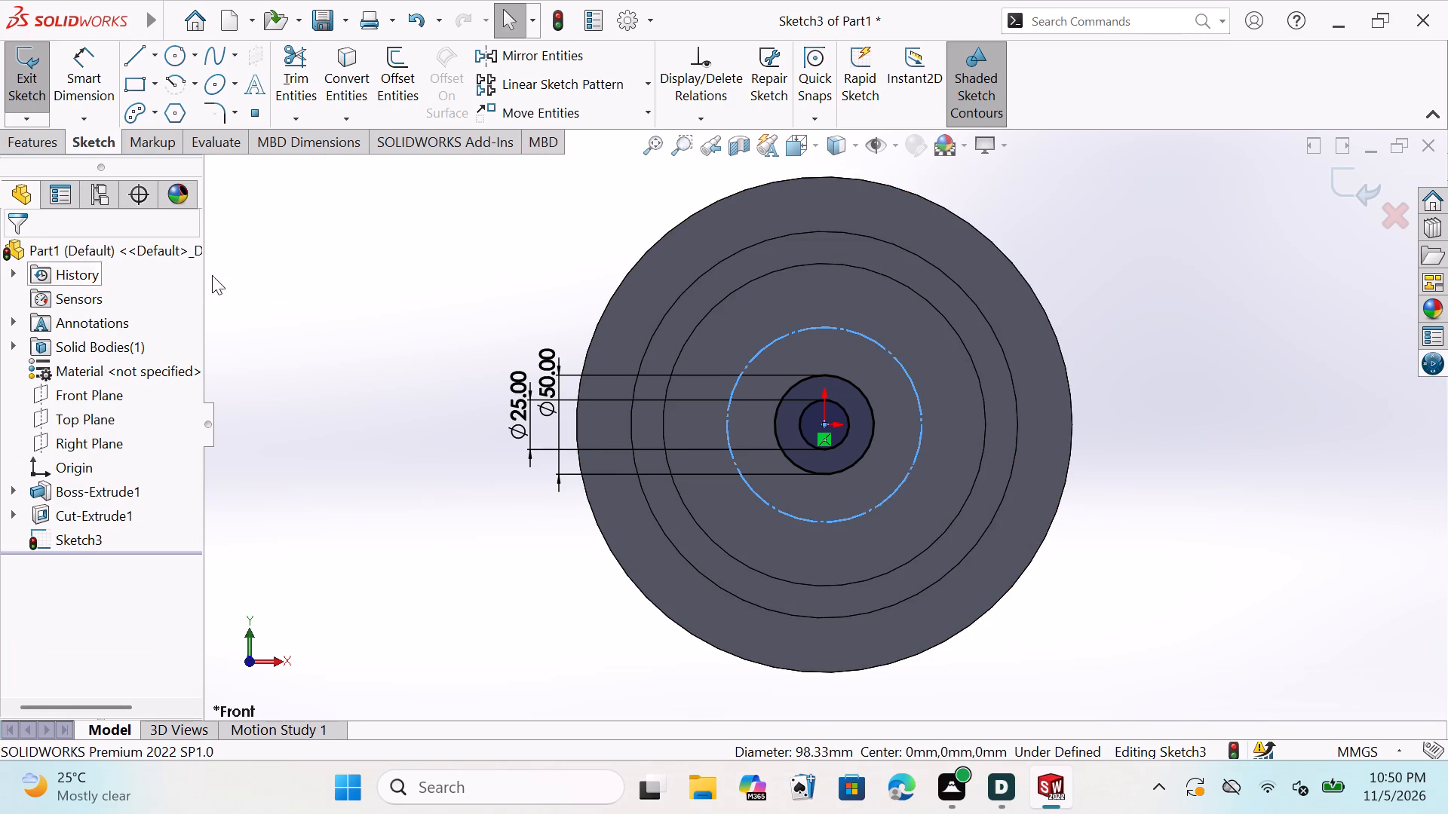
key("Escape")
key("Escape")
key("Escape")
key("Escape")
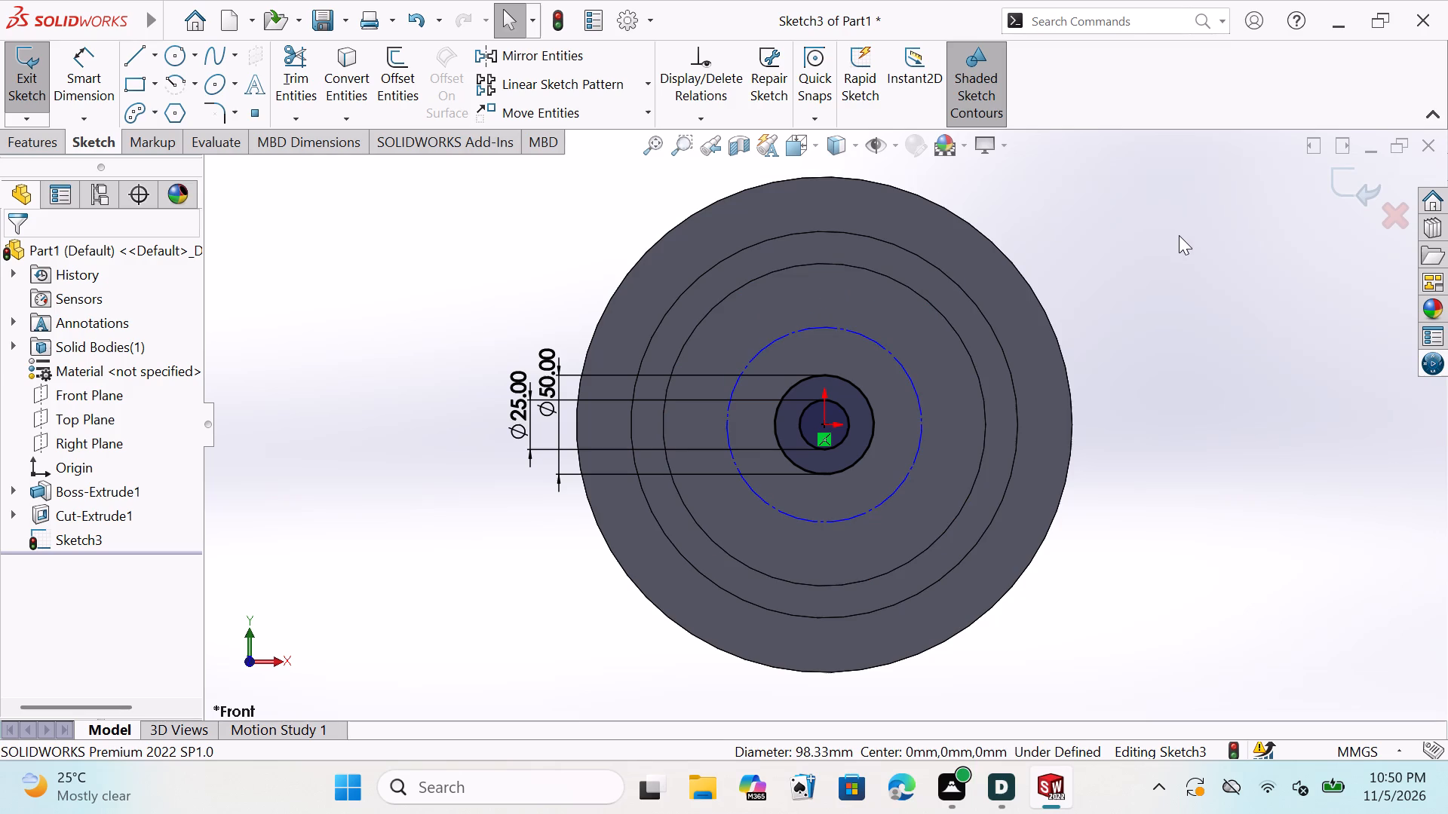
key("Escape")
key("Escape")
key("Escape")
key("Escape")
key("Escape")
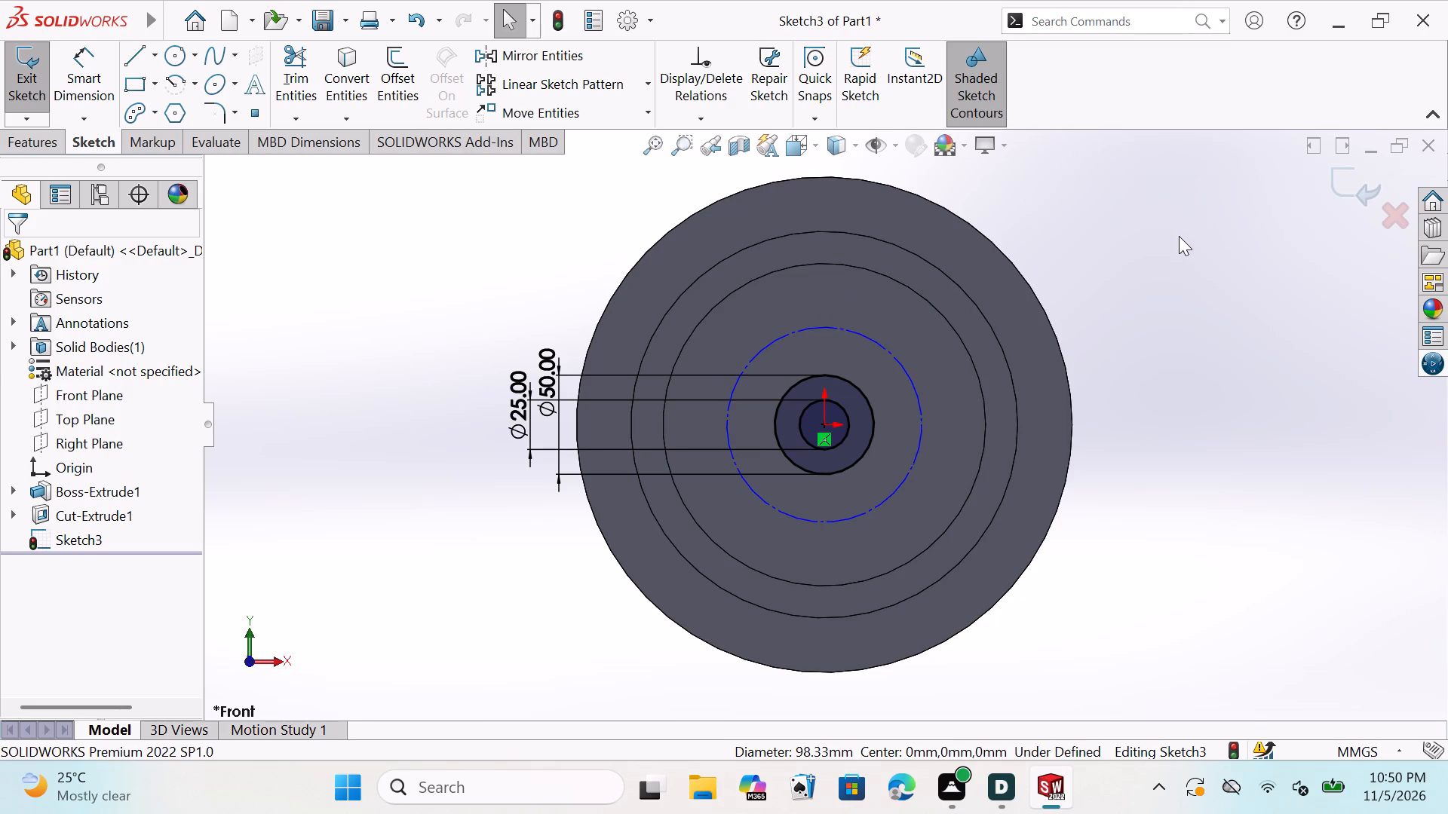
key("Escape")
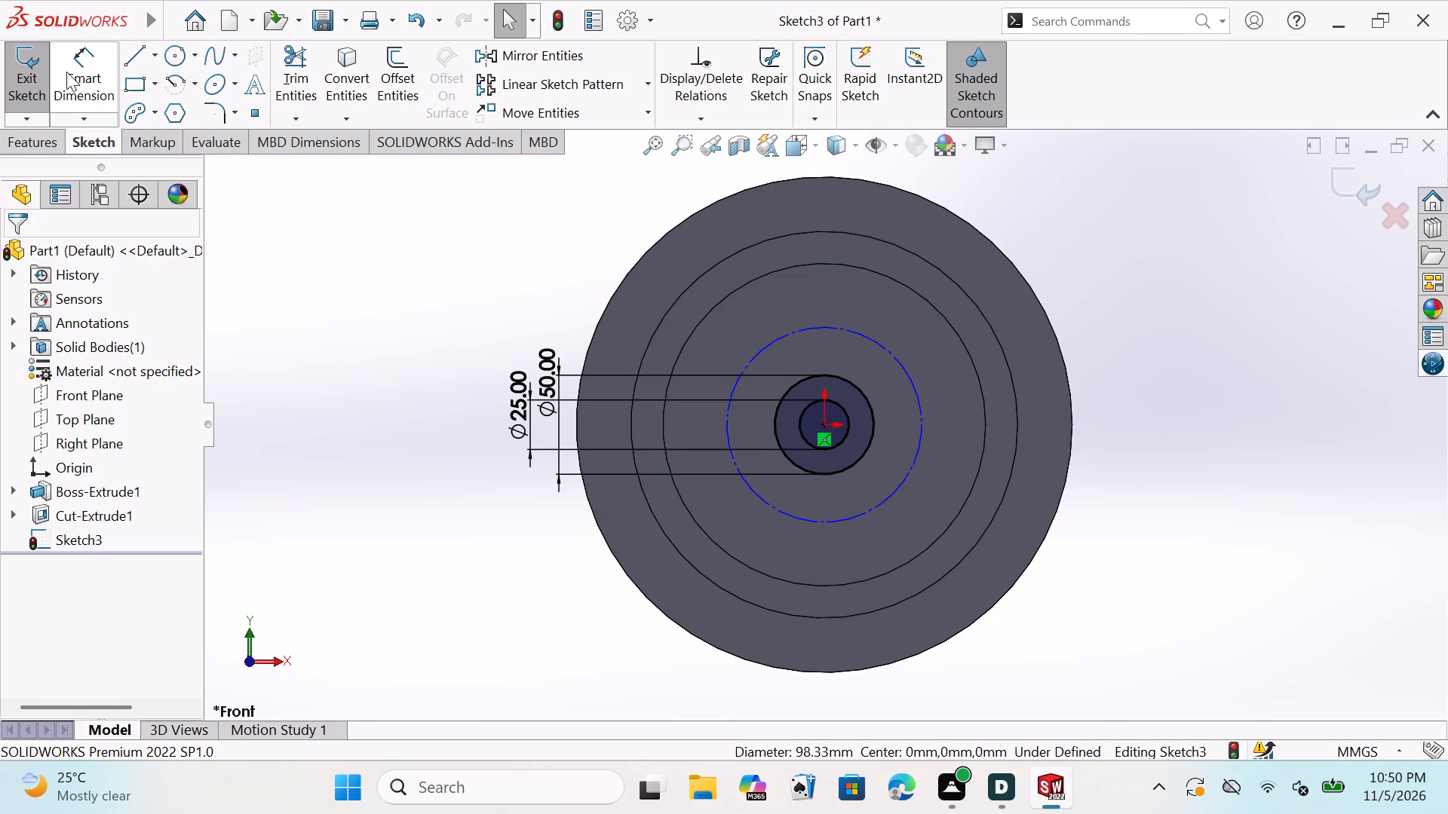
Dimension the construction circle's diameter, accepting its size as drawn.
left_click(84, 74)
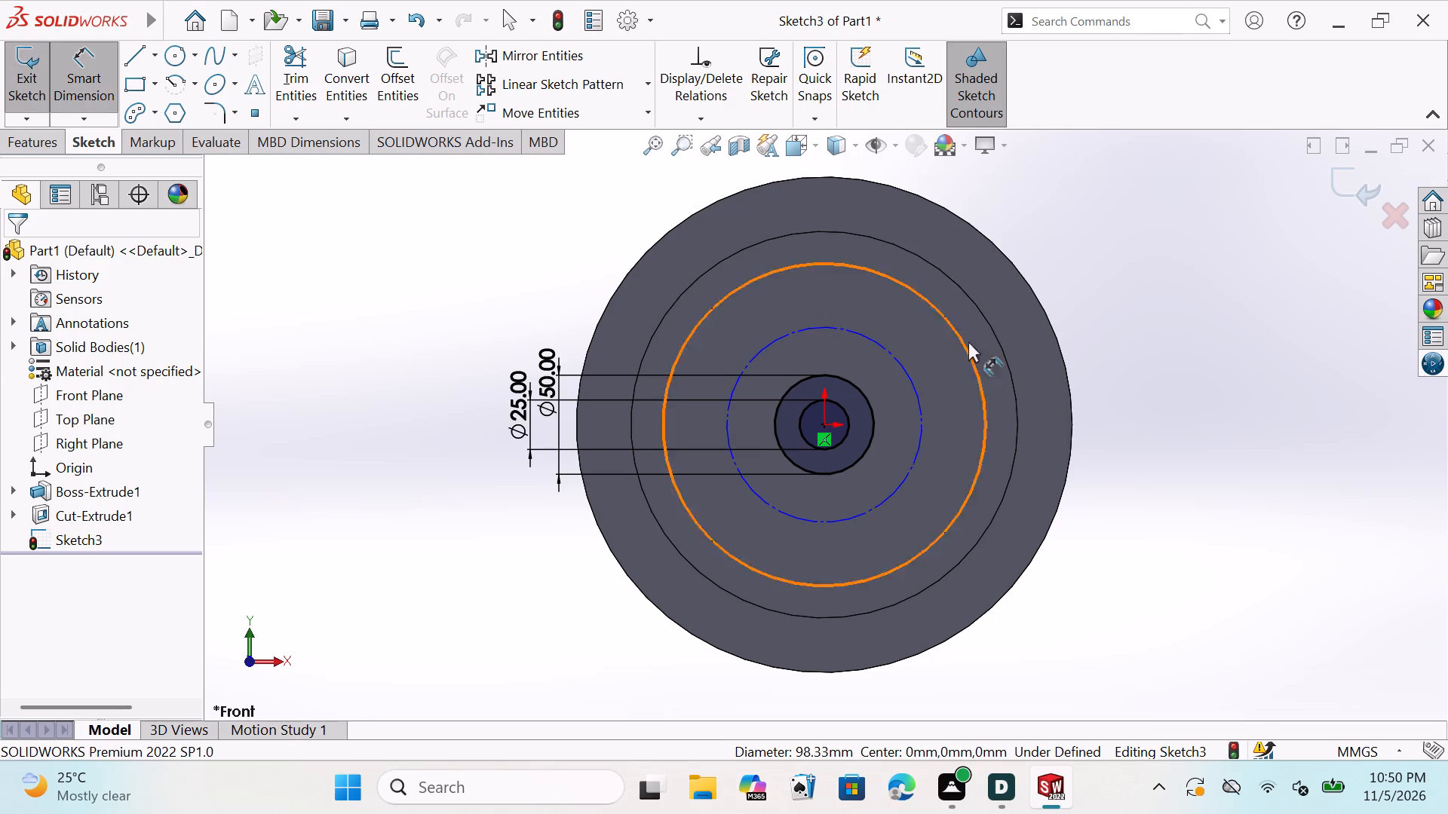
left_click(772, 339)
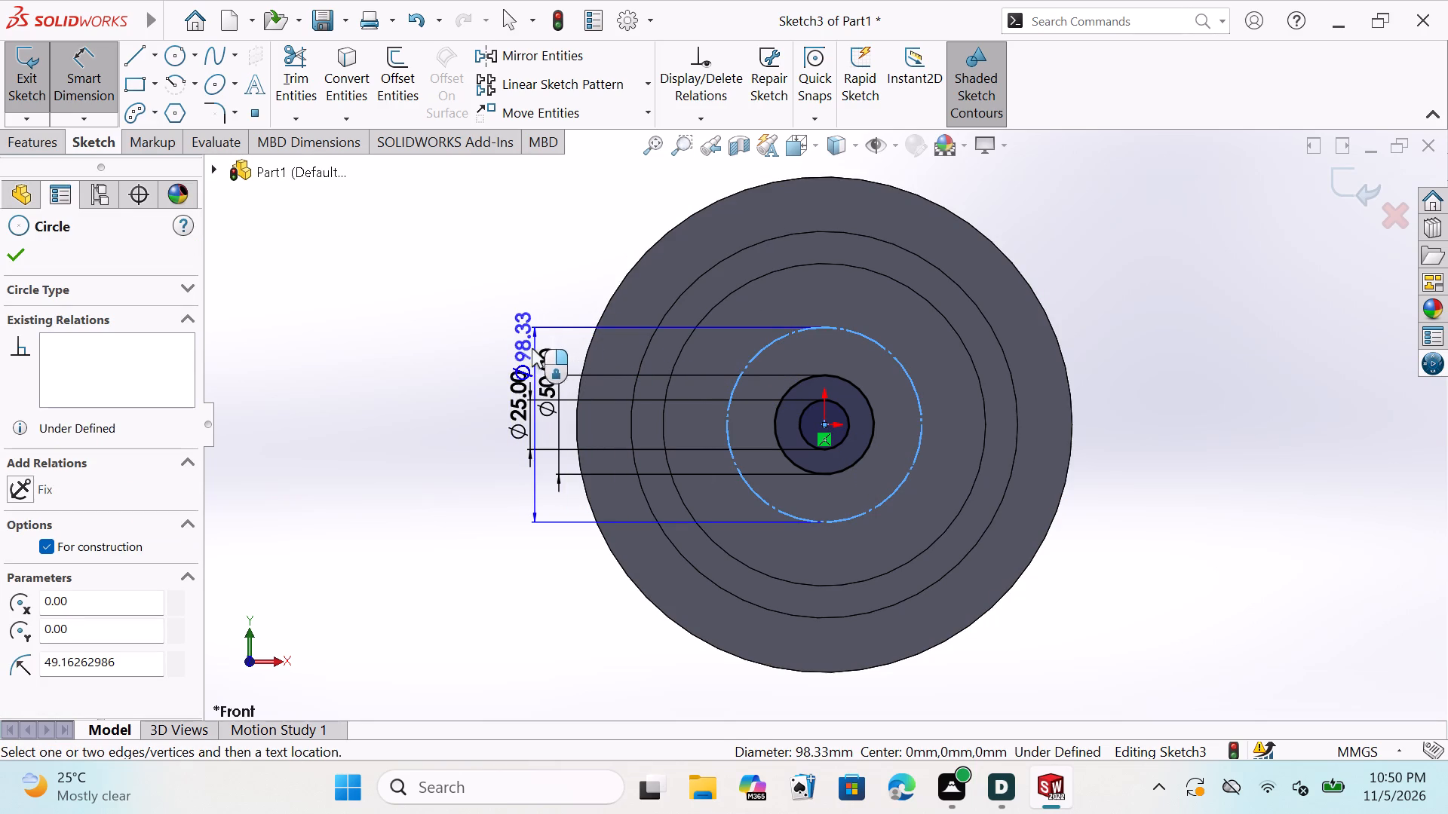
left_click(498, 335)
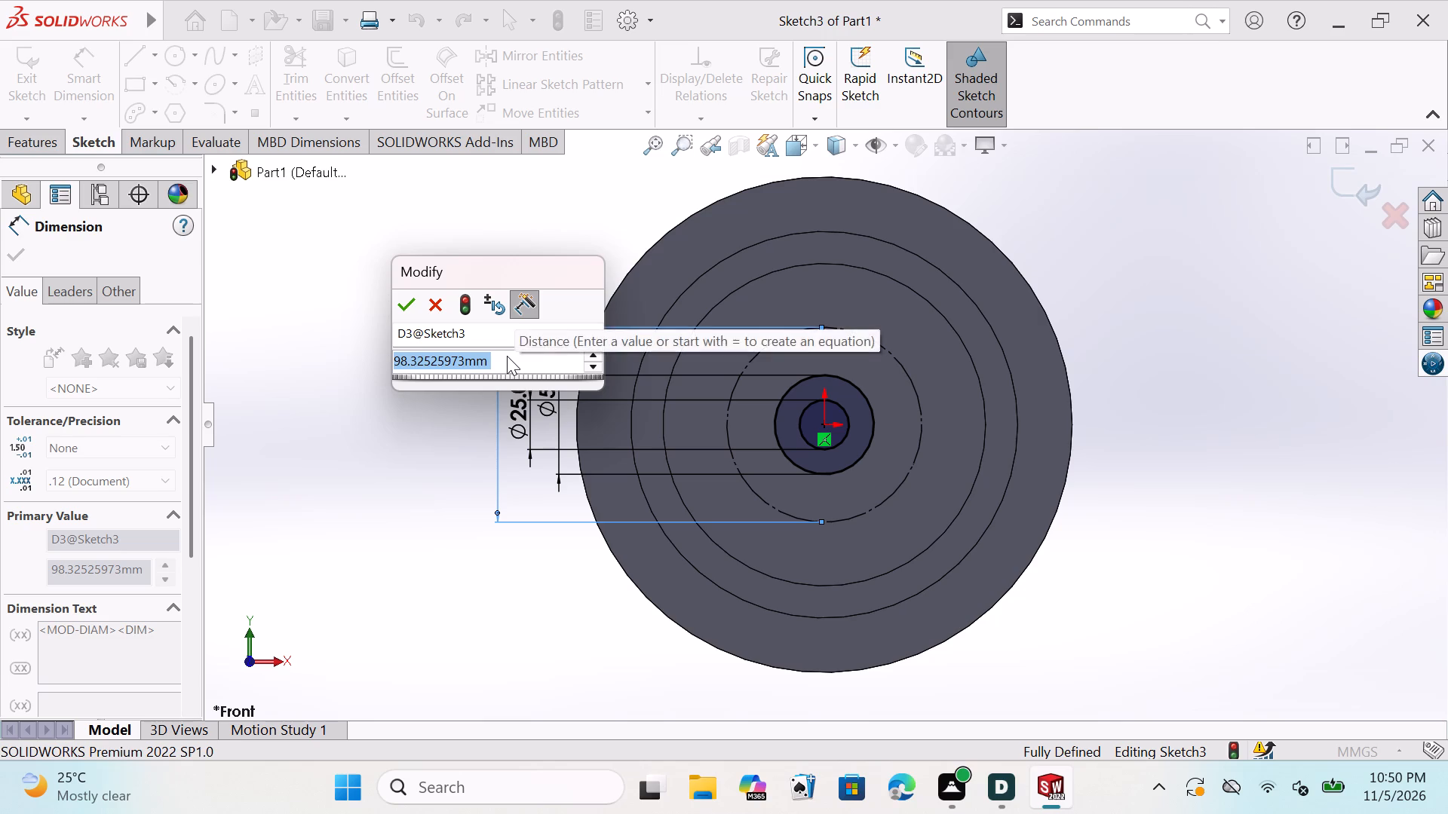
left_click(404, 301)
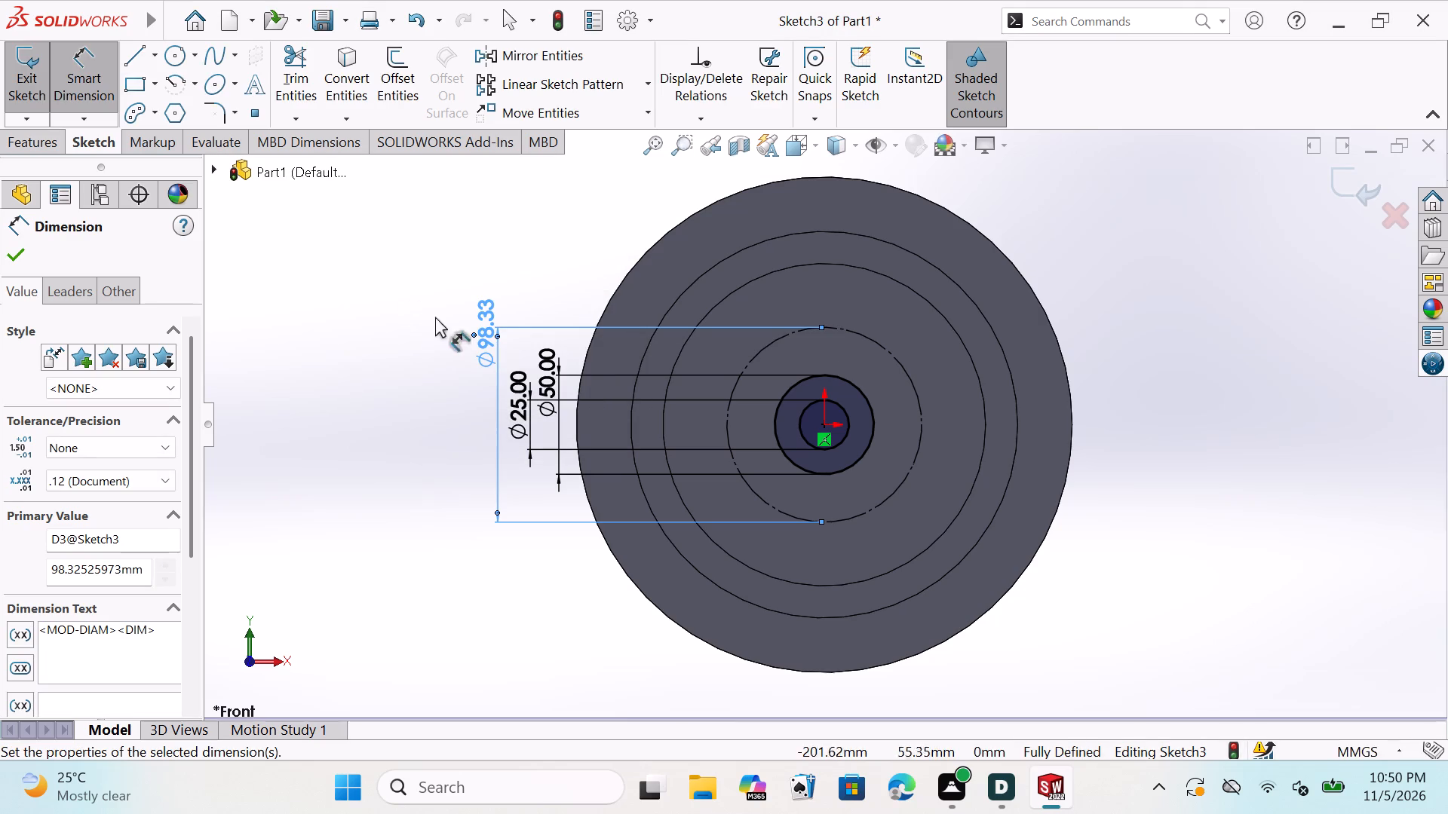
left_click(14, 259)
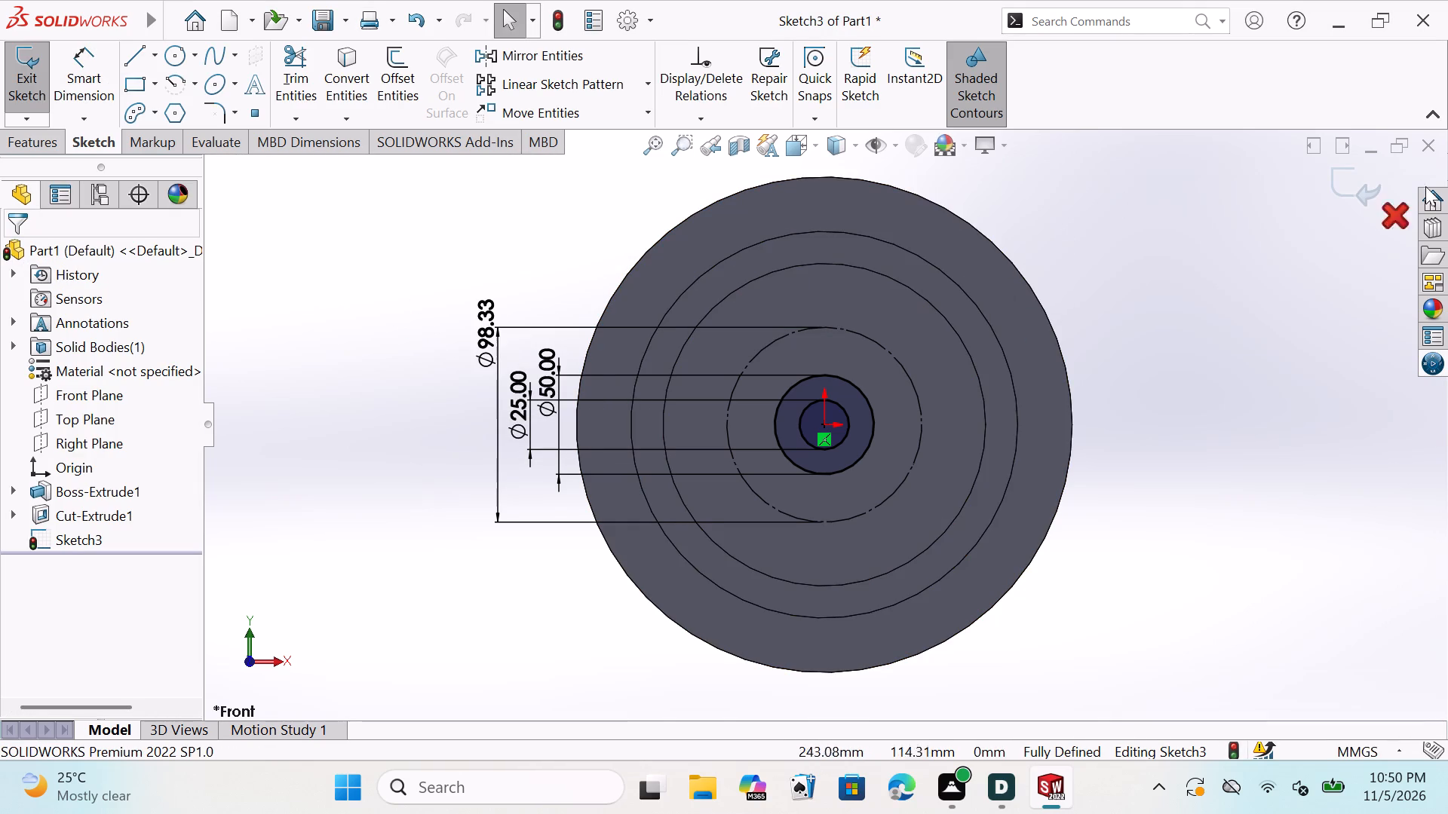
key("Escape")
key("Escape")
key("Escape")
key("Escape")
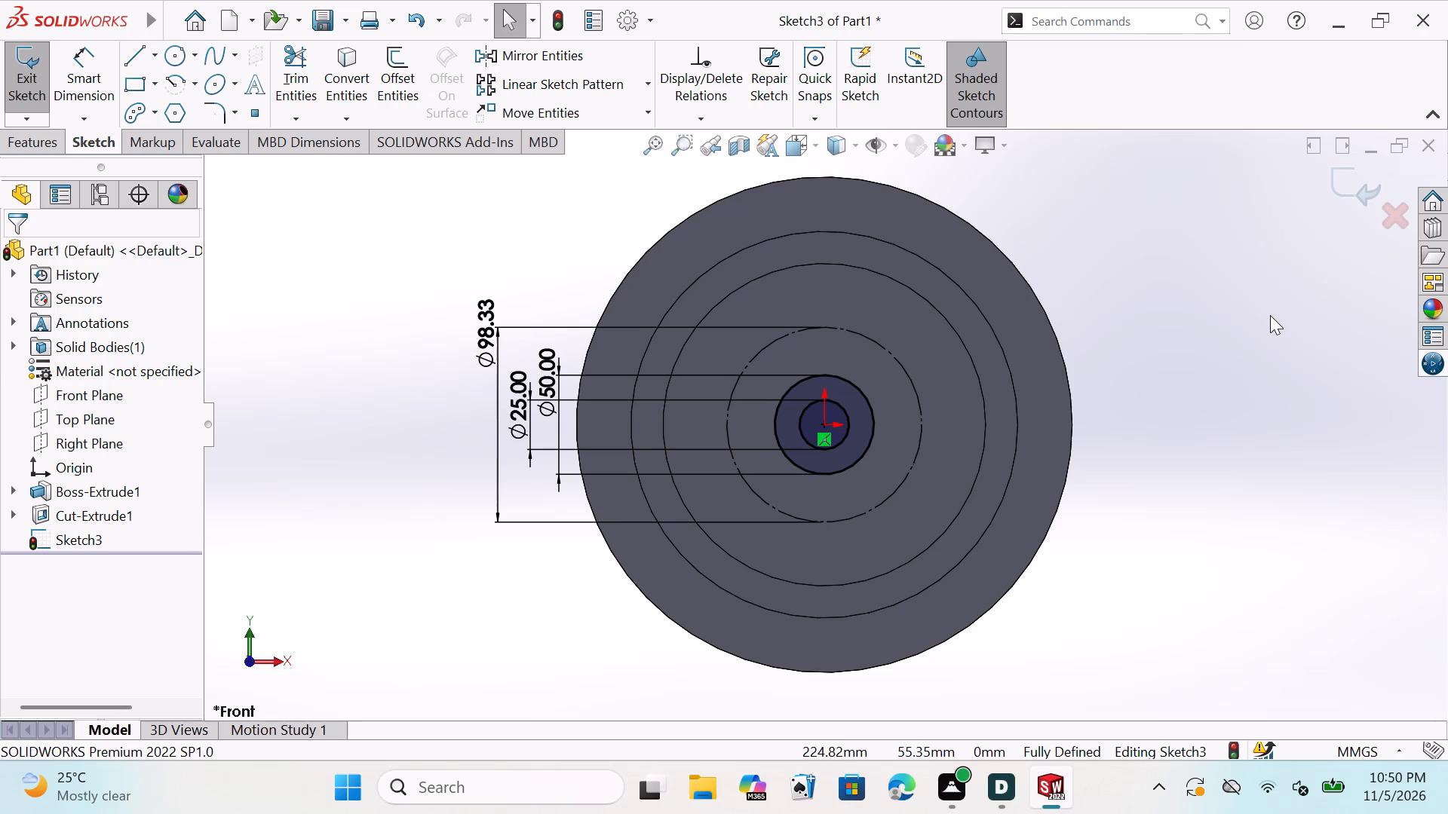
key("Escape")
key("Escape")
key("Escape")
key("Escape")
key("Escape")
key("Escape")
key("Escape")
key("Escape")
key("Escape")
key("Escape")
key("Escape")
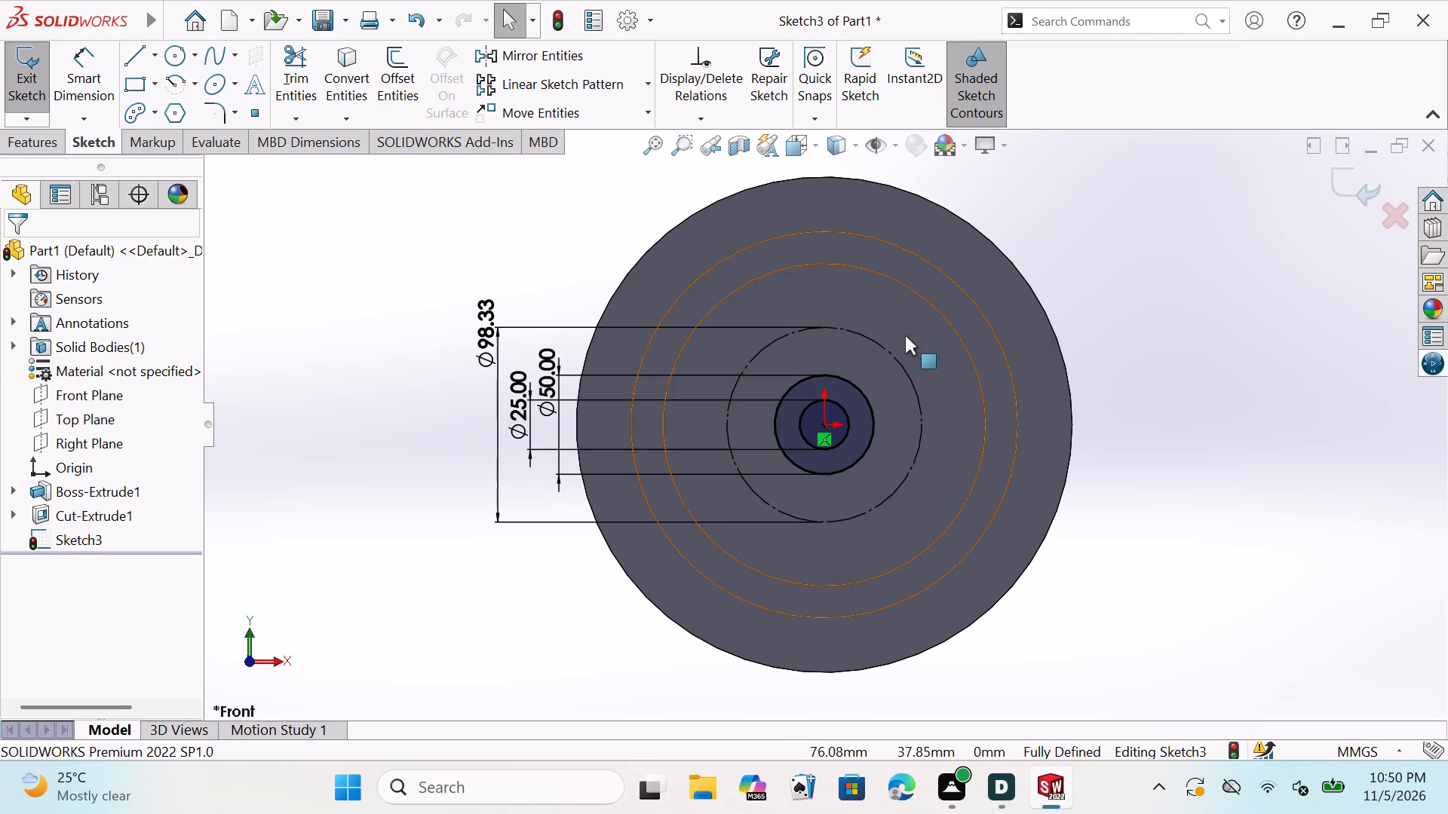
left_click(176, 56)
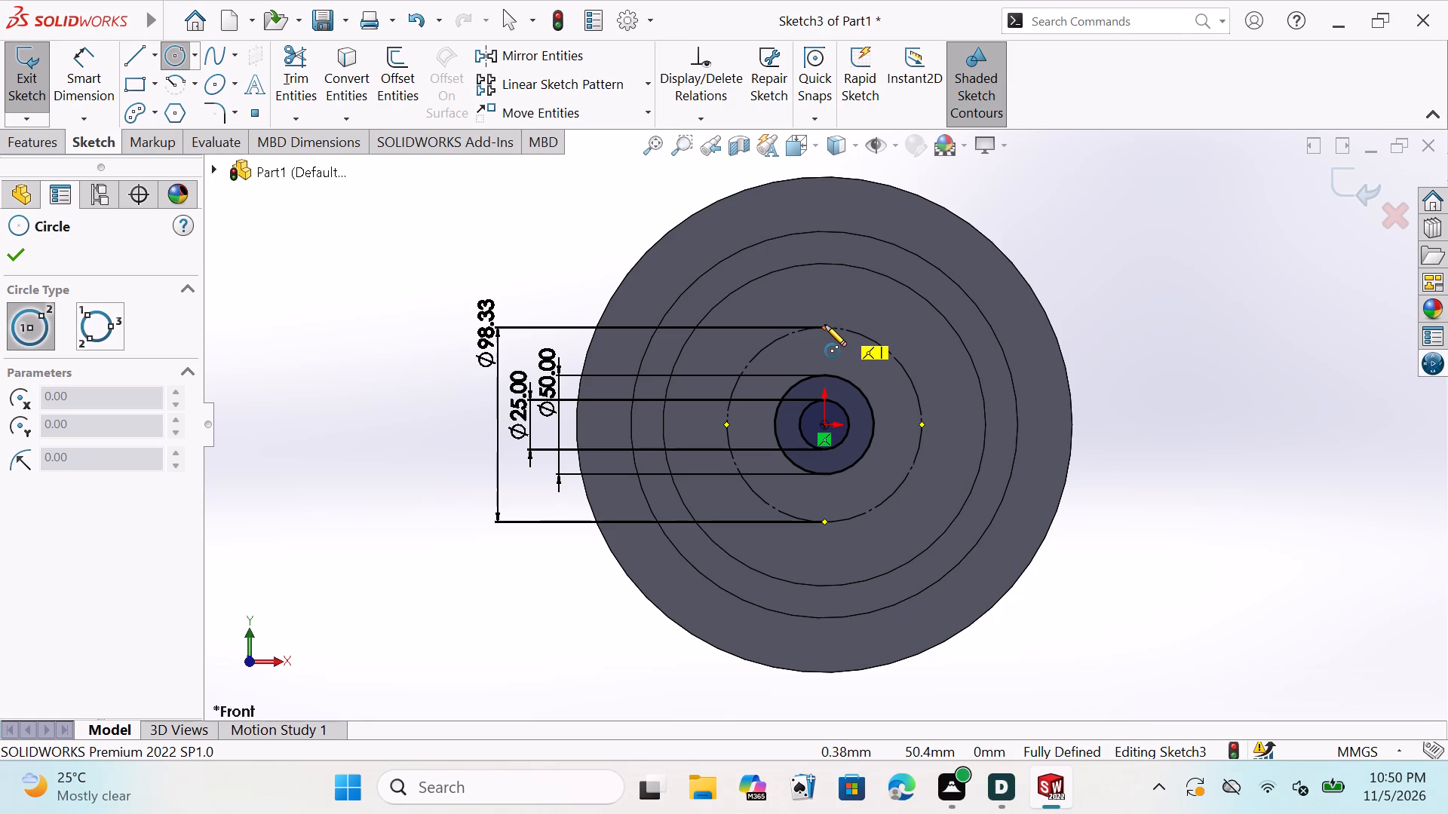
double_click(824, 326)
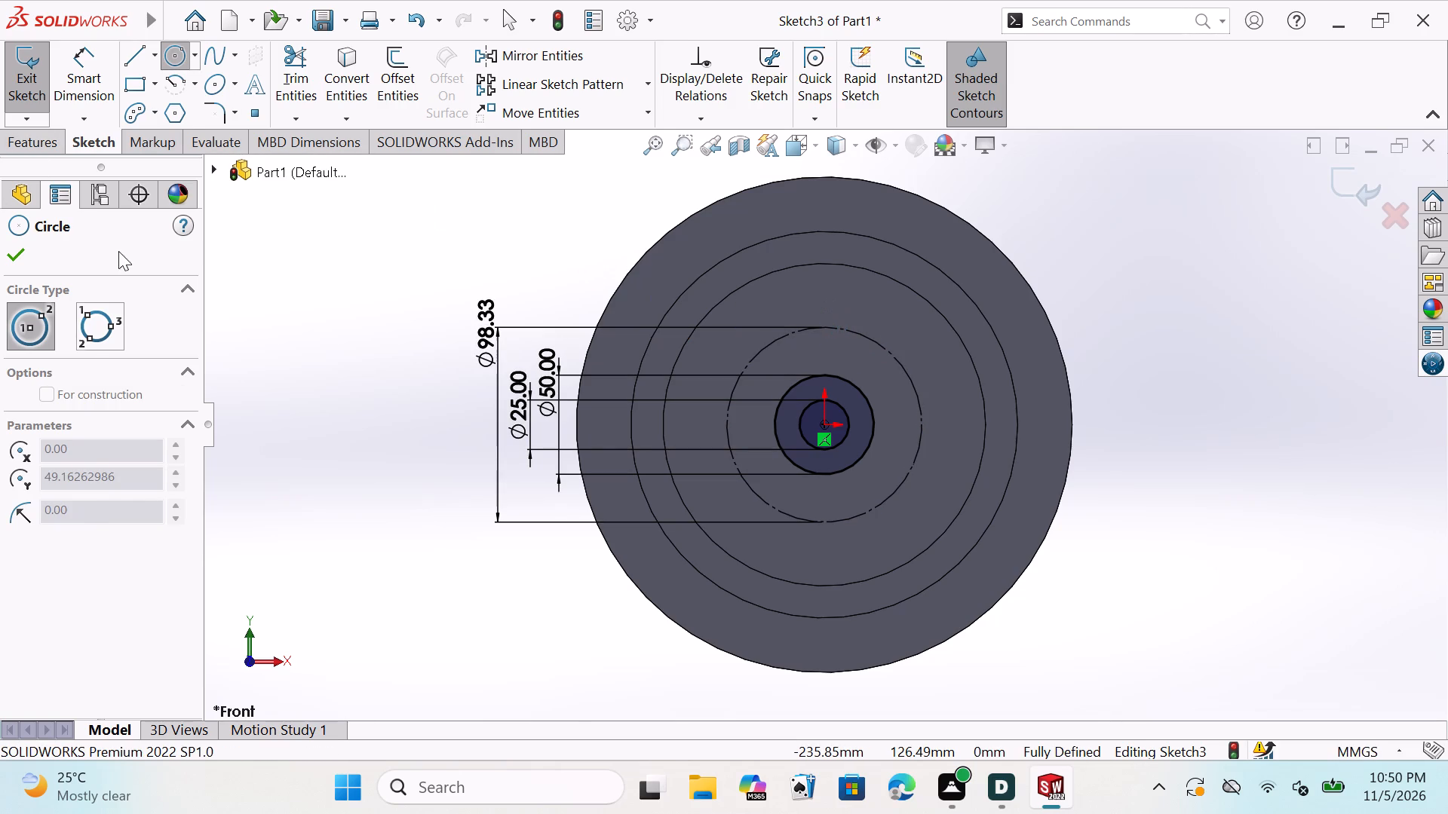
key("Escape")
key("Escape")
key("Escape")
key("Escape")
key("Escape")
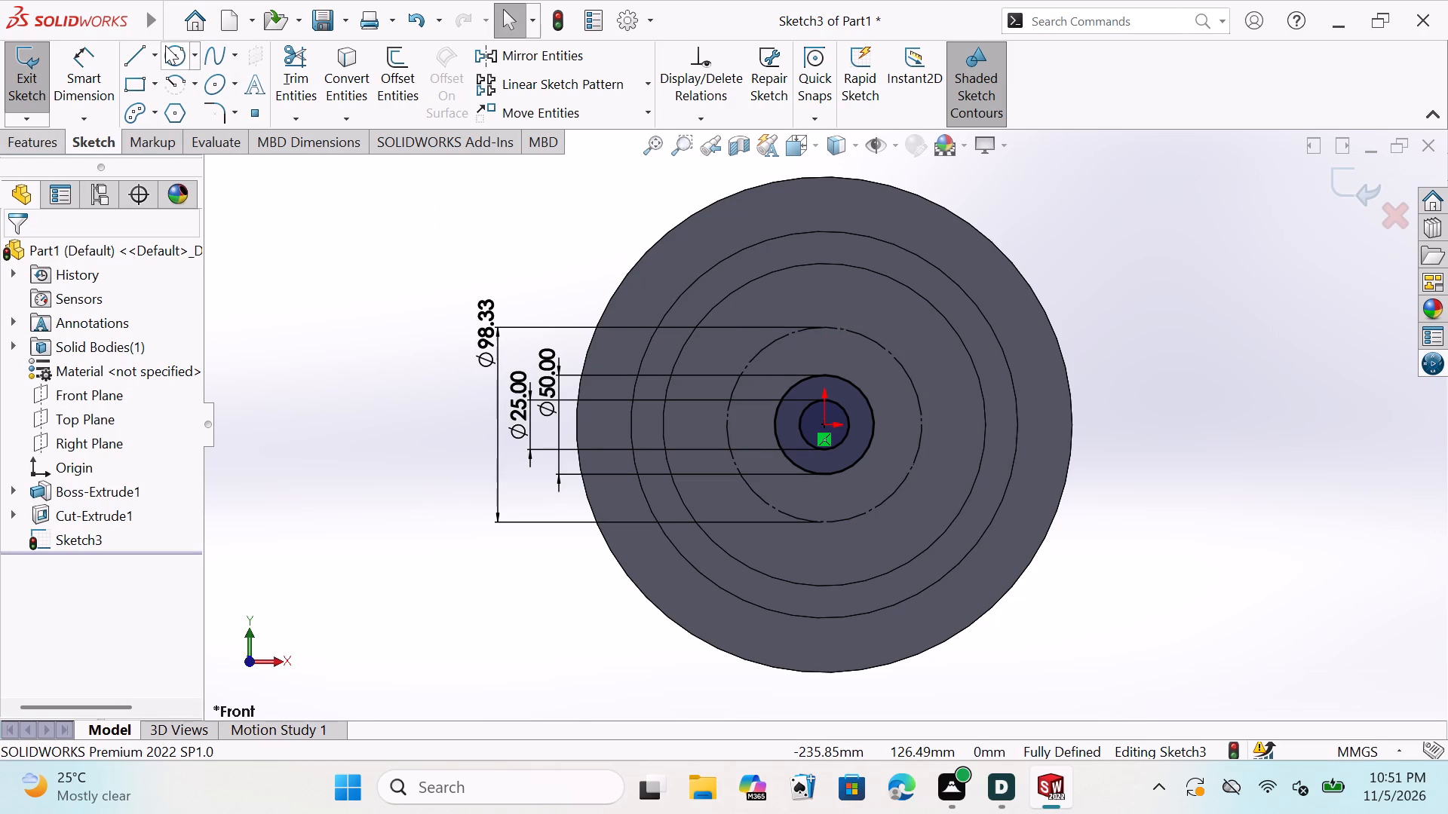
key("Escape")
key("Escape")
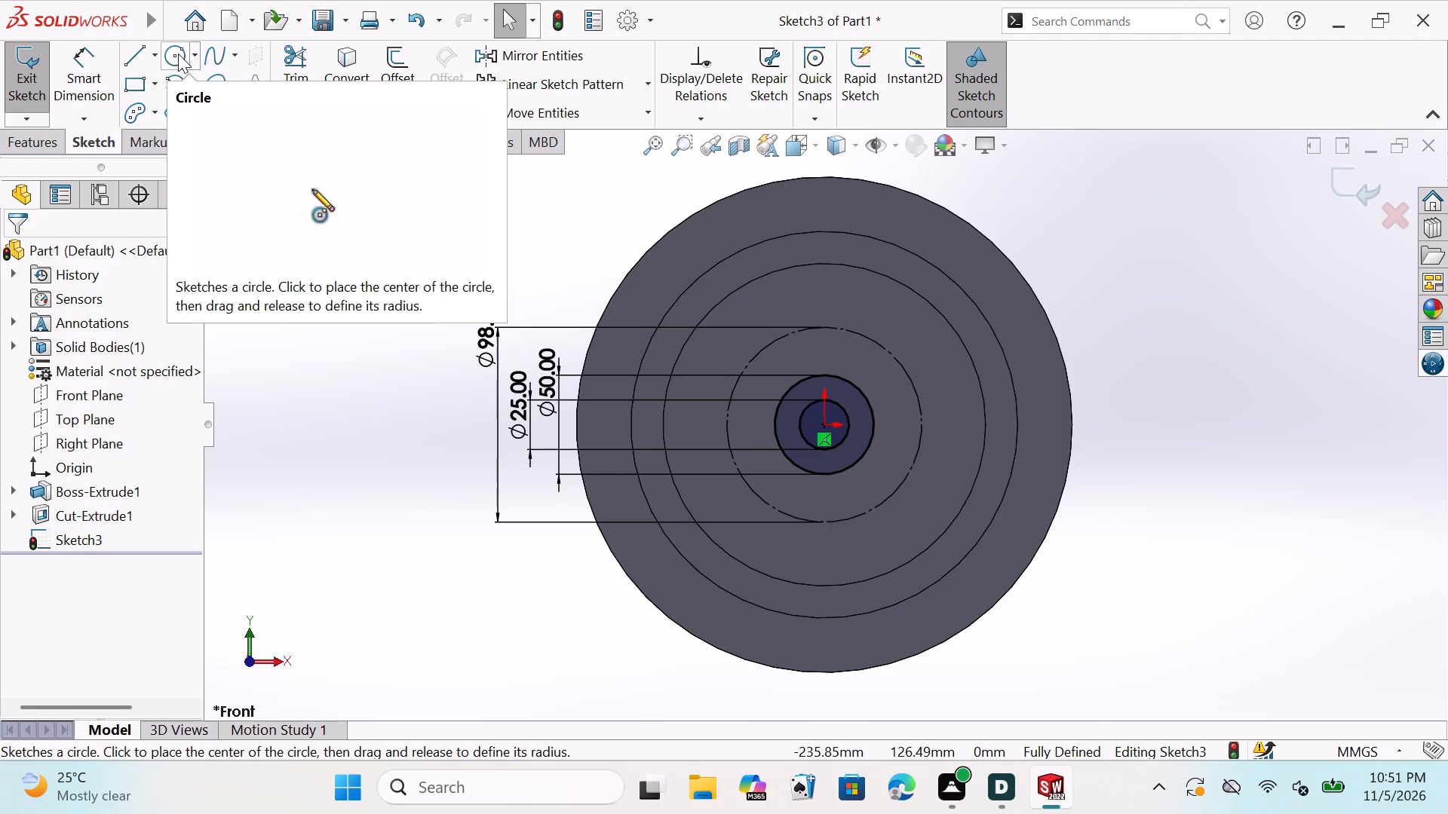
Sketch a circle about 39.5 mm in diameter, centred on the top quadrant point of the construction circle.
left_click(178, 54)
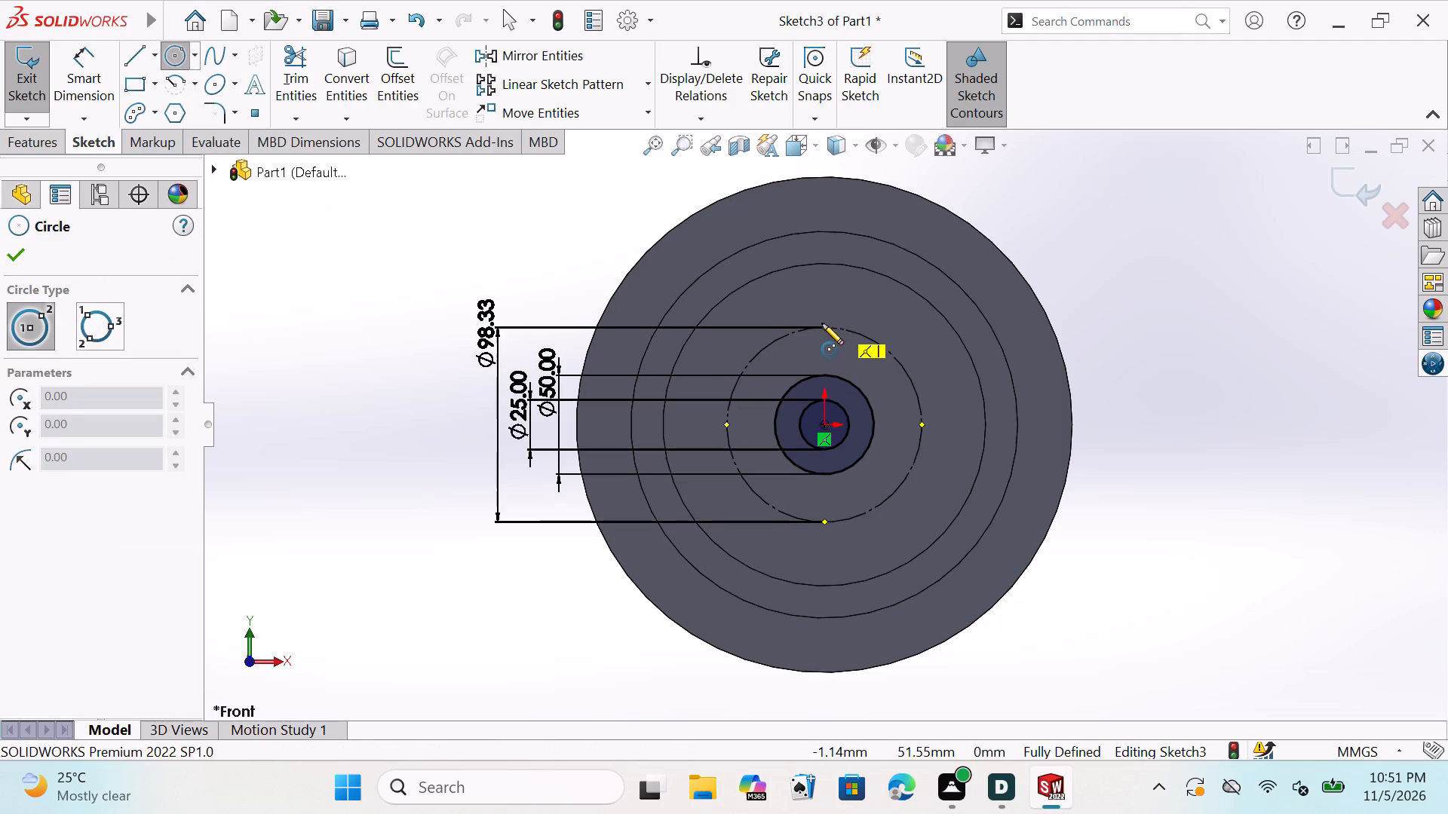
left_click(824, 327)
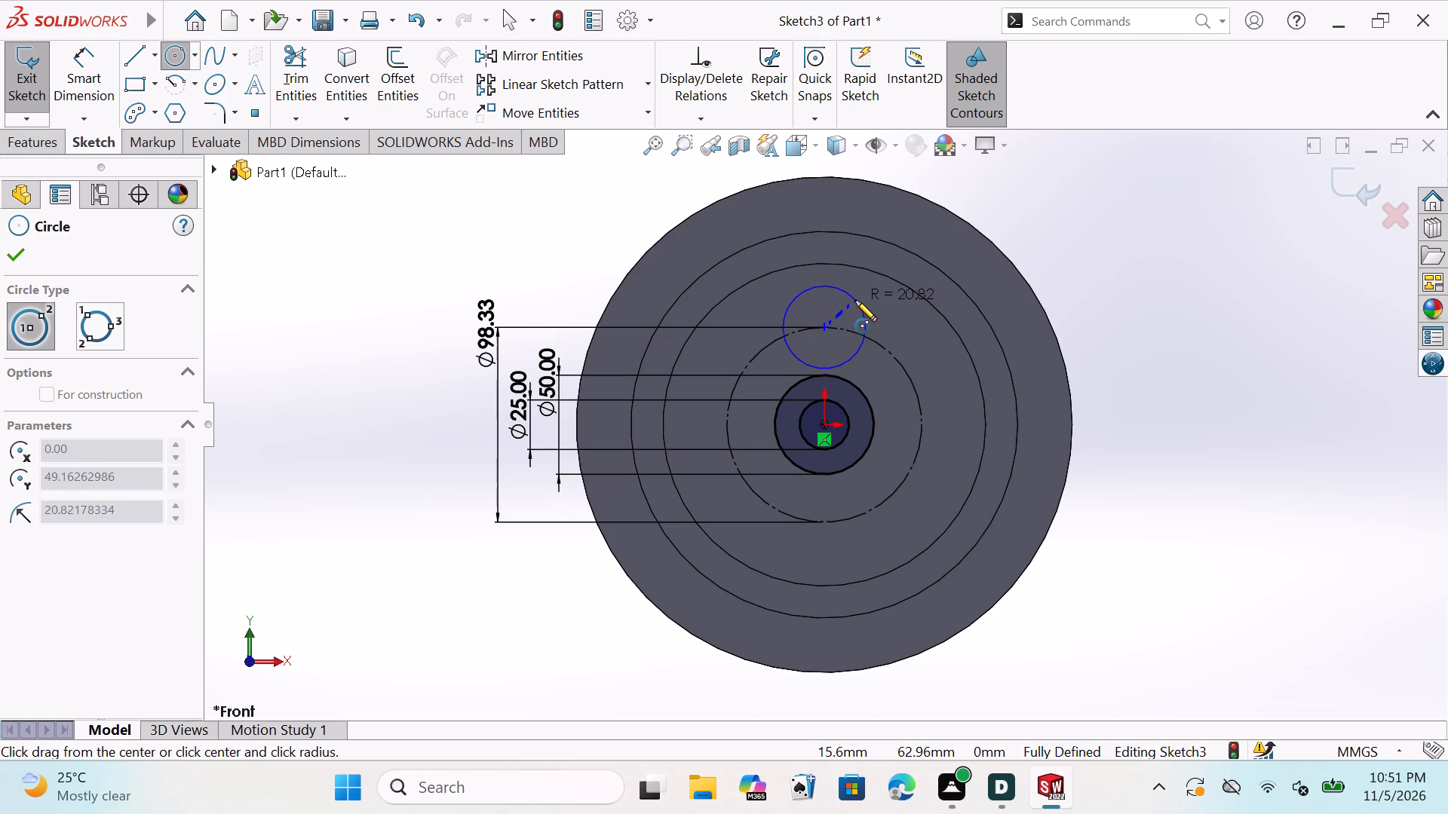
left_click(854, 301)
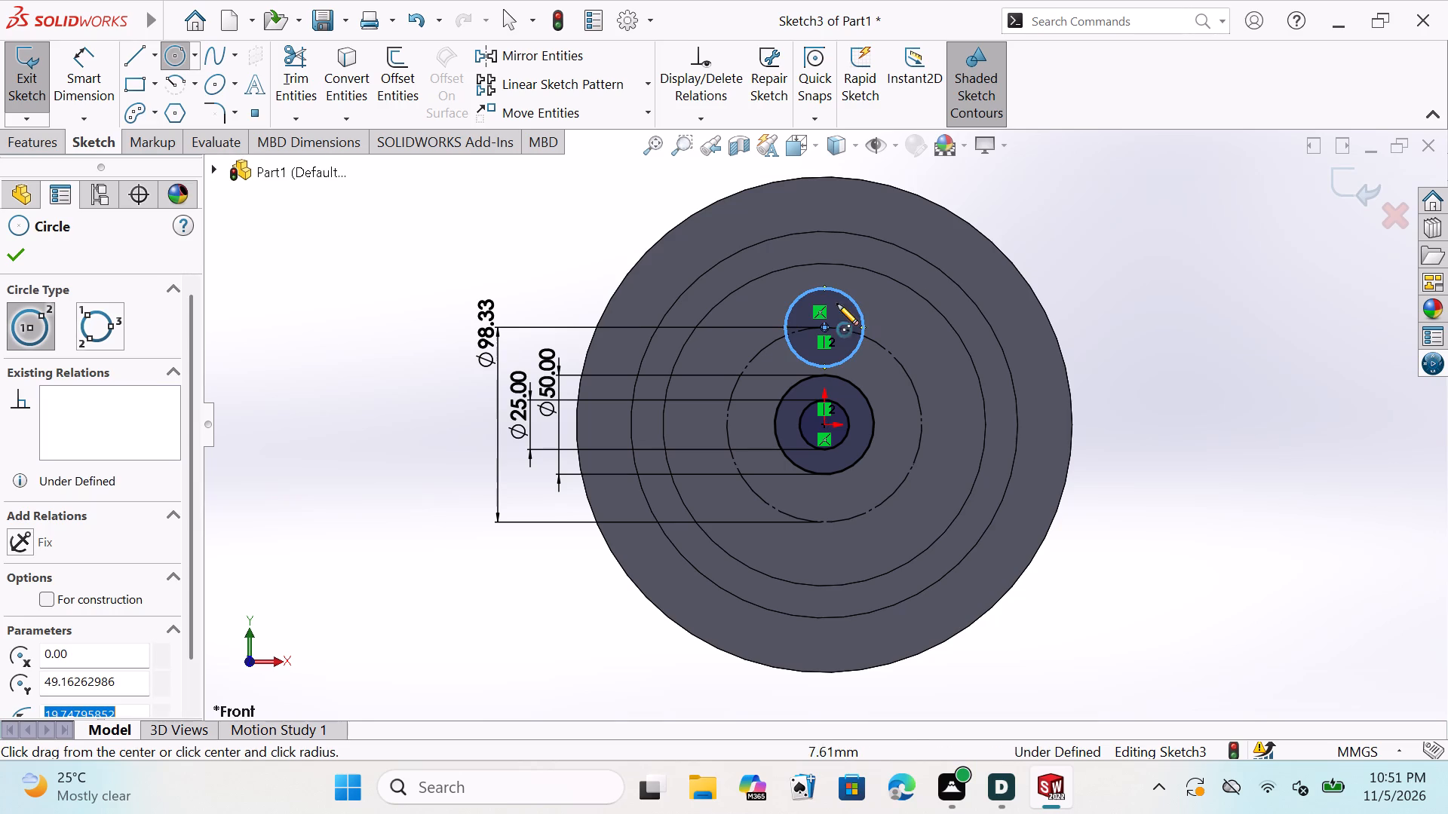
left_click(10, 259)
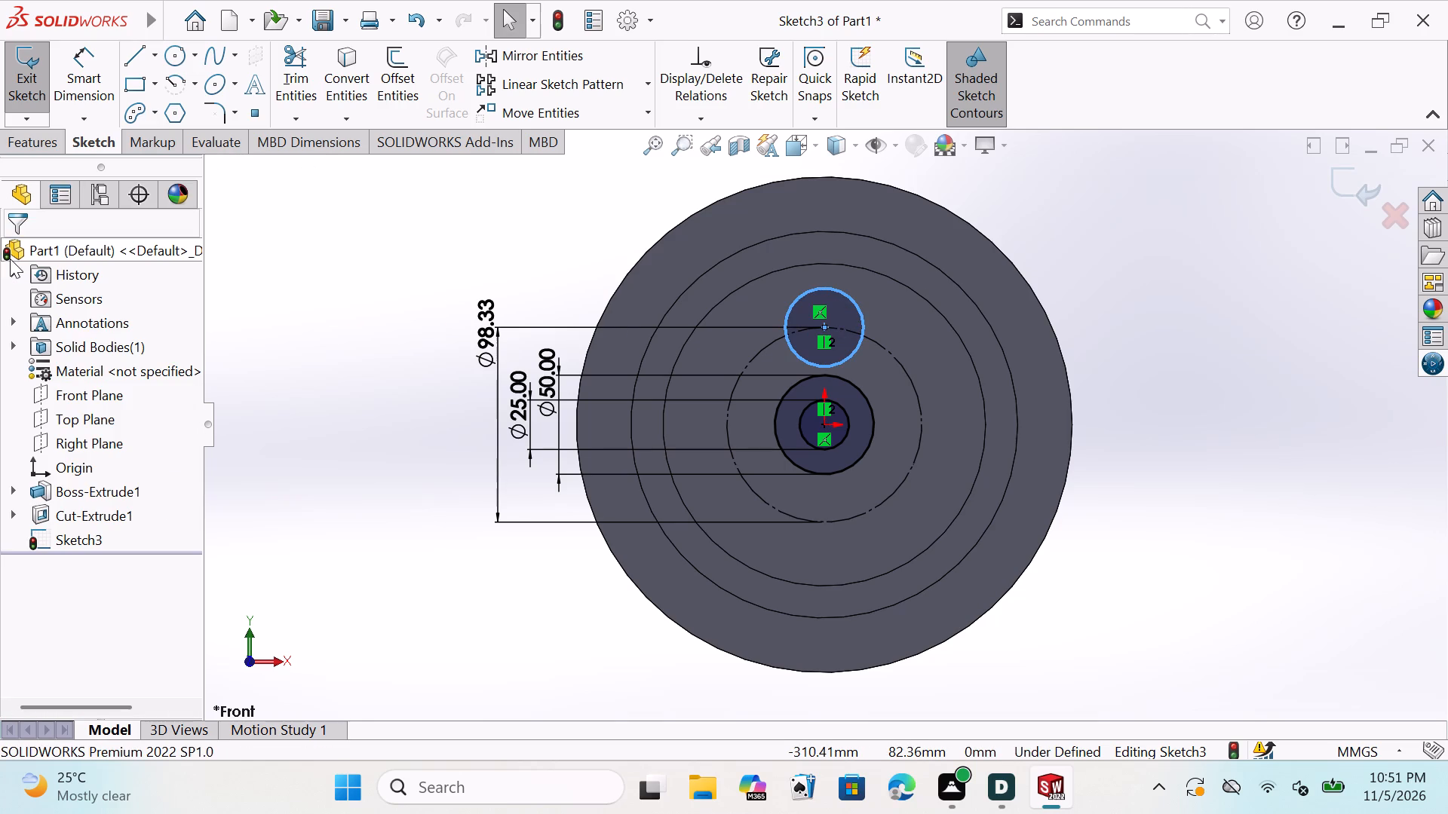
Dimension the circle at the top of the construction circle with a diameter of 39 mm.
left_click(89, 78)
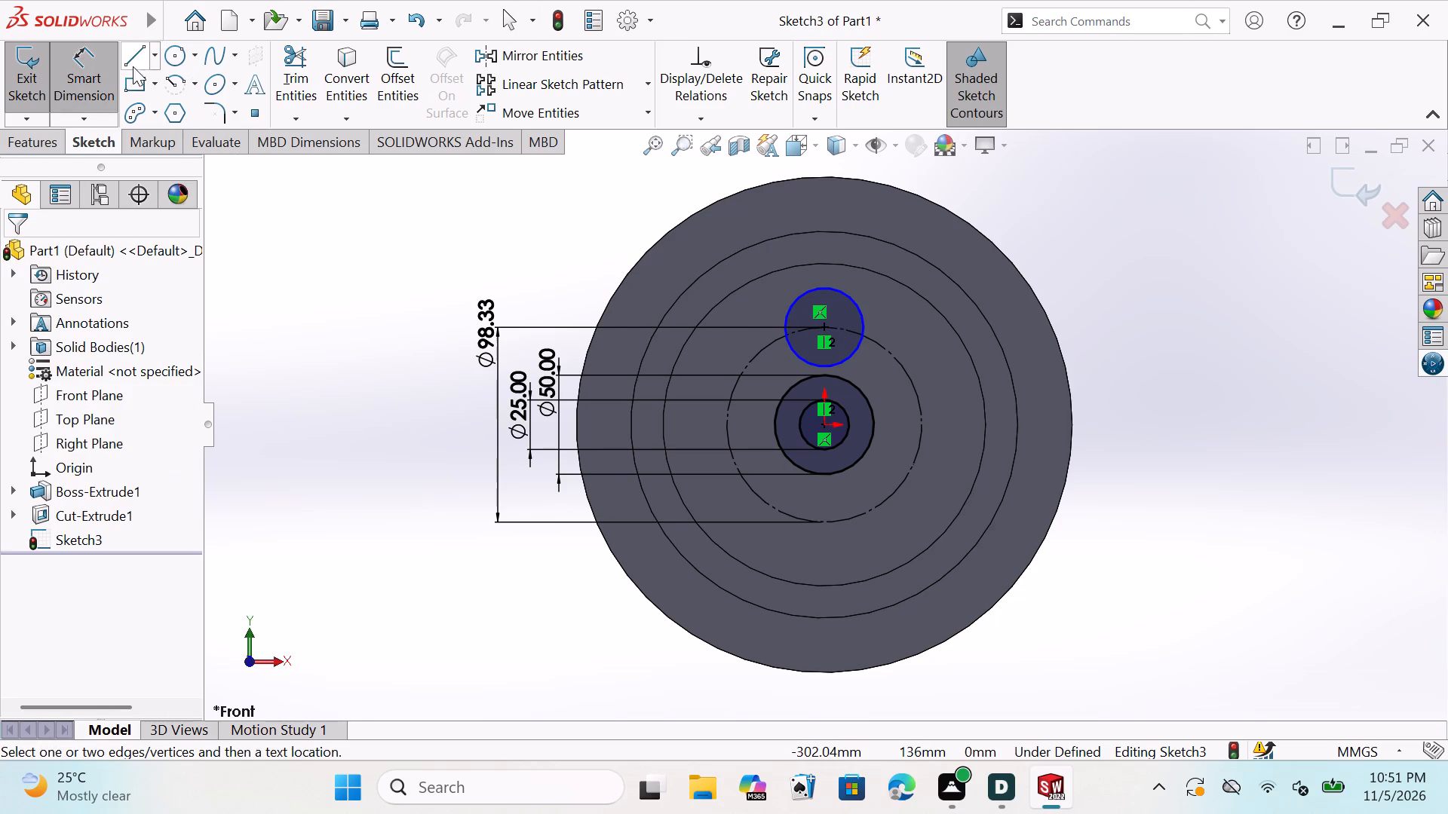
double_click(795, 300)
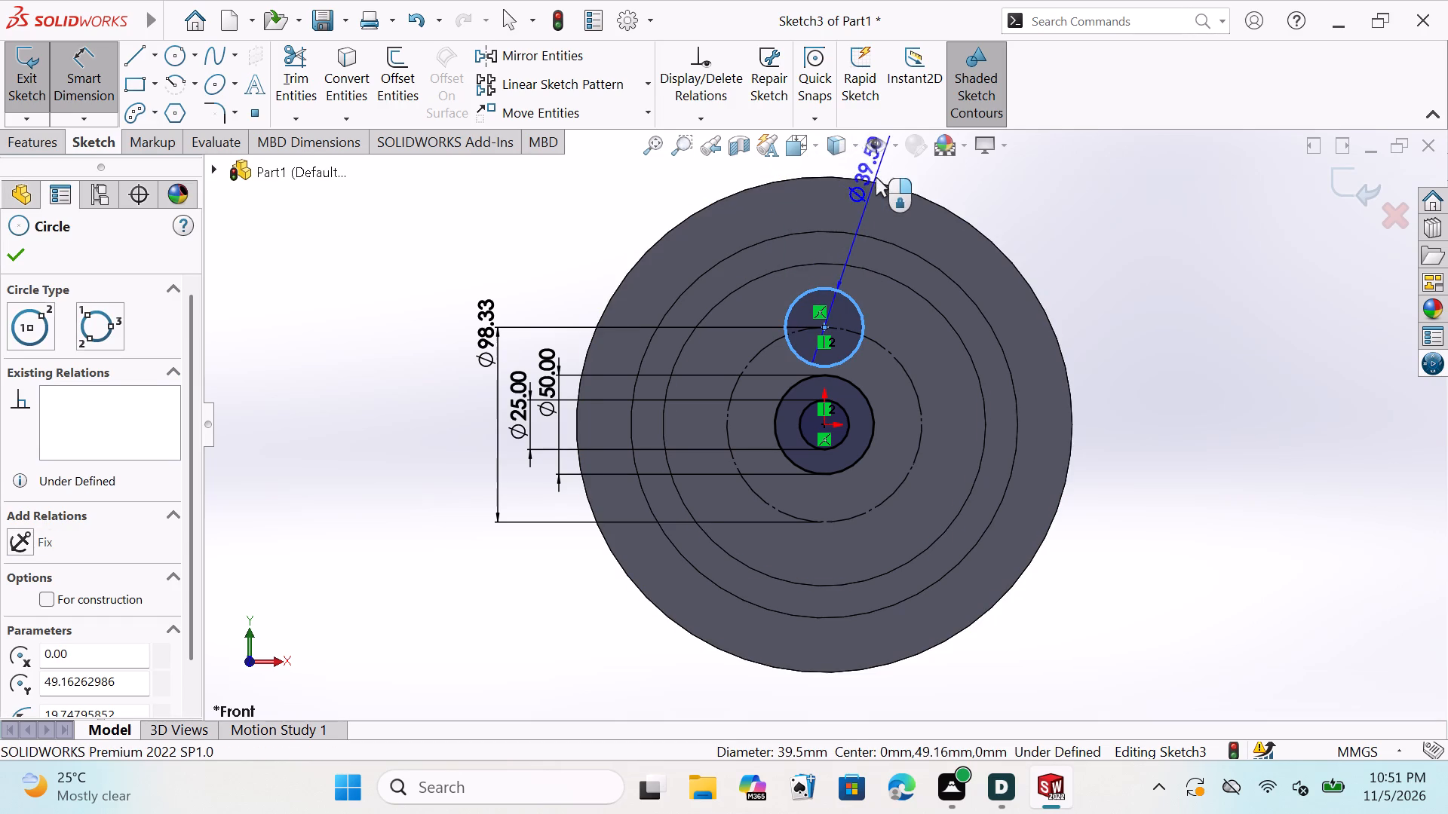
scroll(824, 197, "up", 1)
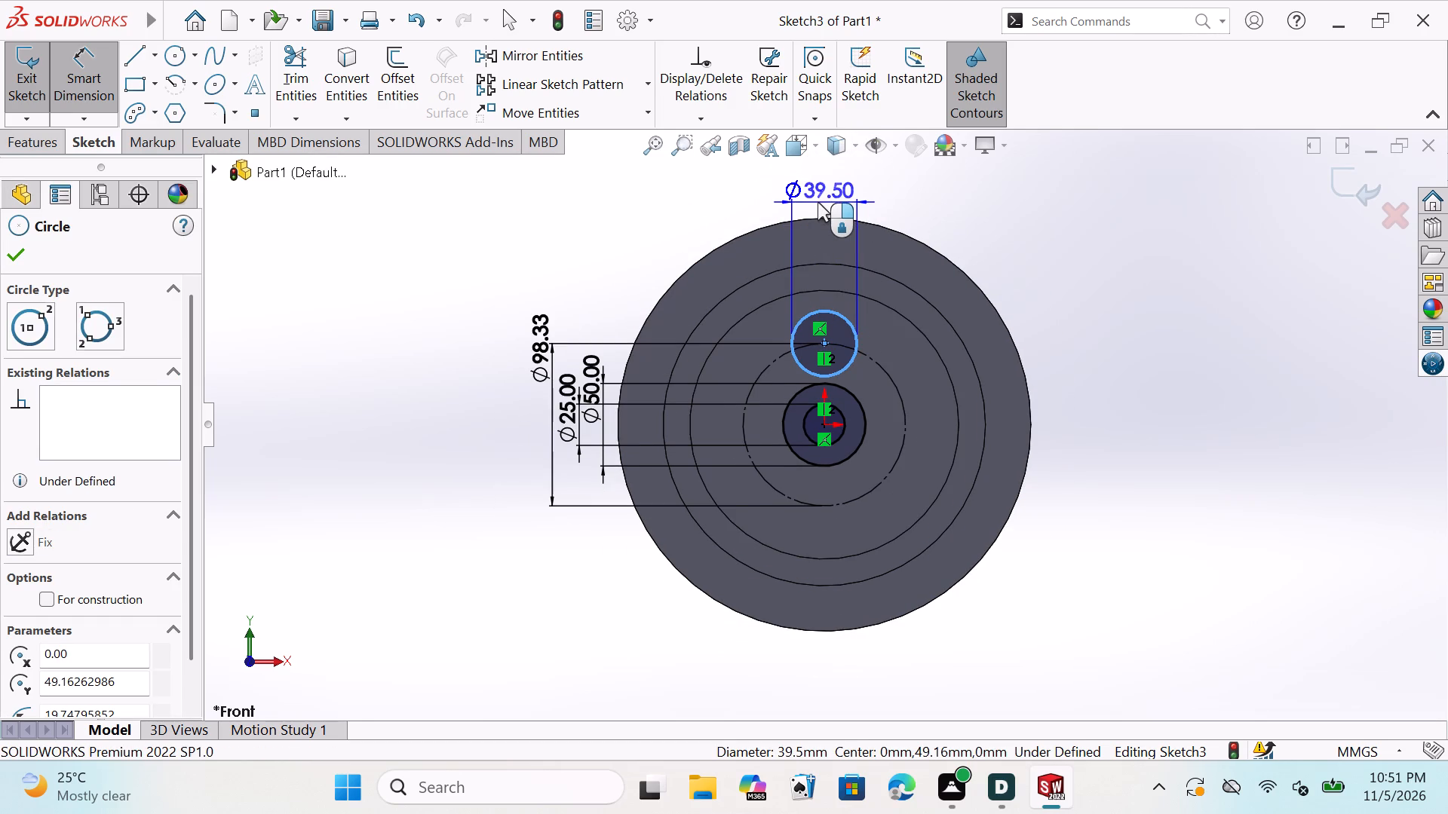
scroll(818, 202, "up", 1)
scroll(828, 218, "down", 1)
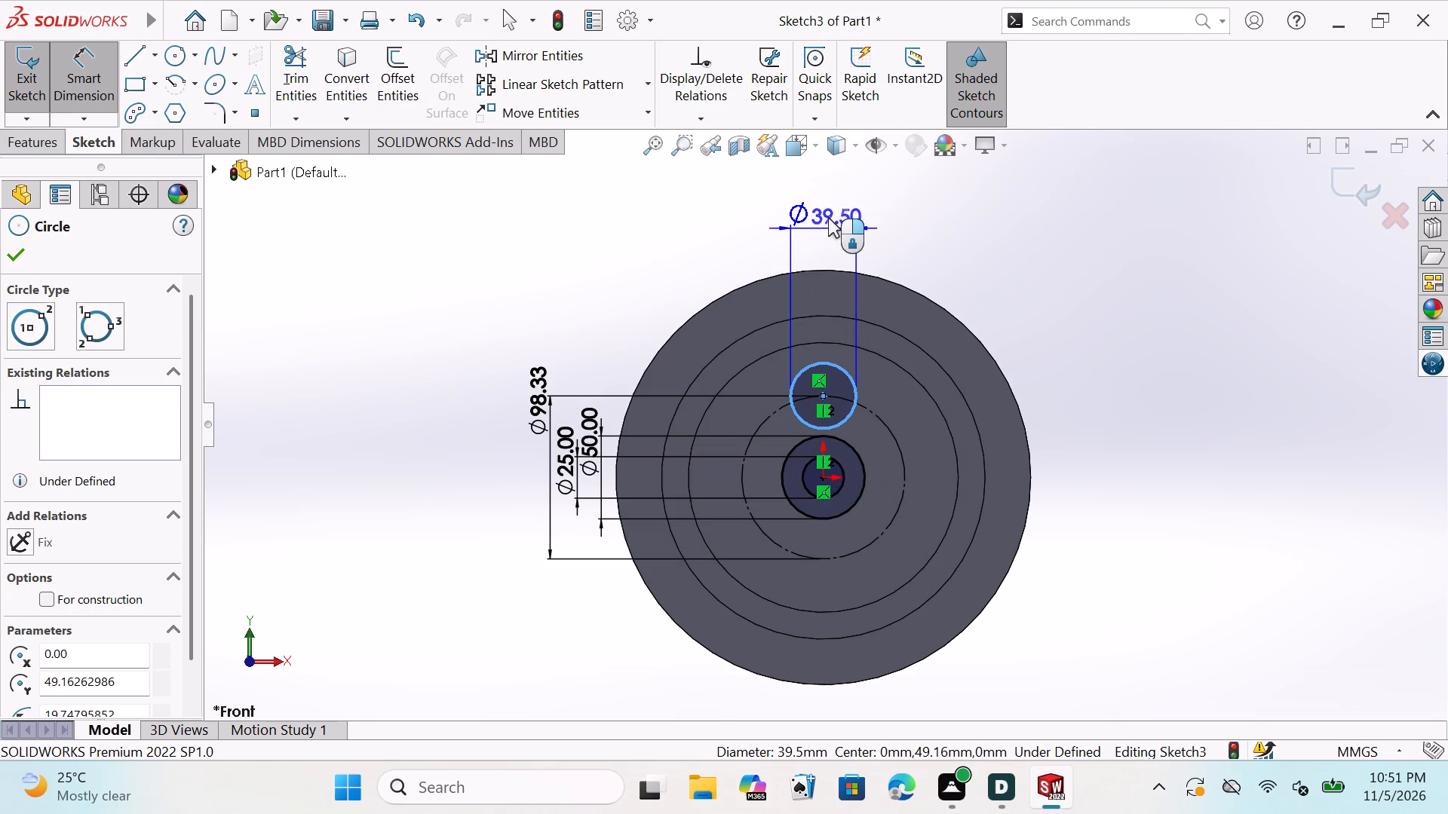
double_click(835, 234)
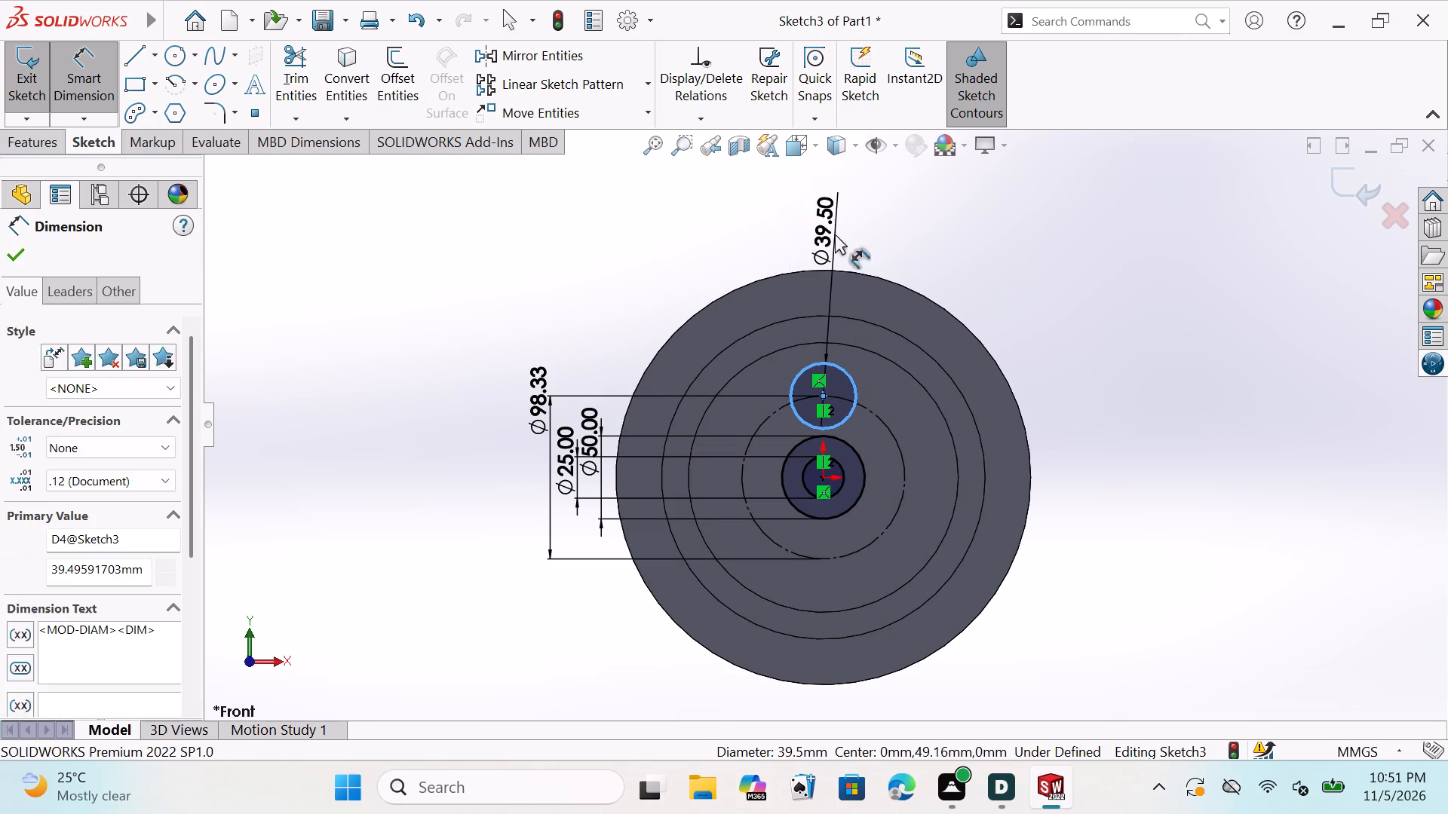
double_click(835, 259)
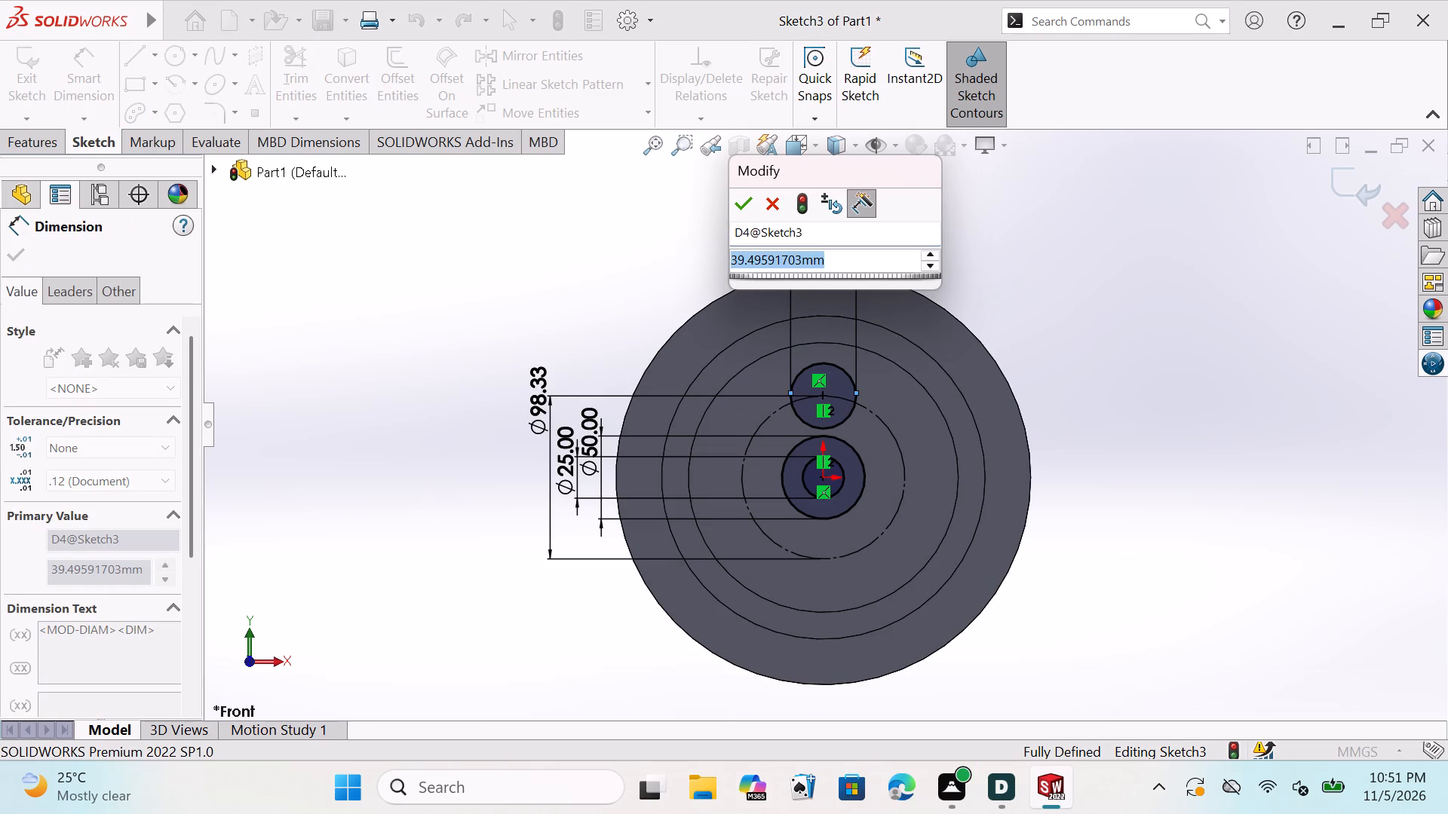
key("BackSpace")
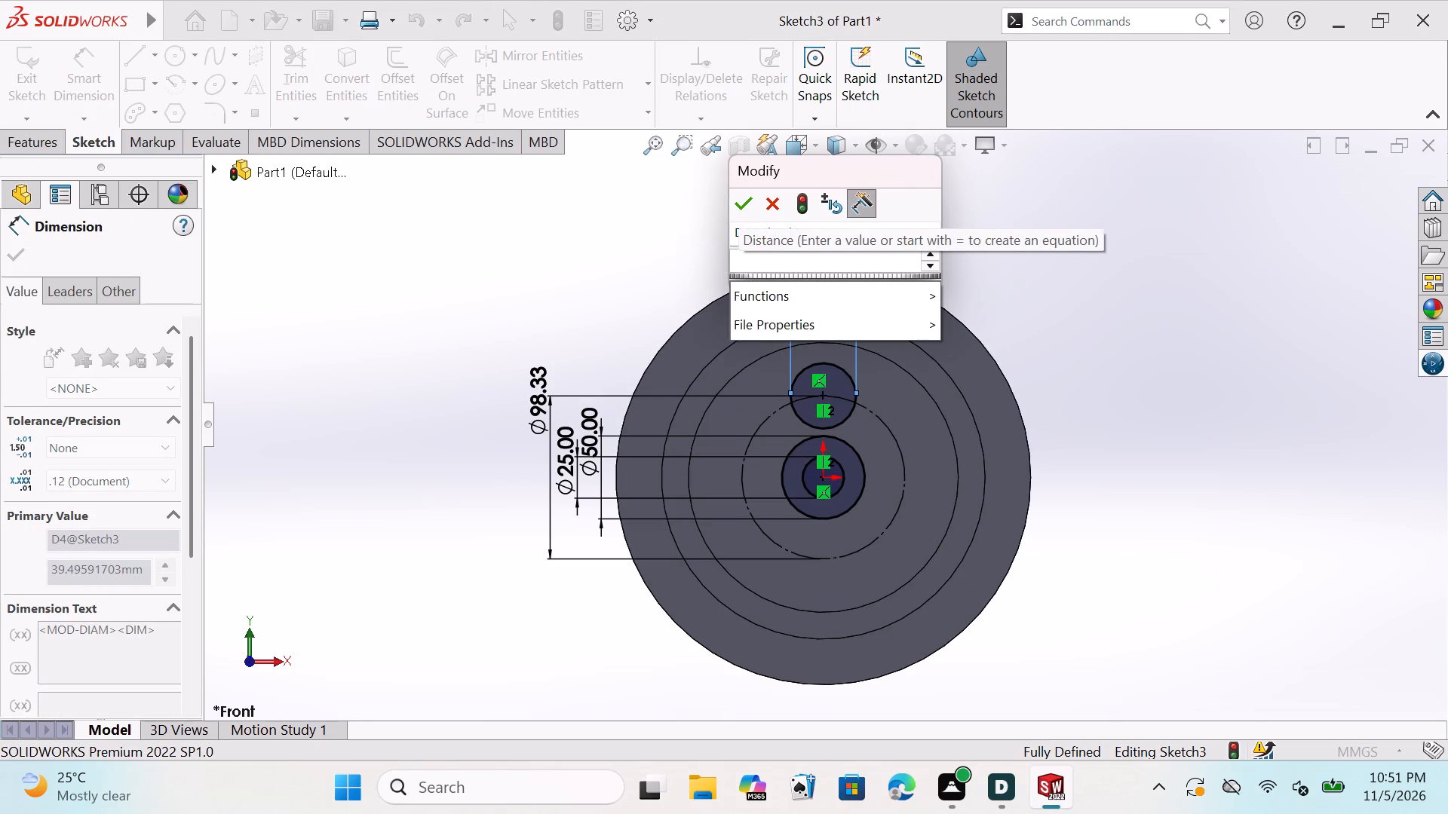
type("39")
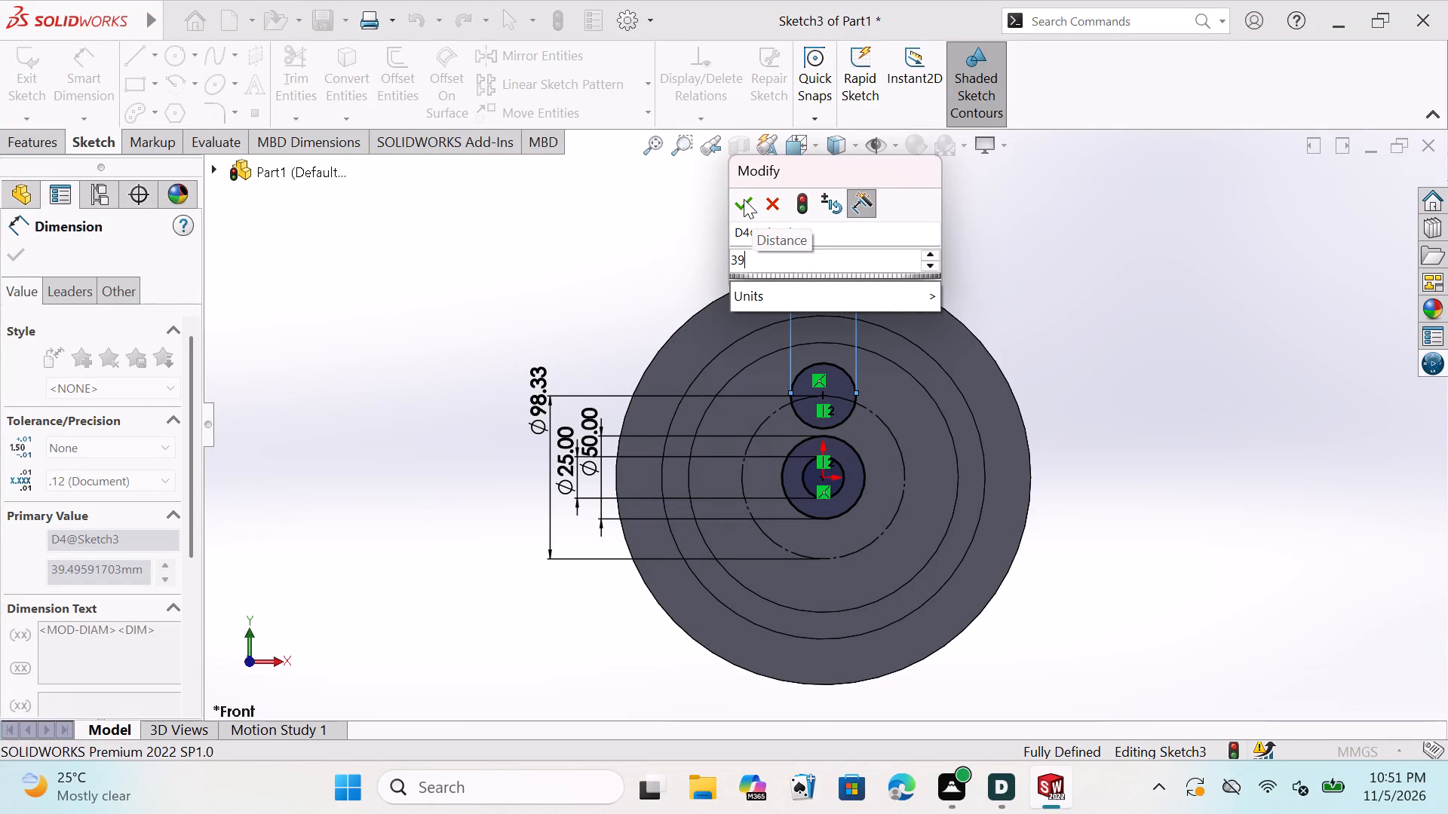
left_click(744, 199)
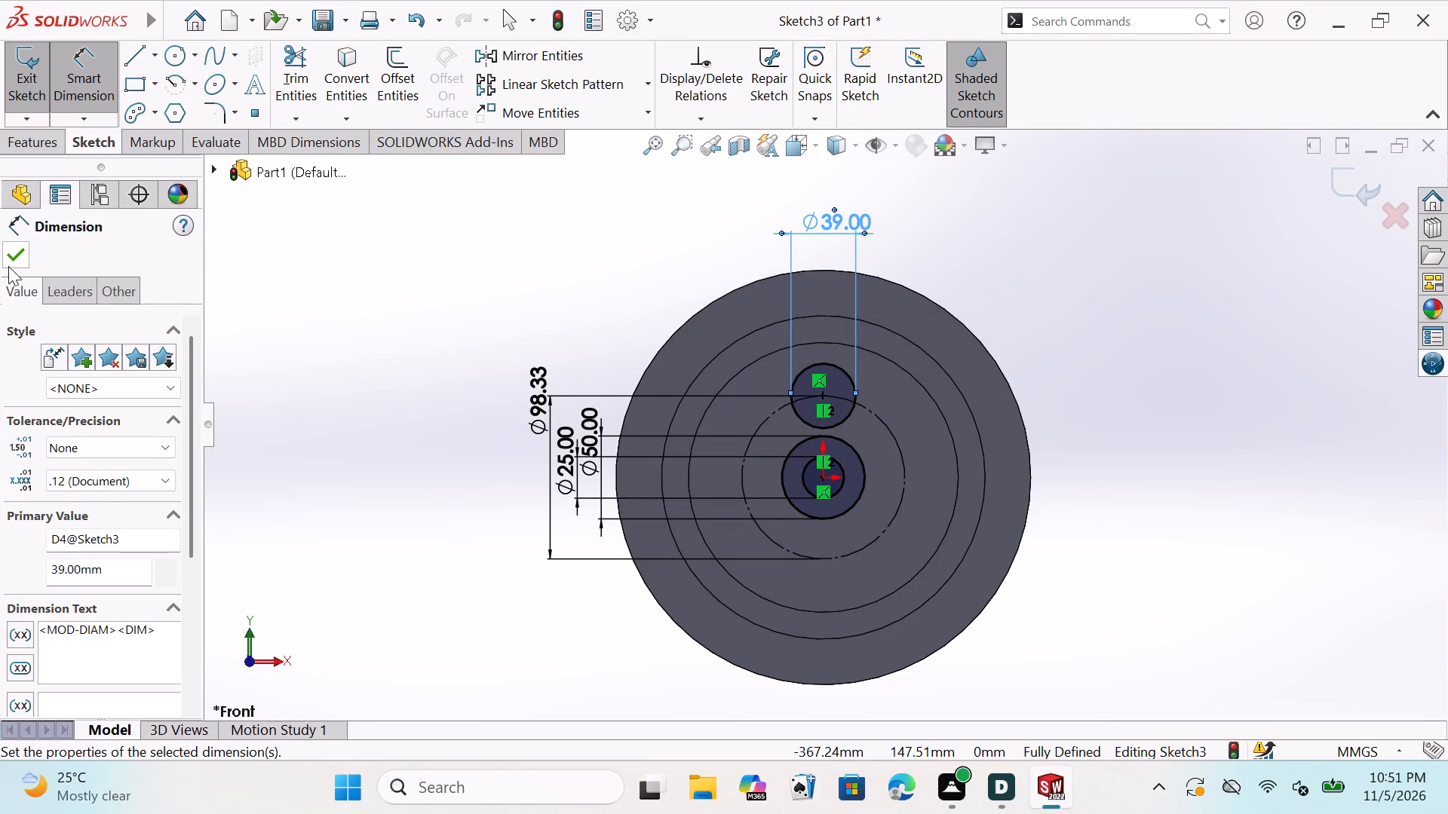
left_click(11, 248)
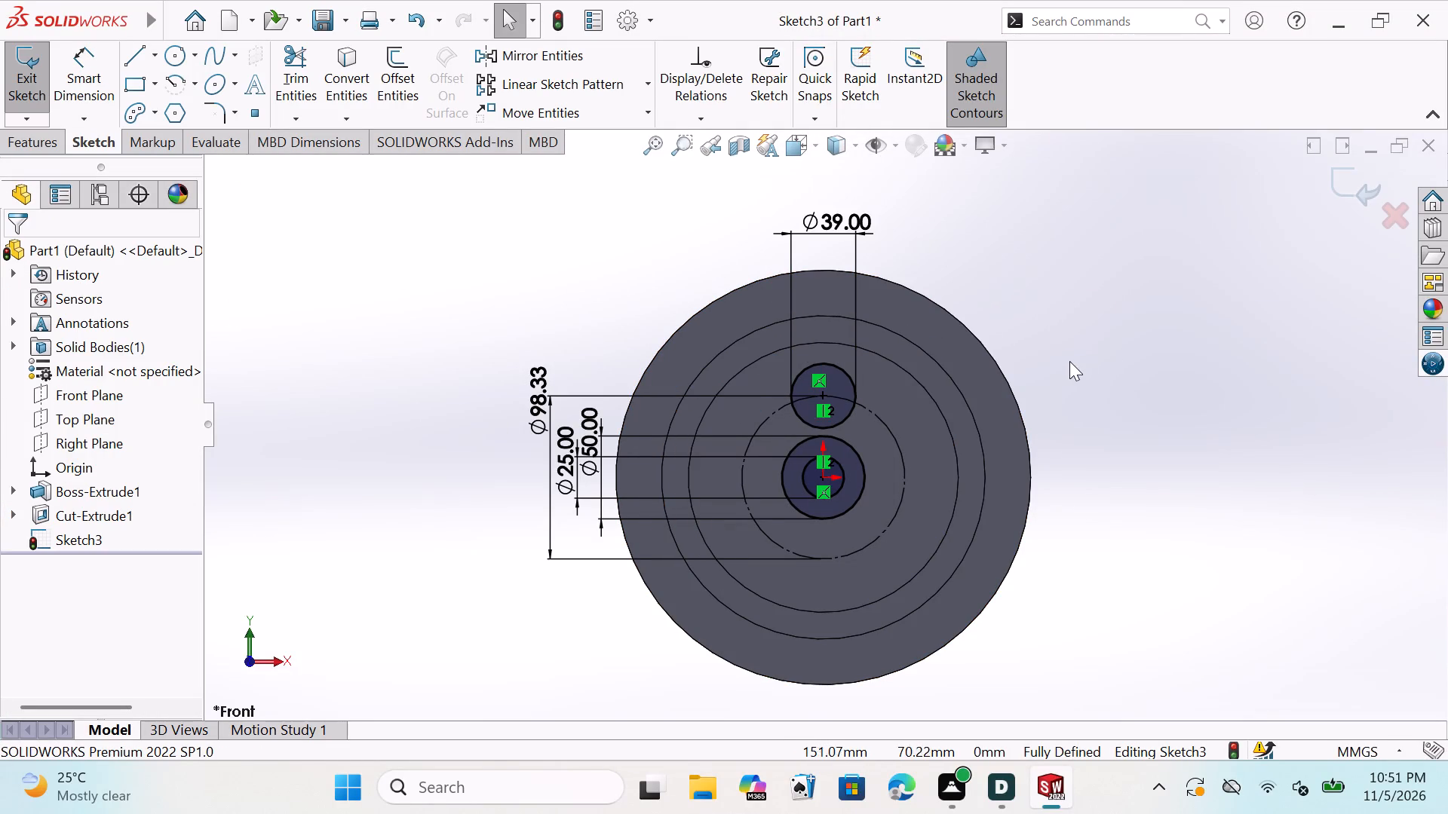
Create a circular sketch pattern of the 39 mm circle about the origin, with 4 equally spaced instances over 360 degrees.
left_click(828, 363)
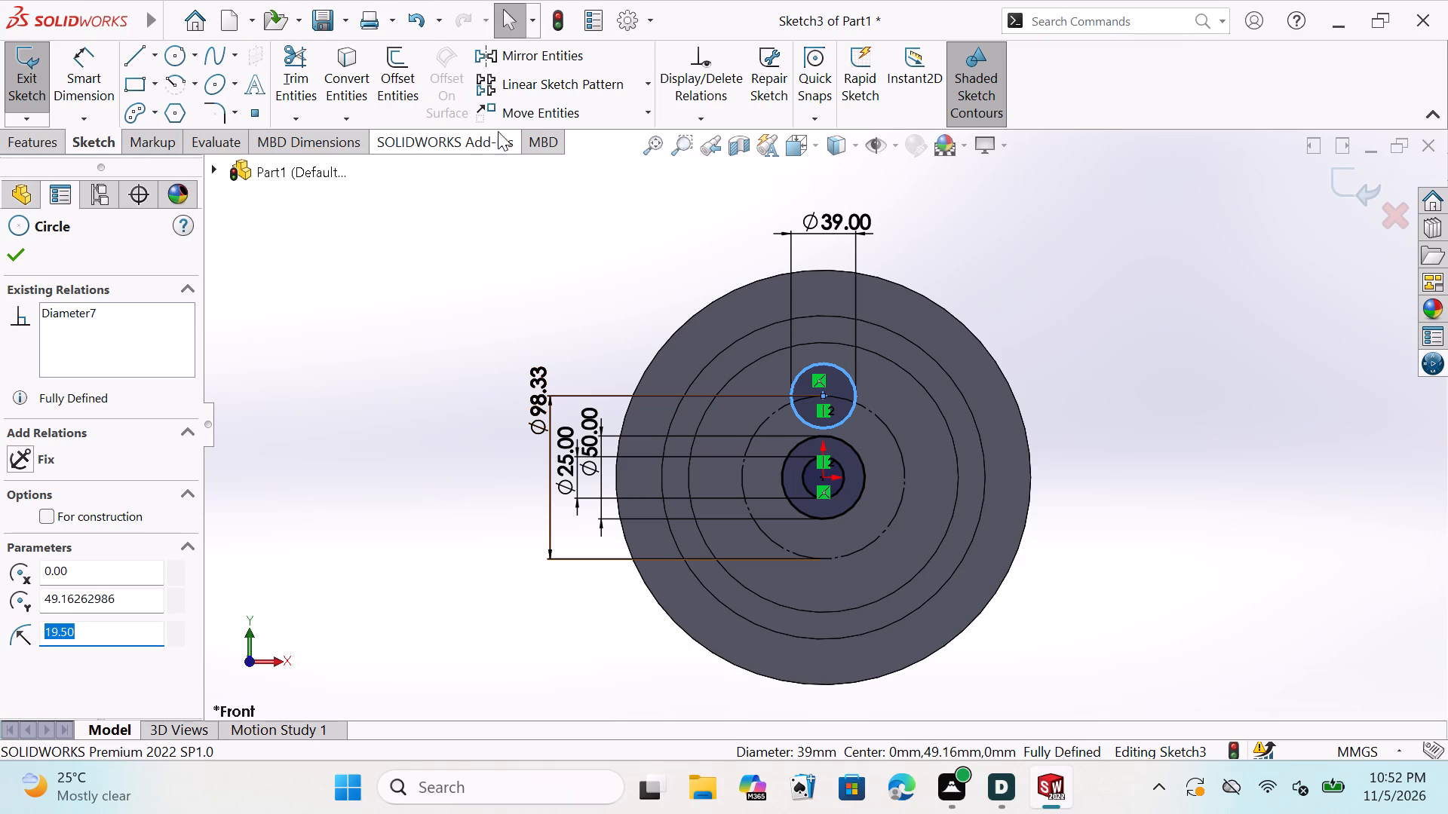
left_click(650, 85)
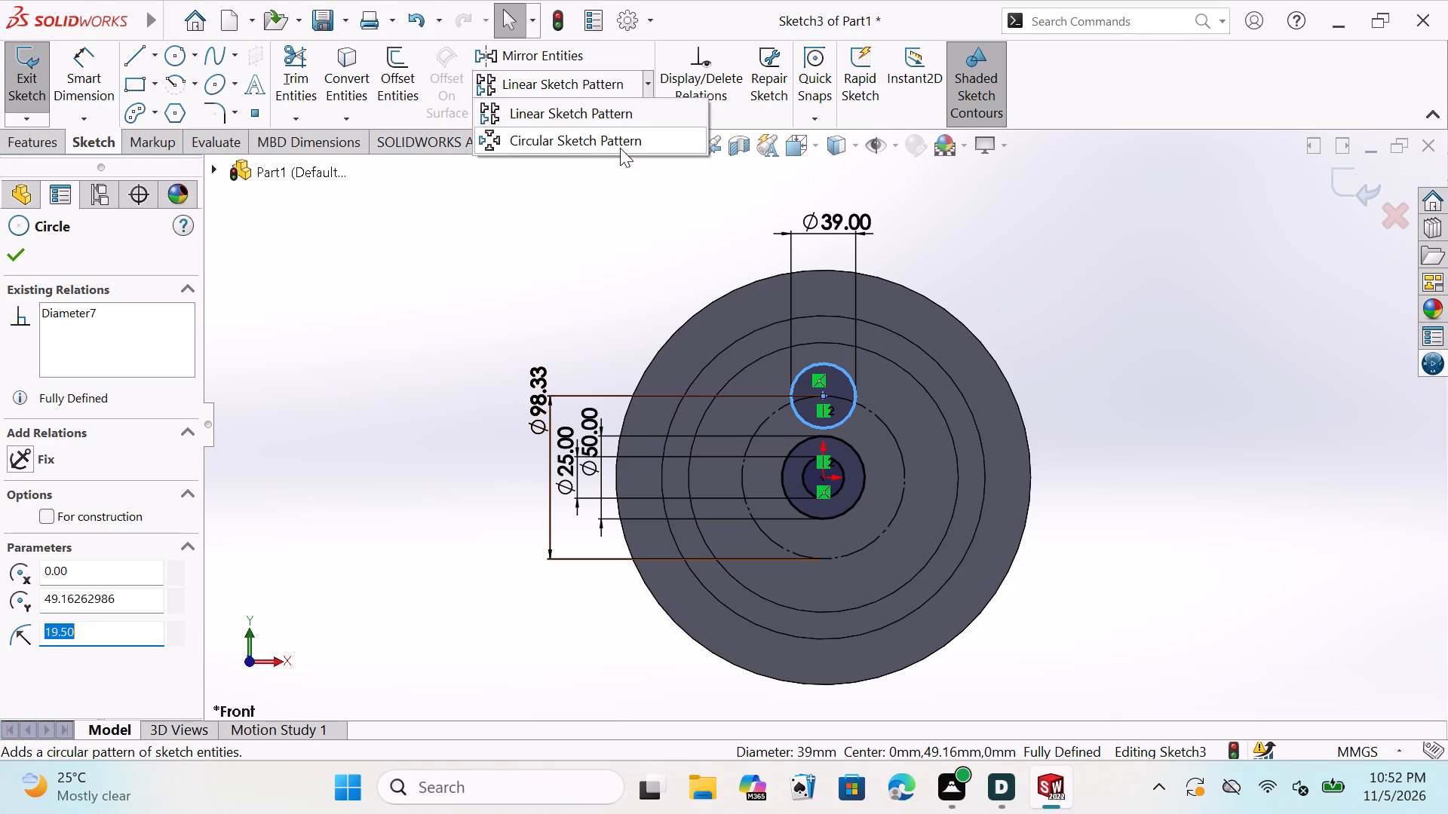
left_click(626, 141)
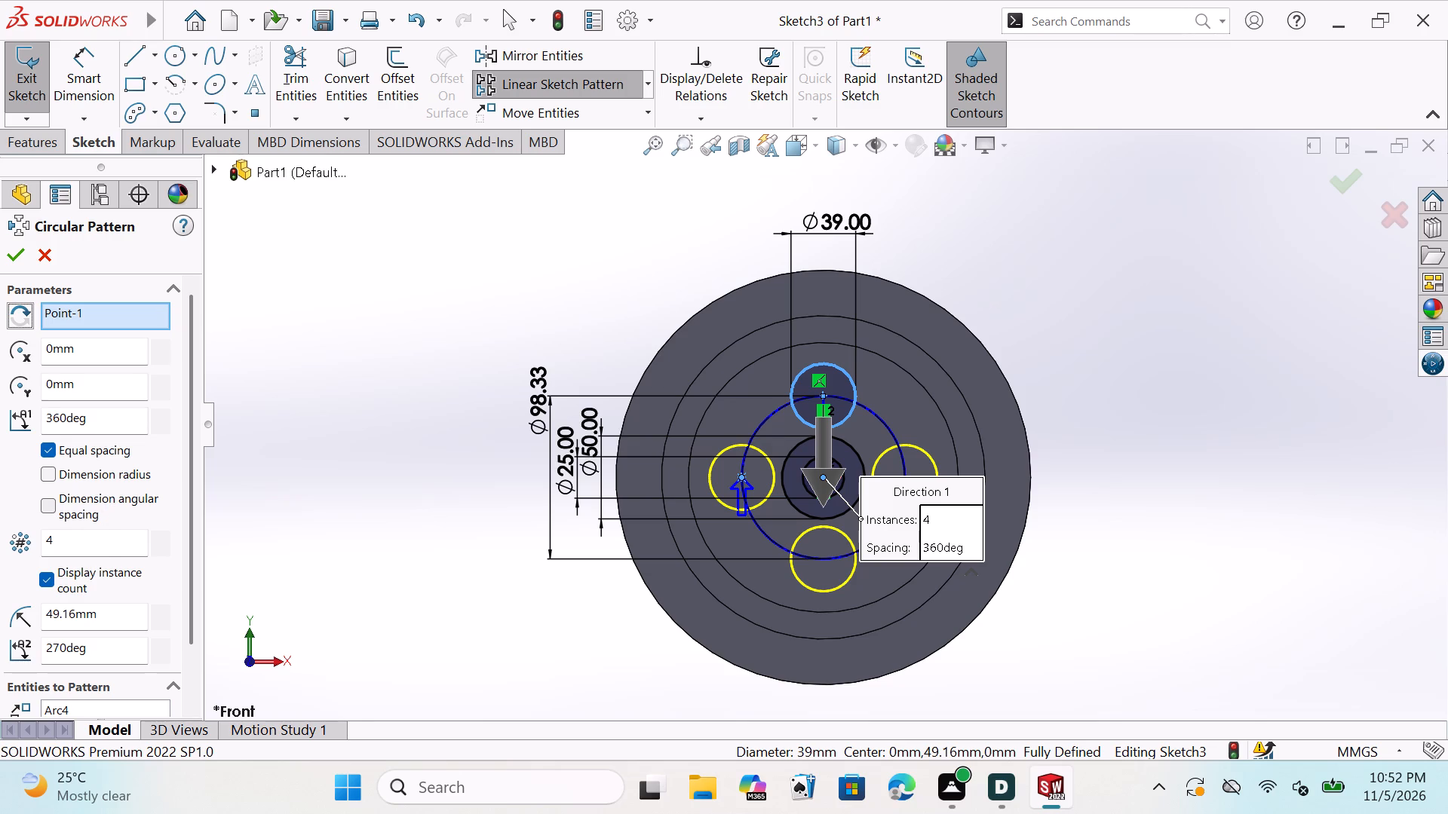
left_click(21, 252)
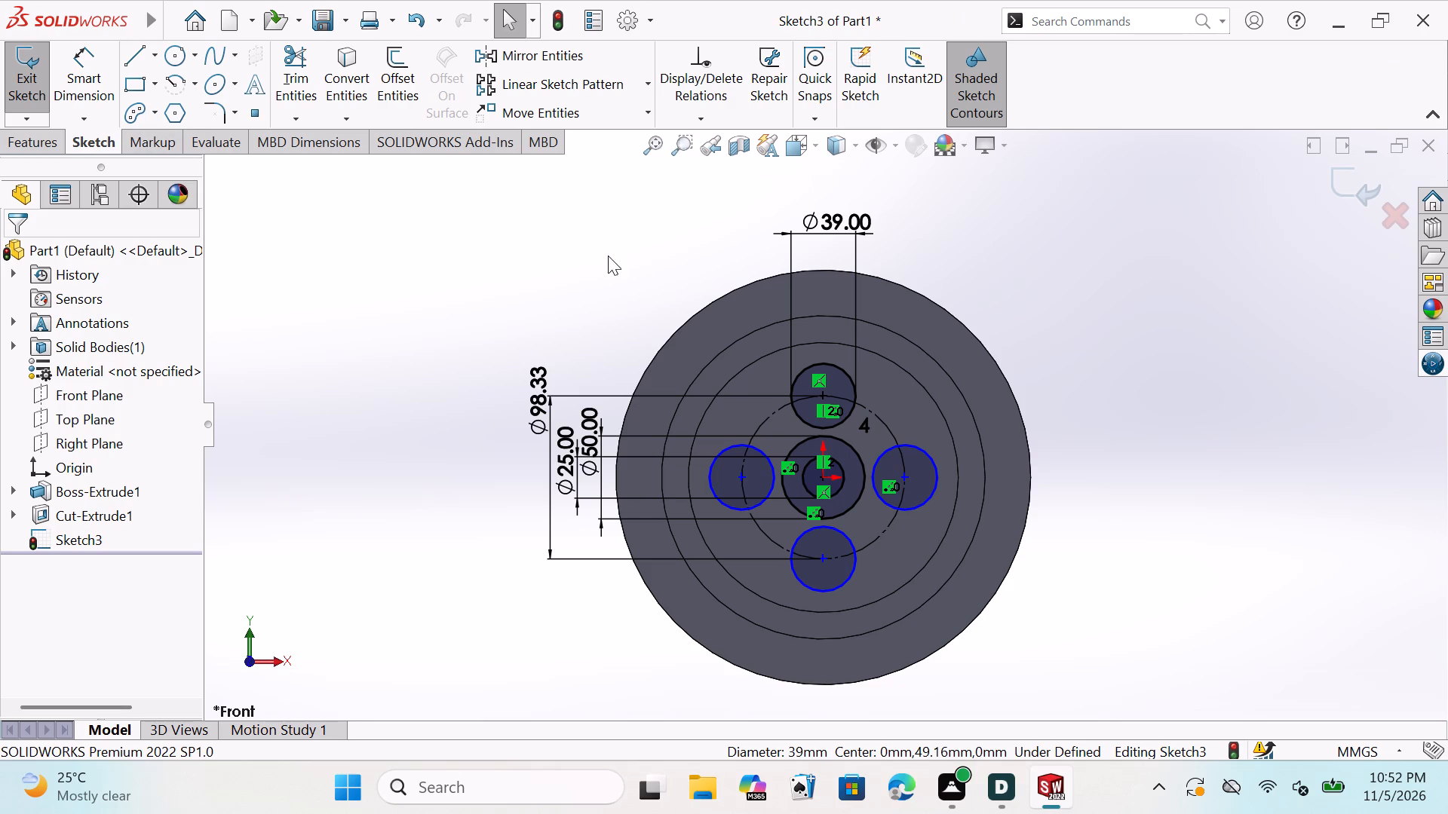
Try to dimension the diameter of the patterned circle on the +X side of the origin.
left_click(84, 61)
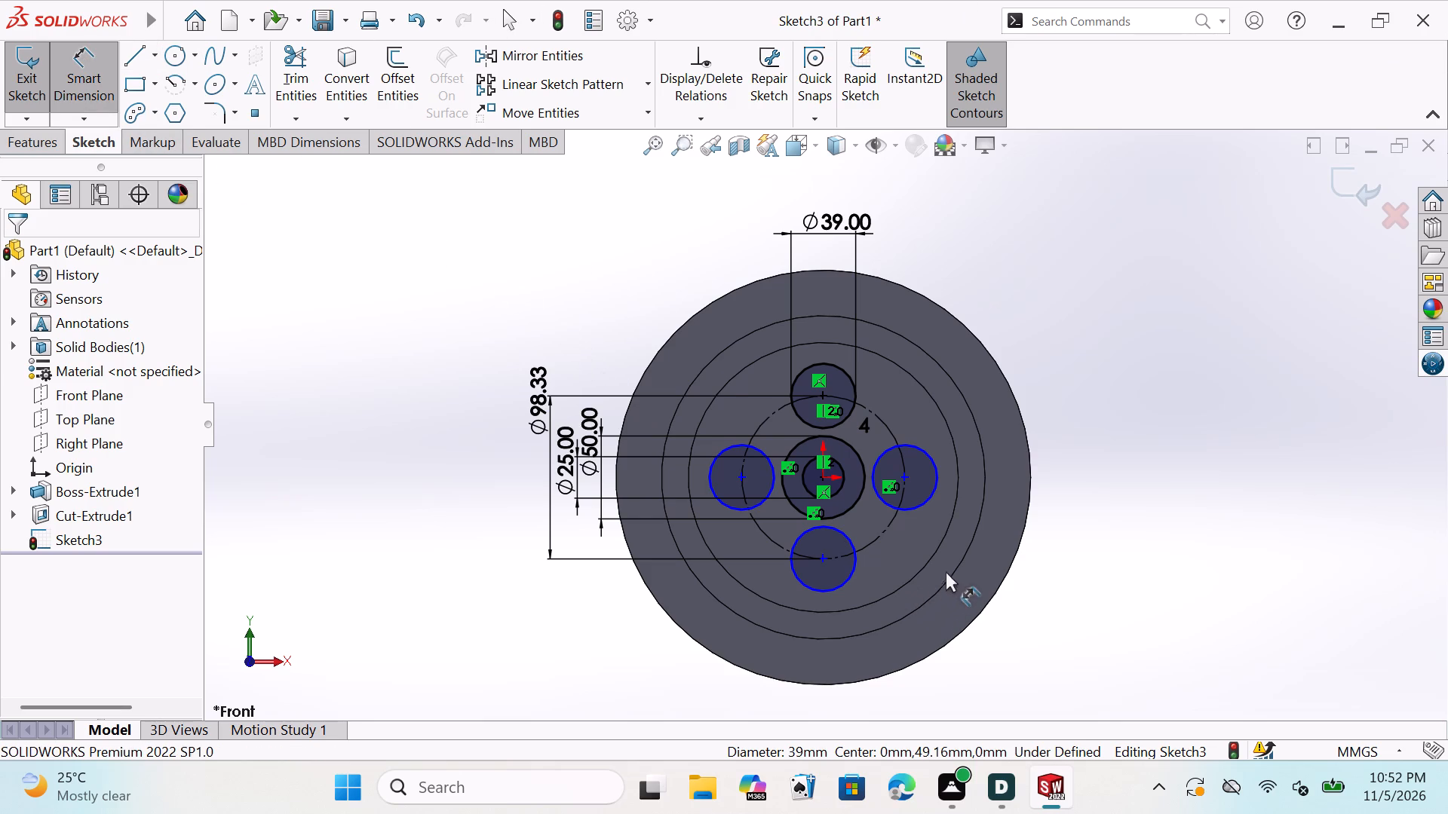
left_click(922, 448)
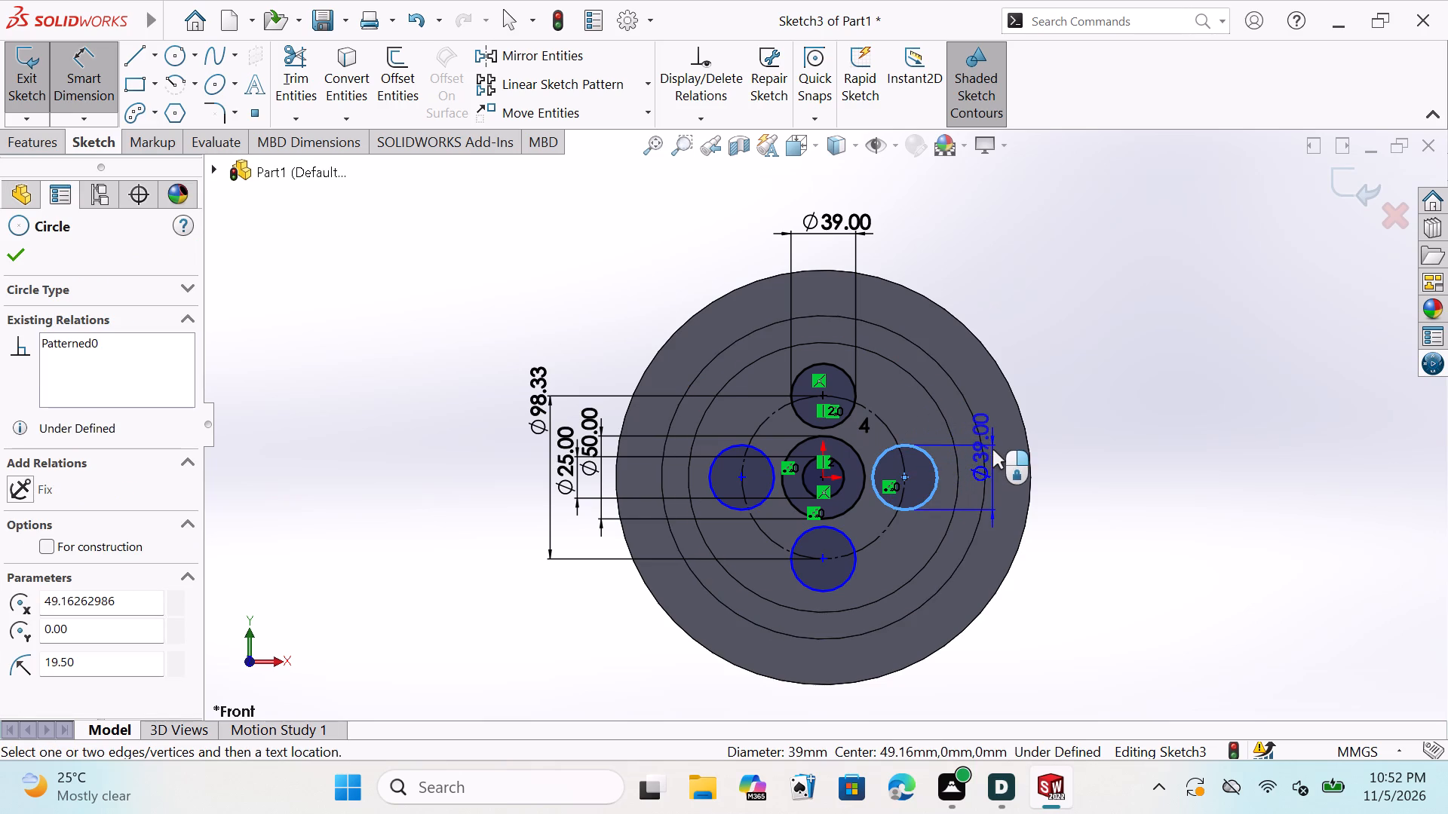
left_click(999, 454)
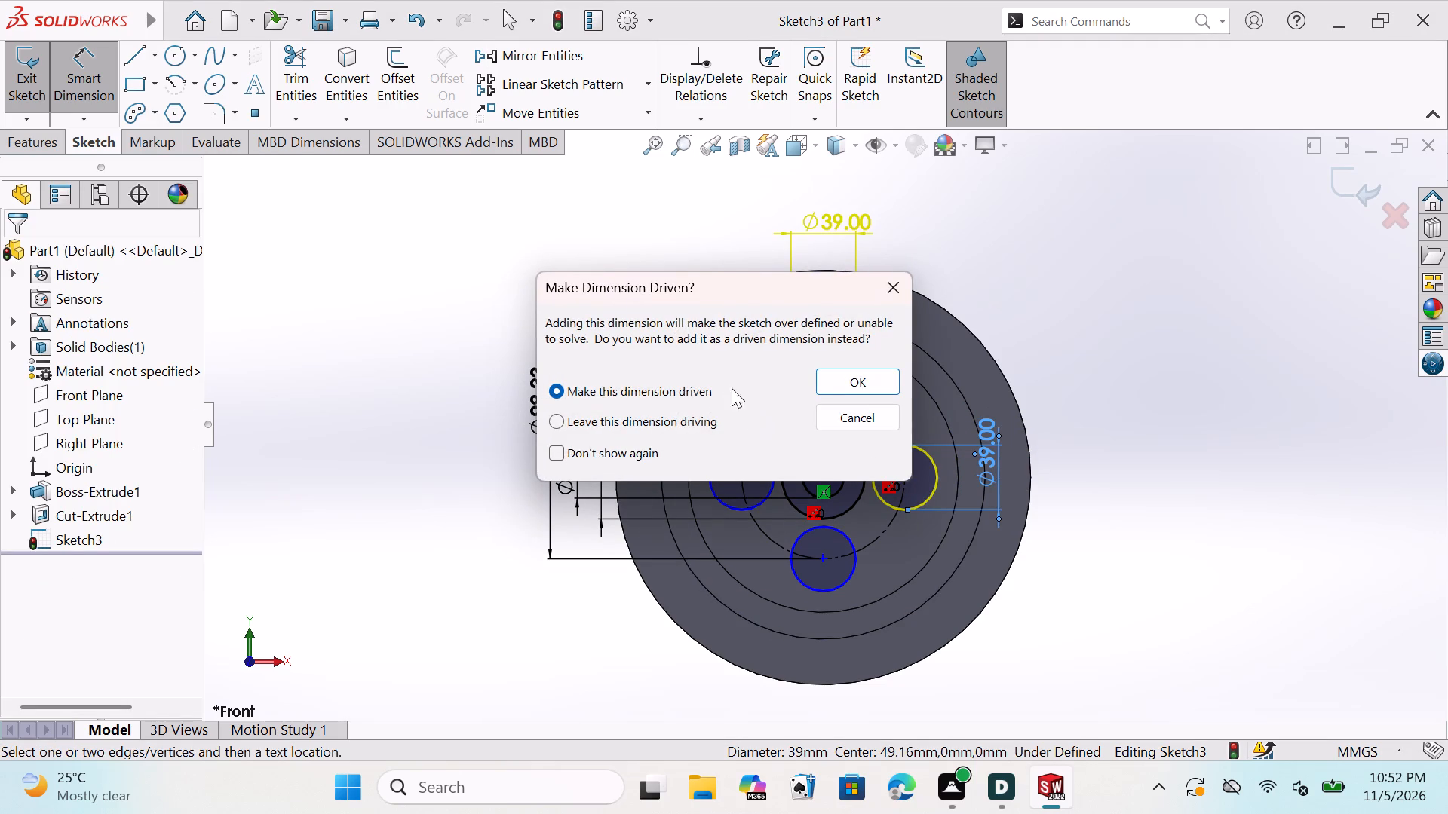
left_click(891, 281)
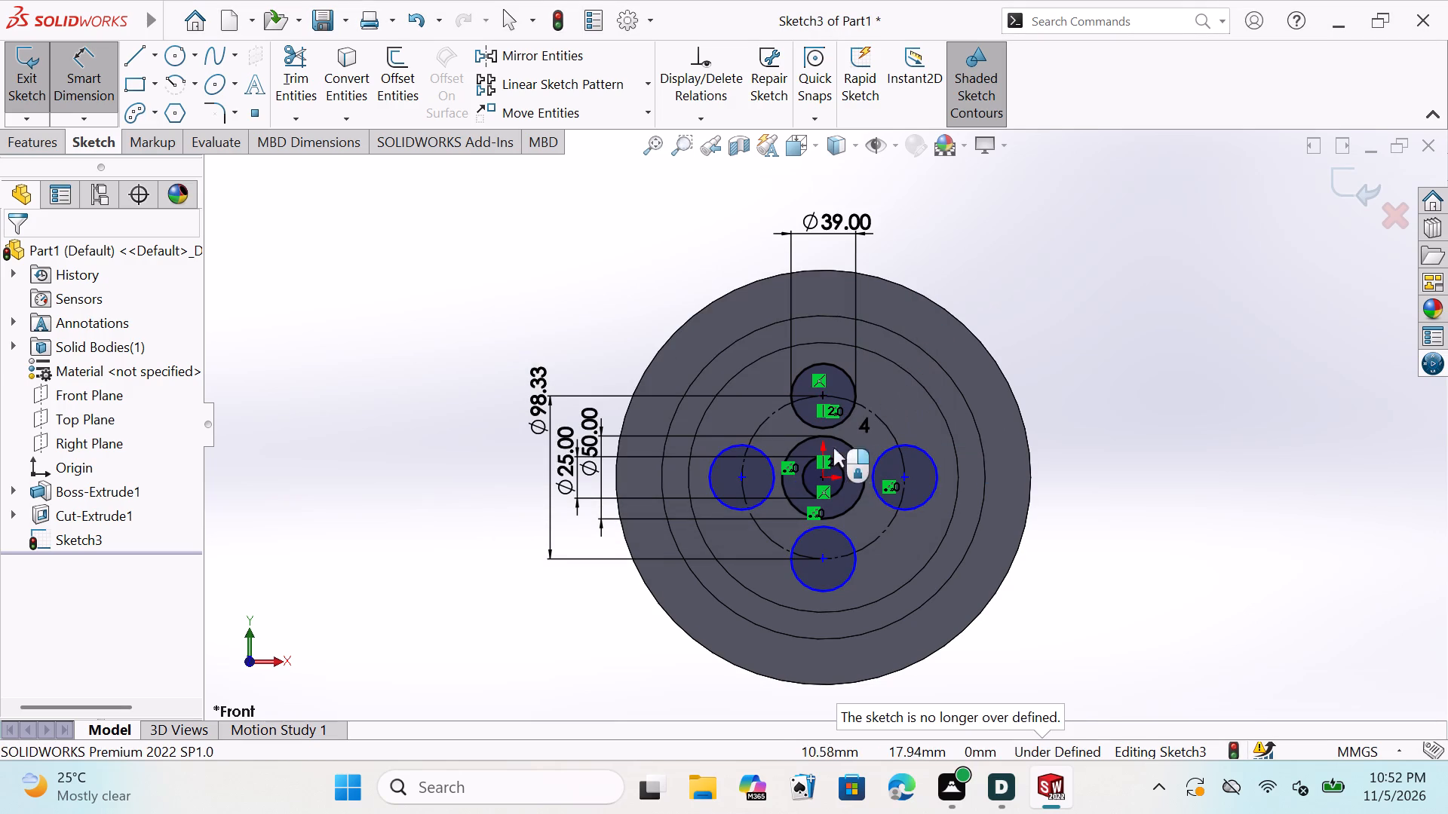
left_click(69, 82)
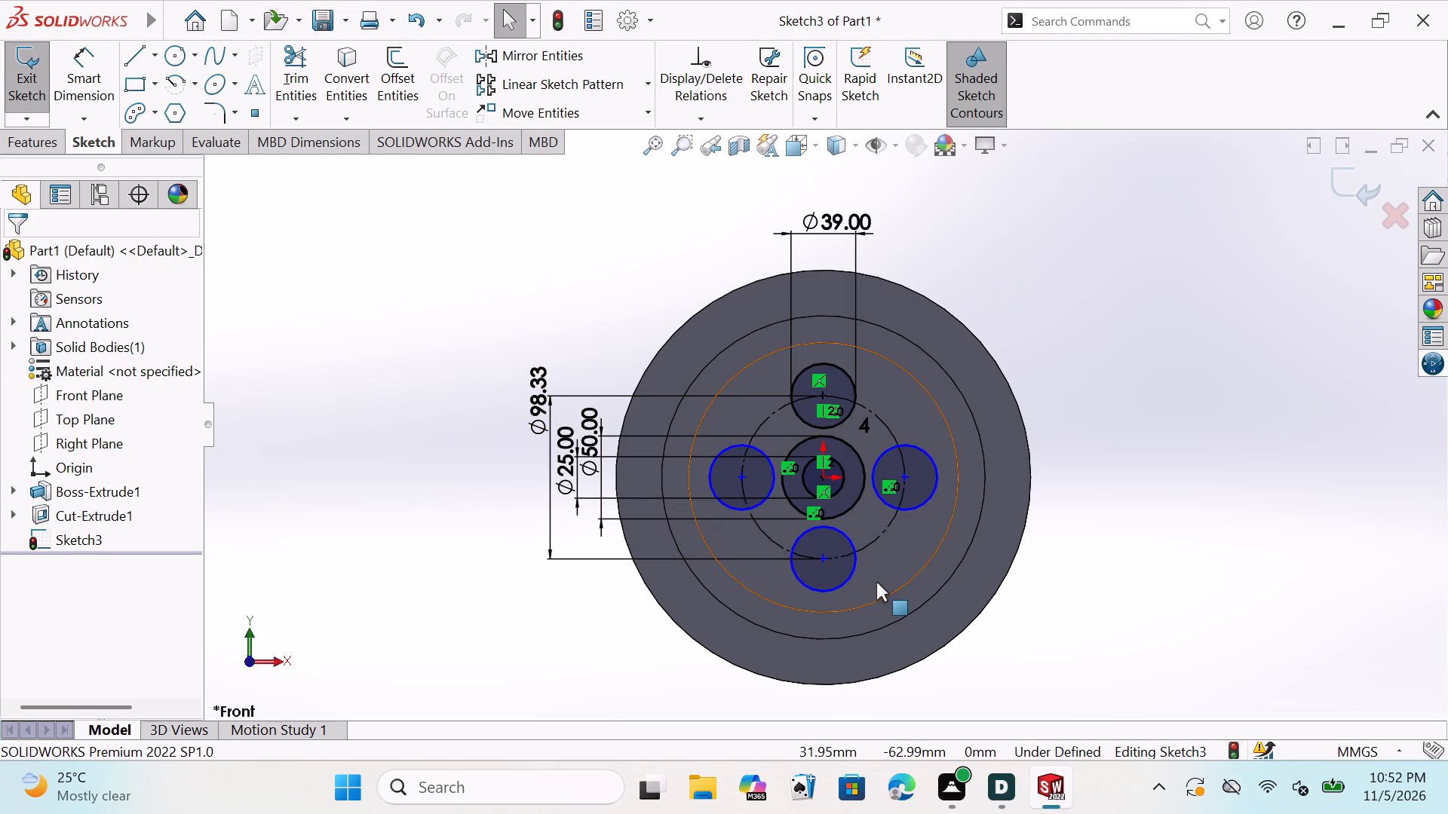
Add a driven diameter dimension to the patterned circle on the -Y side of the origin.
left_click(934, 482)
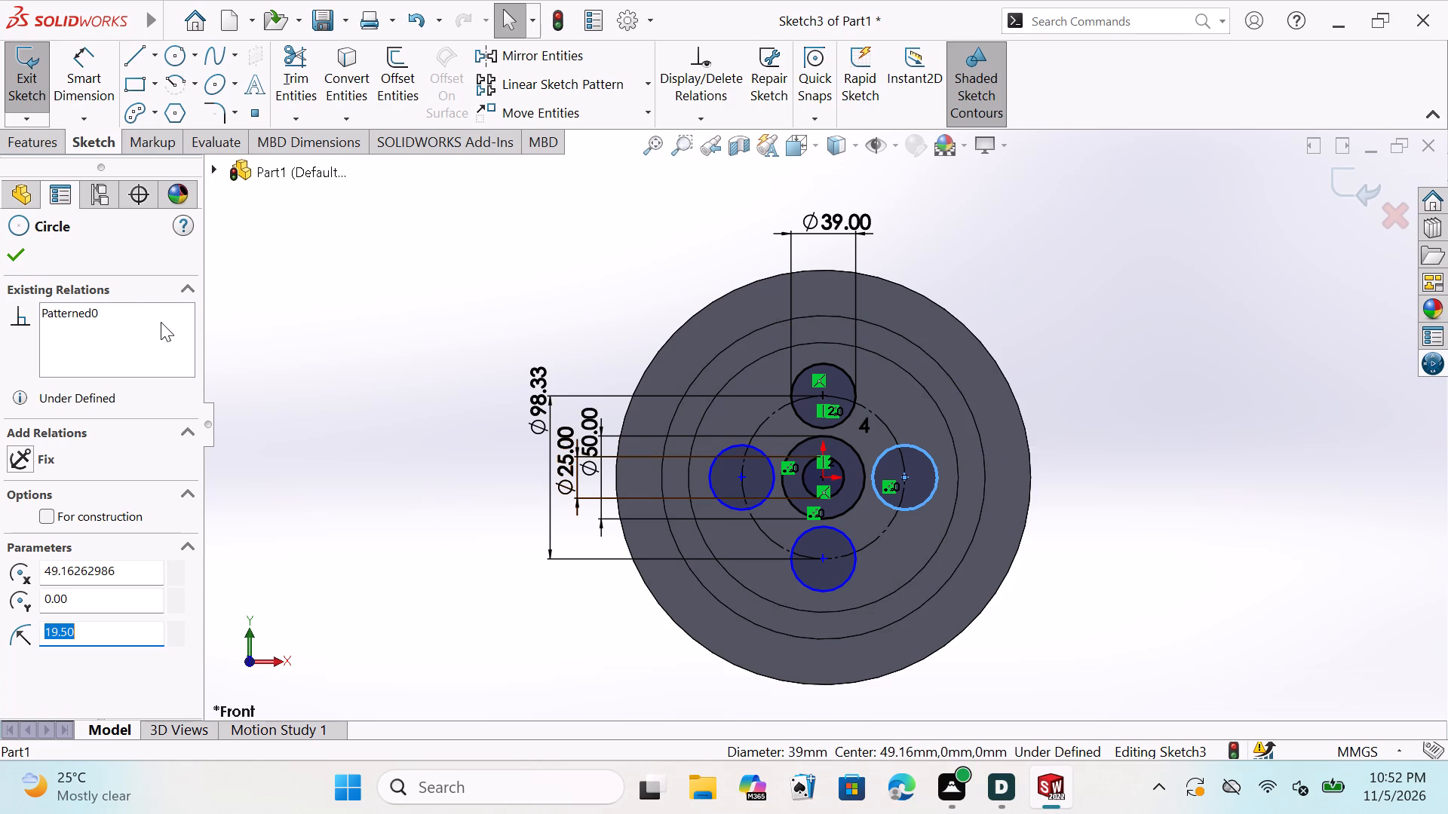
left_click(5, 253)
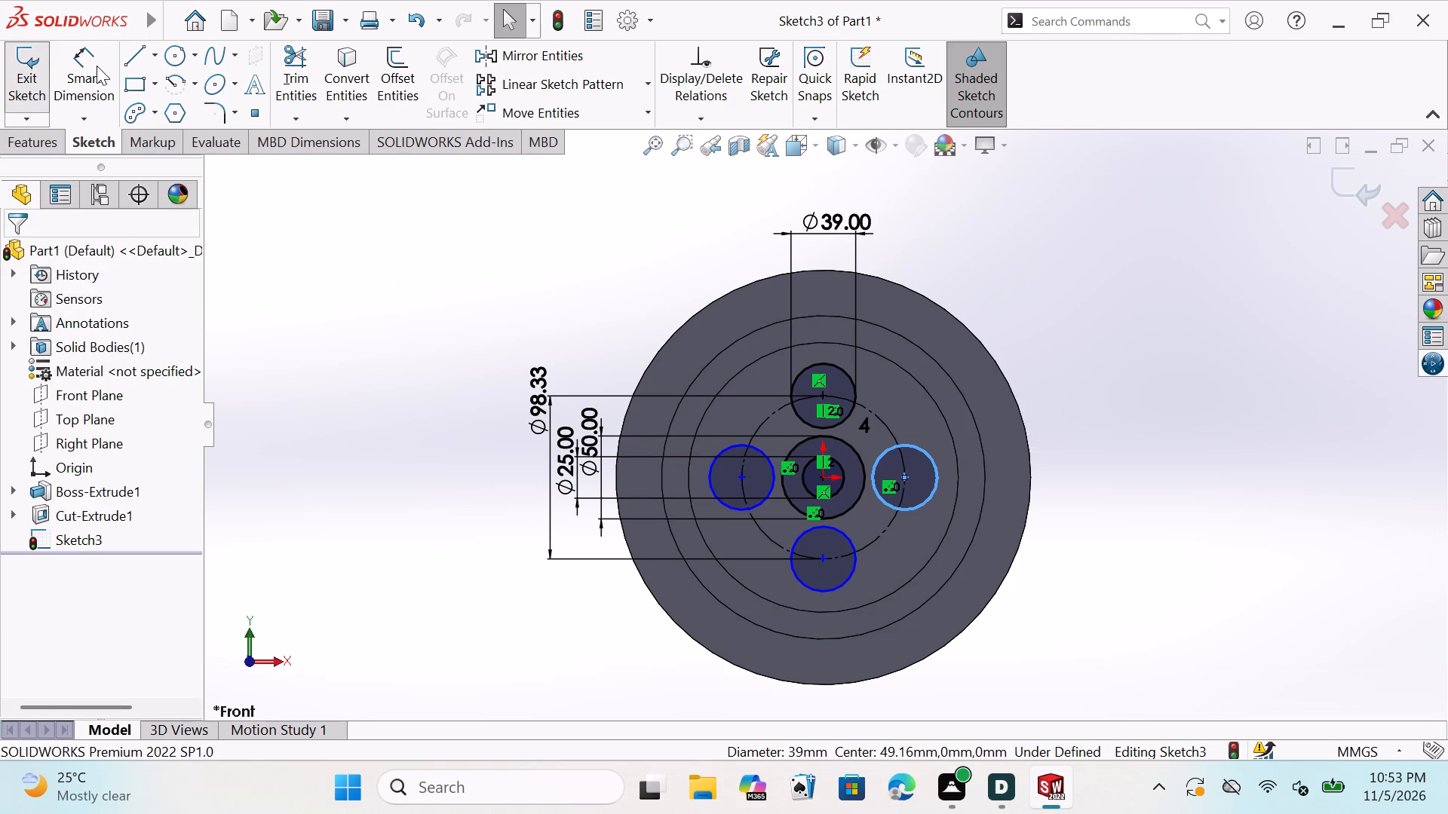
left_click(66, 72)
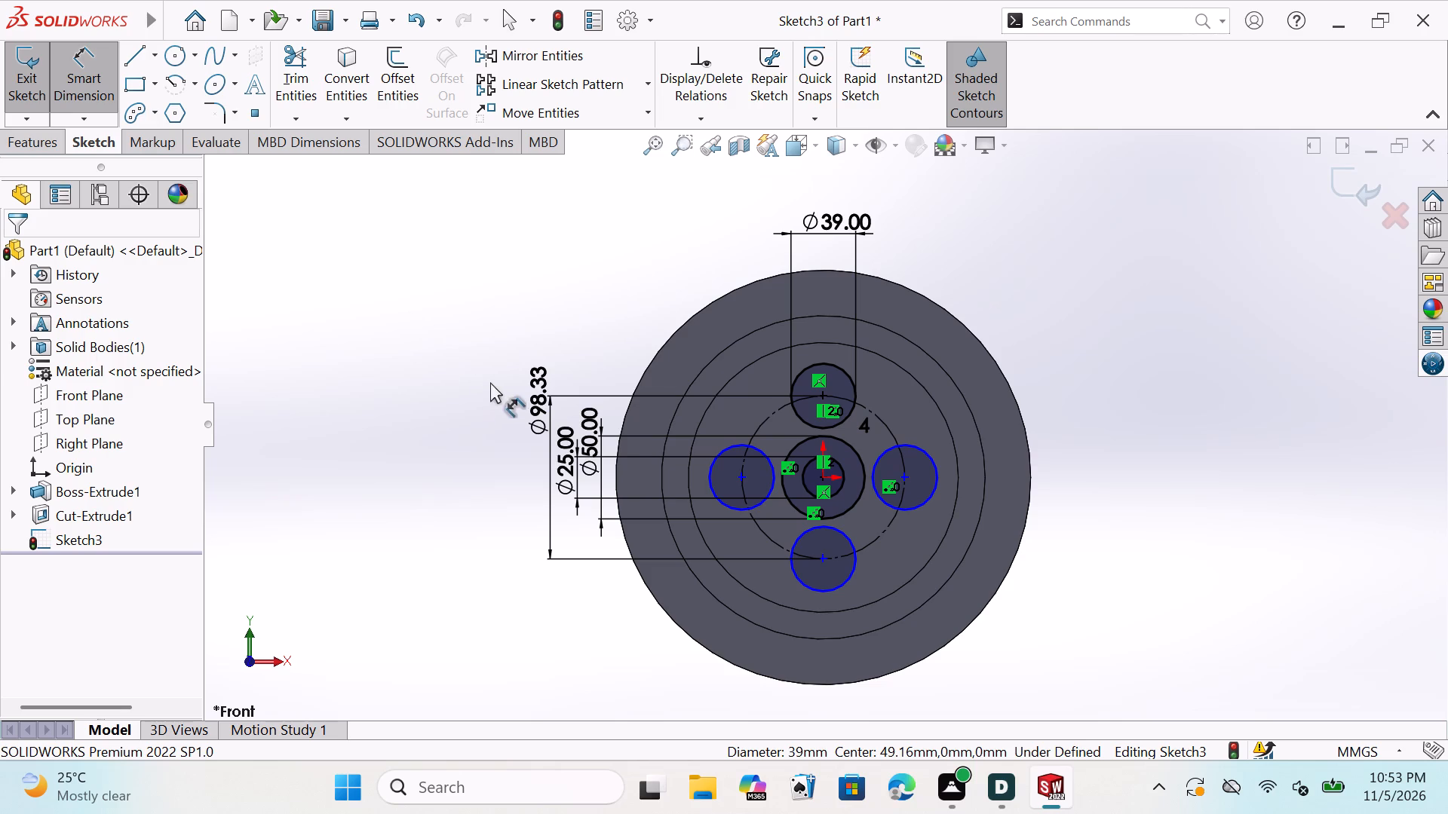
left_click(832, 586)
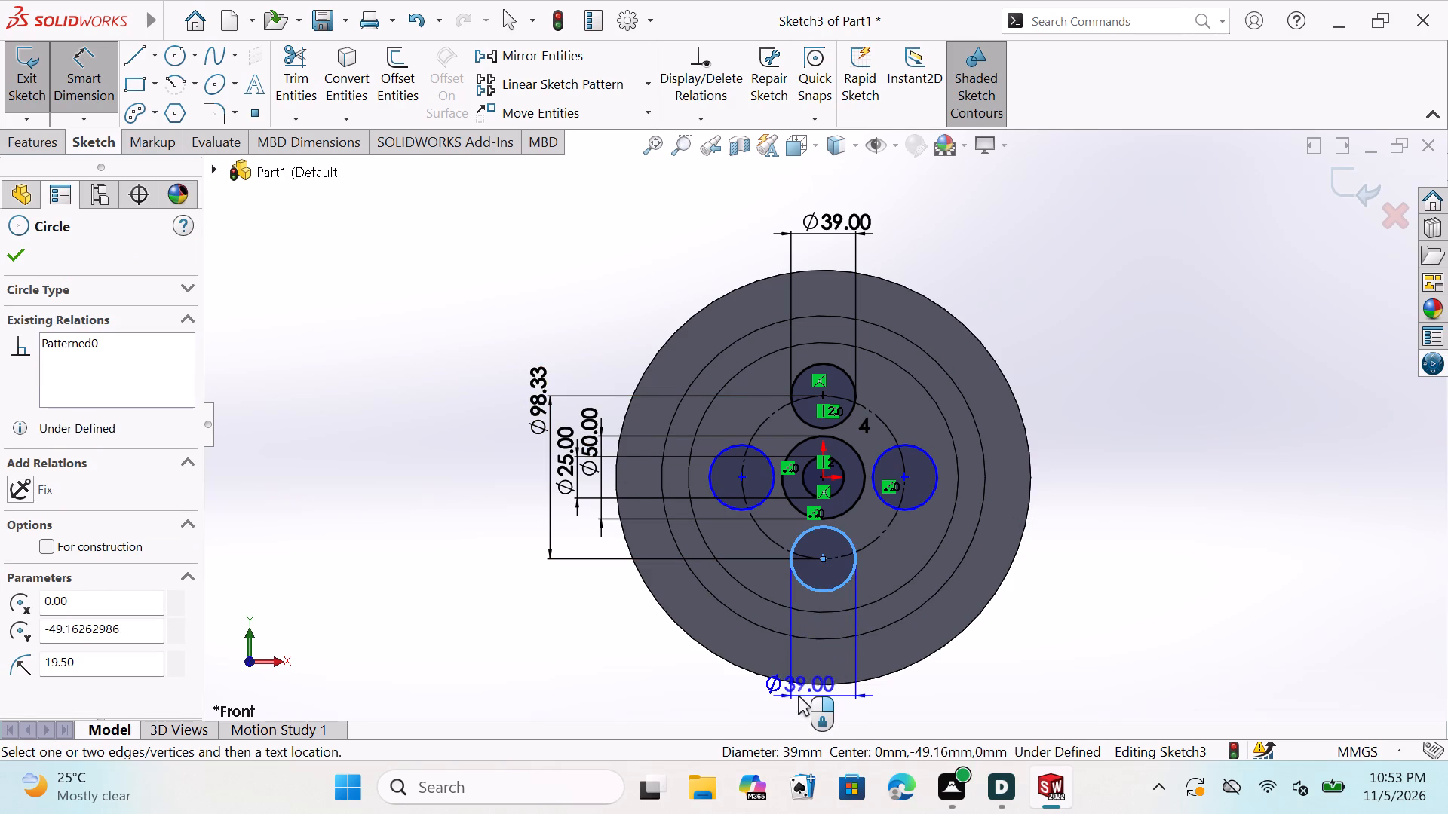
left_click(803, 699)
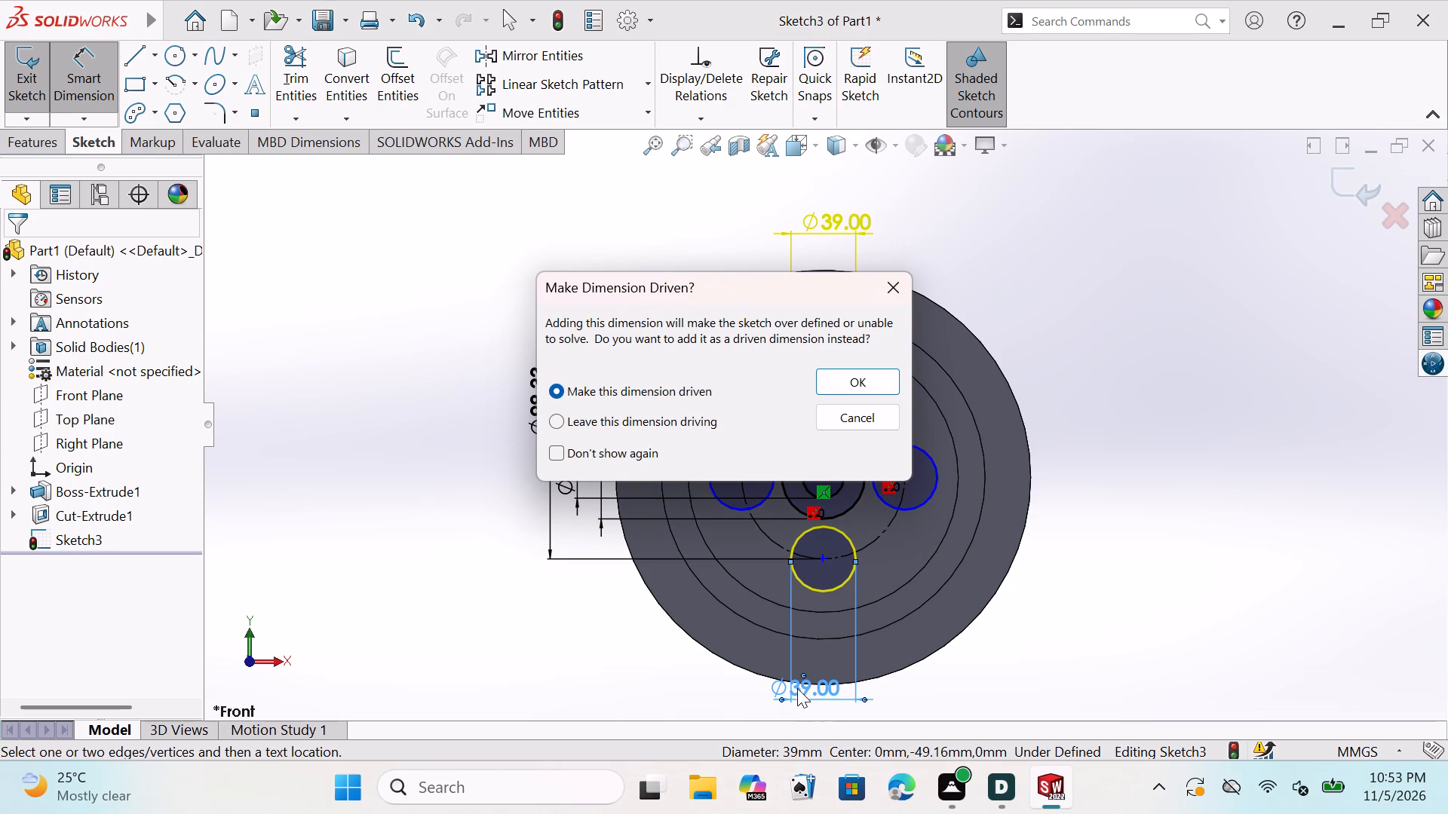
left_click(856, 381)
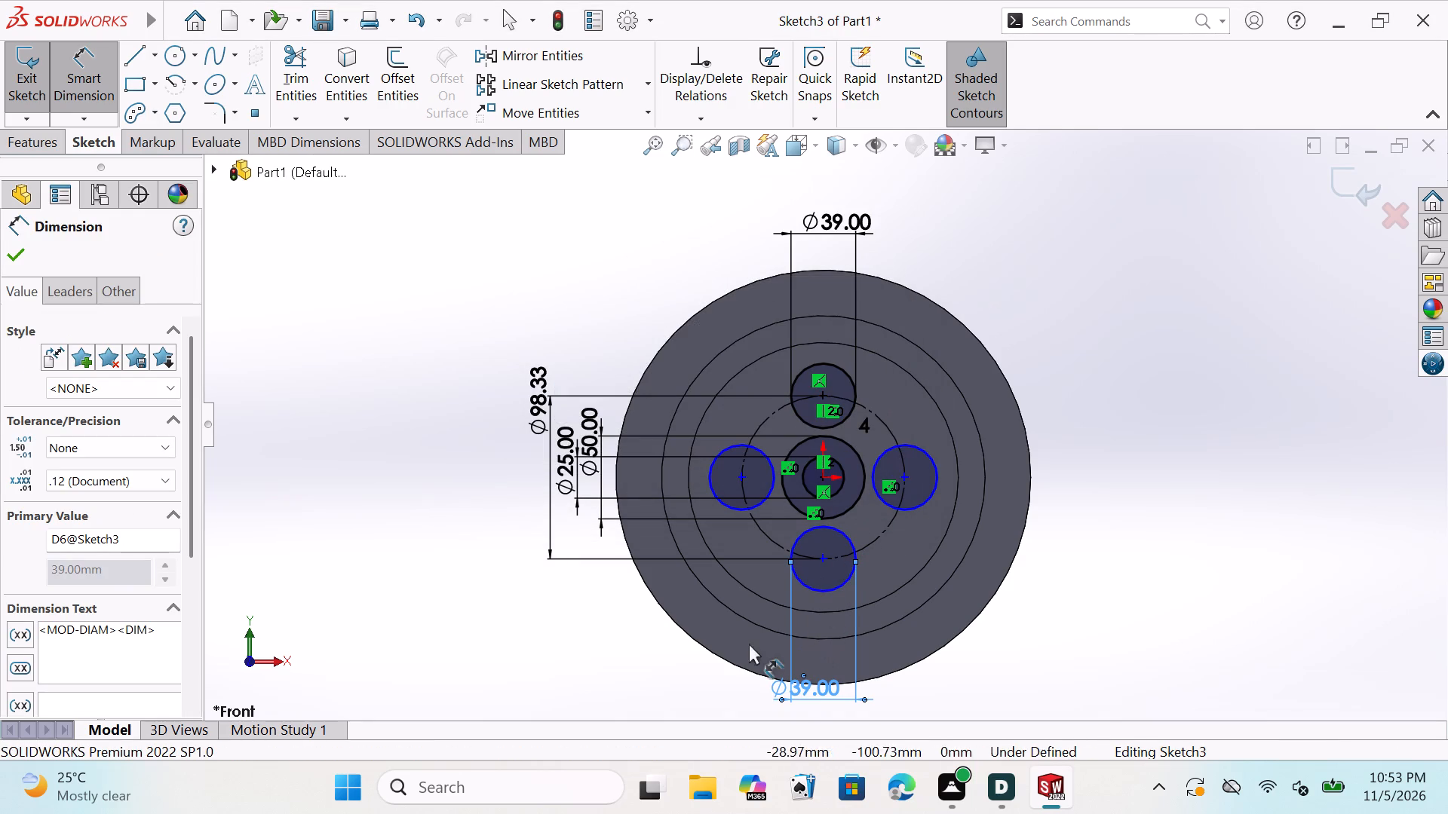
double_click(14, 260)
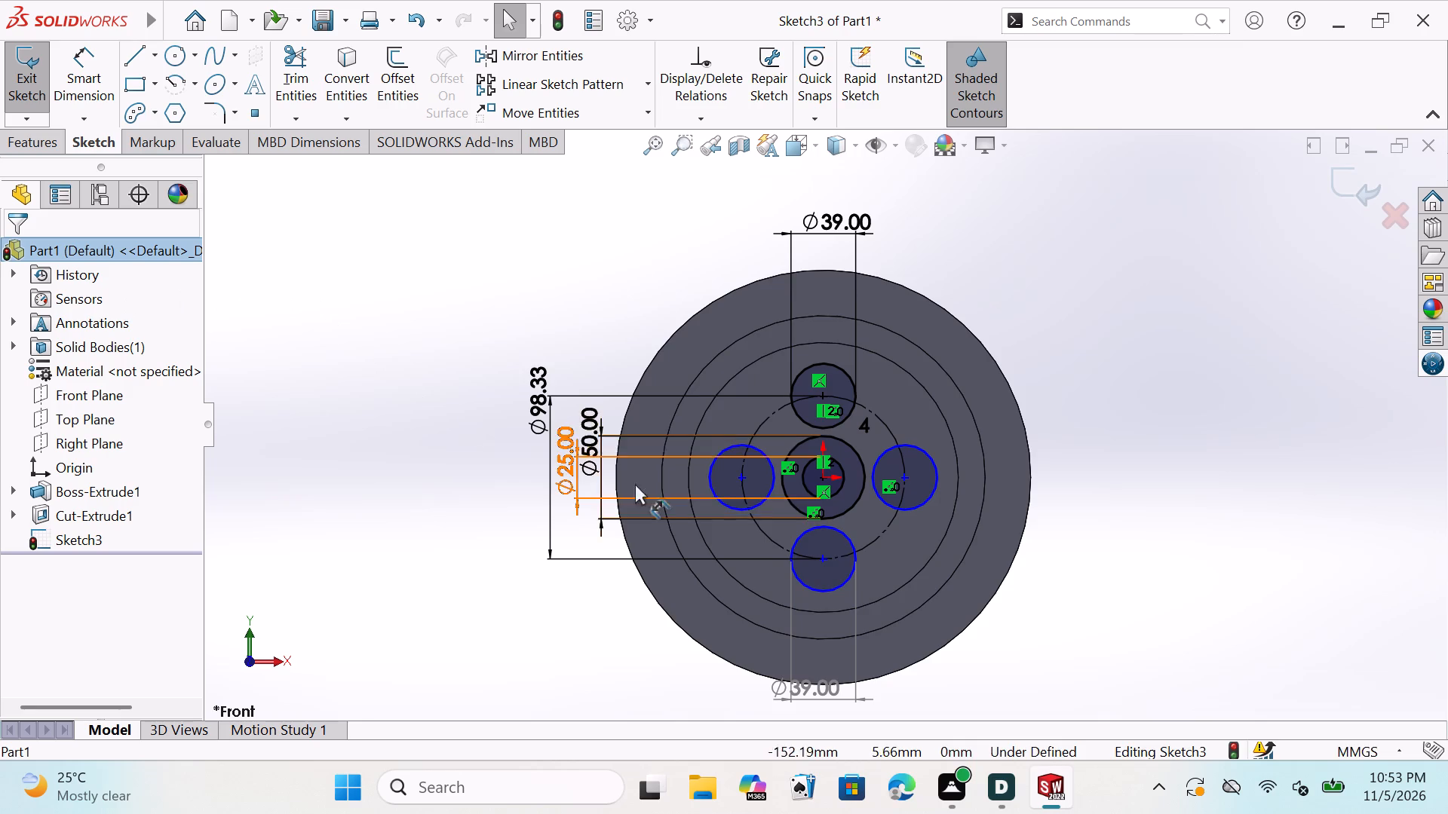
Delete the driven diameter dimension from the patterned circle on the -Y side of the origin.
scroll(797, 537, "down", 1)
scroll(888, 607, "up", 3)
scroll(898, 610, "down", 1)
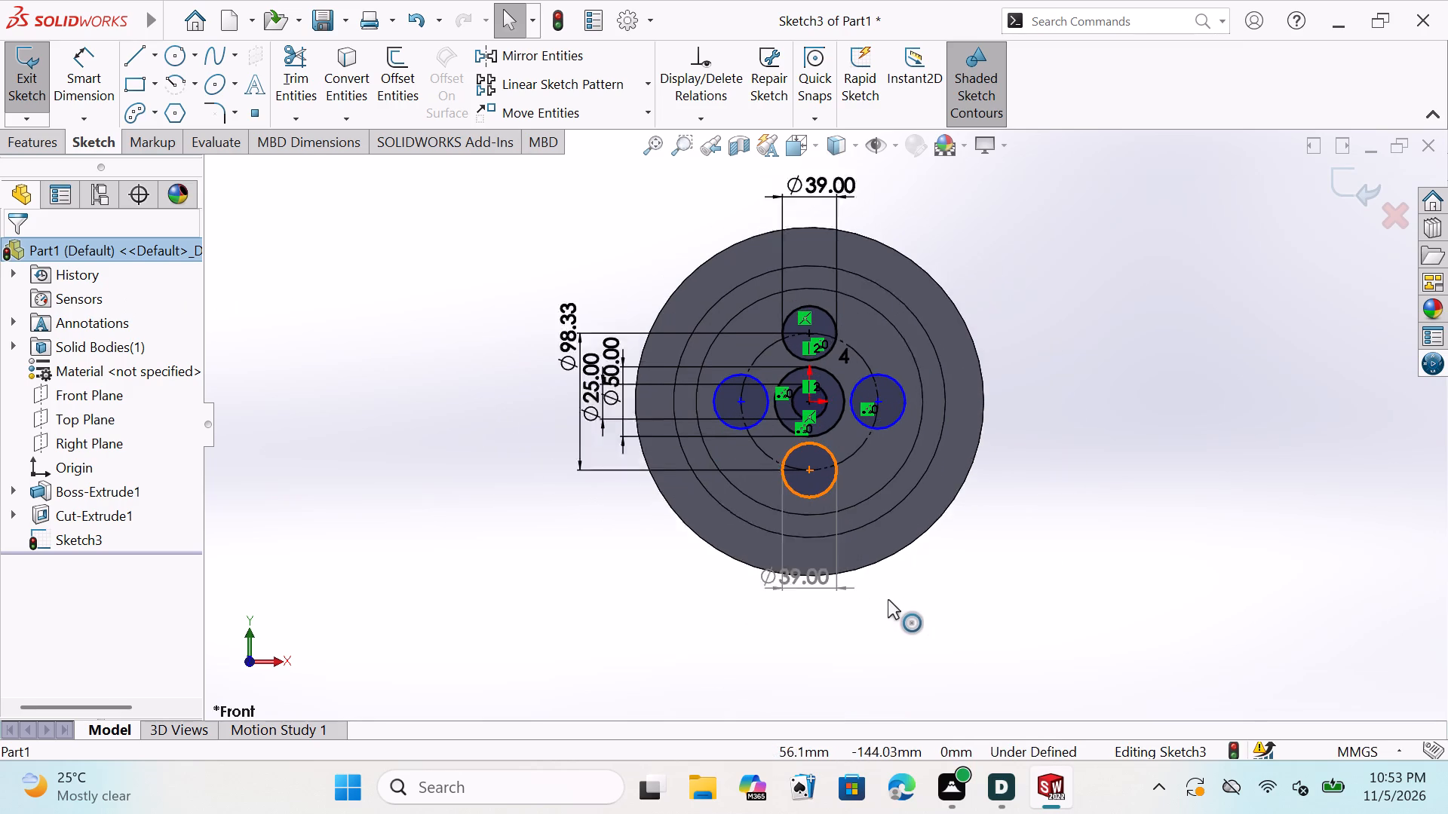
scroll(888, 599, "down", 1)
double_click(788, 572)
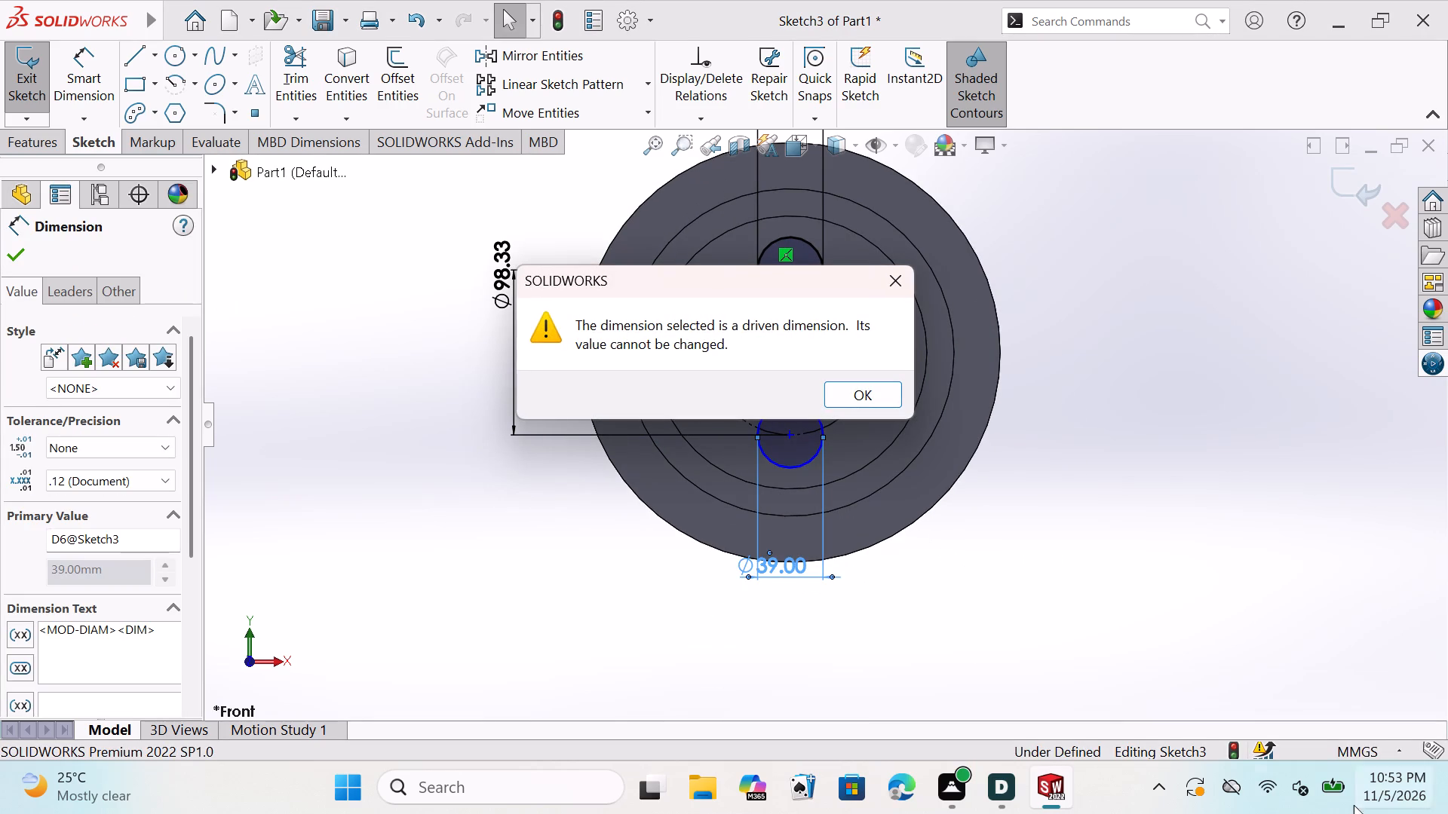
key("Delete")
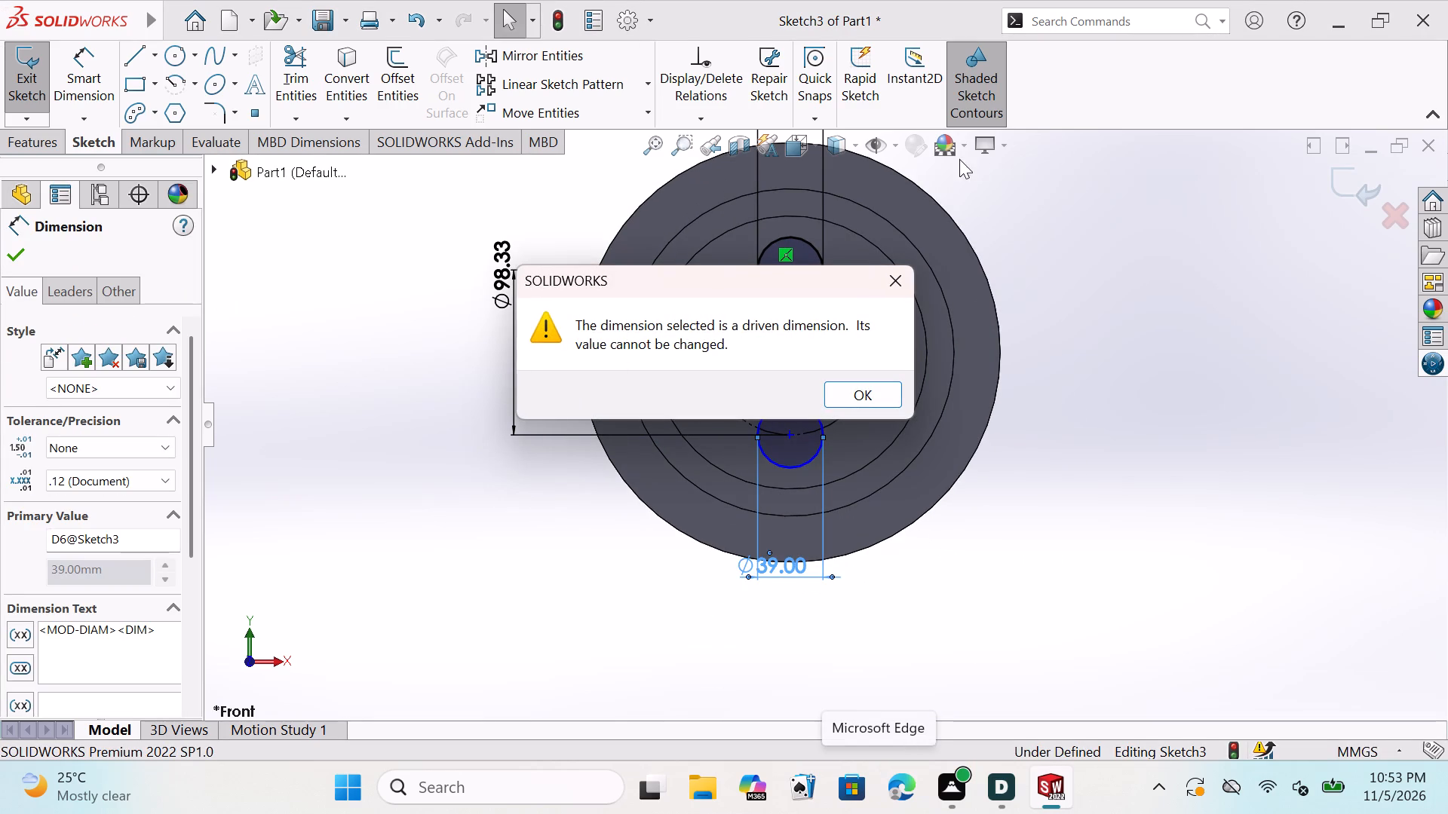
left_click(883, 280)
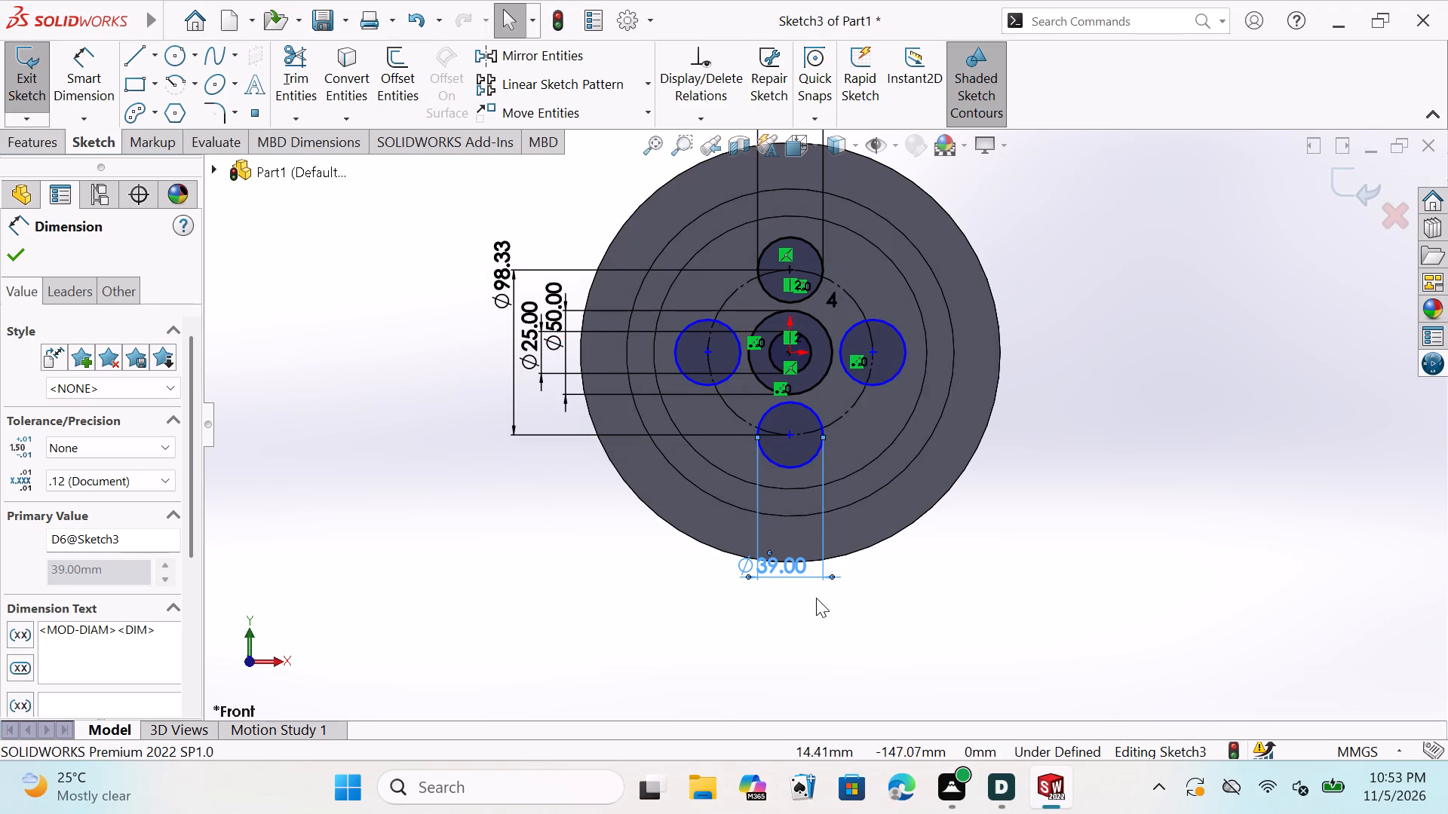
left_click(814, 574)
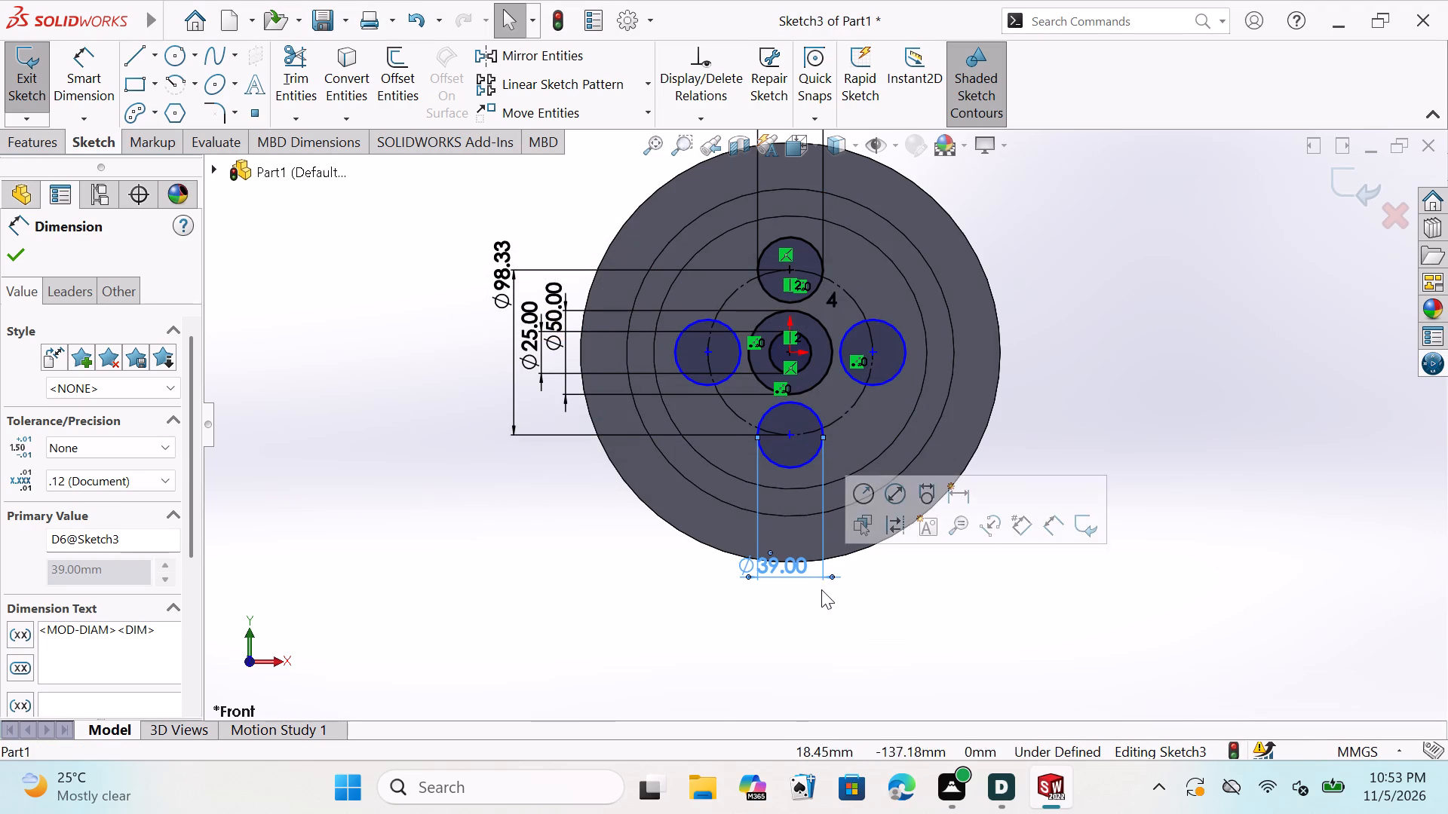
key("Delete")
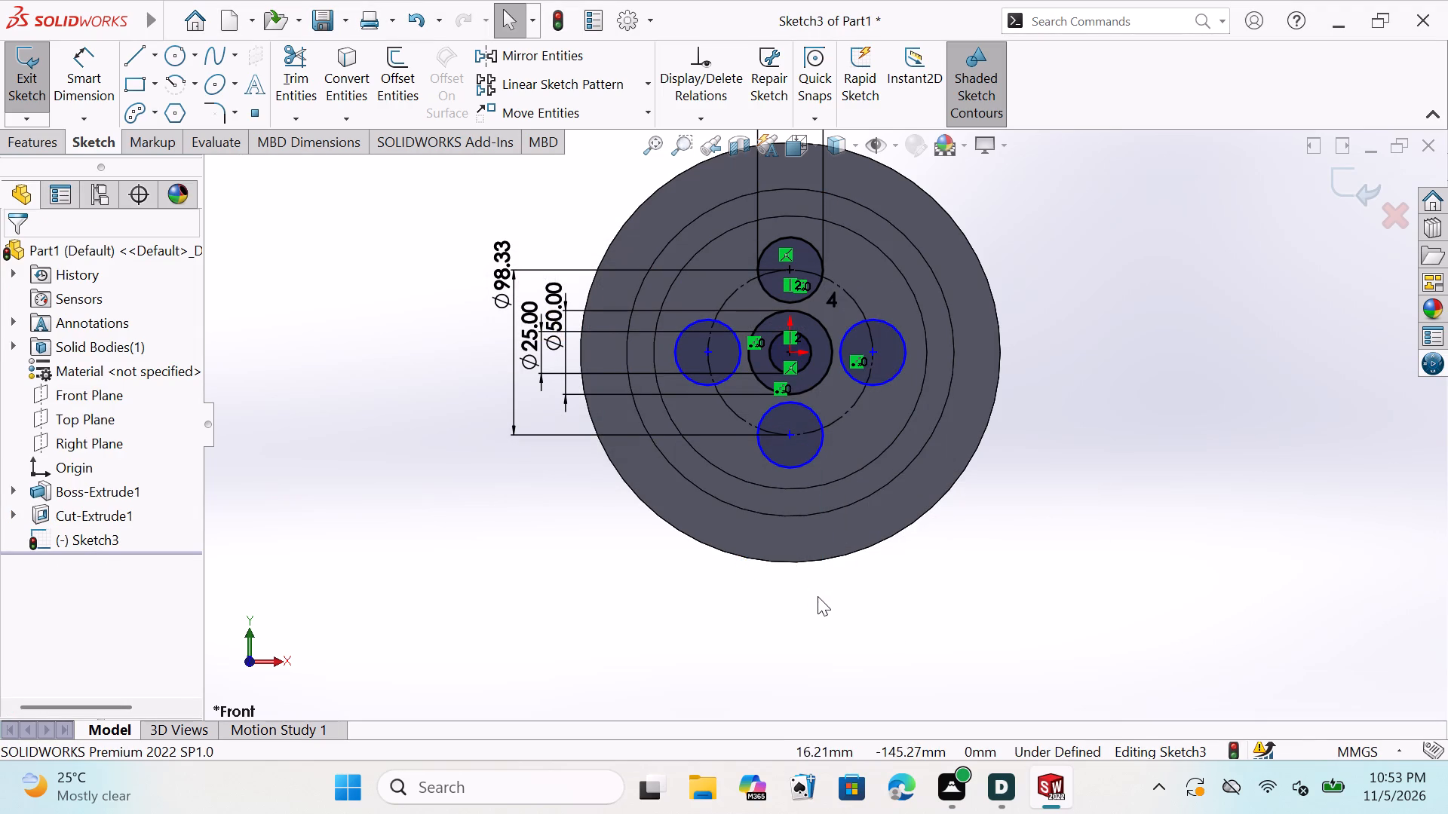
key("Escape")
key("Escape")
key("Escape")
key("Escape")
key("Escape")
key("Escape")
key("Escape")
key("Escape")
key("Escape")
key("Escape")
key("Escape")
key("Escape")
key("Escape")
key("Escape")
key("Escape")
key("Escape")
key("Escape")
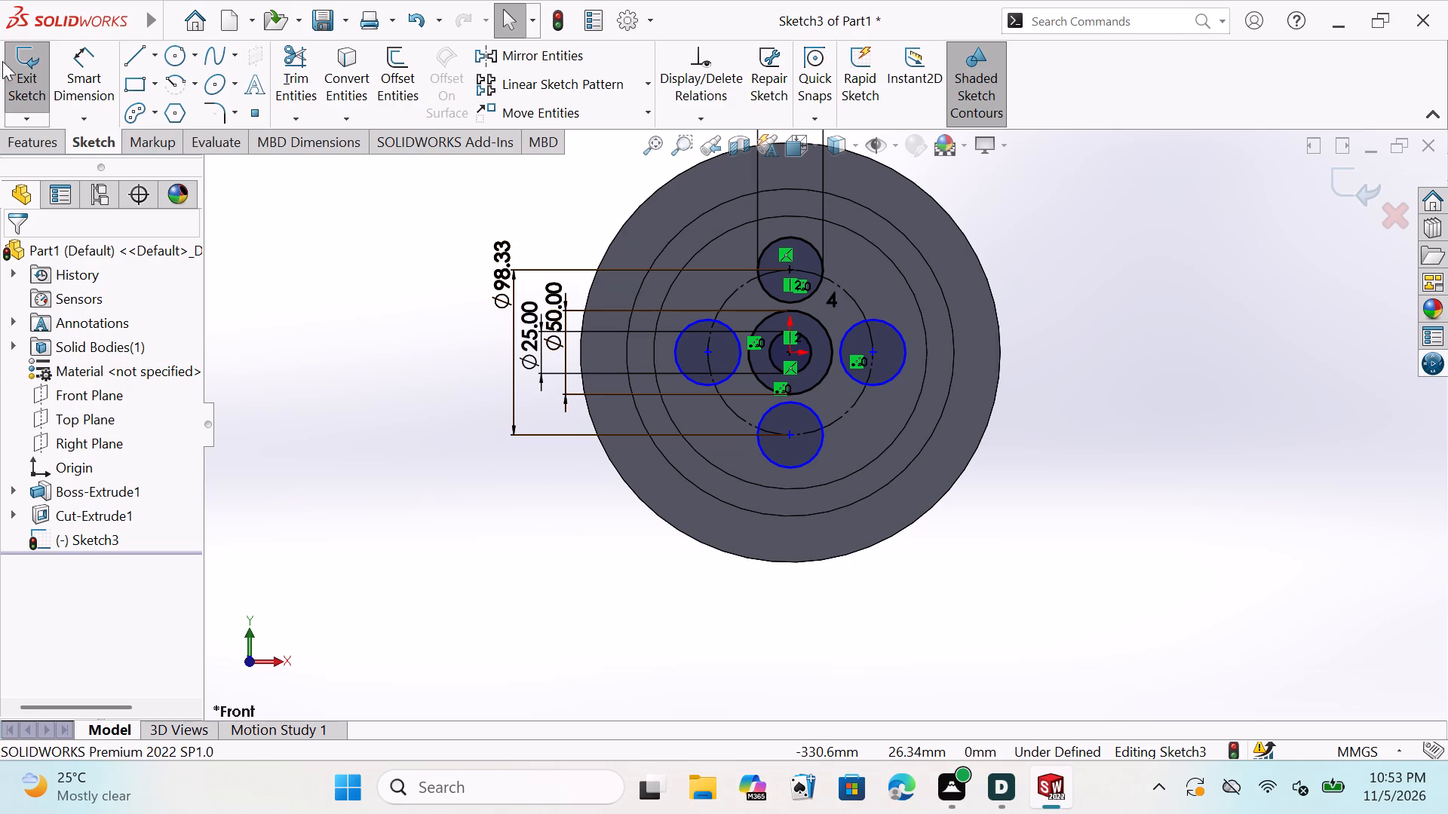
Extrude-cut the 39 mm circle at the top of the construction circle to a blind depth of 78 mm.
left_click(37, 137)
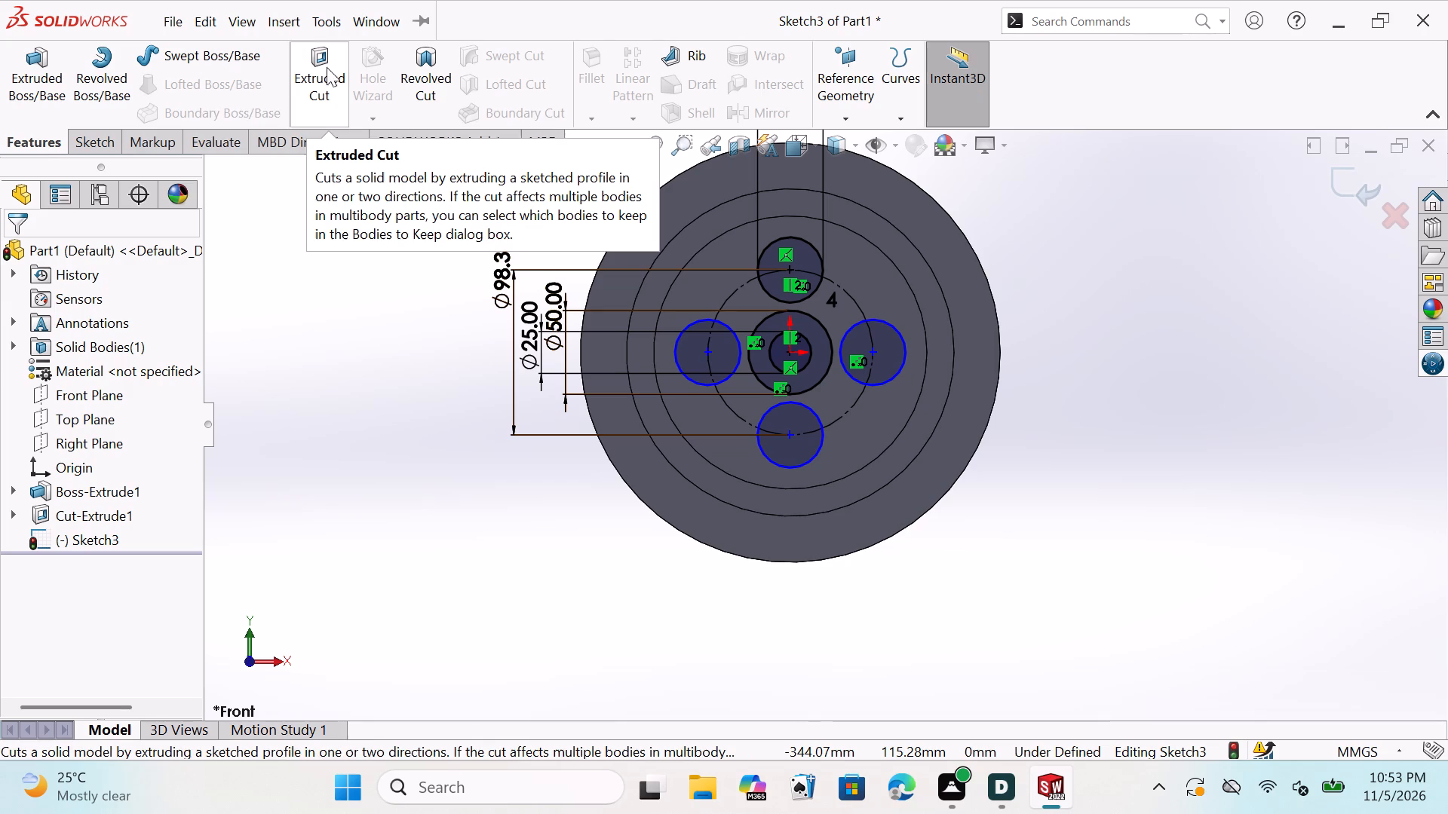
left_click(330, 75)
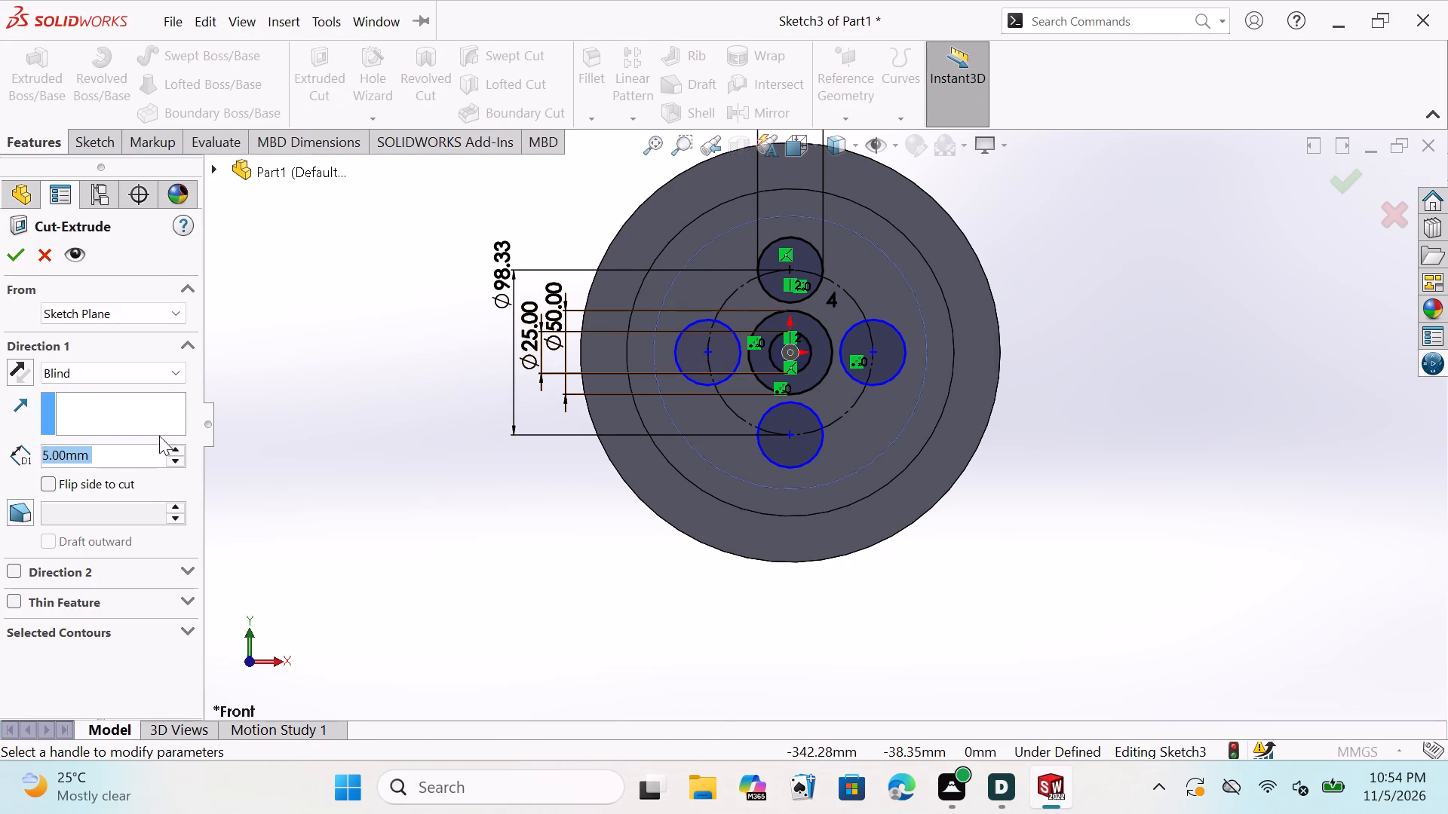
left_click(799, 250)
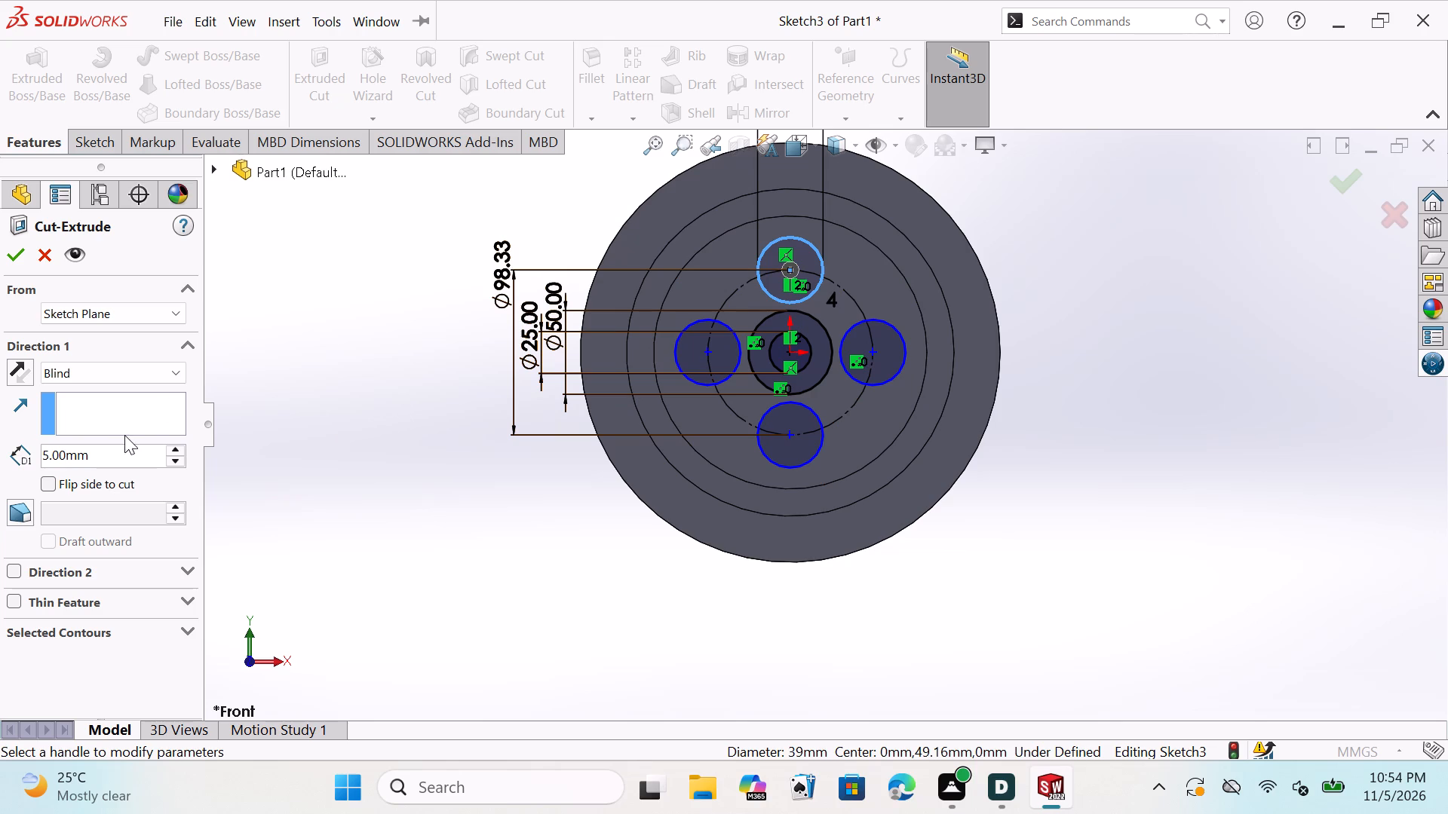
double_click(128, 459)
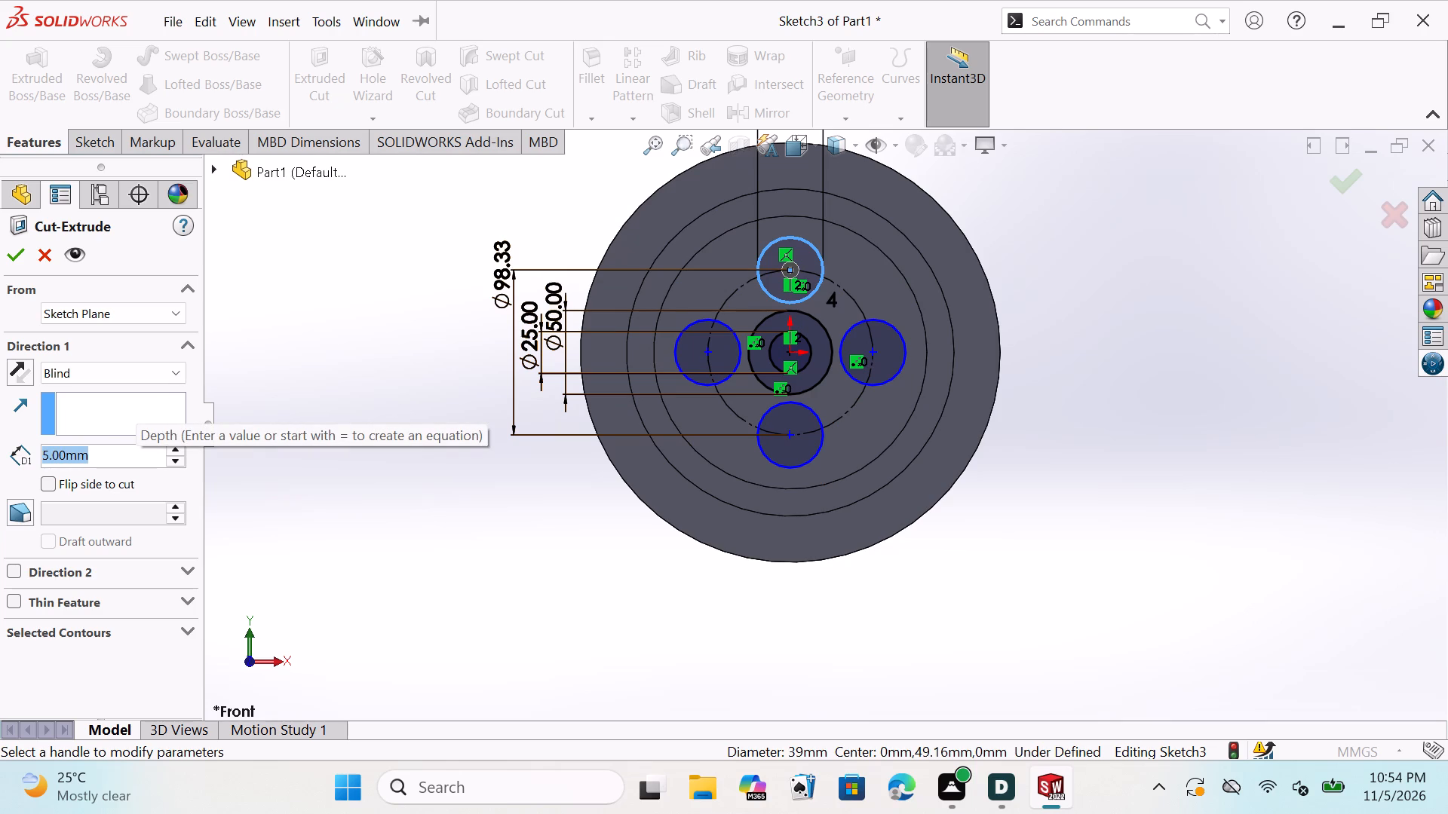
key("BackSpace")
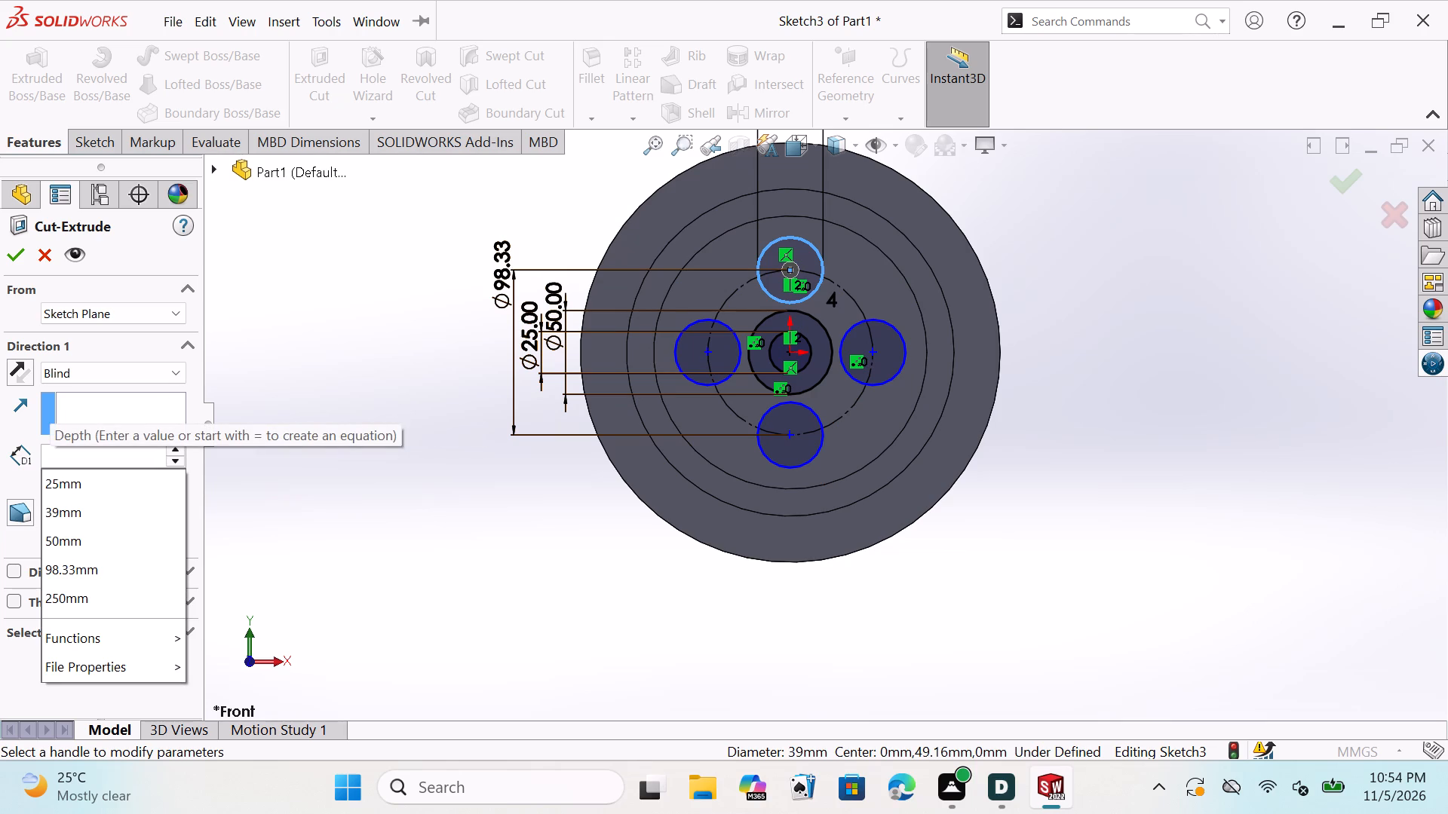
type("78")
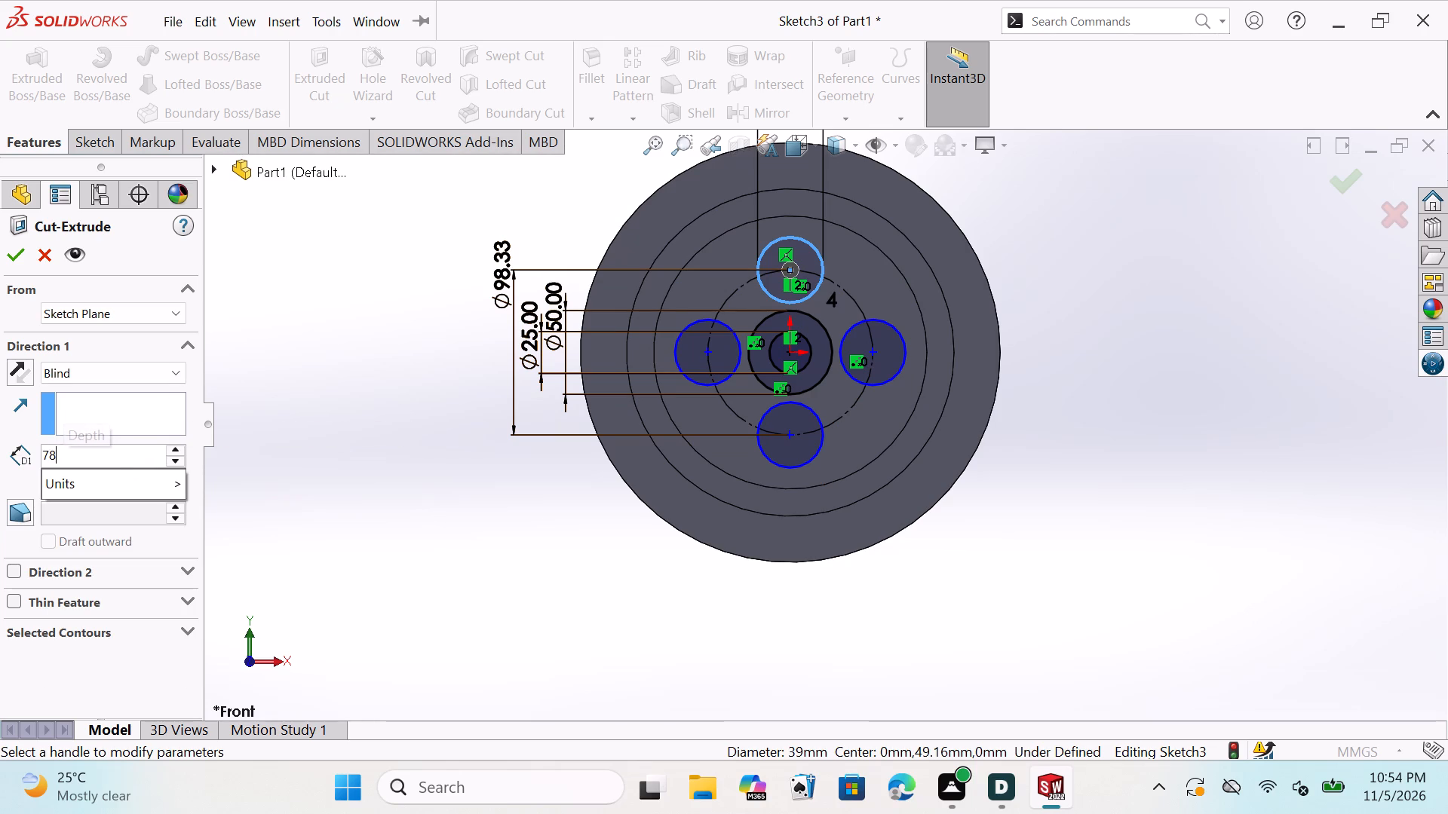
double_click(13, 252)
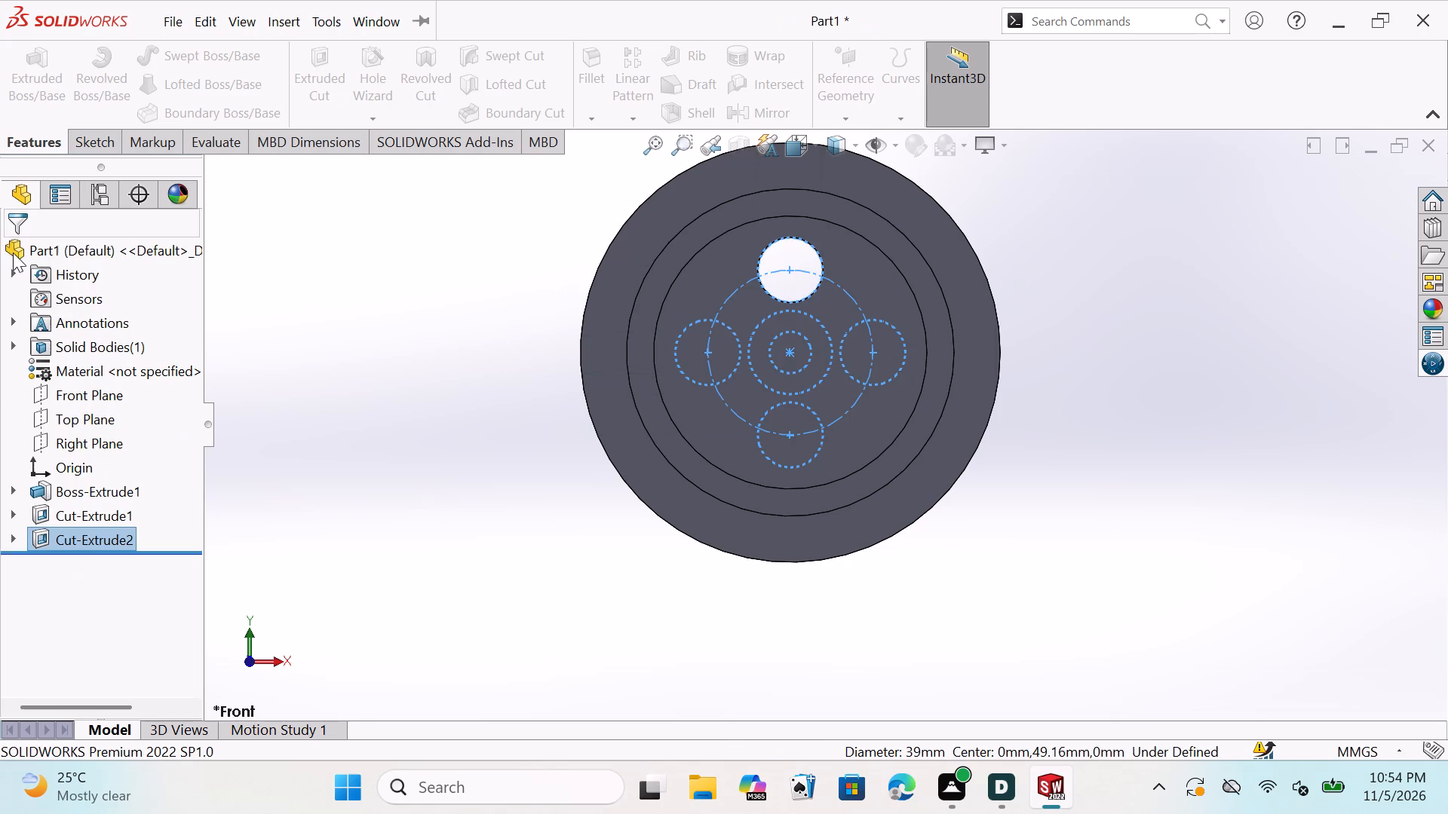
Examine the hole cut through the disc from the side, the back and the front.
middle_click(1073, 367)
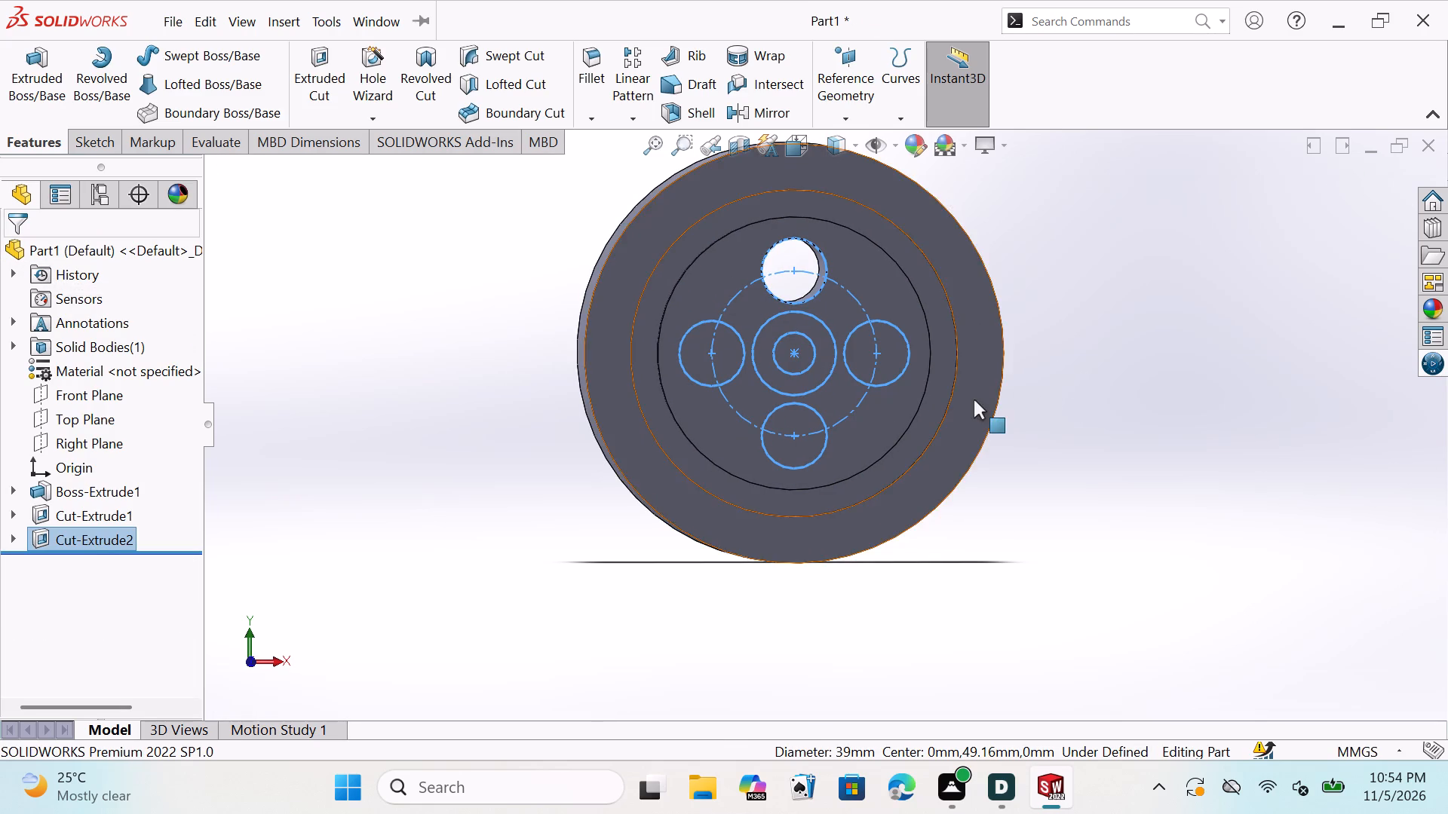
middle_click_drag(1055, 439, 1038, 442)
middle_click_drag(1081, 435, 969, 451)
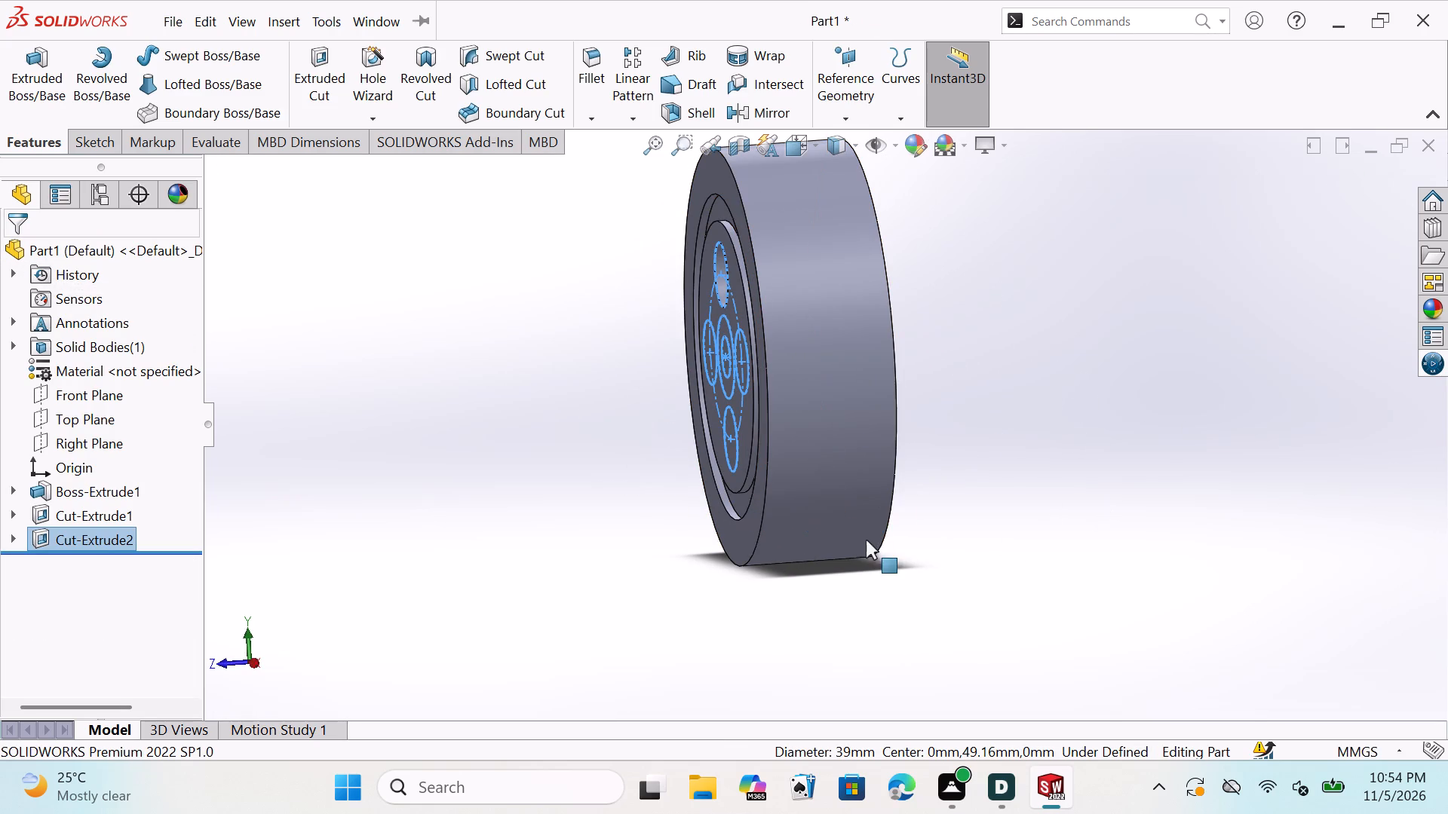
middle_click_drag(1094, 517, 1021, 520)
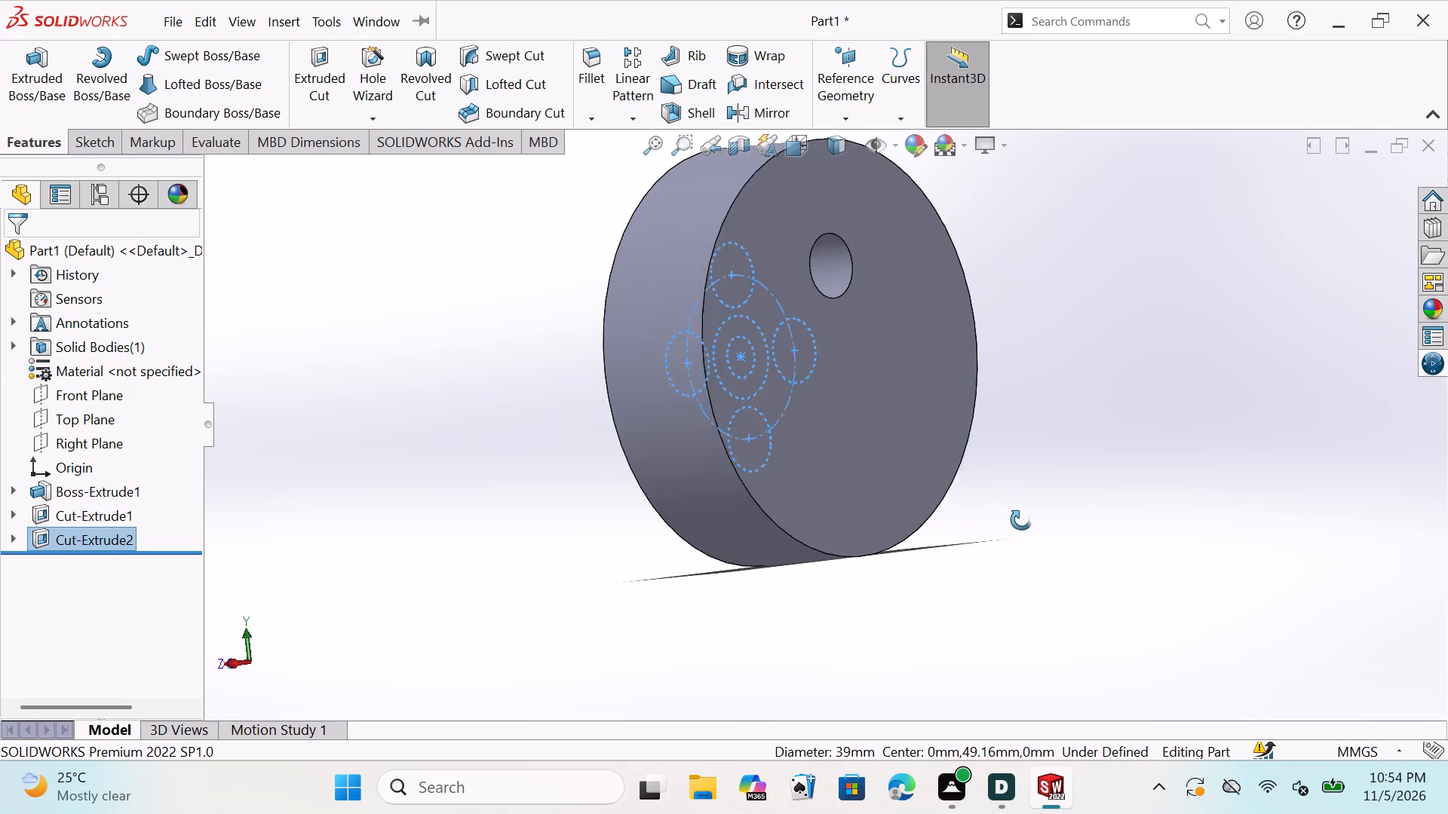
middle_click_drag(1021, 520, 1073, 490)
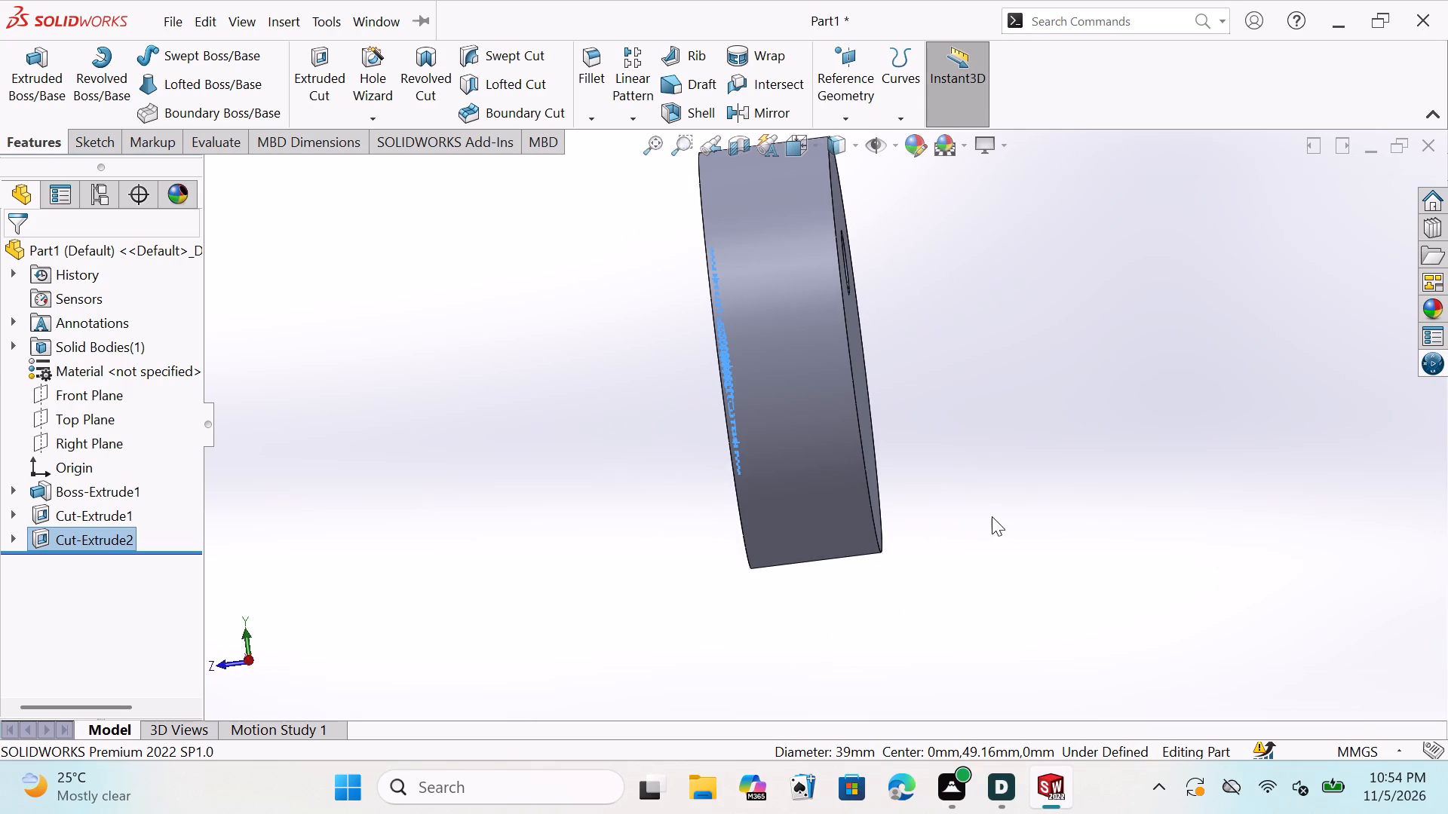
middle_click_drag(989, 515, 1139, 477)
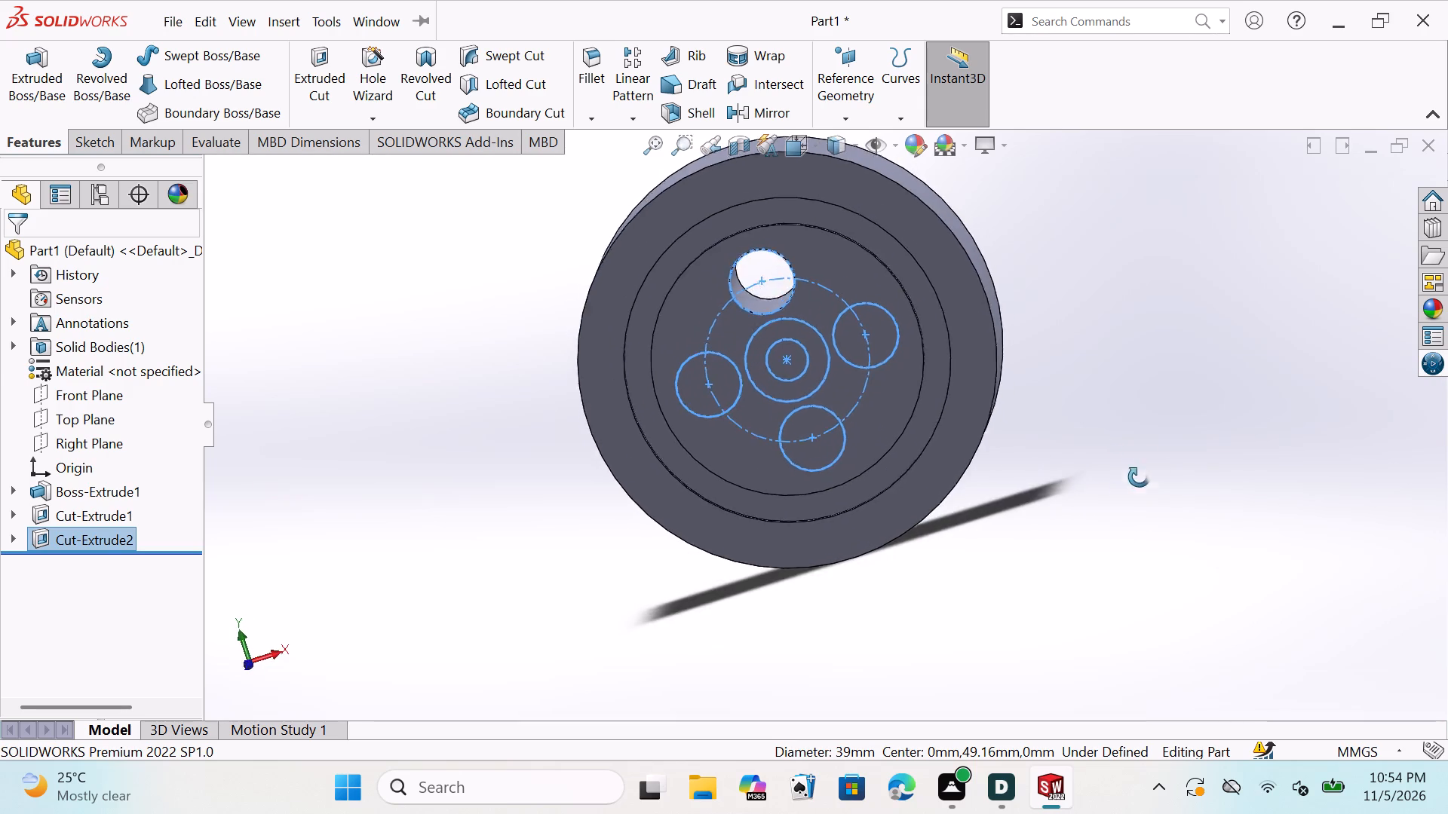
middle_click_drag(1139, 477, 1169, 448)
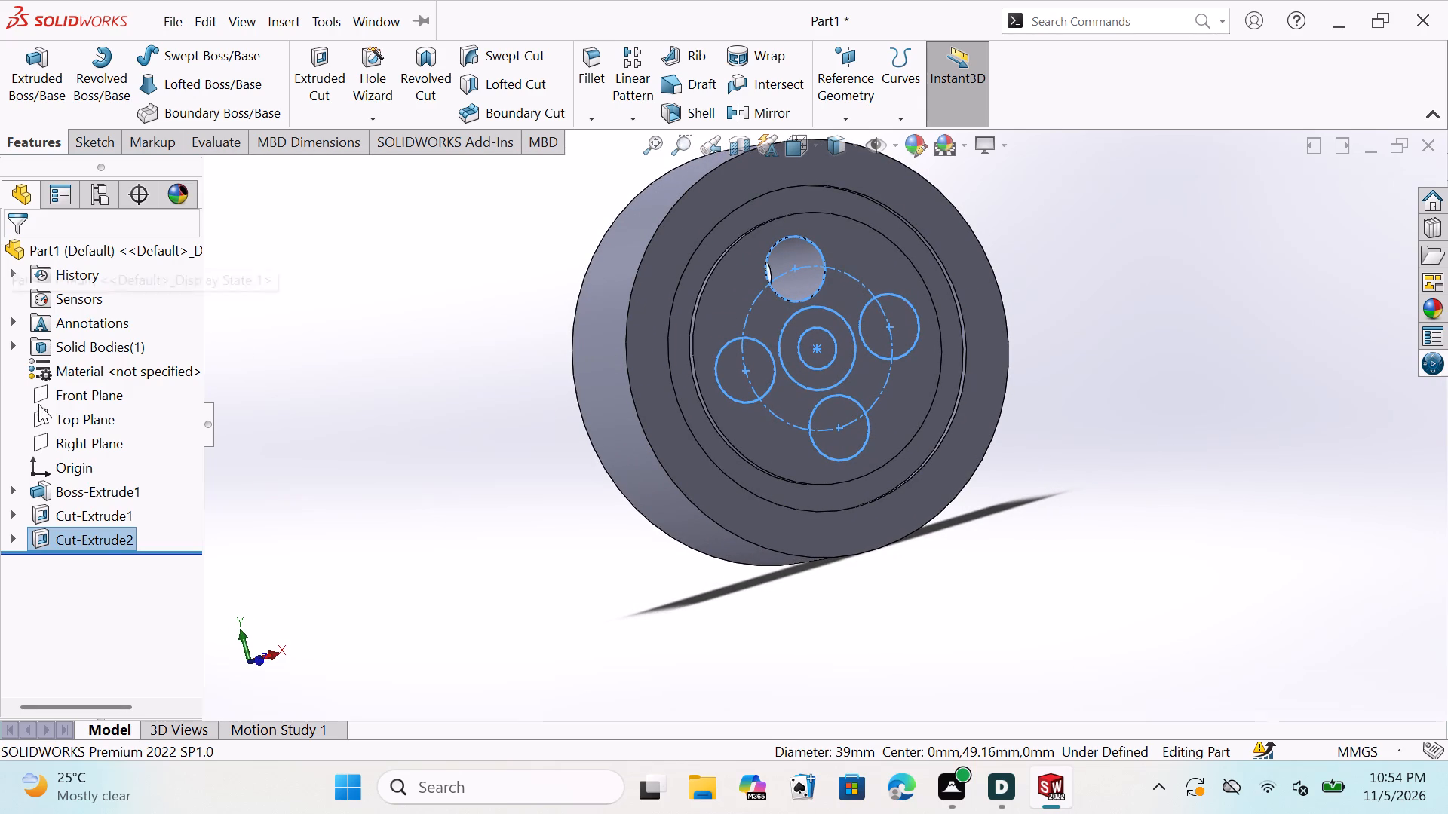
left_click(103, 396)
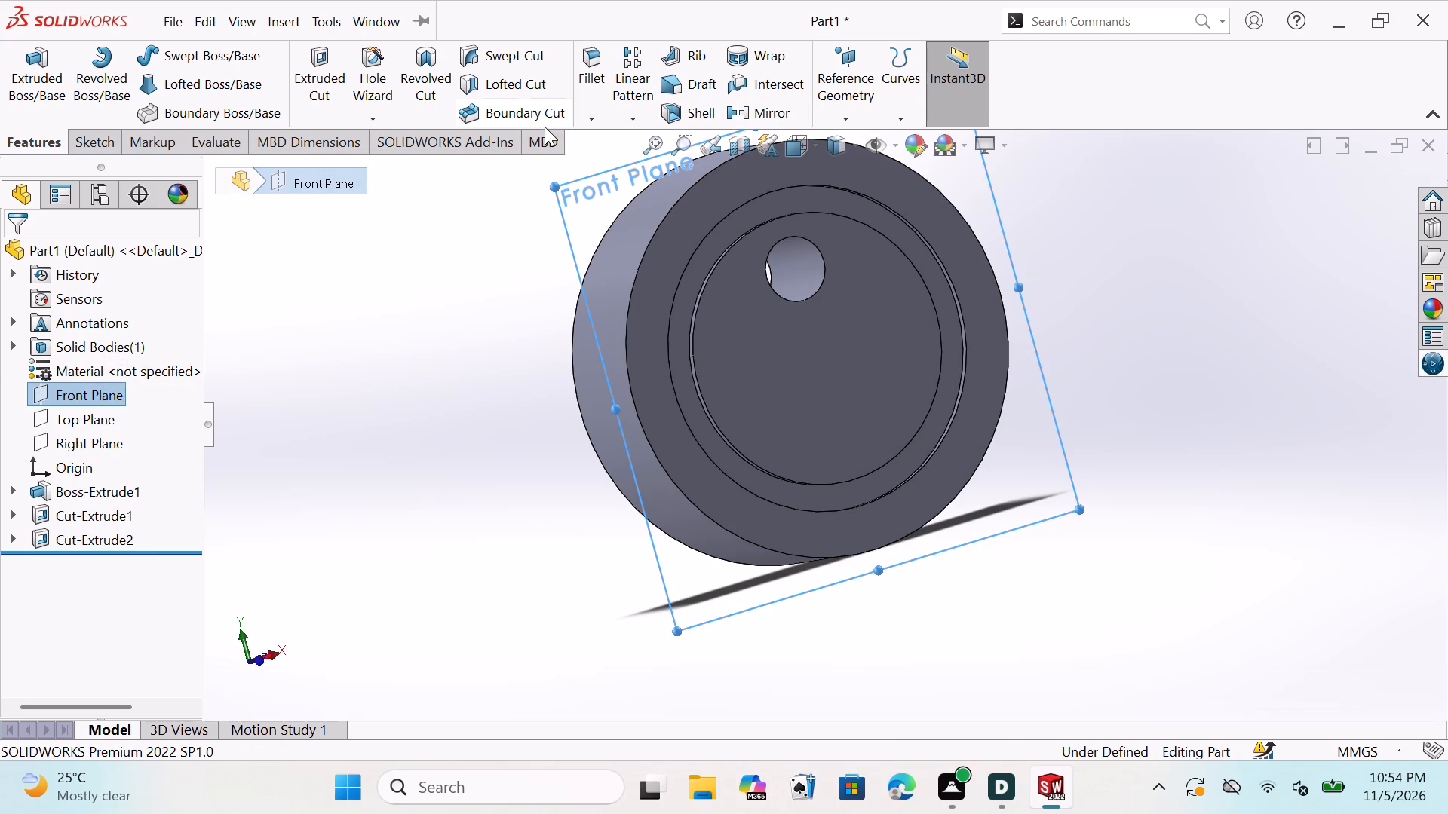
left_click(790, 145)
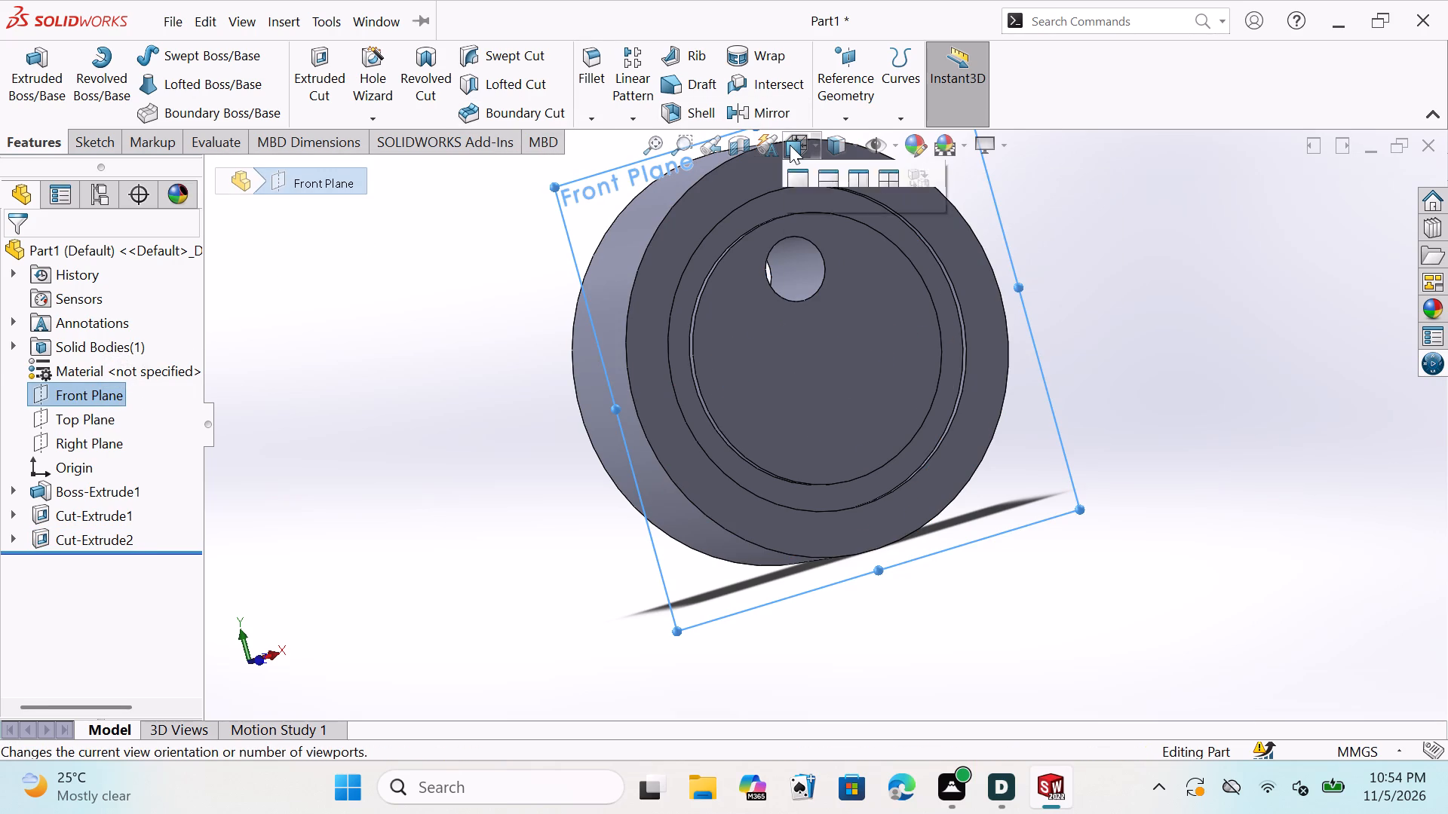
left_click(913, 265)
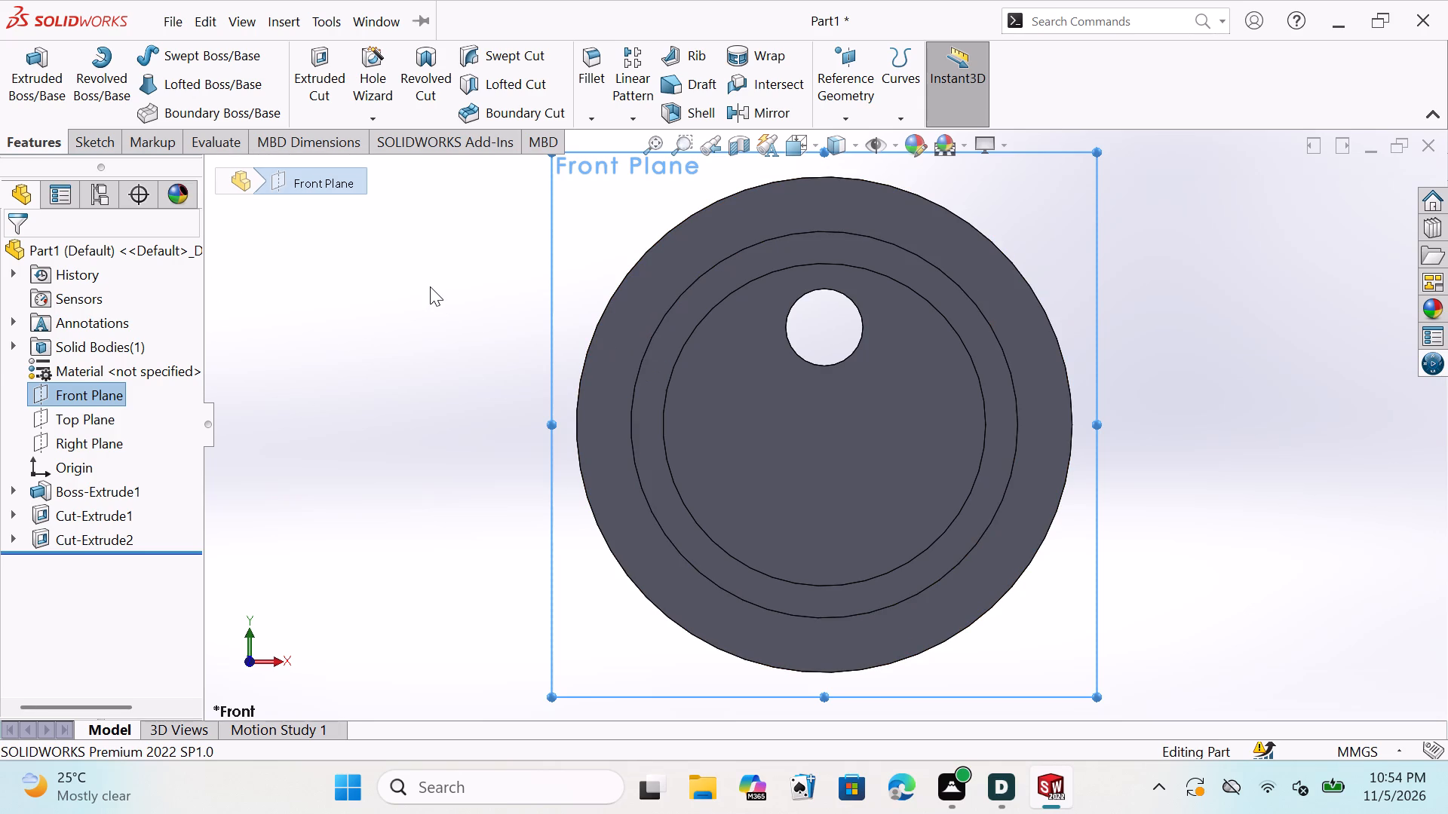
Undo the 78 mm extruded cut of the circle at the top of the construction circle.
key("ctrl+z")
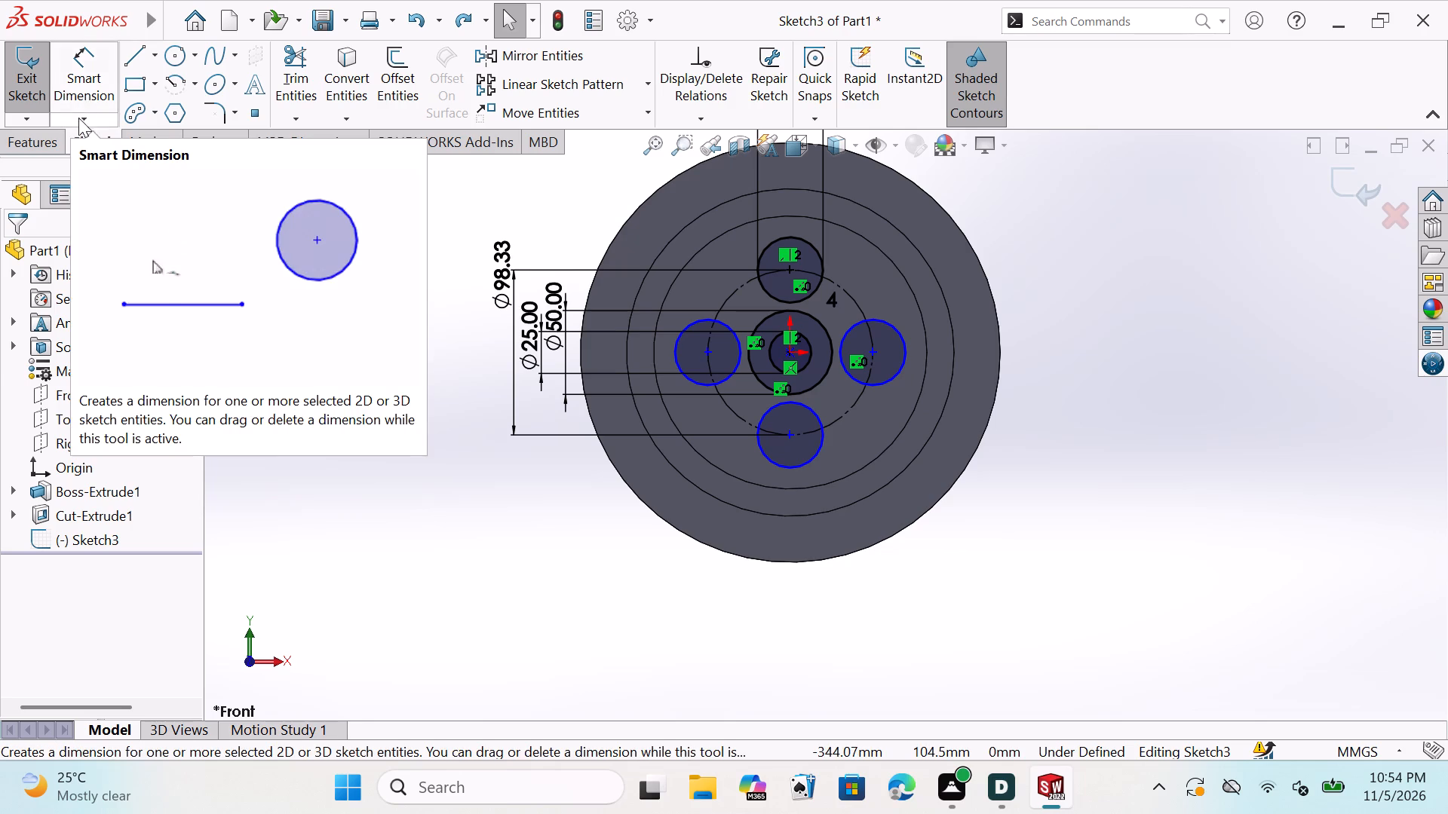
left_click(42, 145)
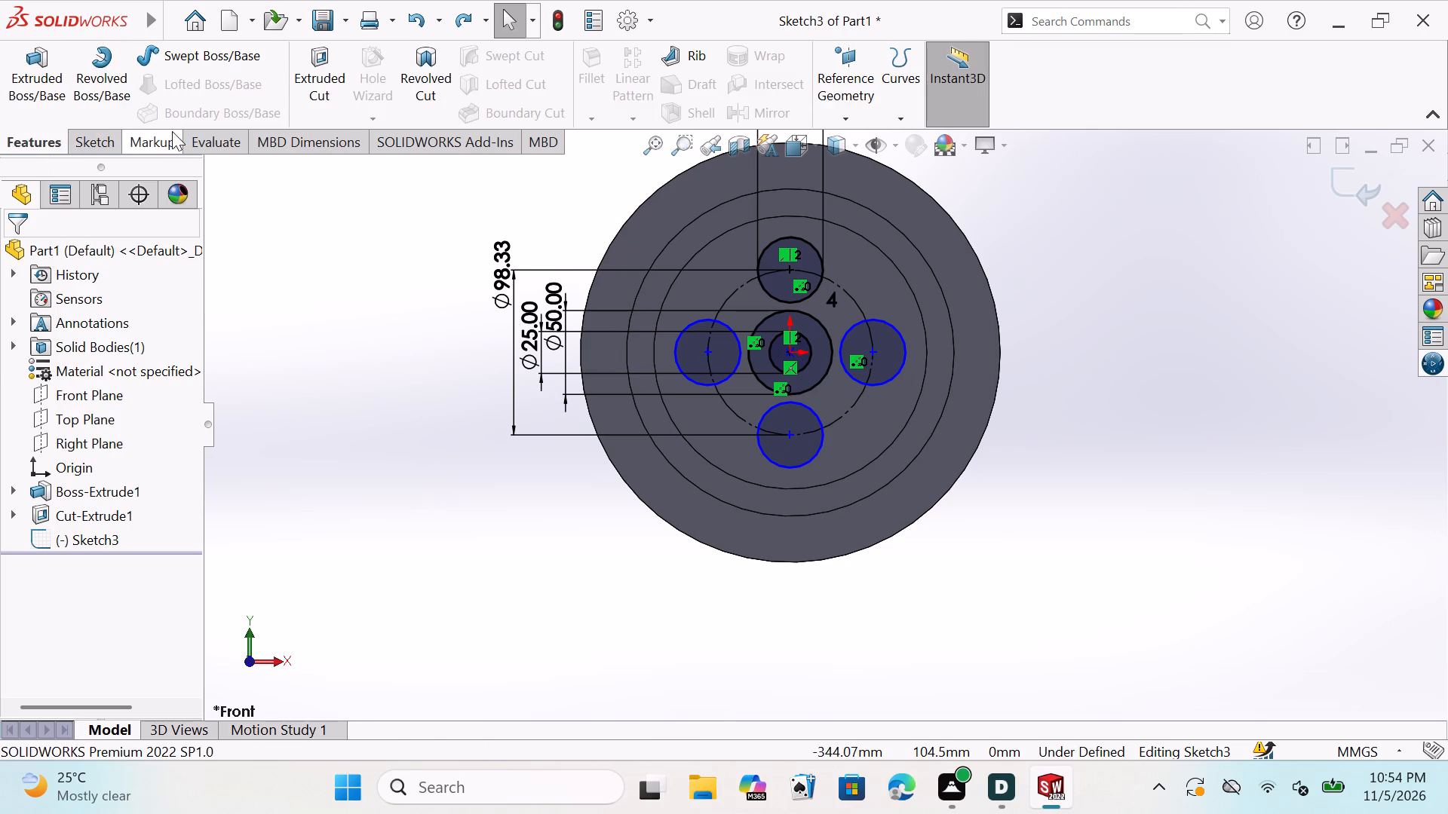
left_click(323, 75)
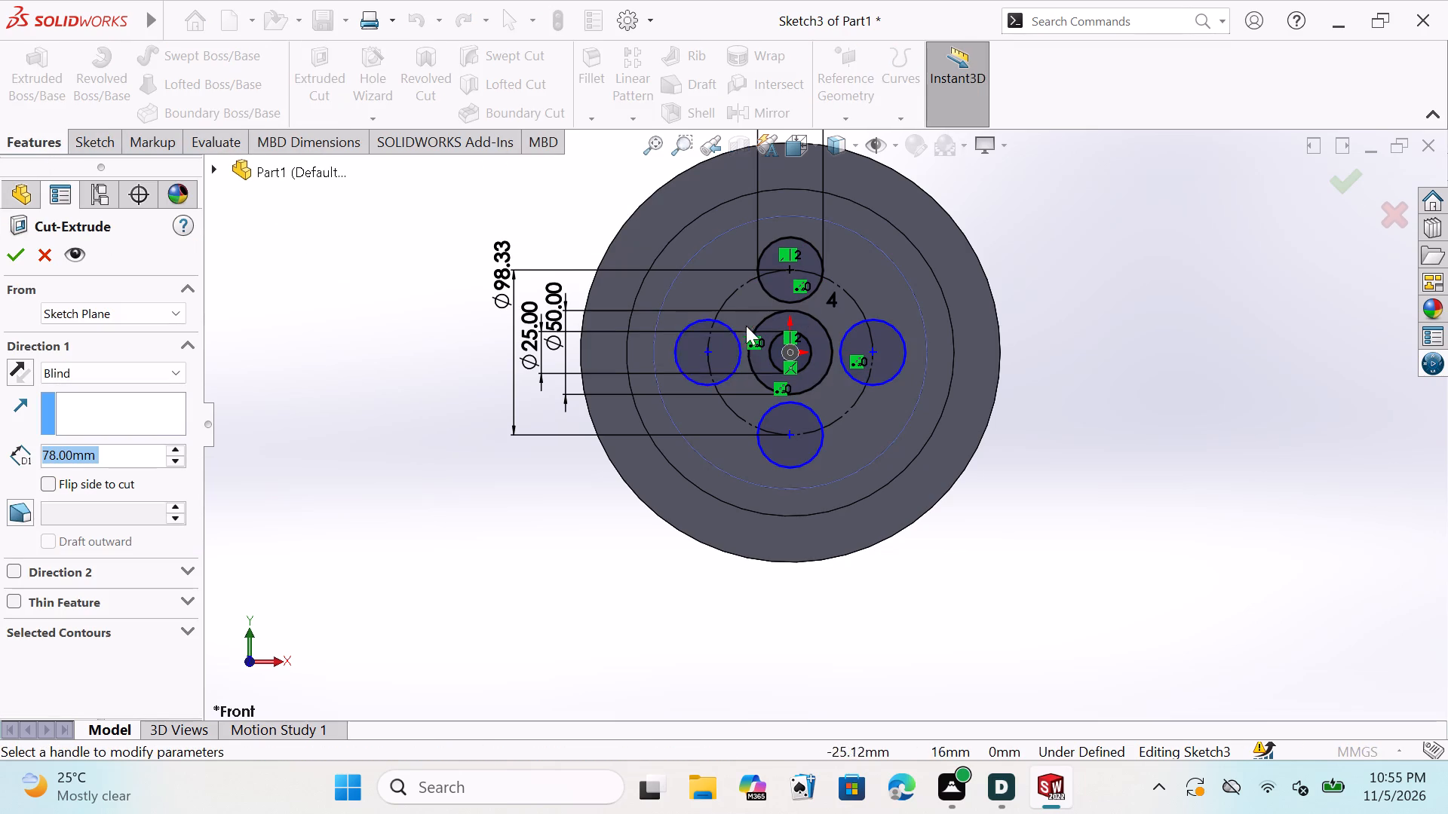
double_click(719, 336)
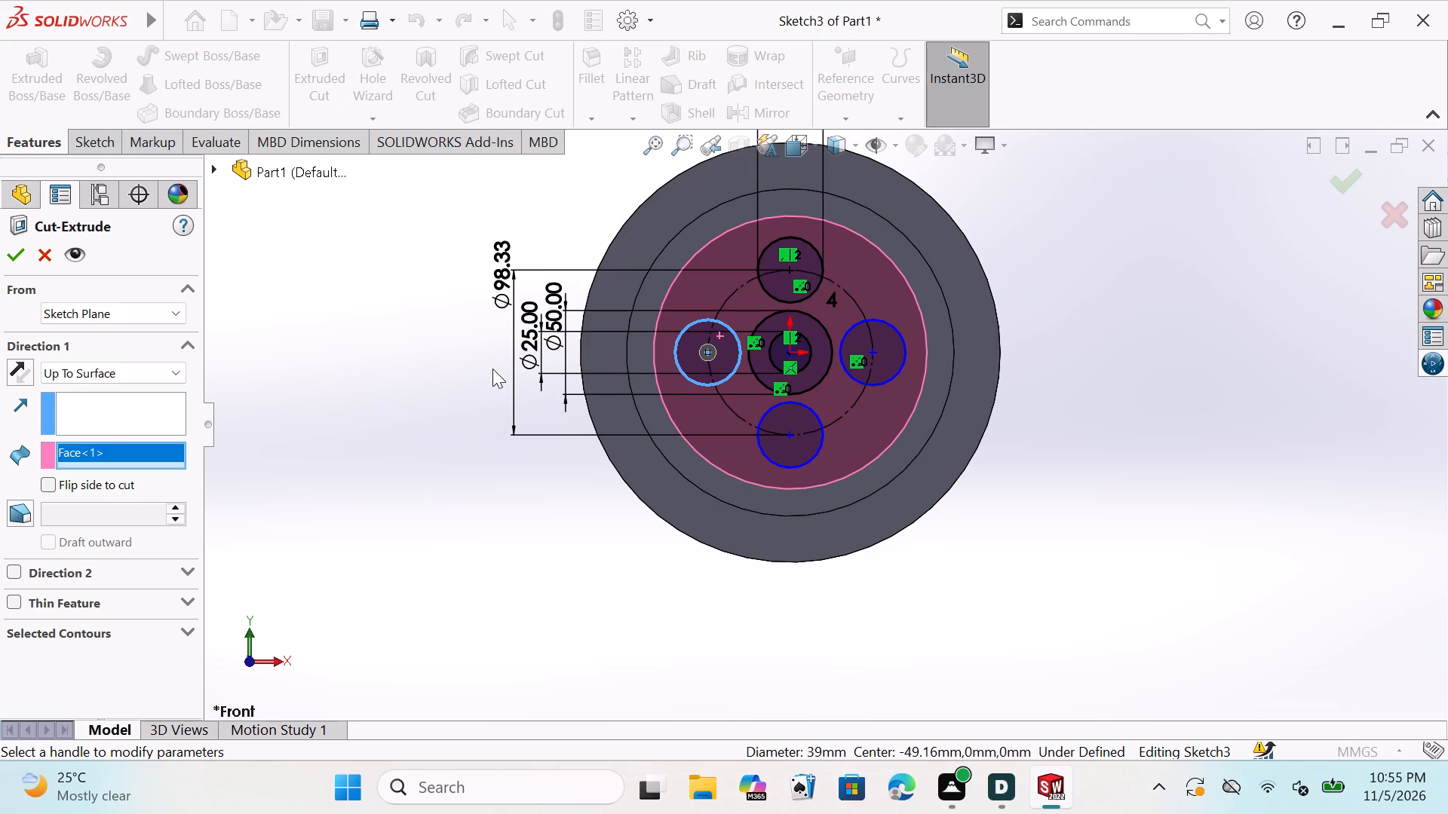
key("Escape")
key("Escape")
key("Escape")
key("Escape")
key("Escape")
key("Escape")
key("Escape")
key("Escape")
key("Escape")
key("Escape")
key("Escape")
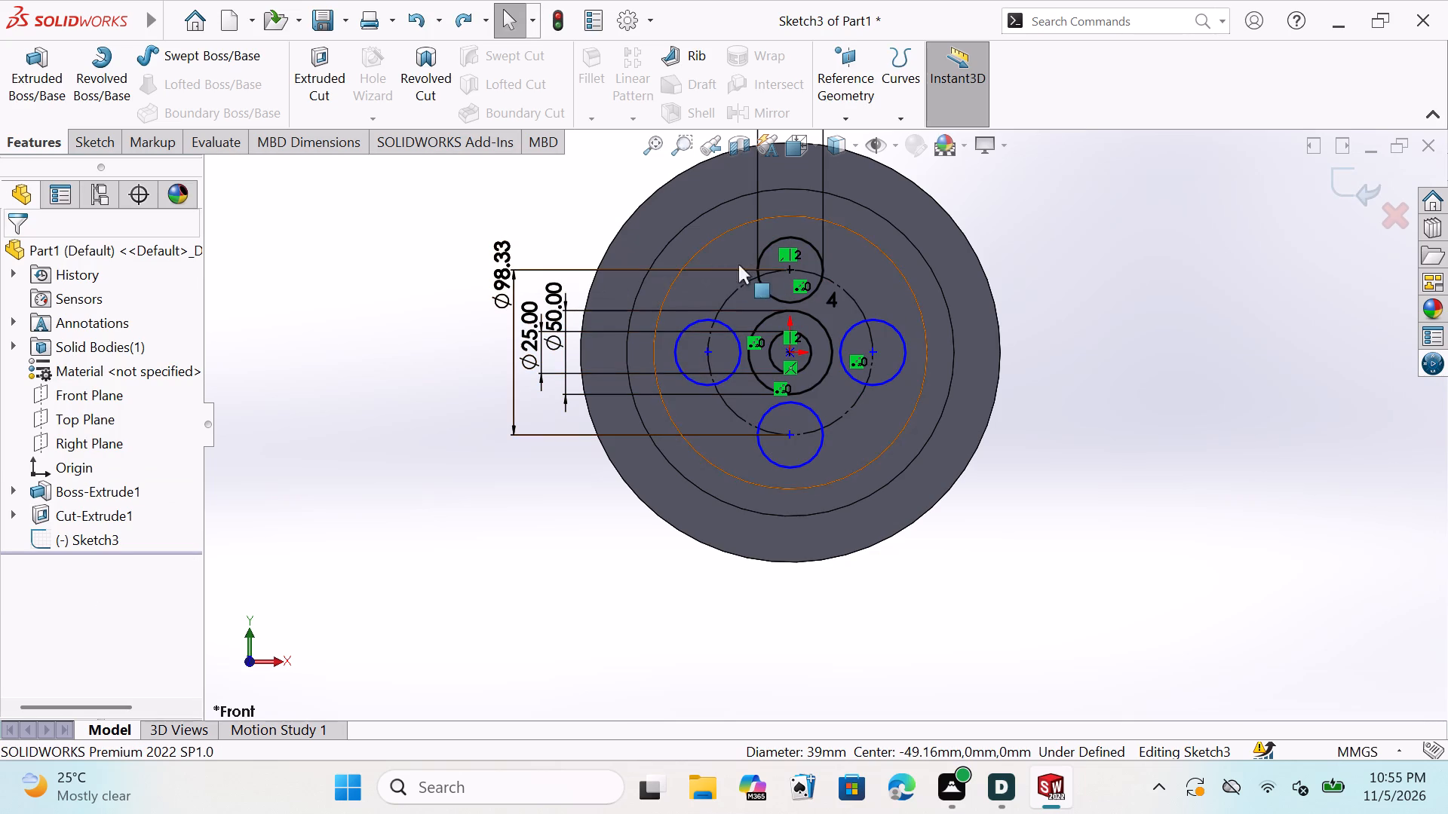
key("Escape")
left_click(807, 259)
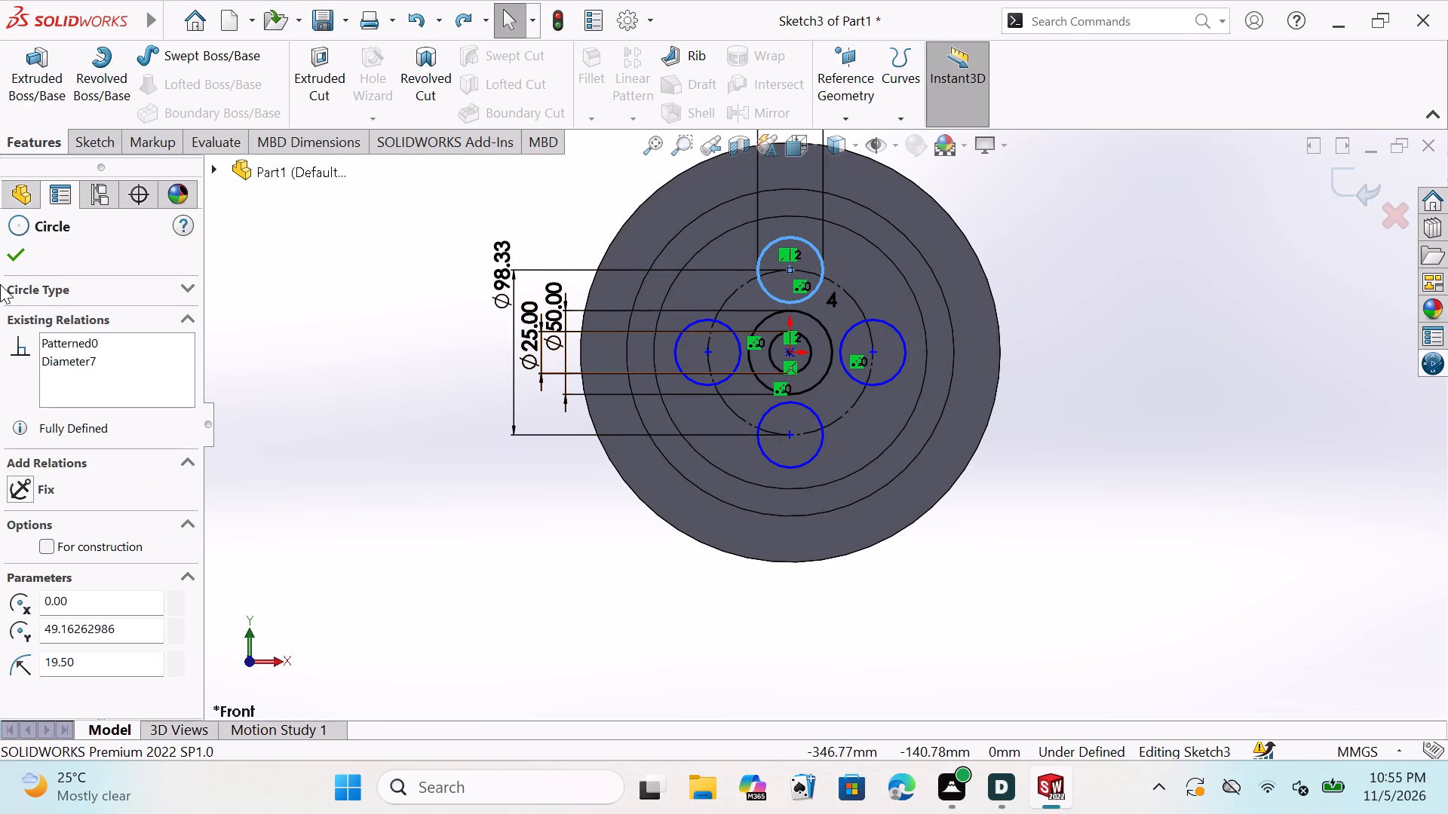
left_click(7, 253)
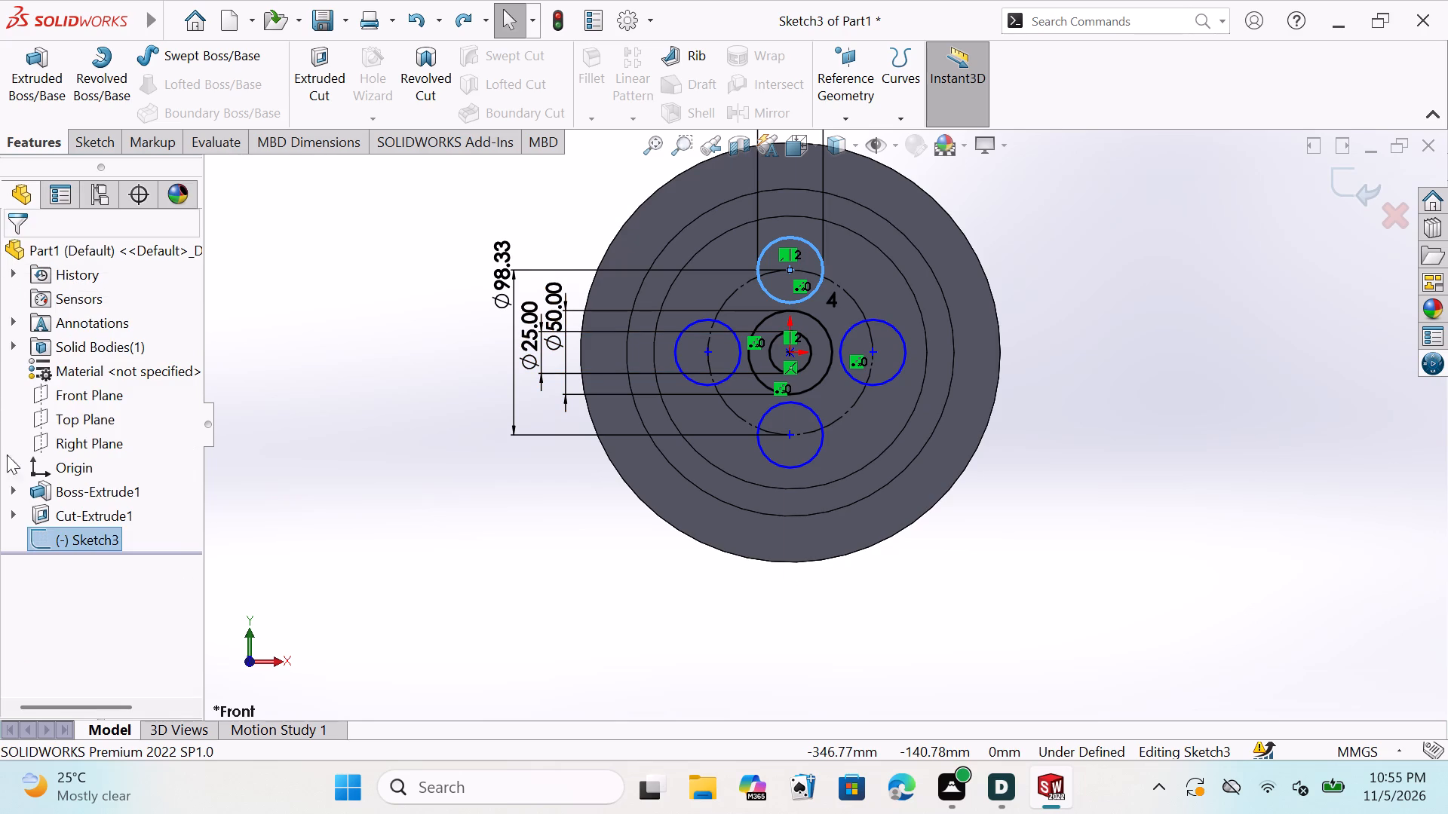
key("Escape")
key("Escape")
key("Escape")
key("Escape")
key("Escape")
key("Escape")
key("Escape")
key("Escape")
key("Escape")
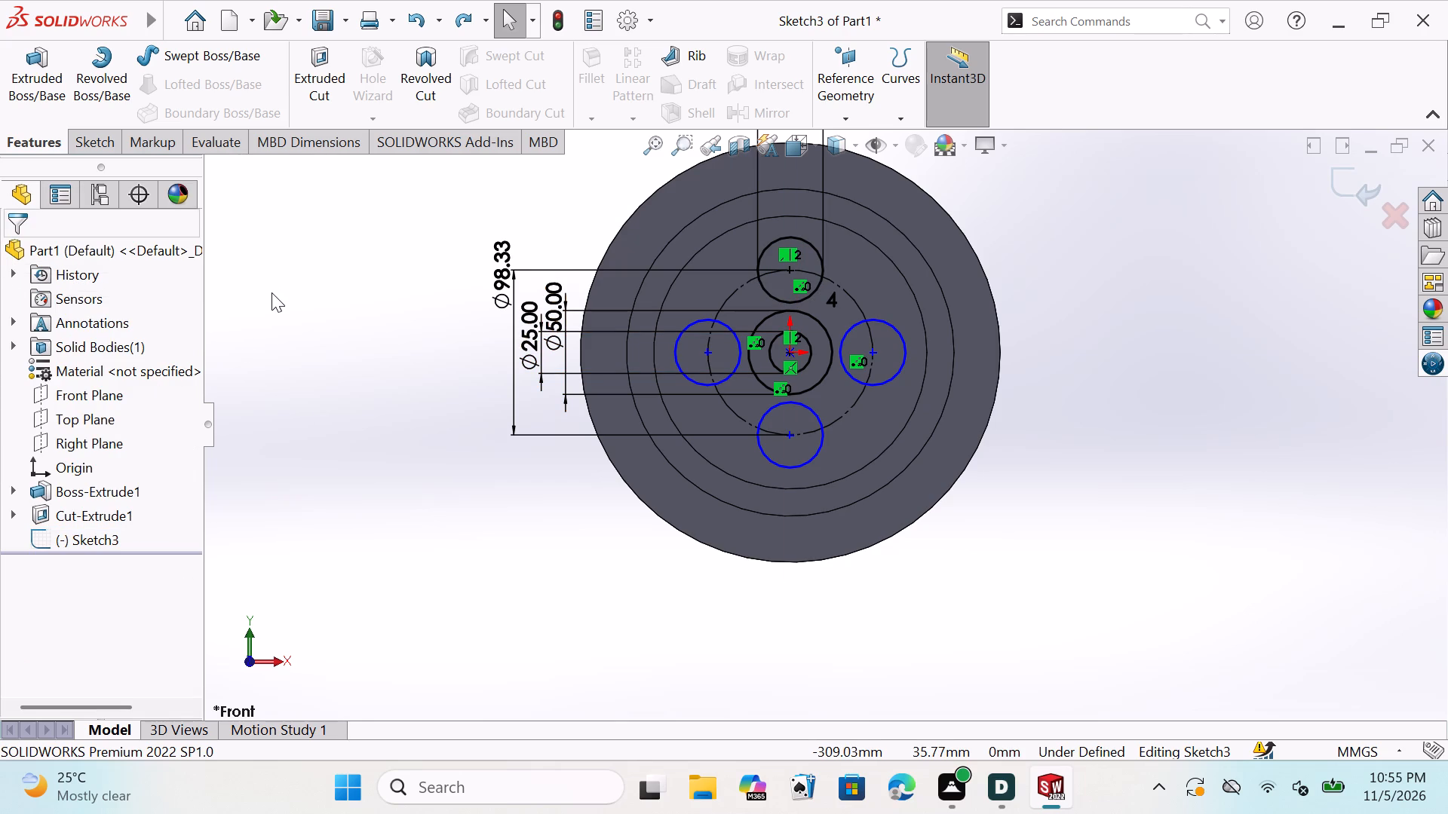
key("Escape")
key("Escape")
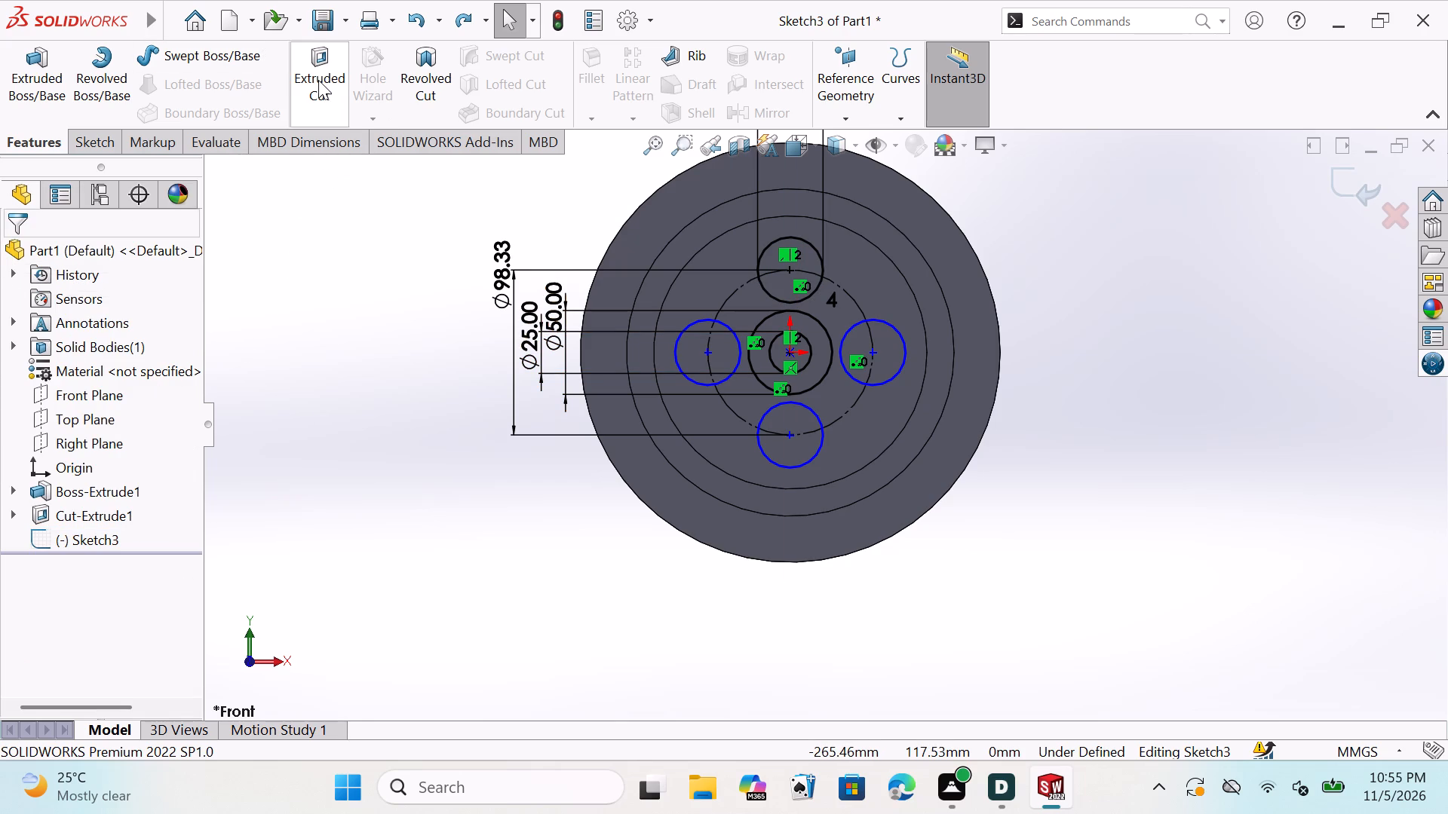
Extrude-cut the 39 mm circle at the top of the construction circle to a blind depth of 78 mm.
left_click(318, 80)
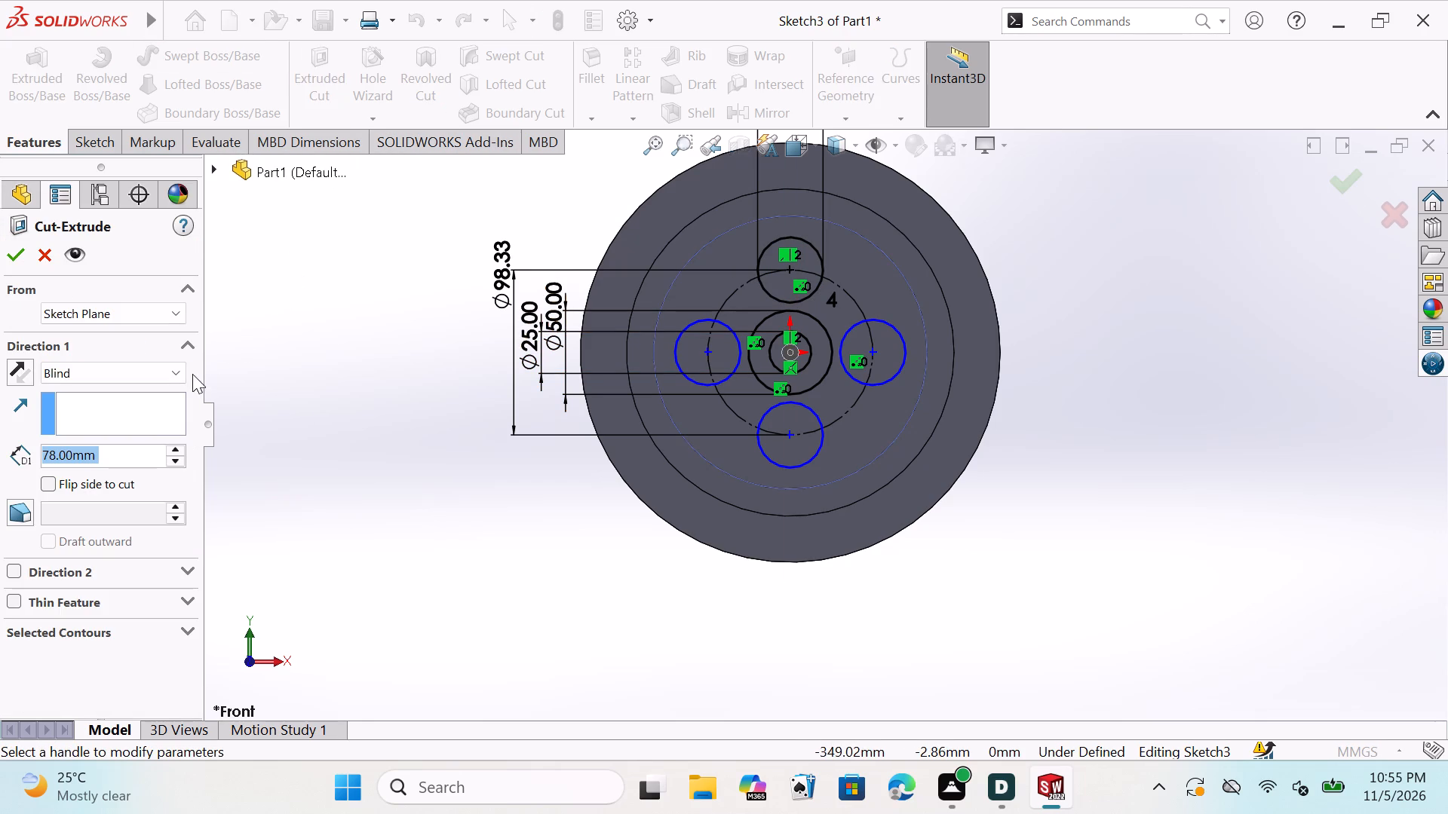
left_click(810, 259)
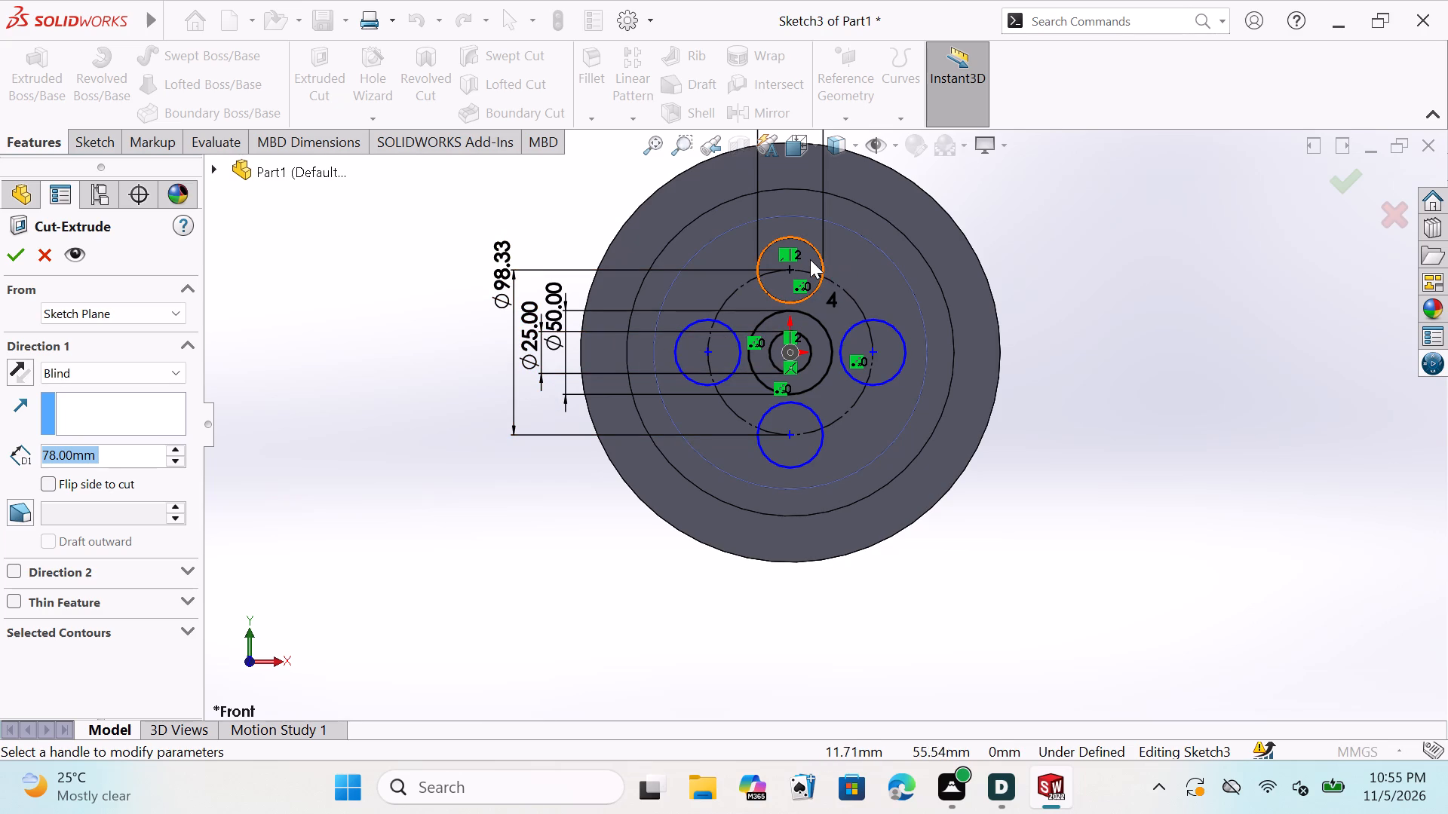
left_click(20, 256)
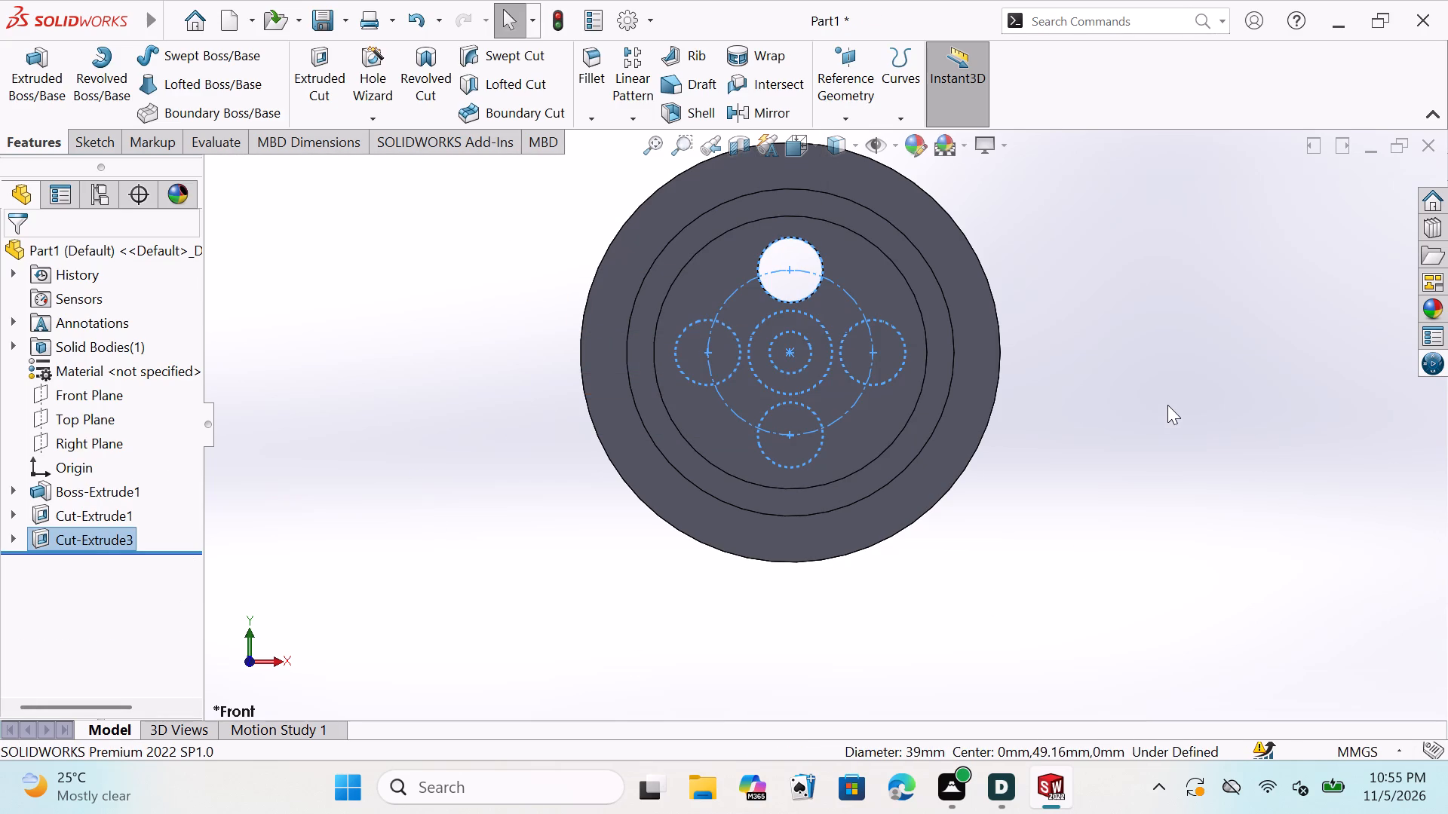
key("Escape")
key("Escape")
key("Escape")
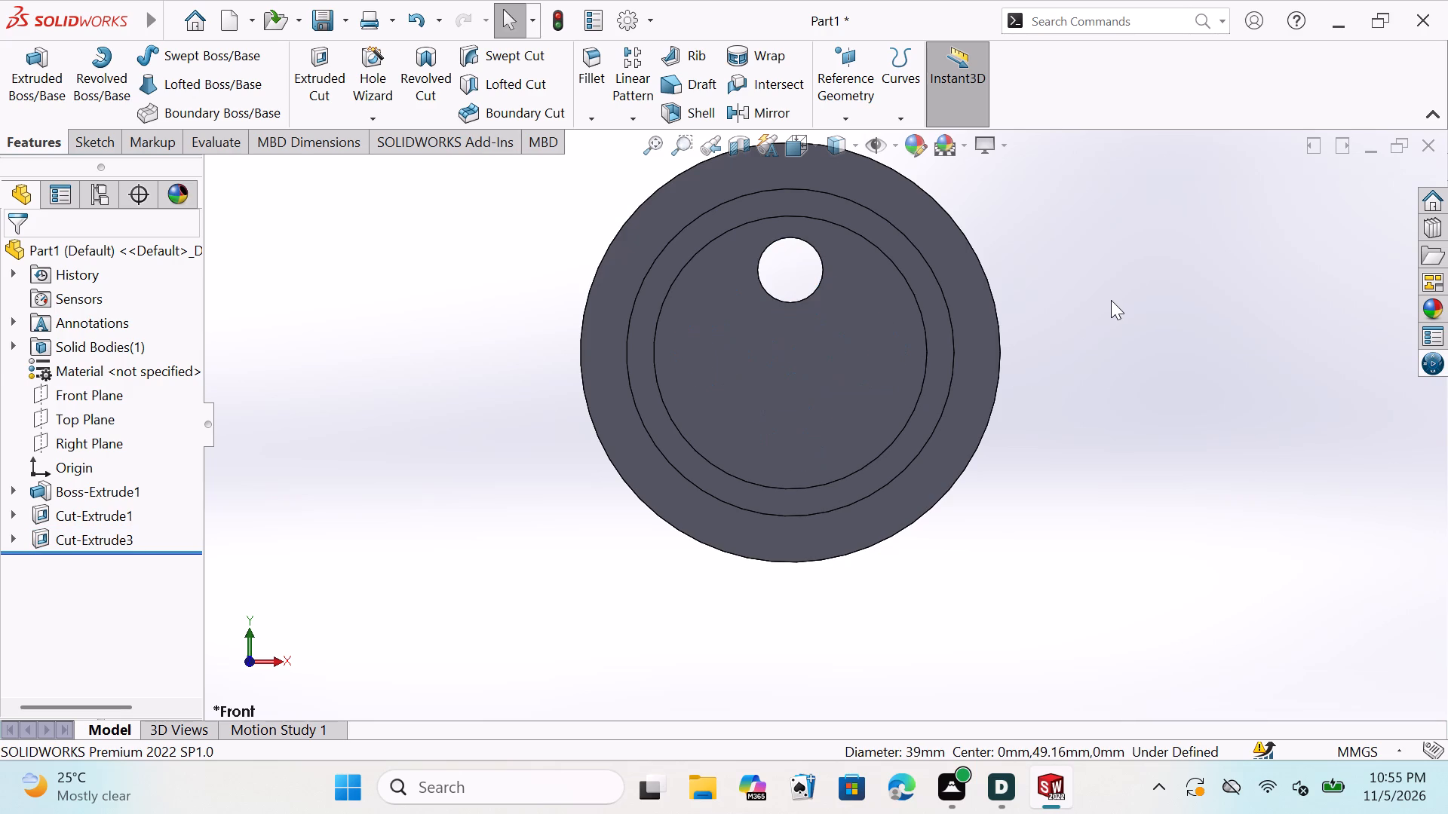
key("Escape")
key("Escape")
key("Escape")
key("Escape")
key("Escape")
key("Escape")
key("Escape")
key("Escape")
Examine the hole cut through the disc from the front and from angled views on both sides.
scroll(1047, 314, "up", 1)
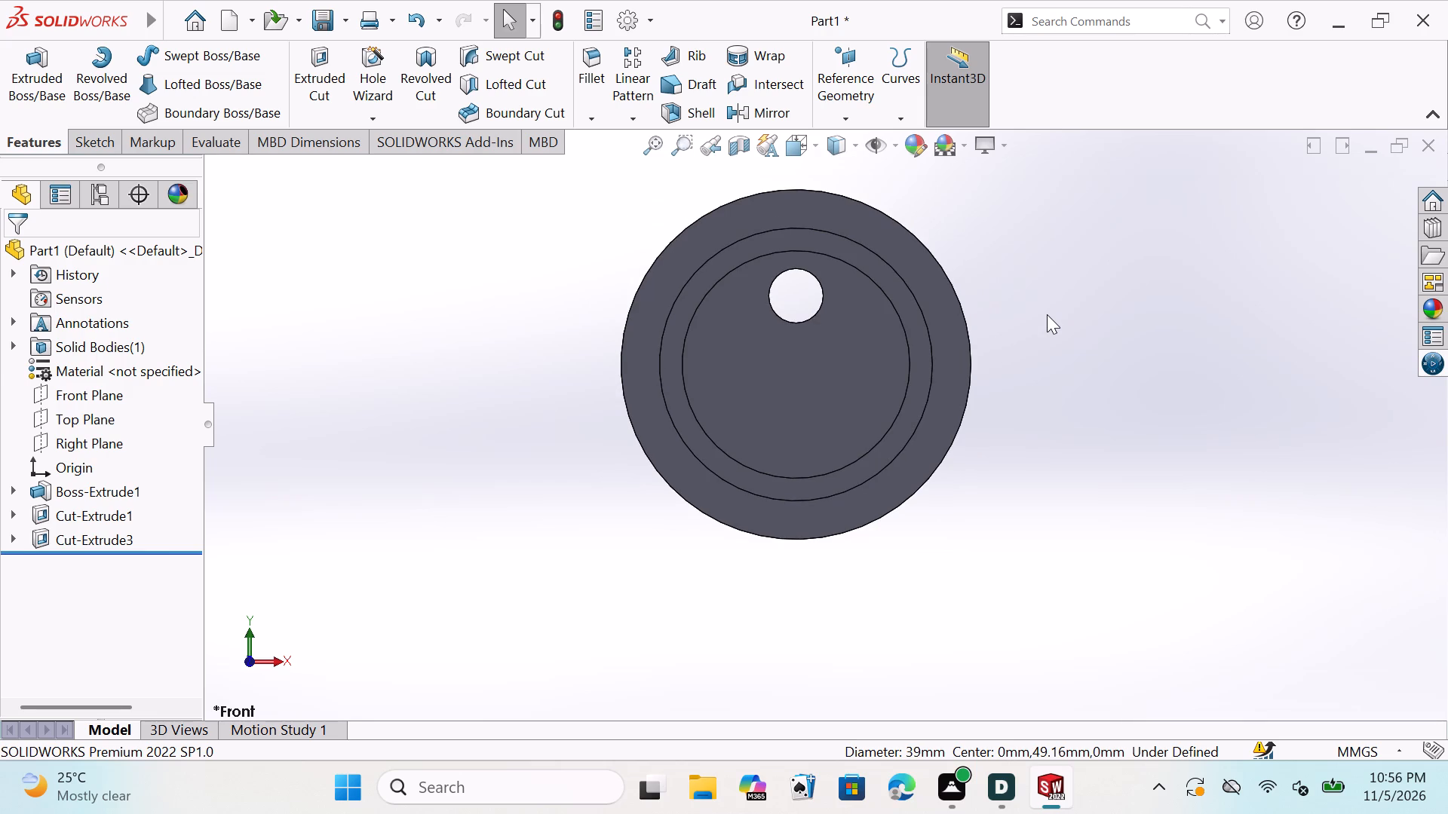
scroll(1047, 314, "down", 1)
scroll(1047, 314, "up", 2)
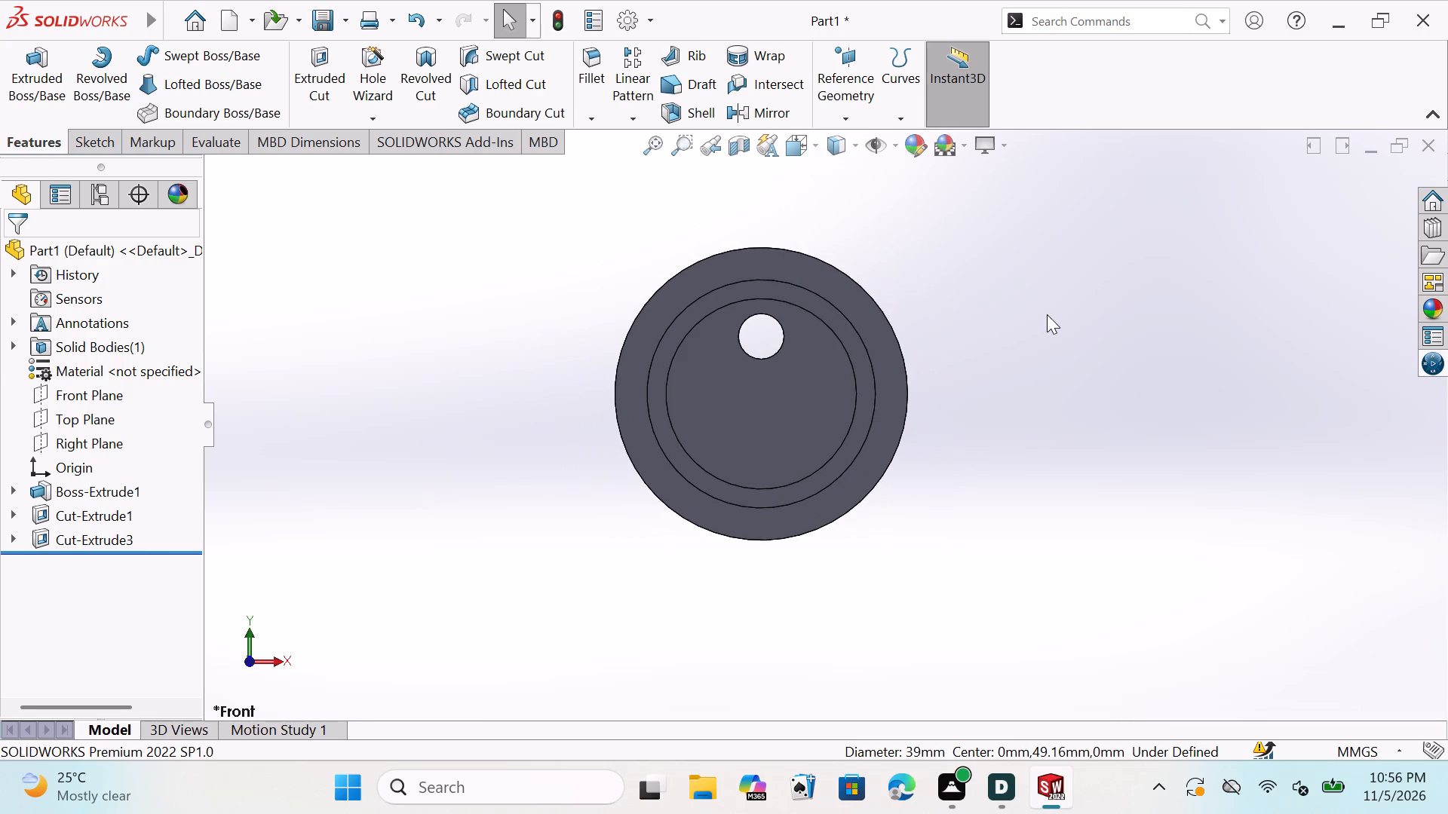
scroll(1047, 314, "up", 1)
scroll(1047, 314, "down", 1)
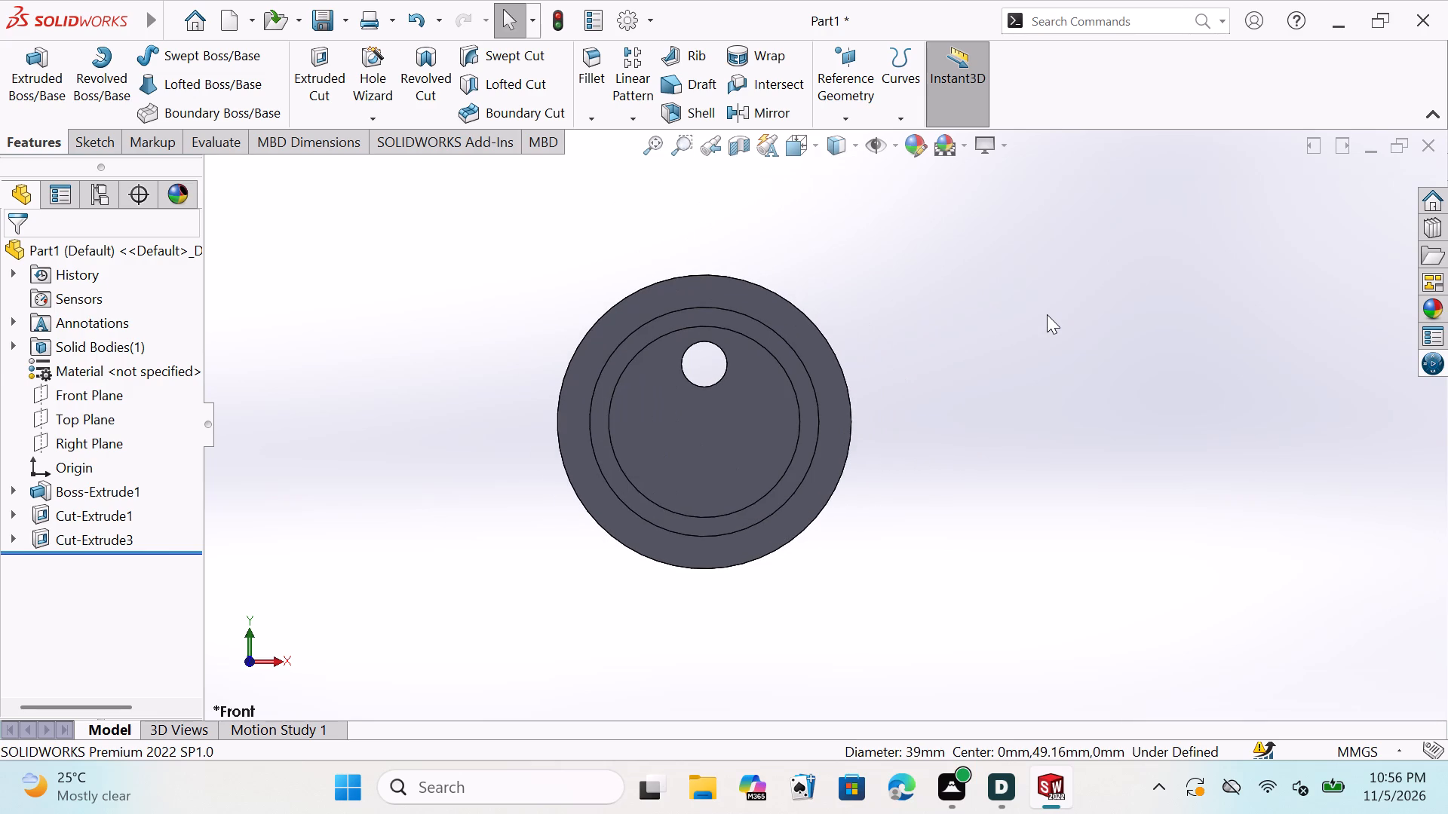
scroll(1047, 314, "down", 1)
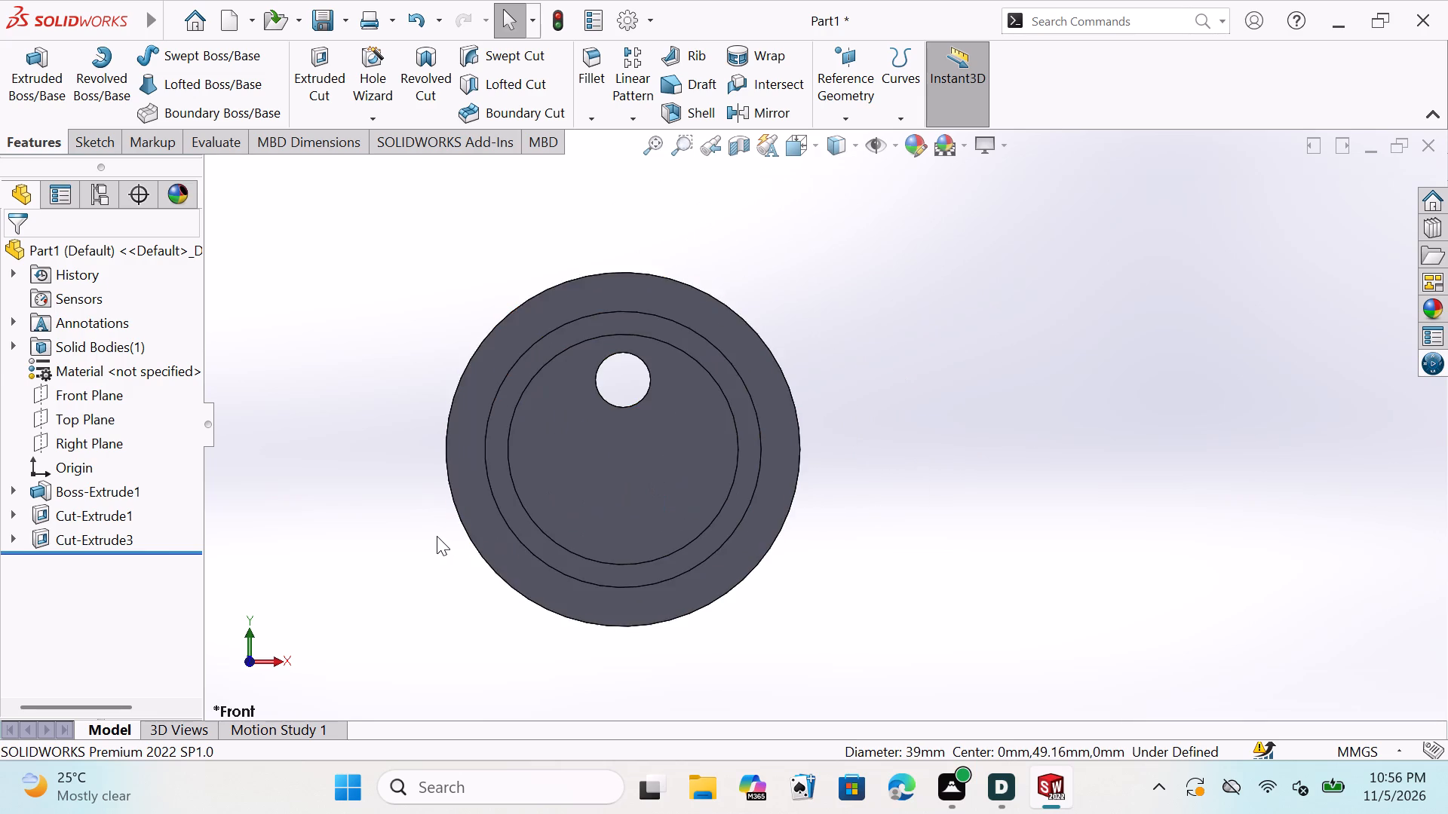
scroll(428, 537, "up", 1)
scroll(428, 537, "down", 1)
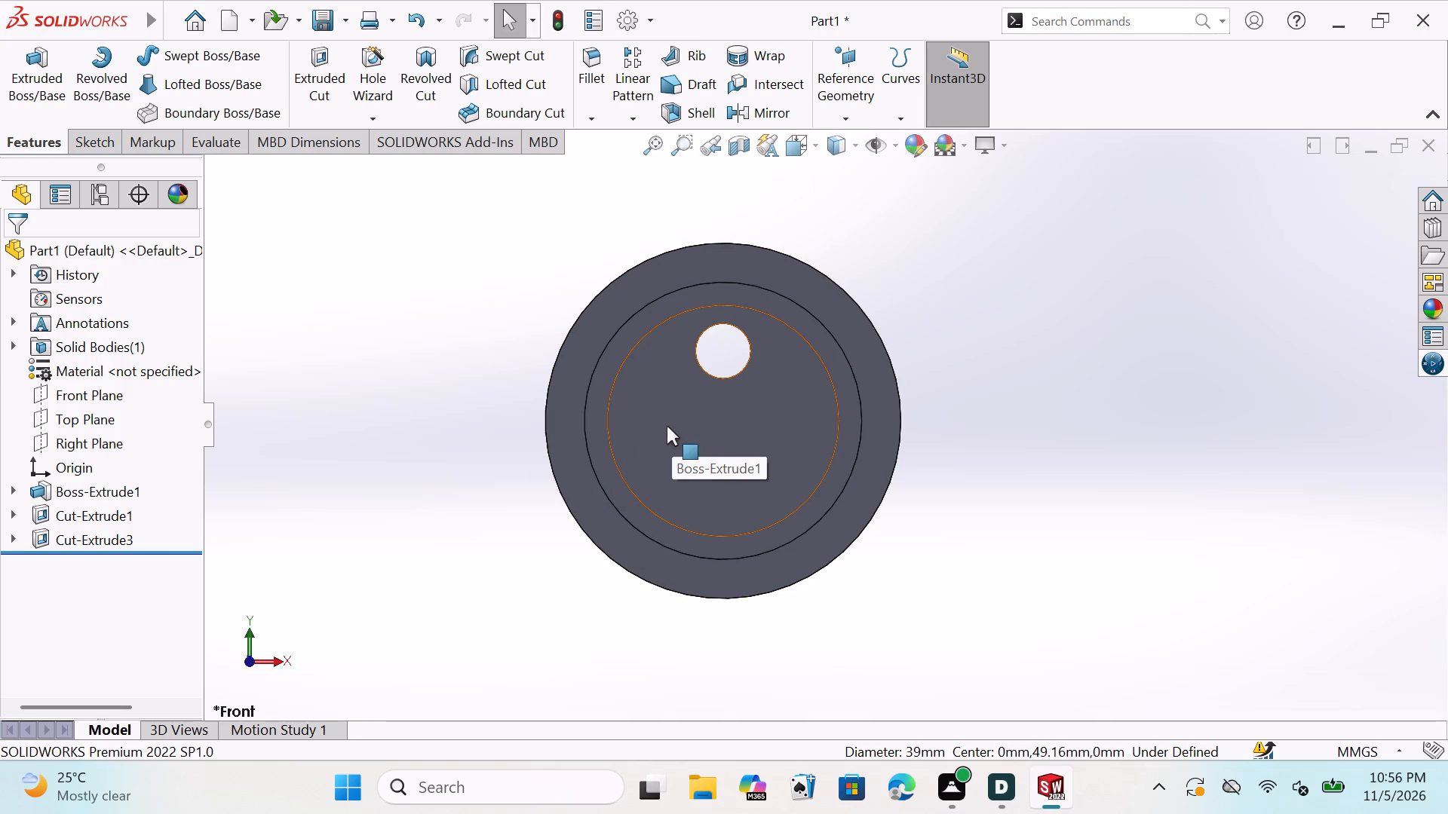
middle_click_drag(1011, 389, 1005, 402)
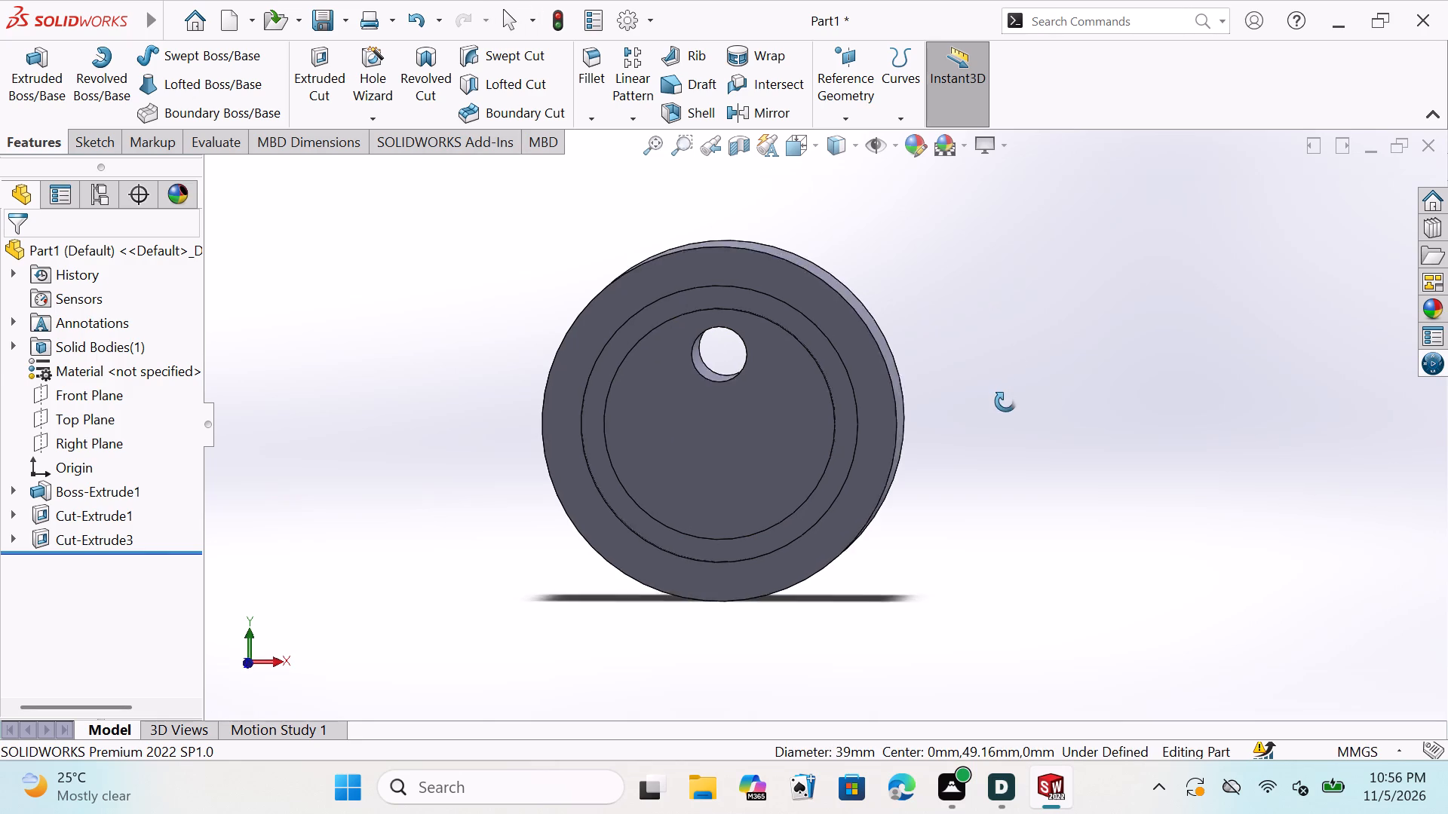
middle_click_drag(1005, 402, 929, 388)
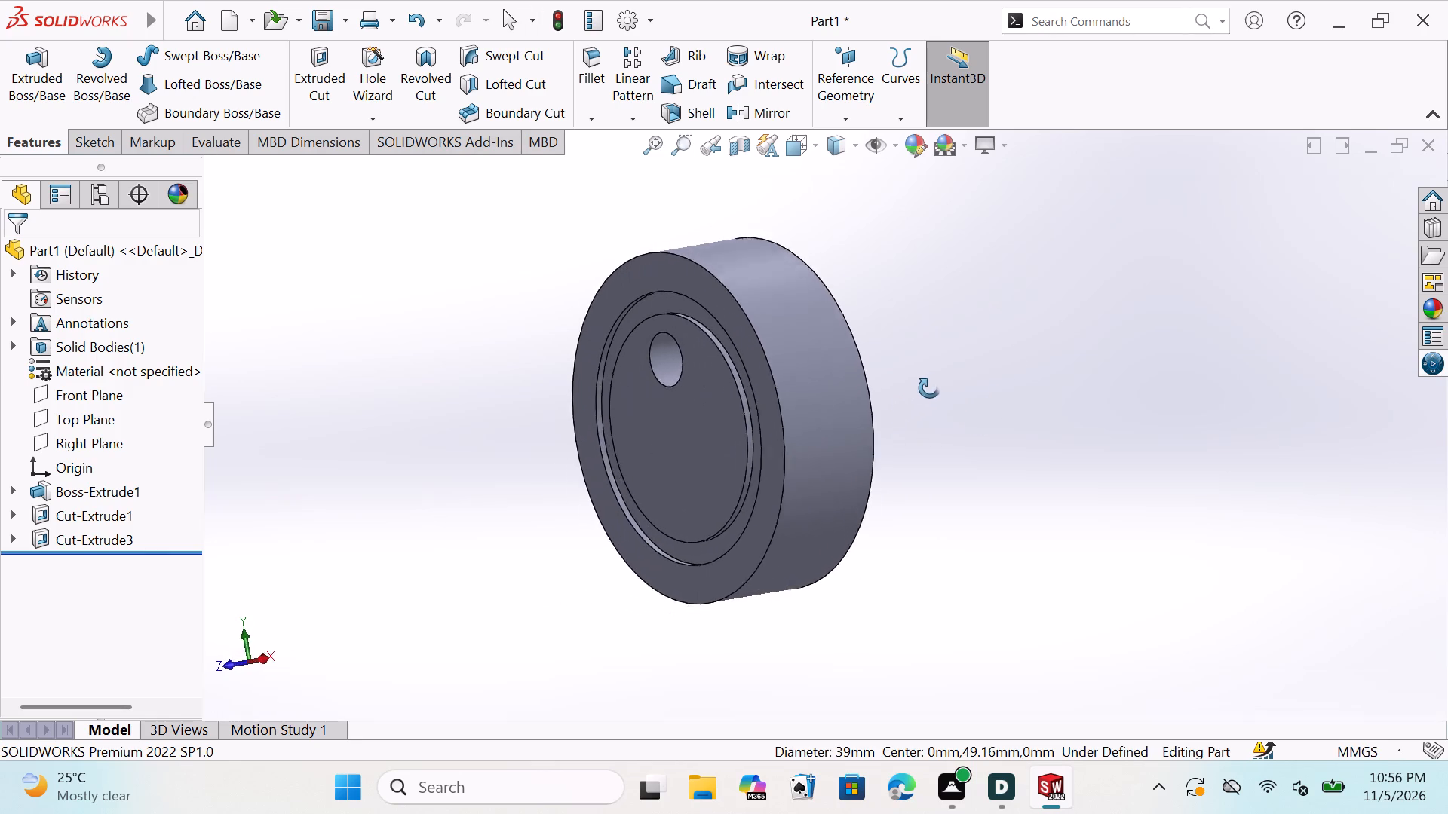
middle_click_drag(929, 388, 979, 355)
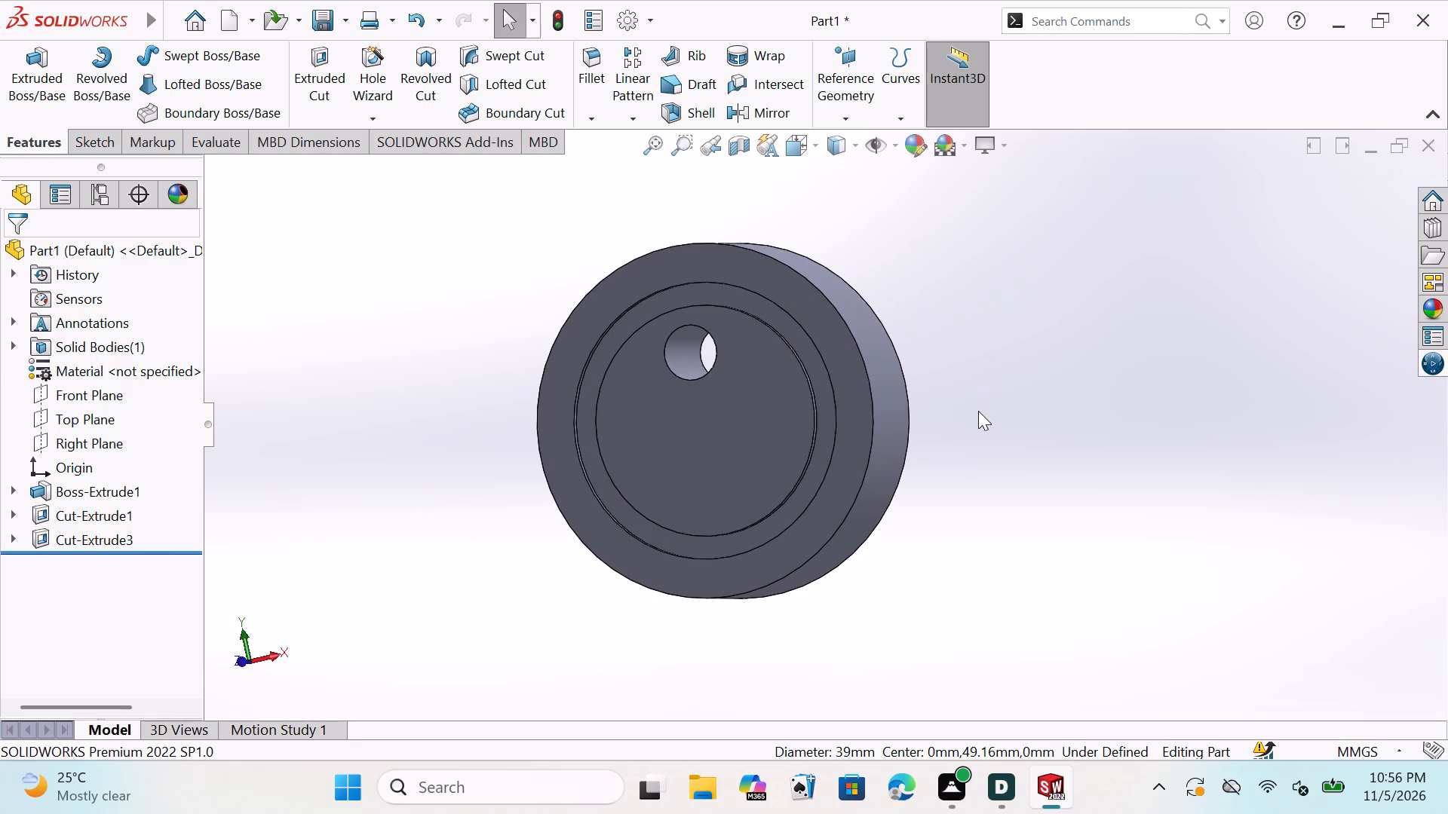
middle_click_drag(978, 411, 1043, 421)
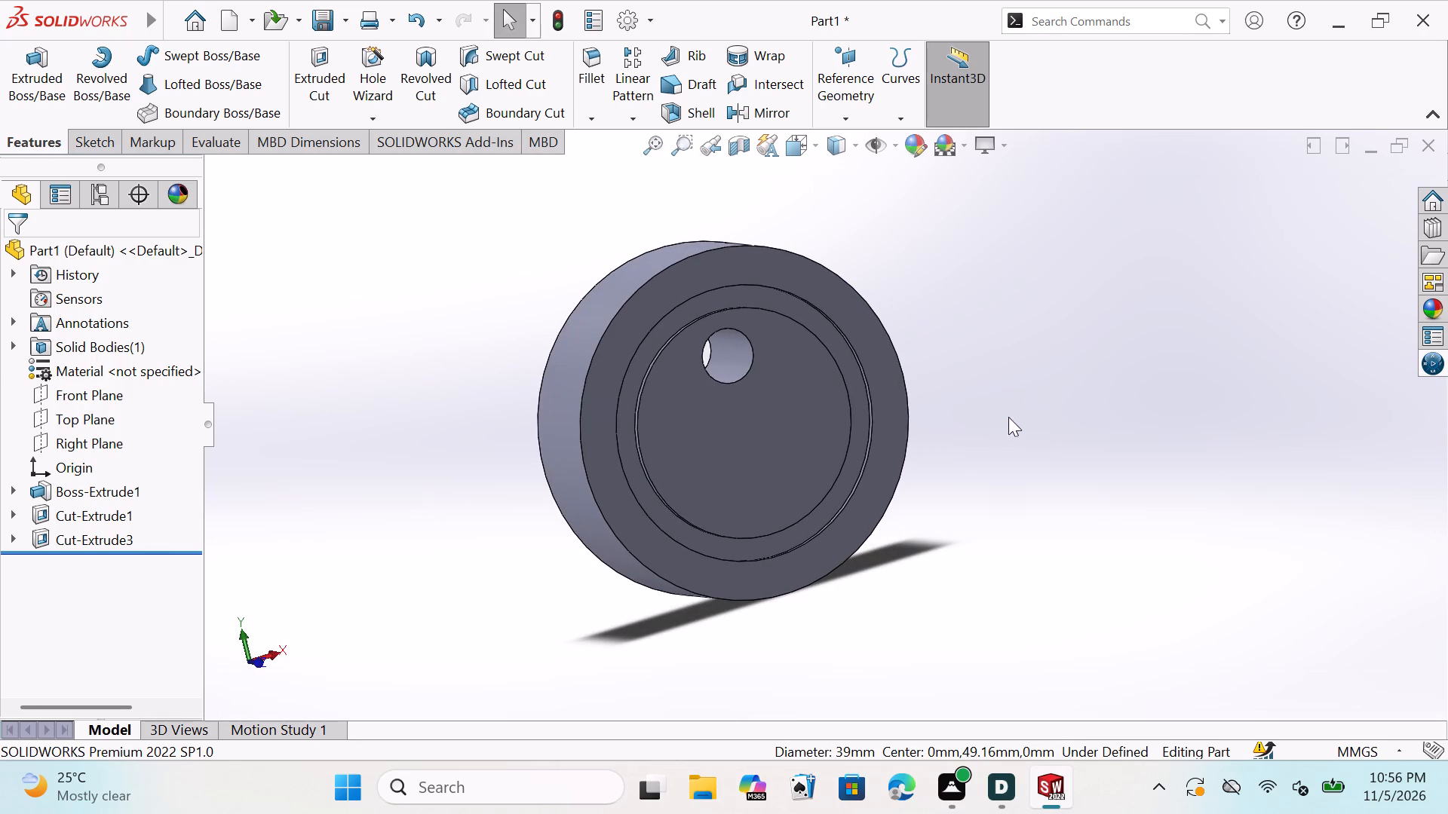
Sketch a circle on the Front Plane centred on the origin and passing through the hole's centre, with a radius of about 49.16 mm.
left_click(100, 387)
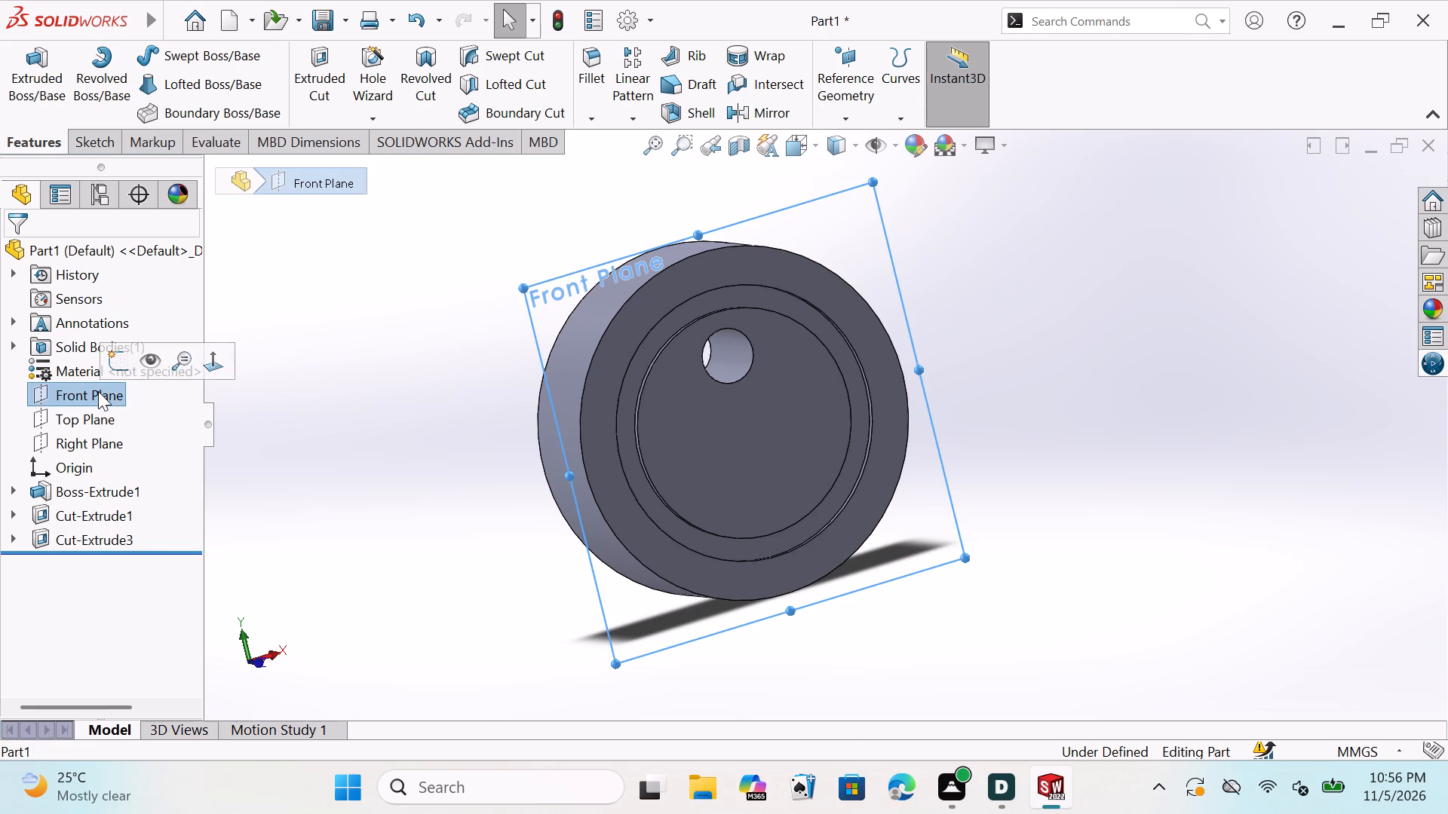
left_click(793, 139)
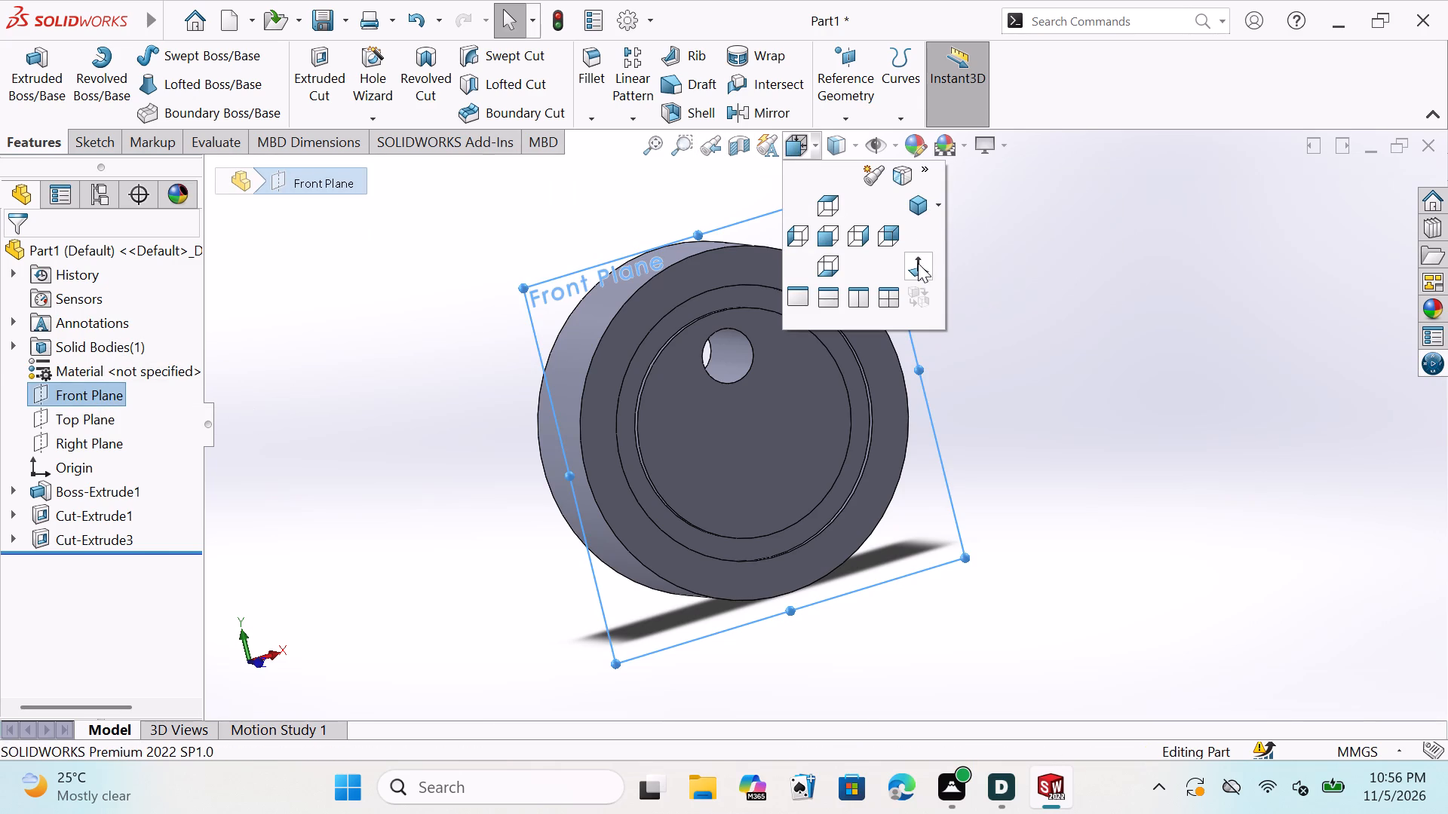
left_click(917, 264)
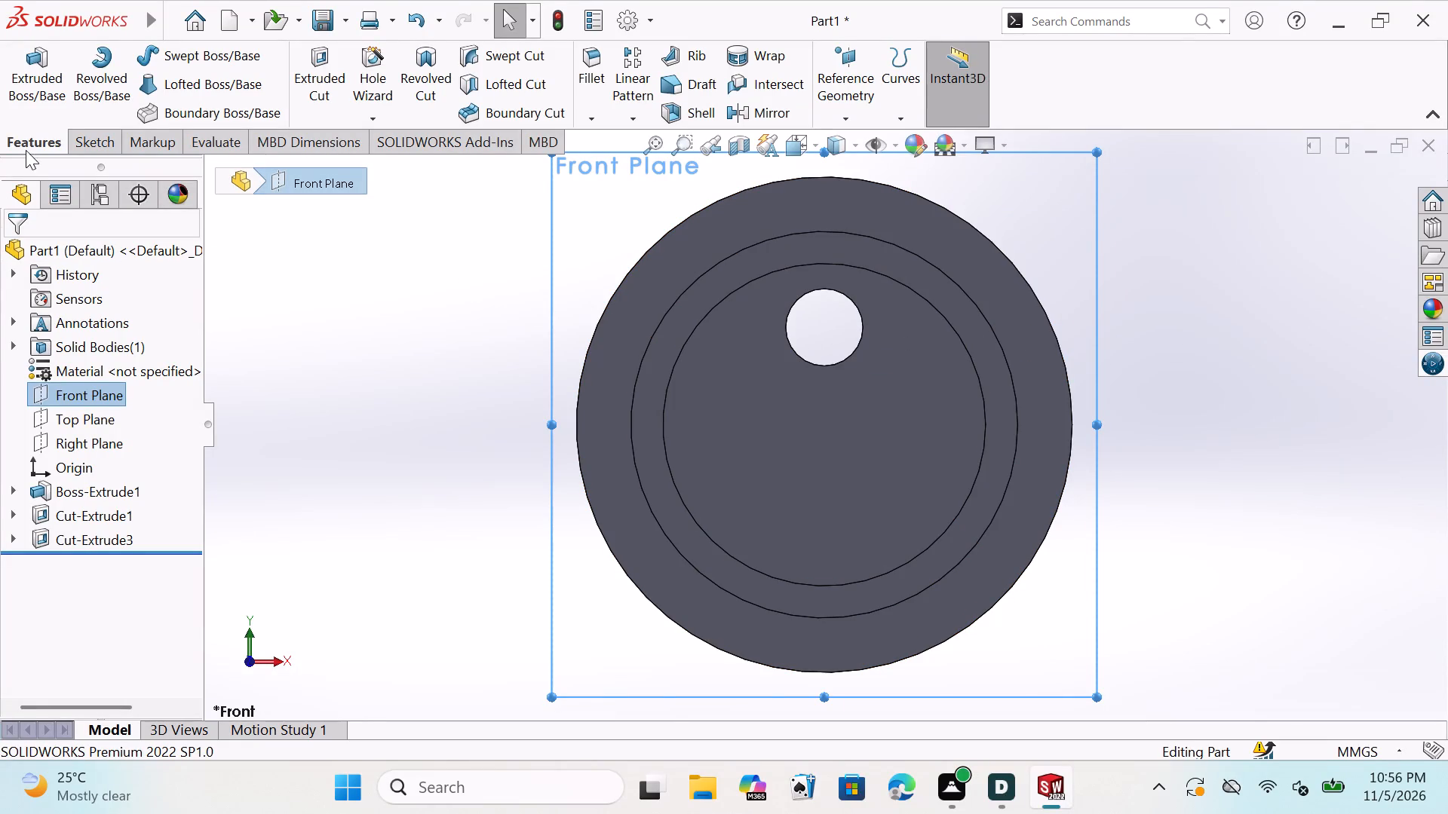
left_click(91, 136)
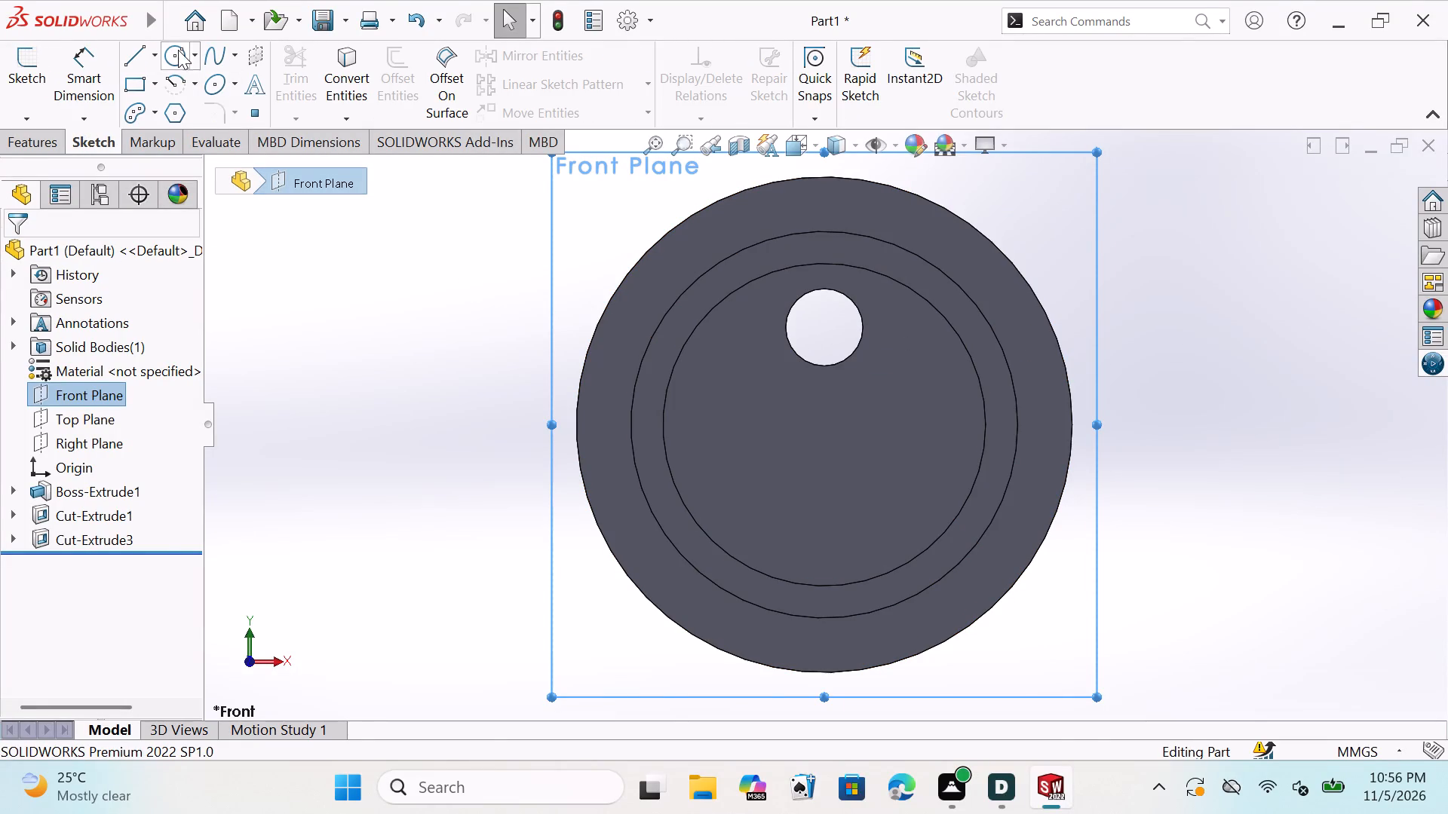
double_click(178, 50)
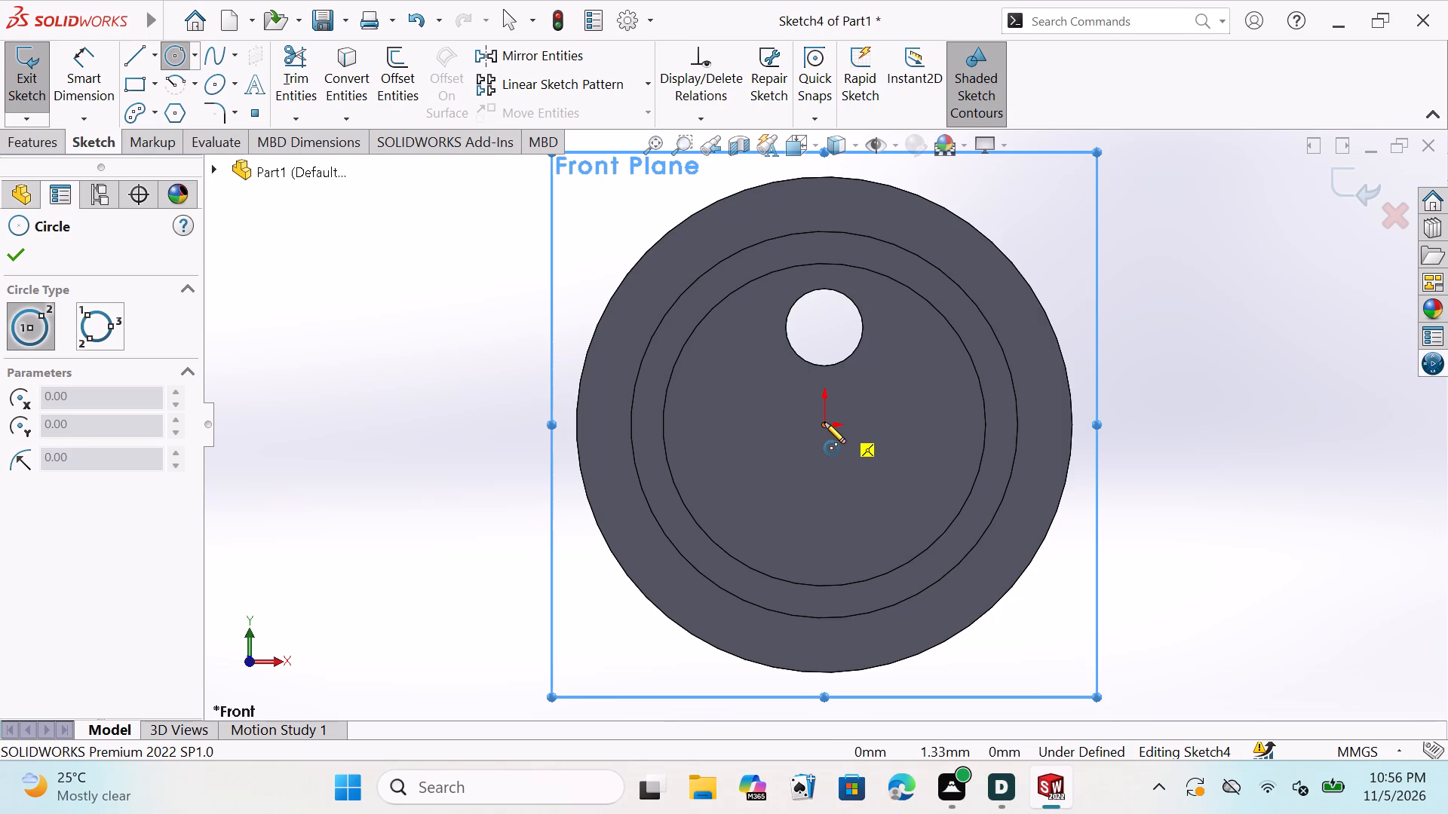
left_click(824, 424)
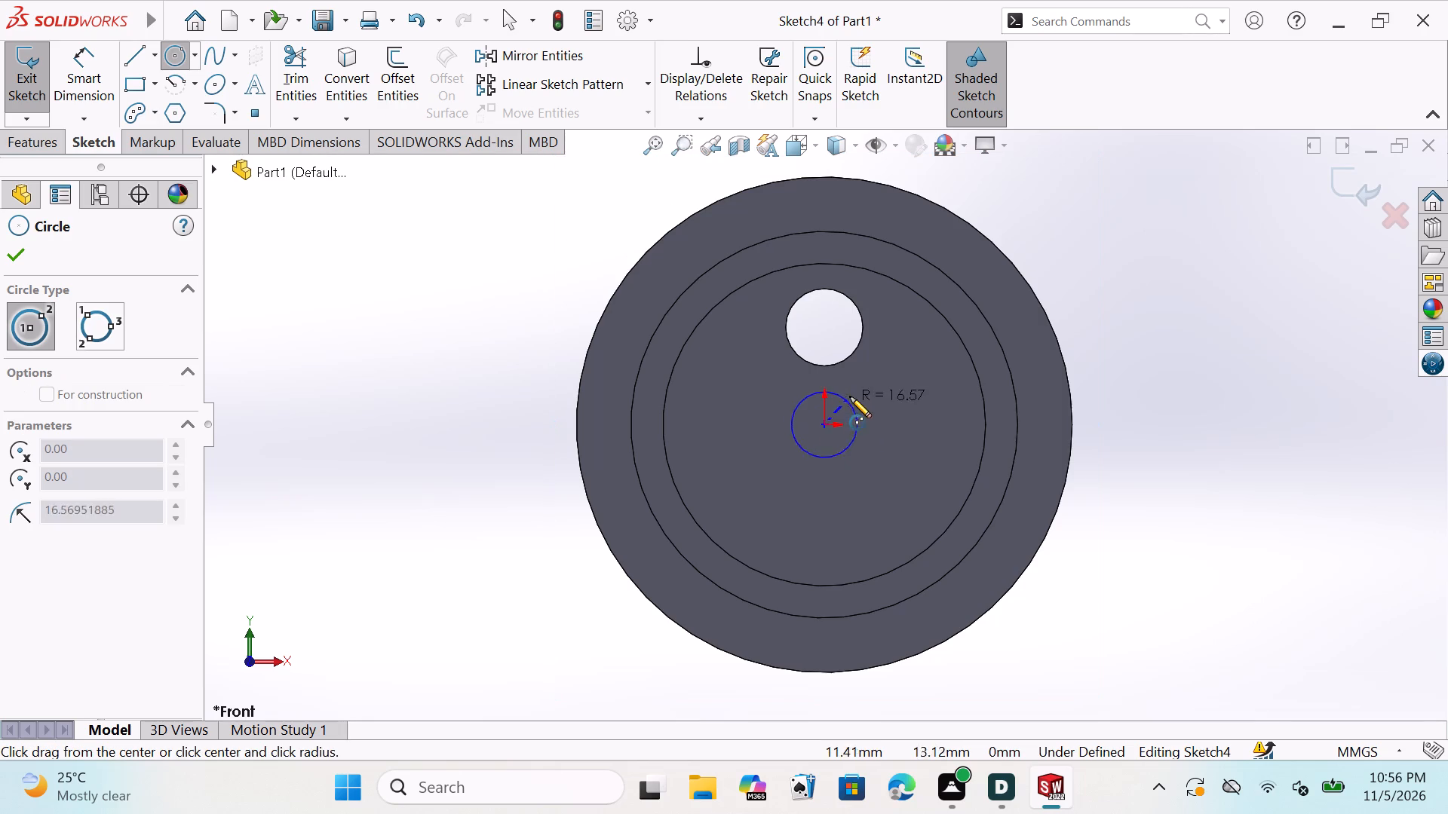
left_click(824, 326)
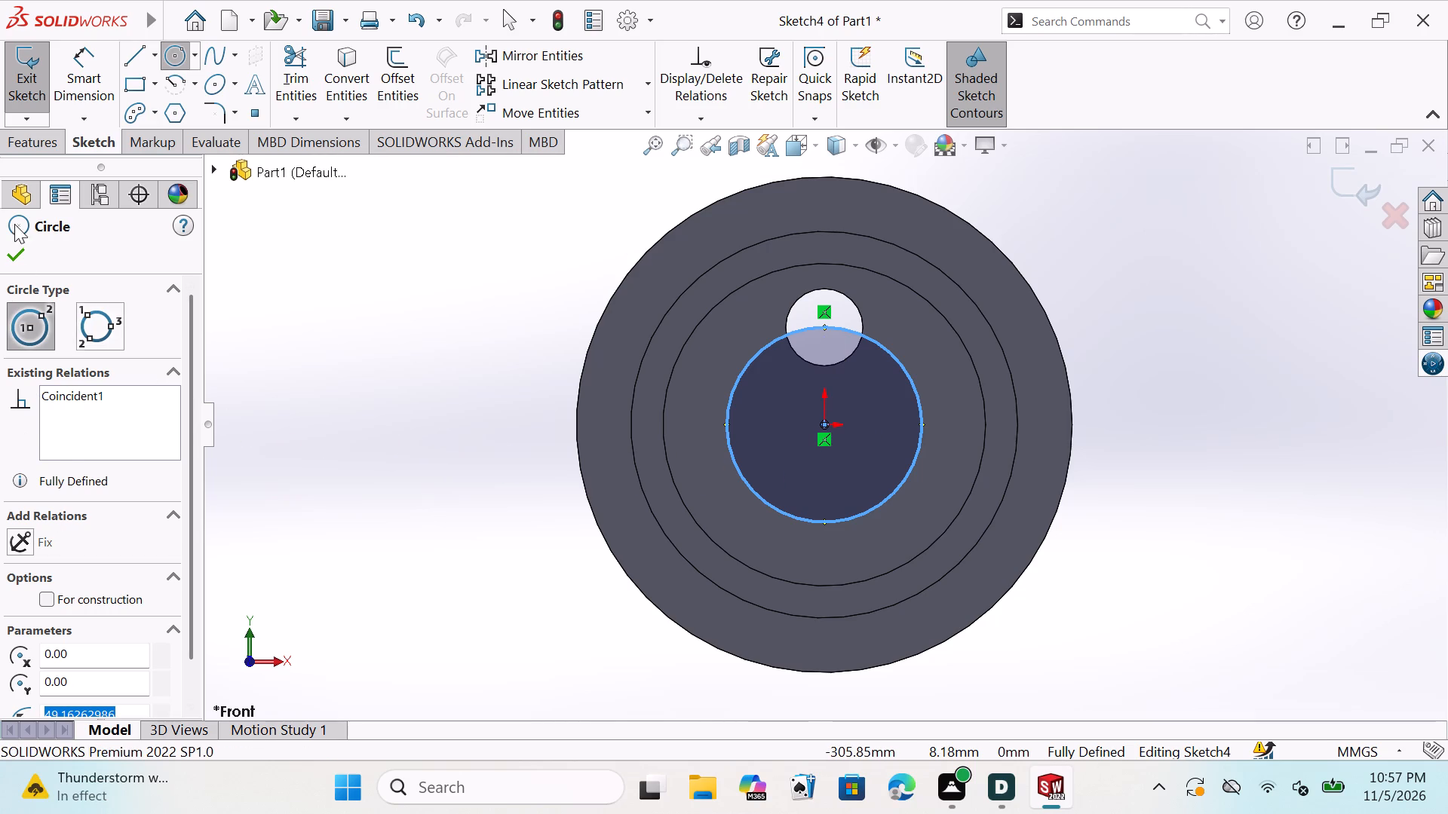
left_click(12, 250)
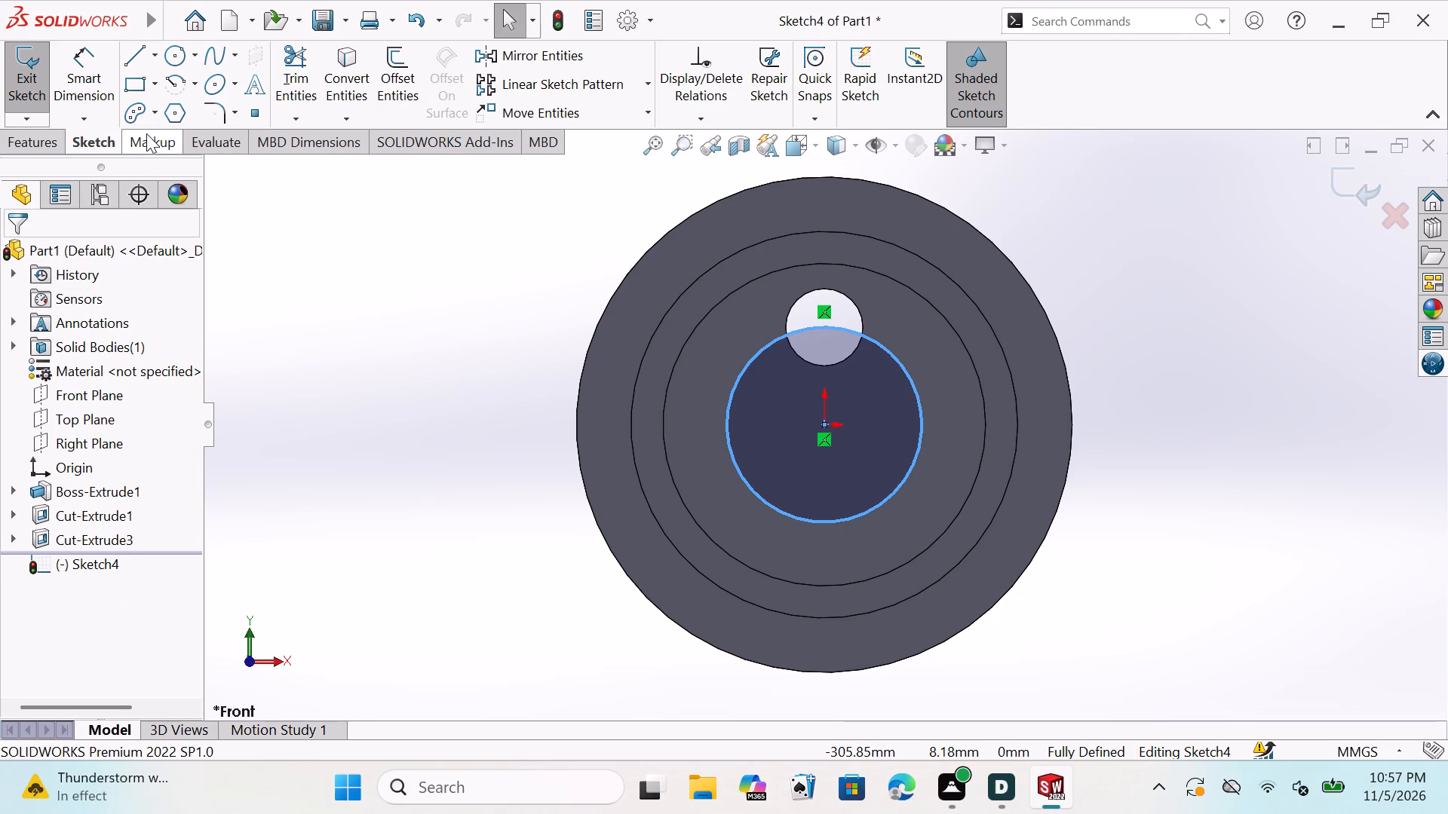
Convert the new circle through the hole's centre to construction geometry.
double_click(740, 376)
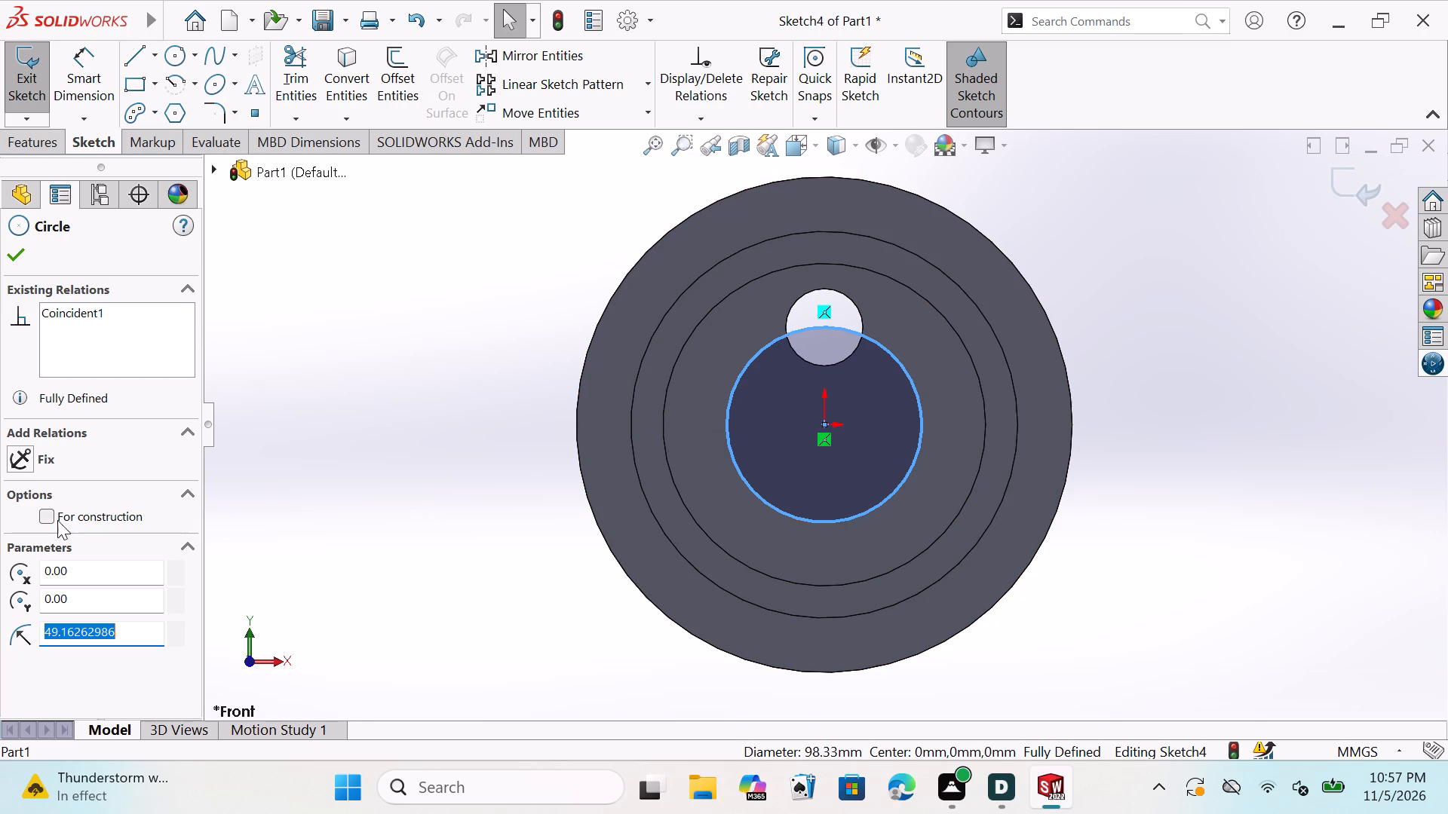
double_click(48, 512)
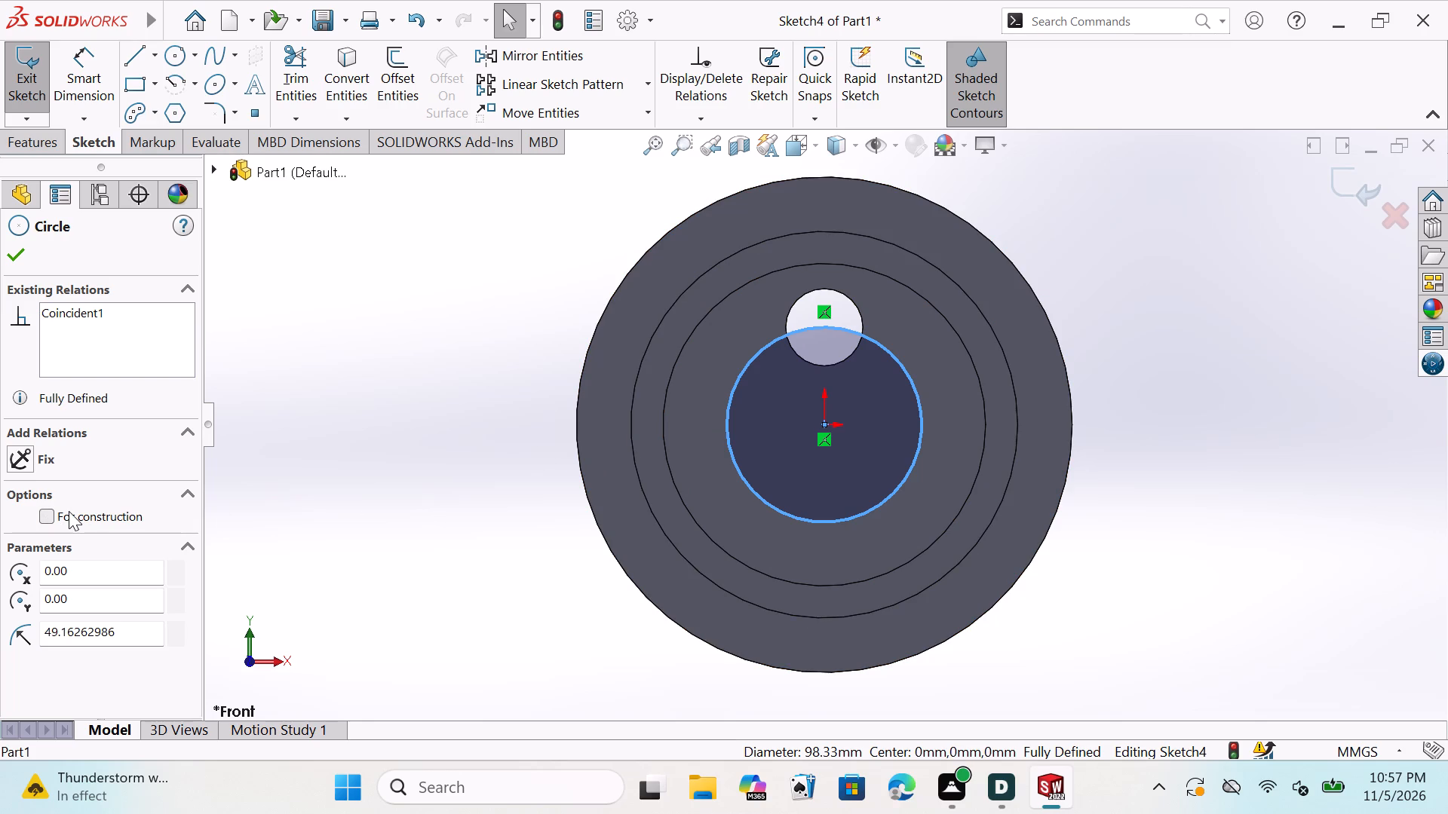
left_click(42, 513)
left_click(17, 249)
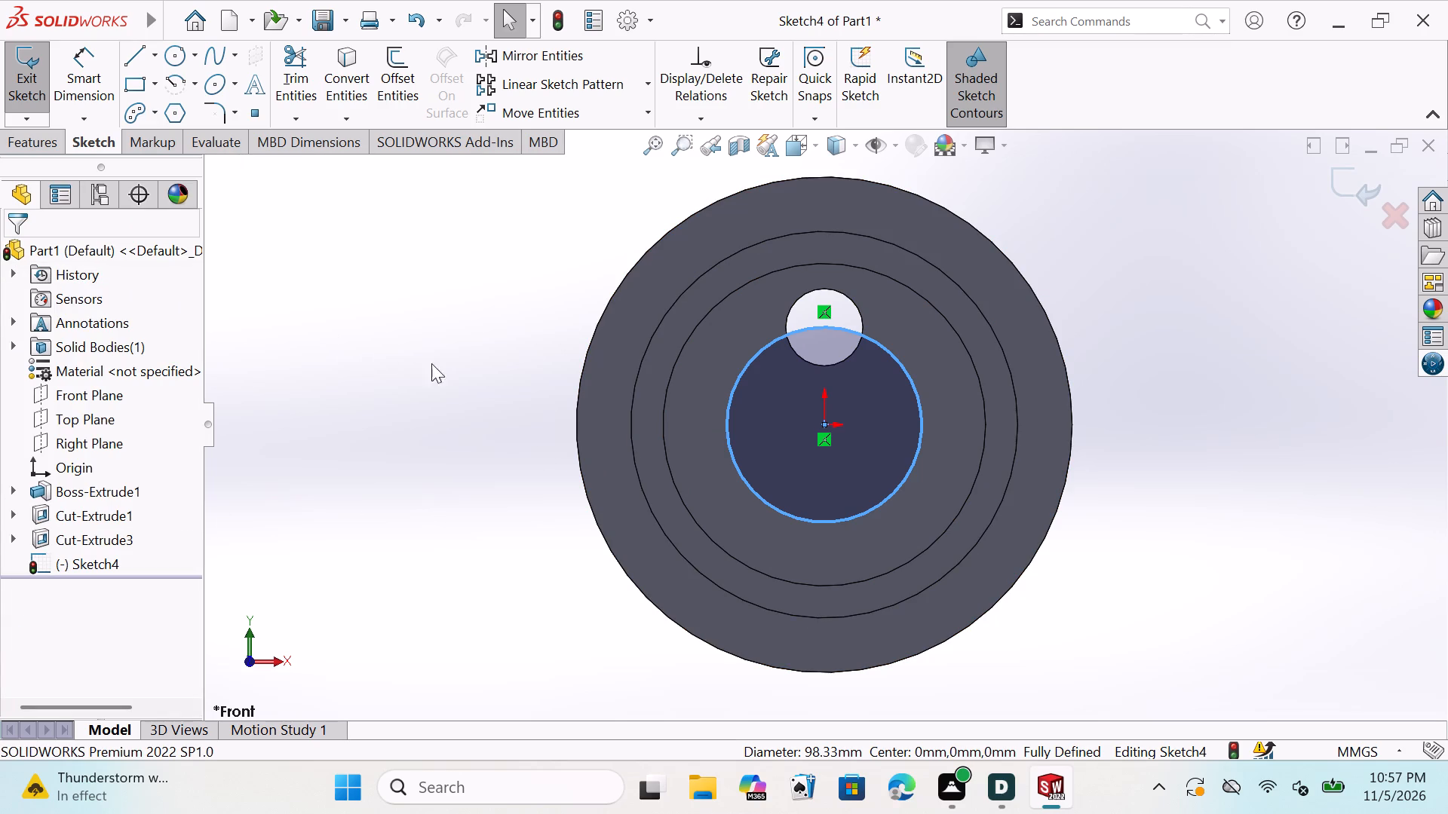
Convert the circle centred on the origin and passing through the hole's centre to construction geometry.
scroll(811, 364, "up", 1)
scroll(813, 381, "down", 1)
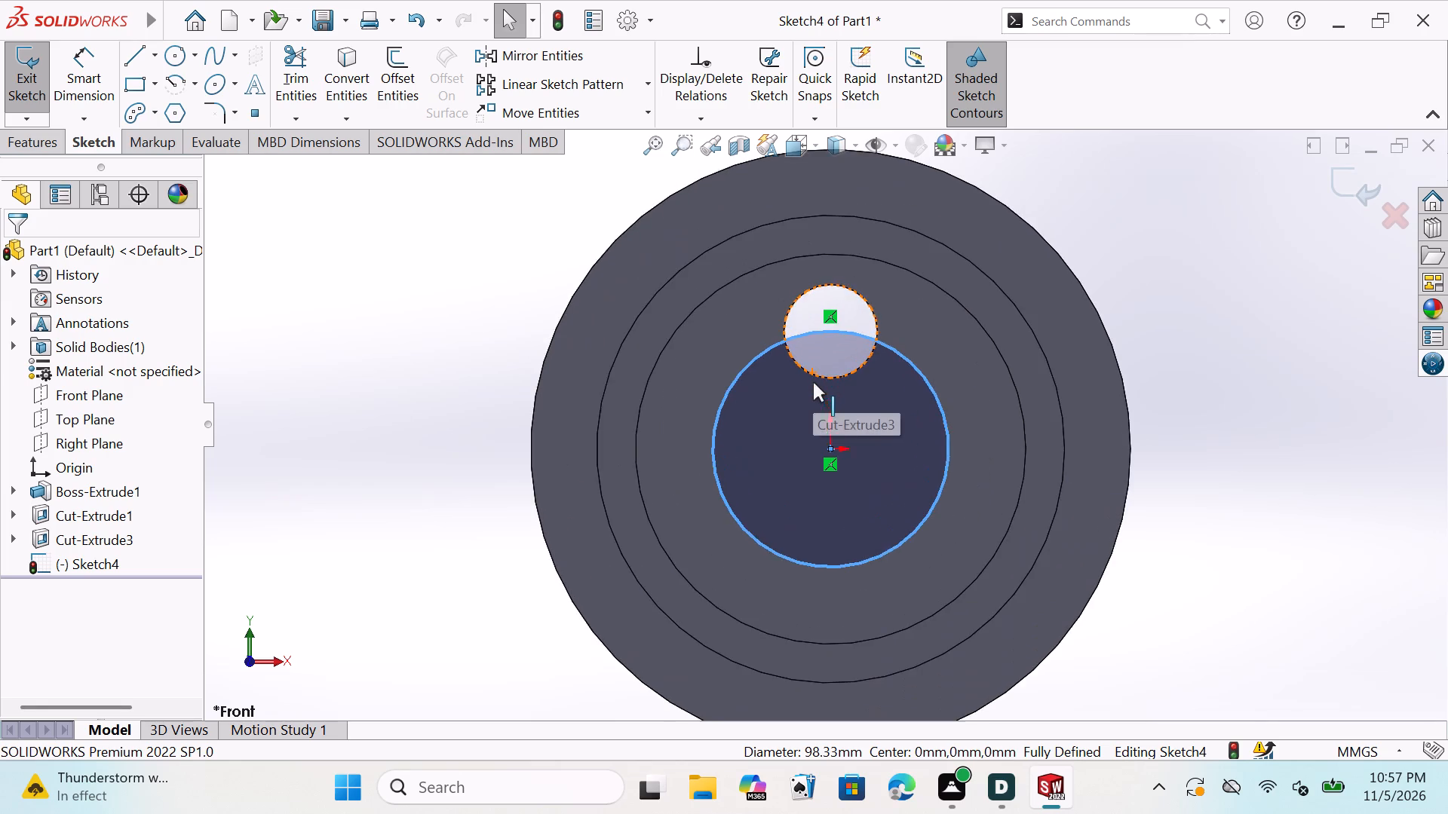
scroll(813, 382, "down", 1)
scroll(814, 385, "up", 2)
scroll(1024, 384, "up", 1)
scroll(1023, 400, "down", 2)
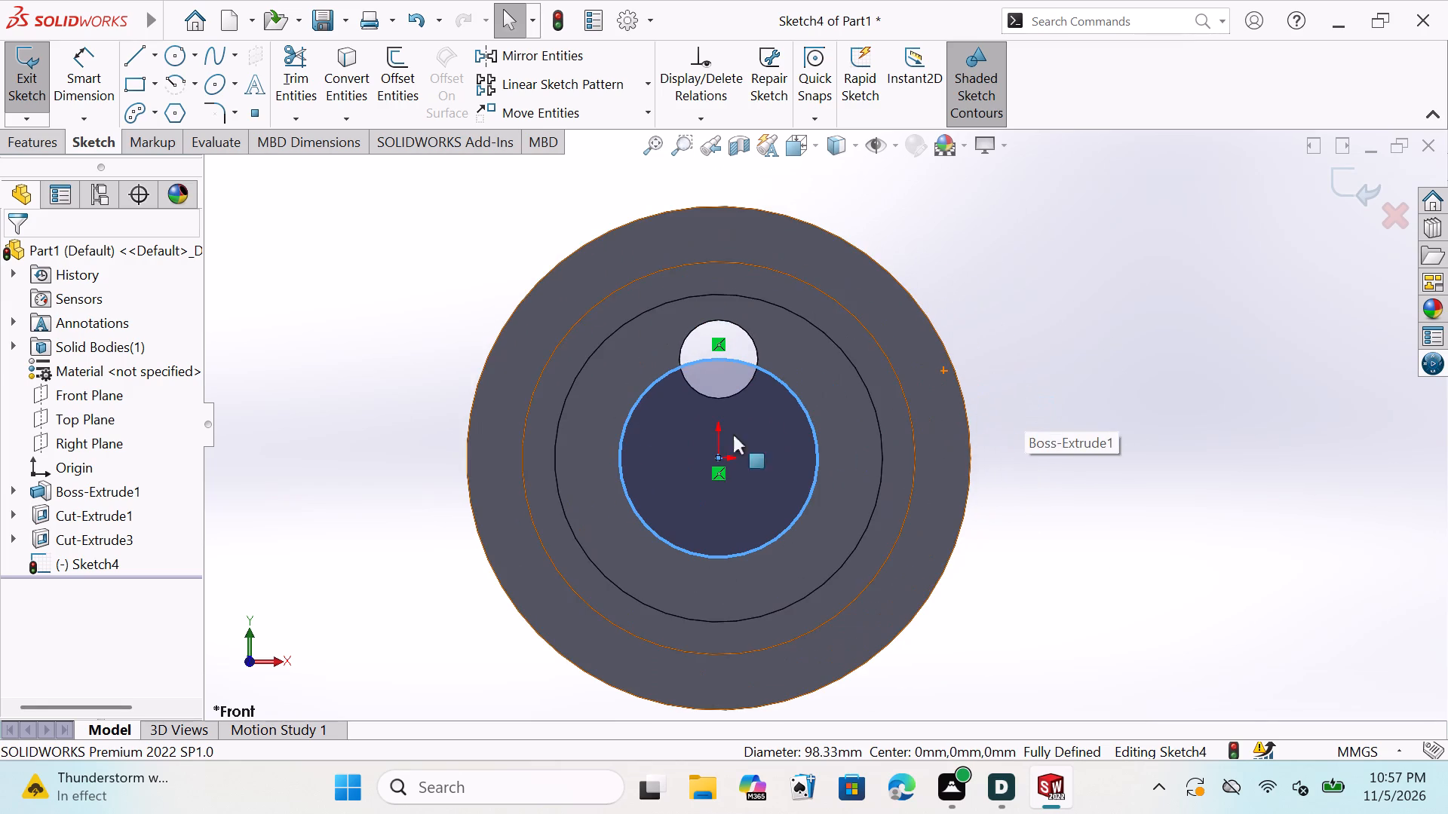
left_click(643, 387)
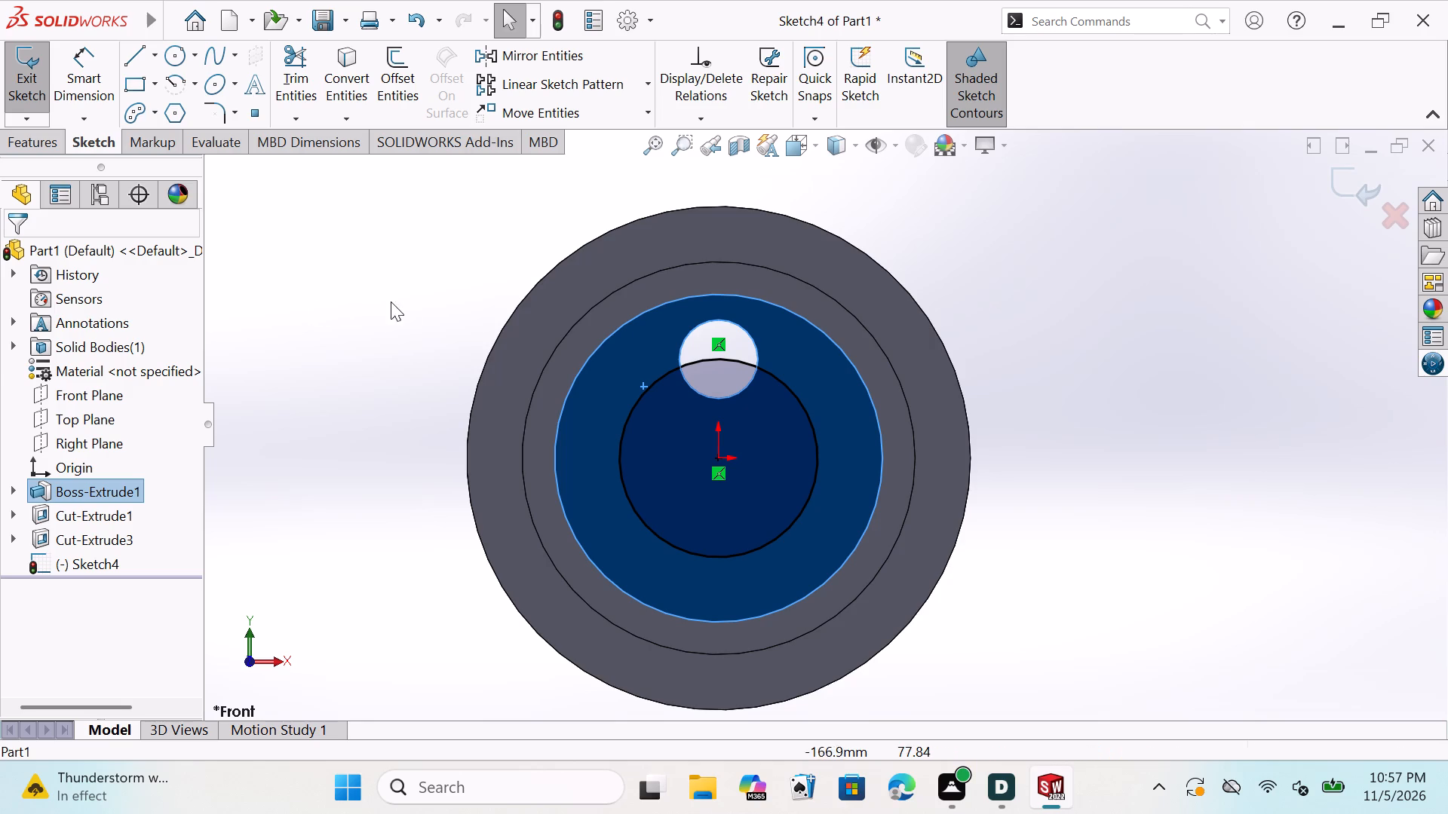
left_click(729, 358)
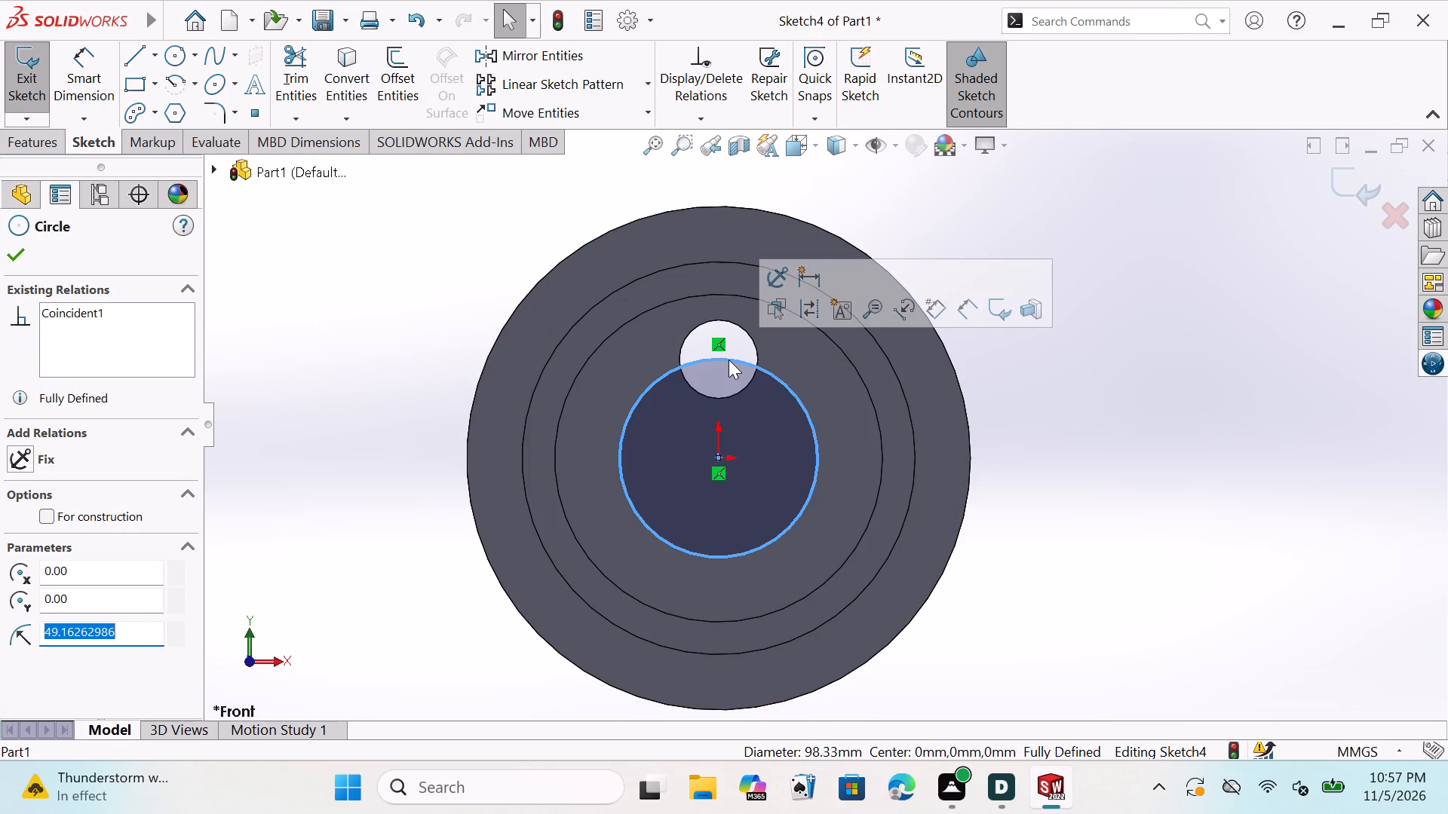
left_click(52, 512)
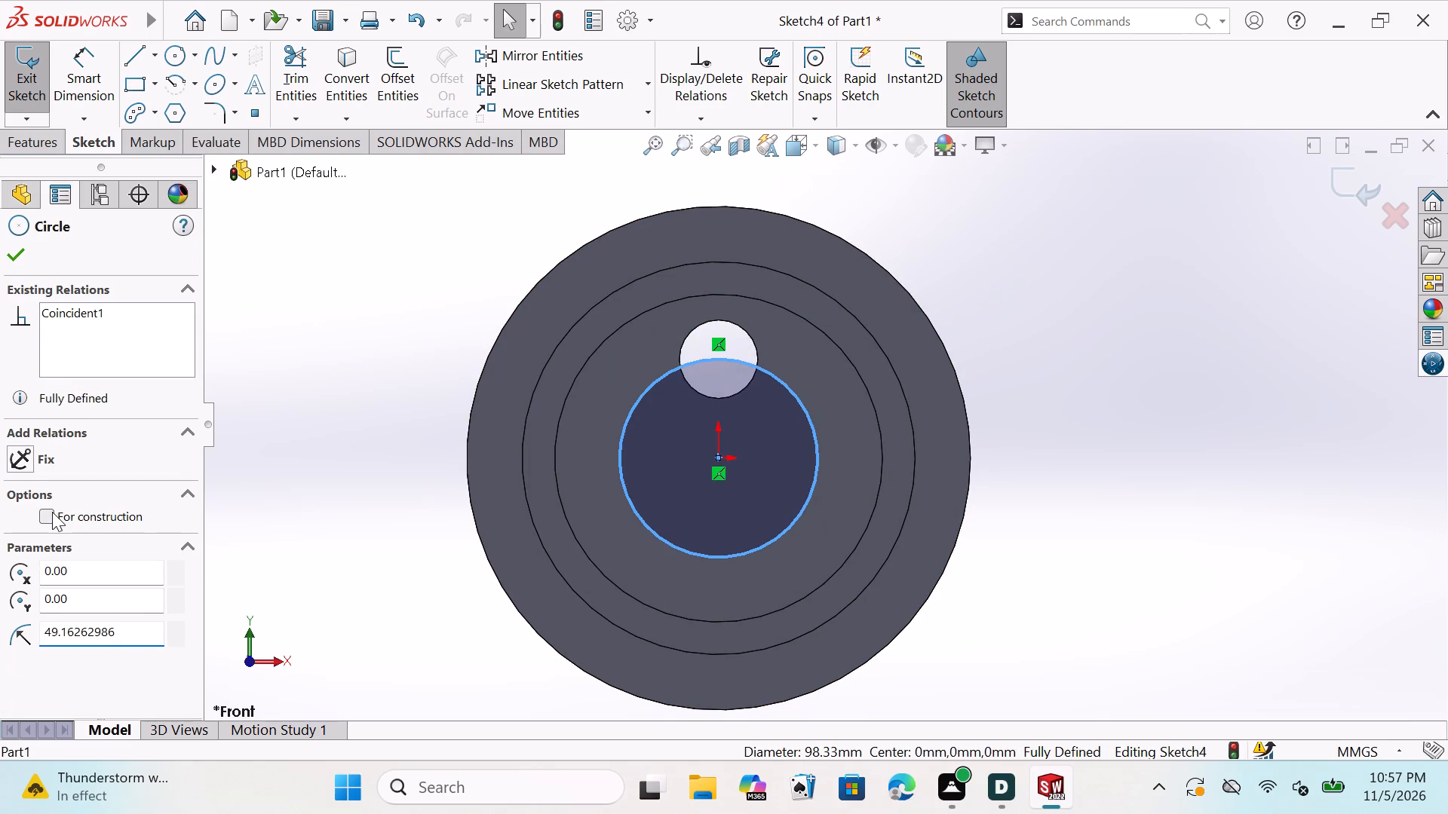
left_click(16, 252)
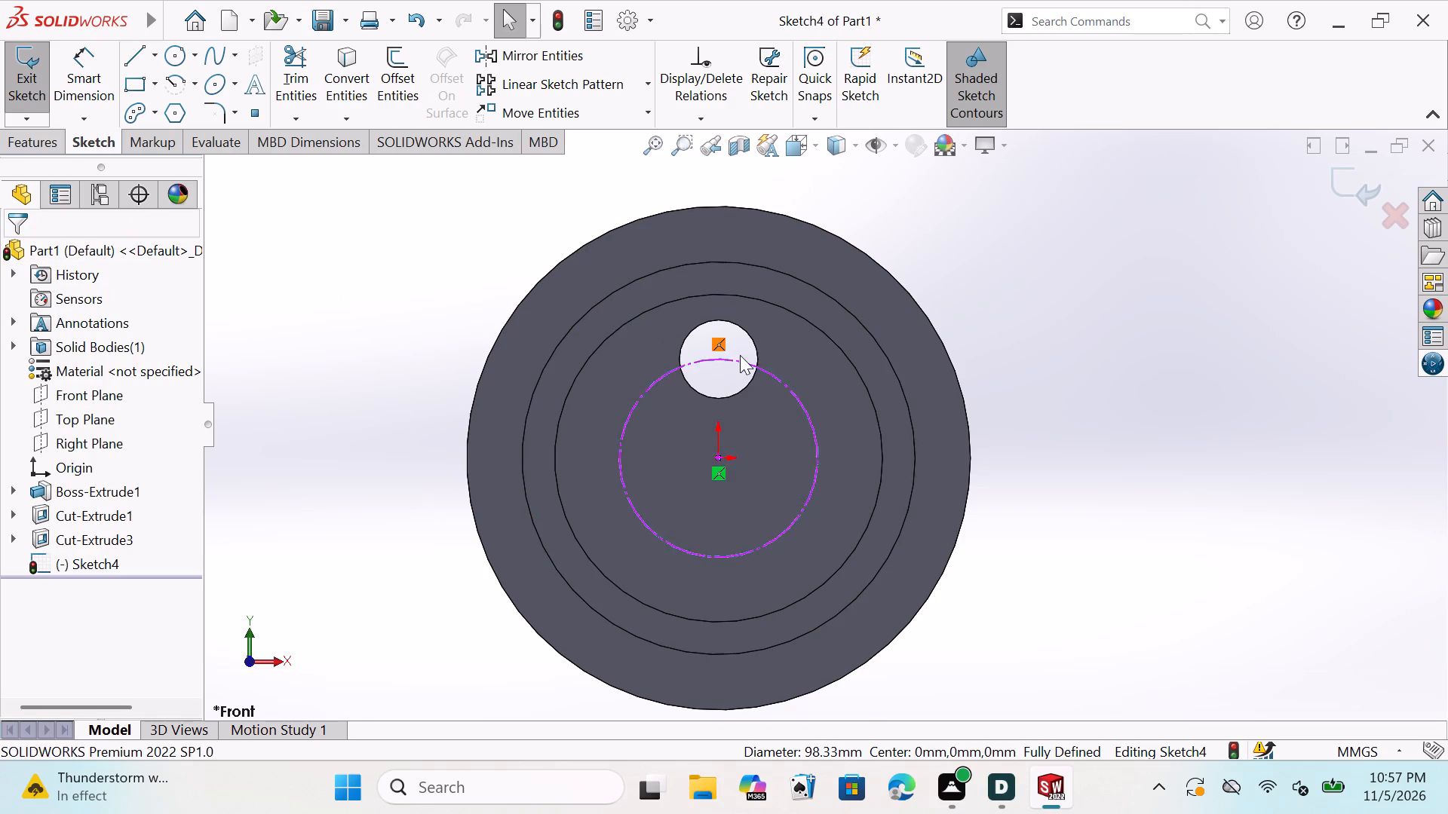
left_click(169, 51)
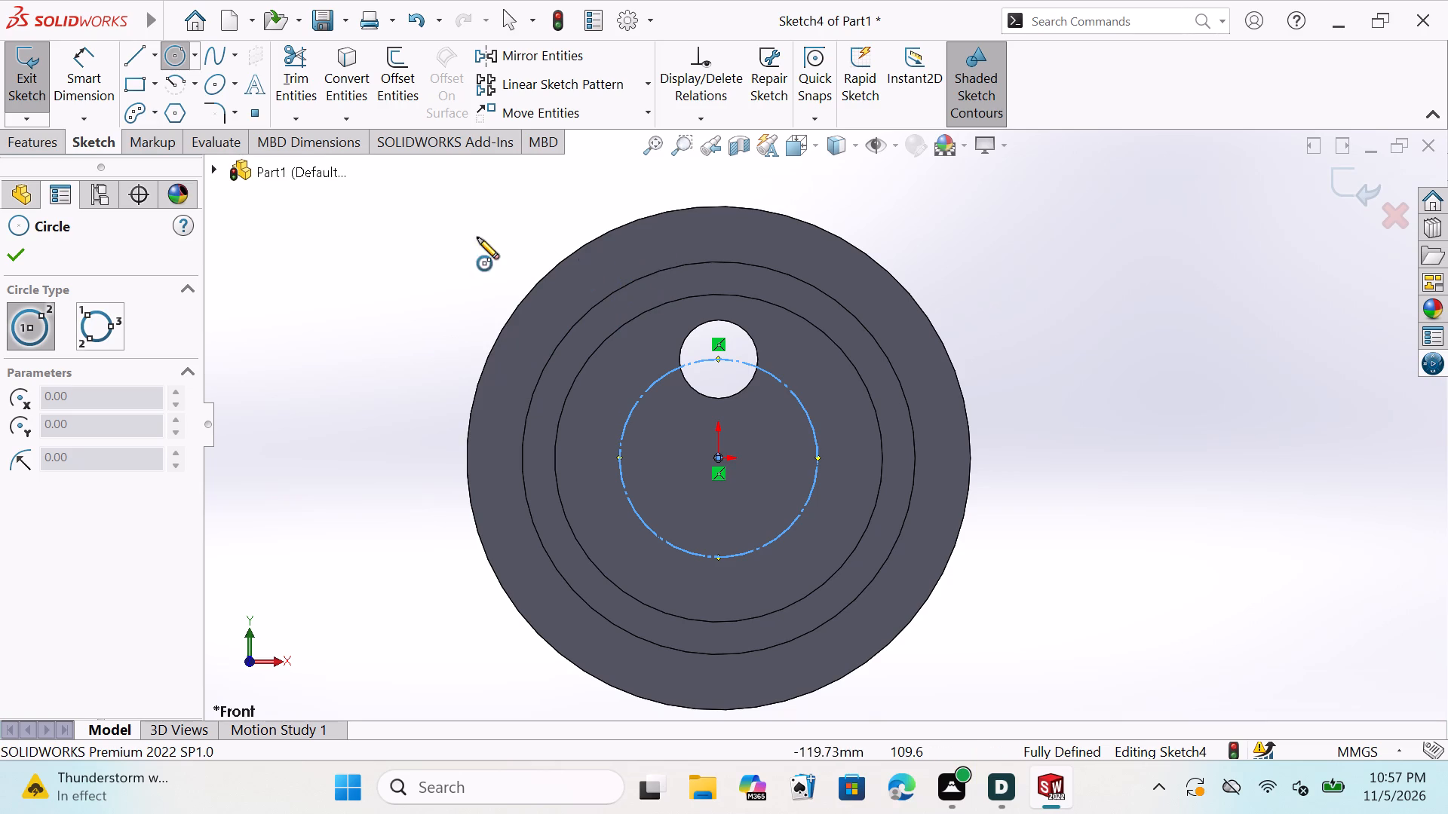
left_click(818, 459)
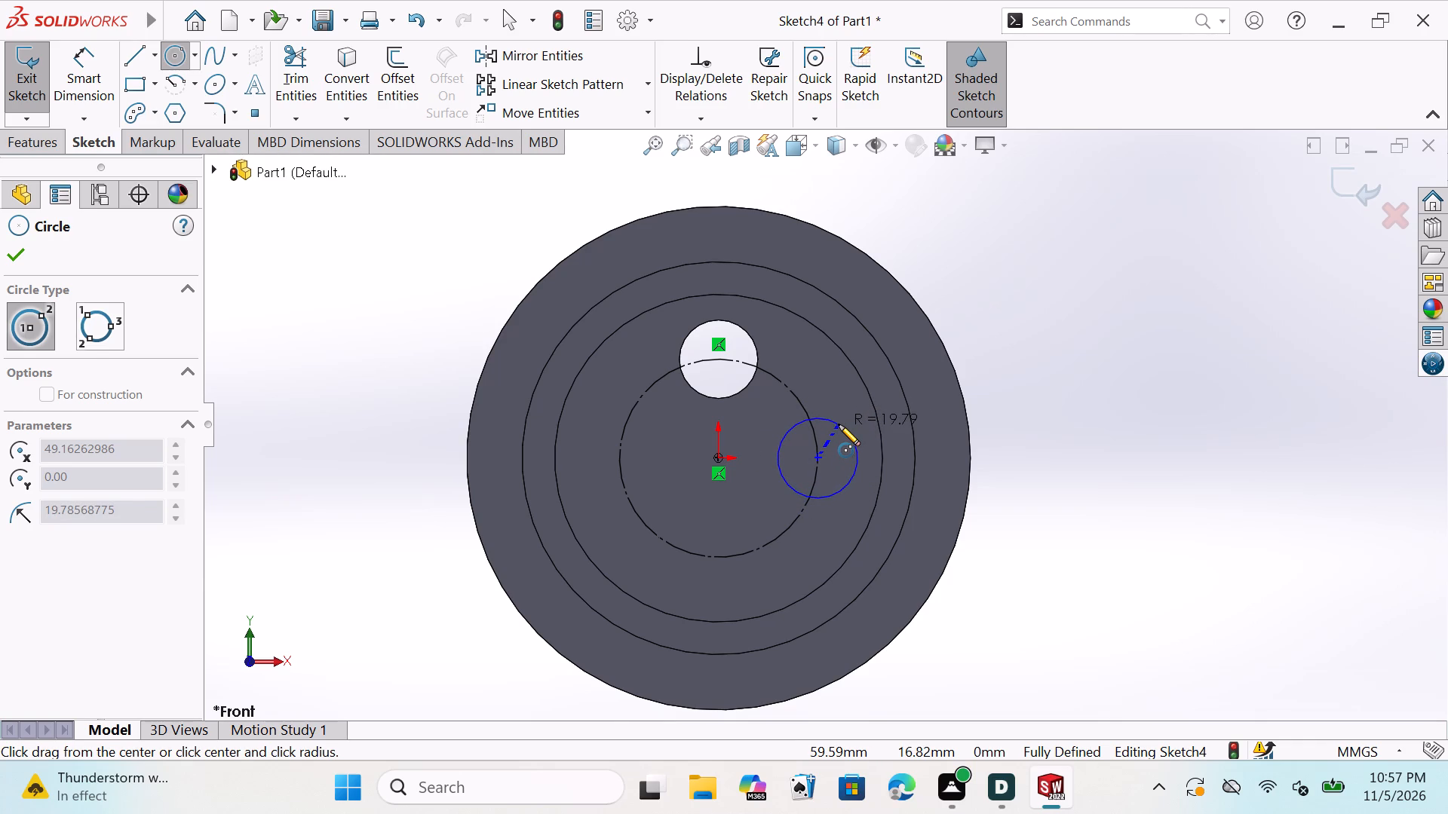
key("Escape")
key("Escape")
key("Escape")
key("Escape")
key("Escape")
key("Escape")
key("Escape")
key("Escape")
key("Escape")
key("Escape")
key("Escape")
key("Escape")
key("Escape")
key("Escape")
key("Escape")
Check the diameter of the existing hole above the origin with Smart Dimension.
left_click(75, 72)
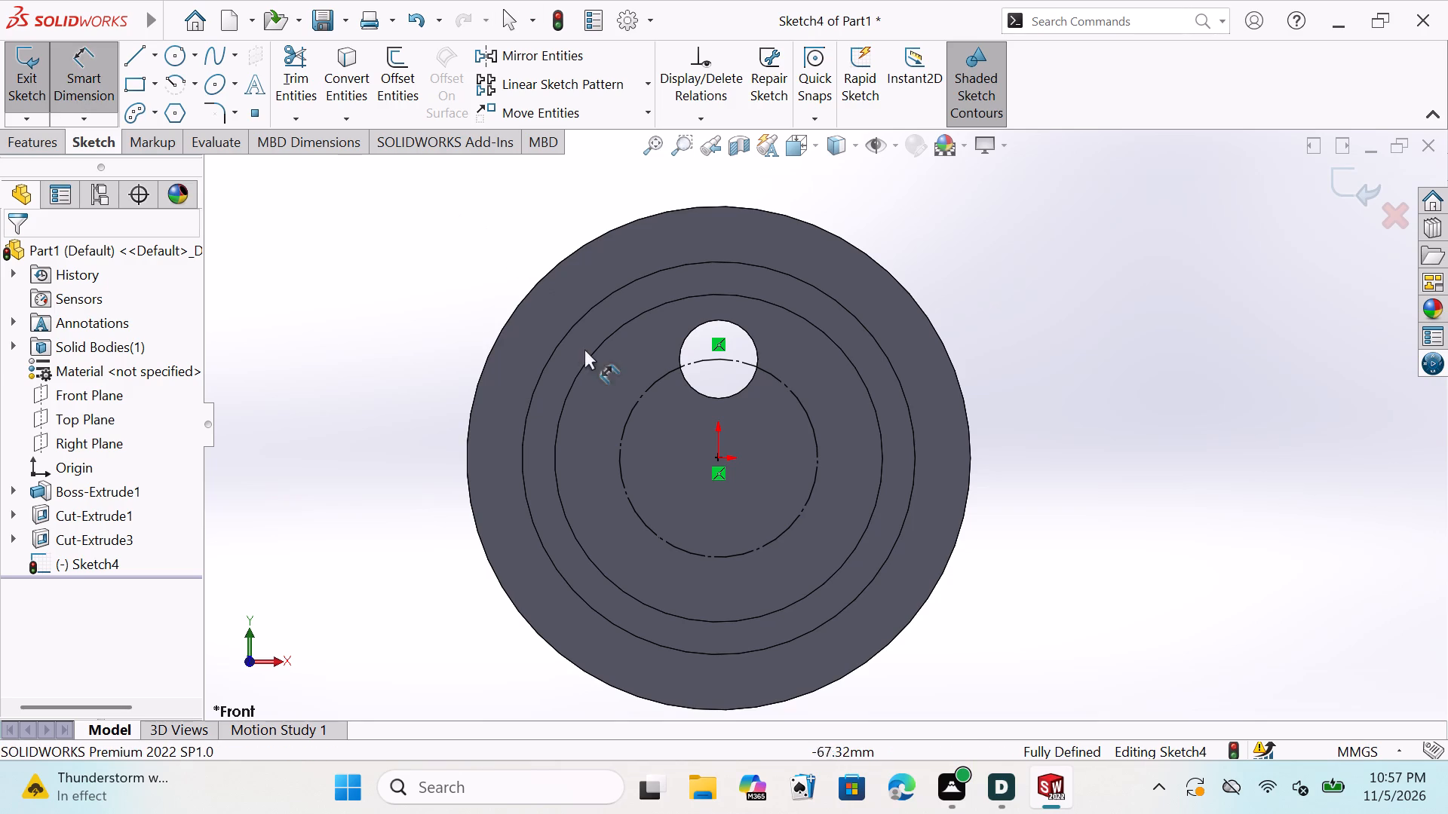
double_click(701, 322)
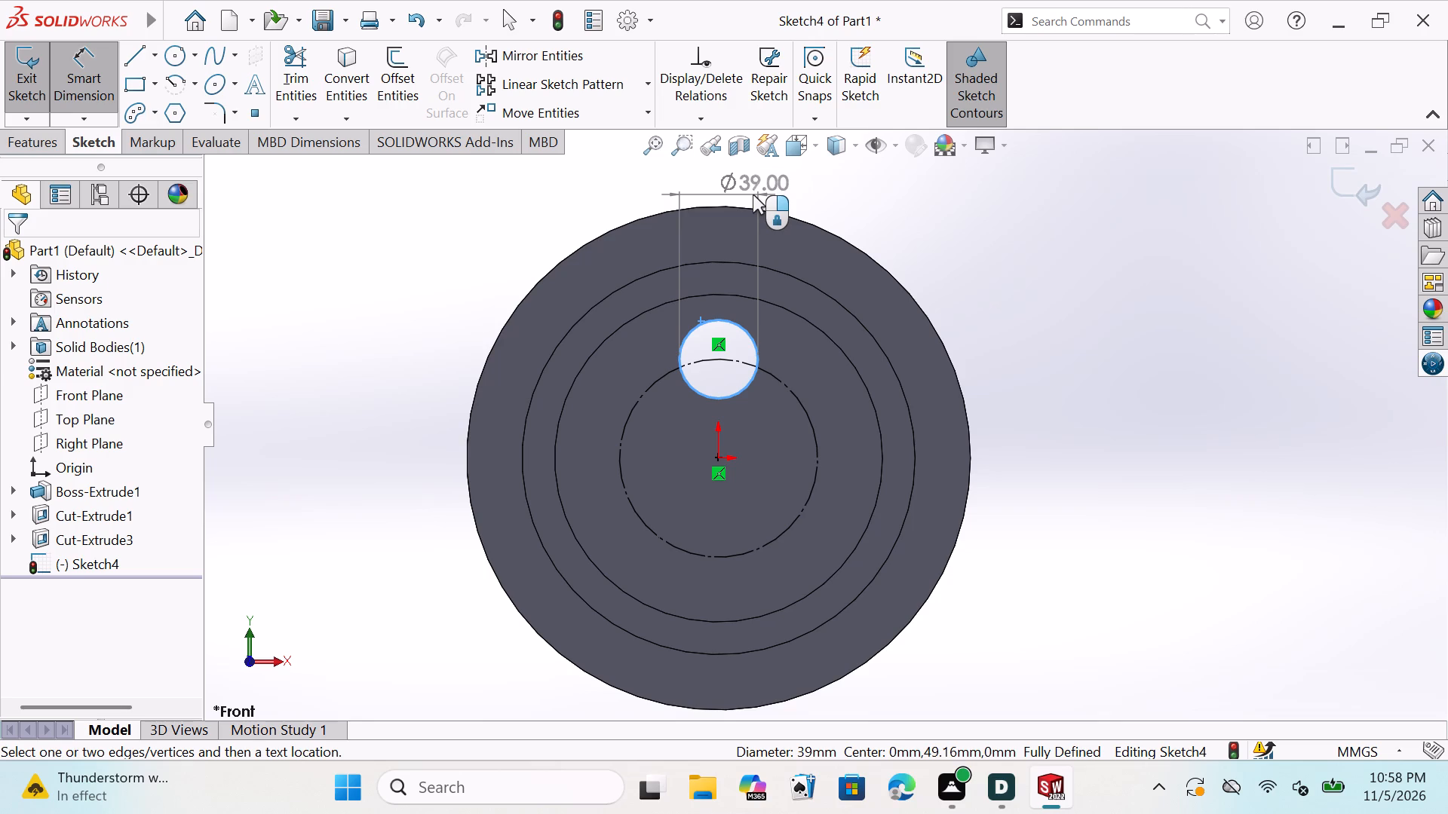
key("Escape")
key("Escape")
key("Escape")
key("Escape")
key("Escape")
key("Escape")
key("Escape")
key("Escape")
key("Escape")
key("Escape")
key("Escape")
key("Escape")
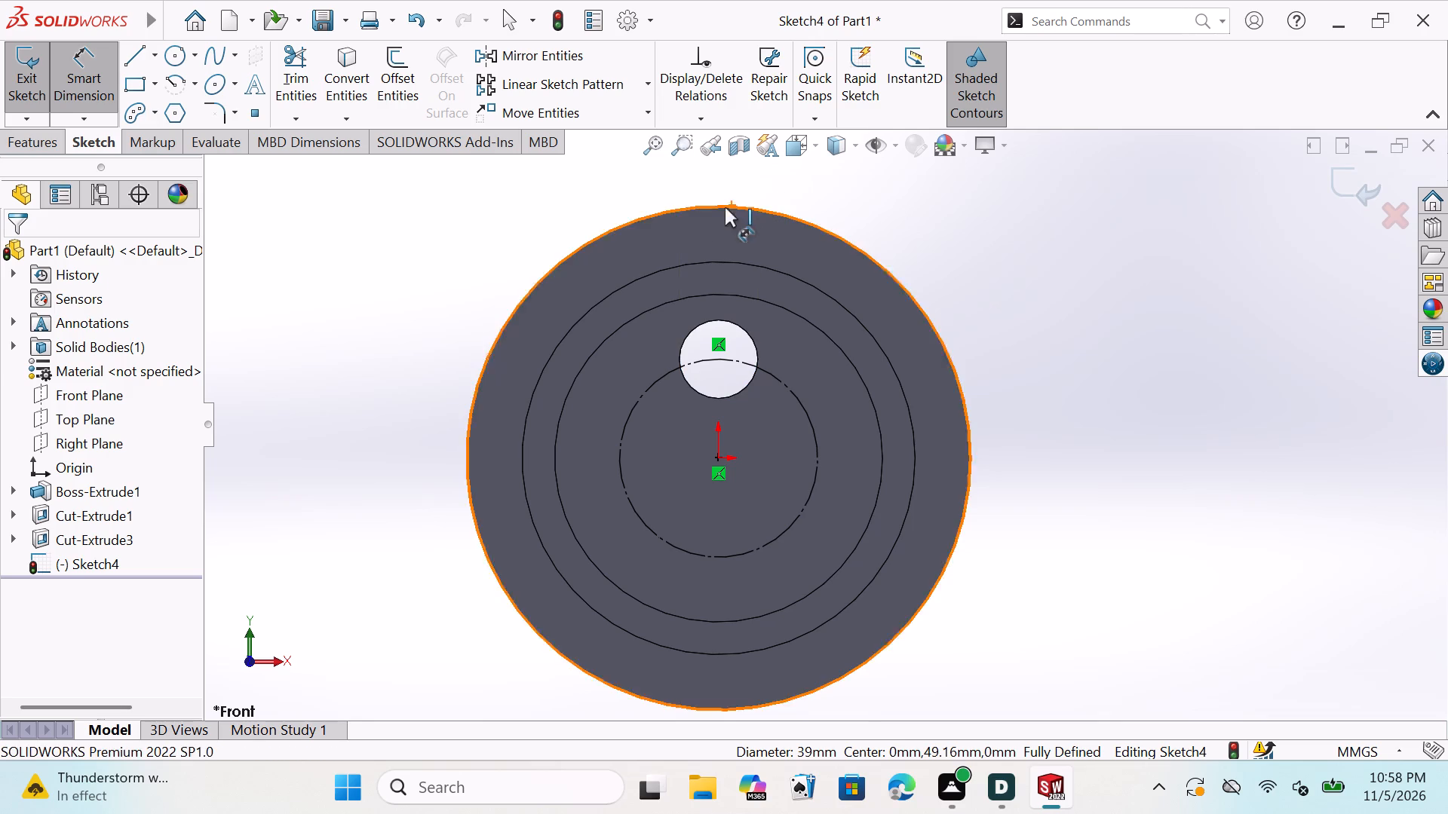
Sketch a circle of about 20.66 mm radius centred on the construction circle's quadrant point on the +X side.
double_click(169, 54)
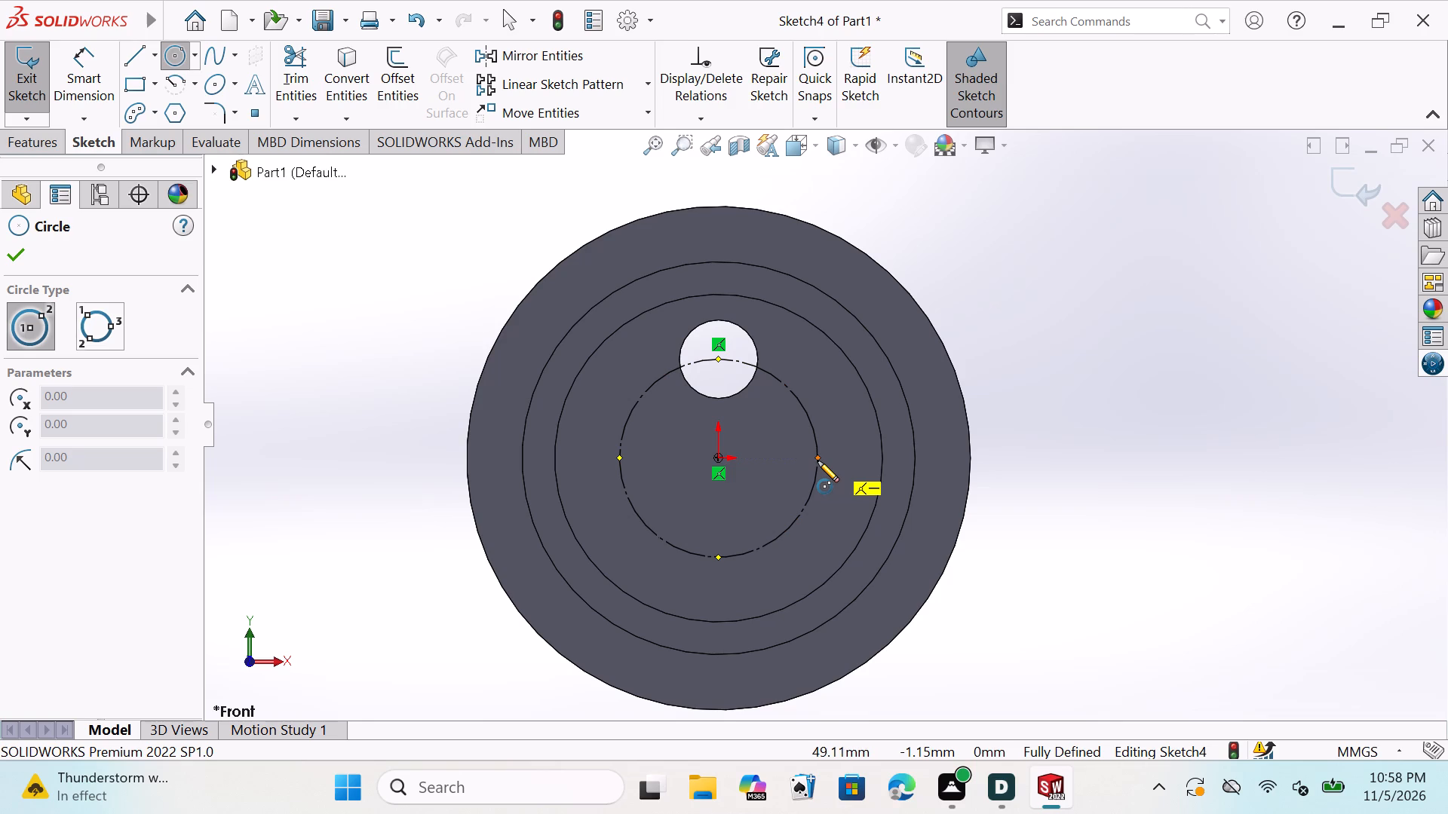
left_click(819, 456)
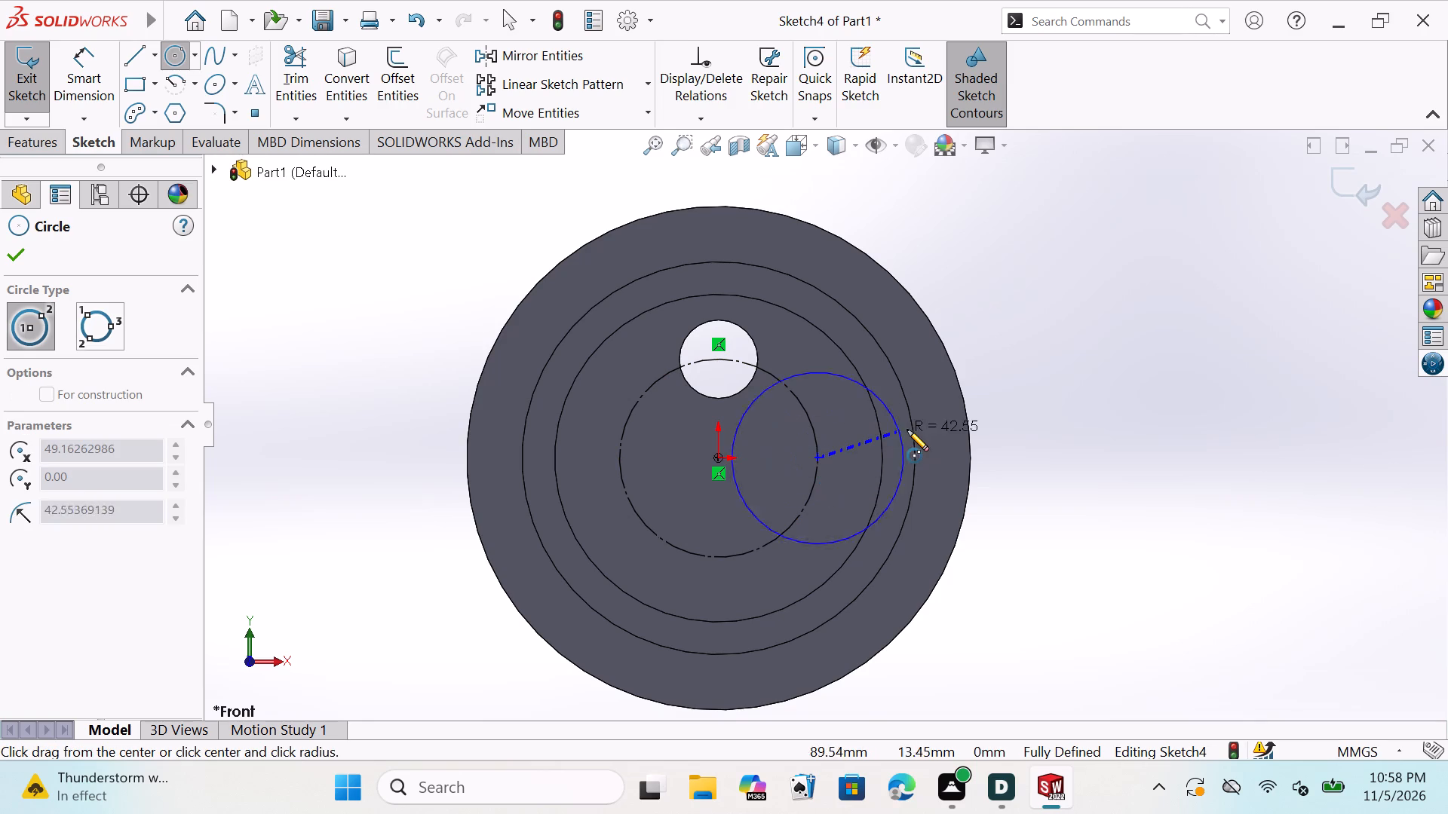
double_click(857, 444)
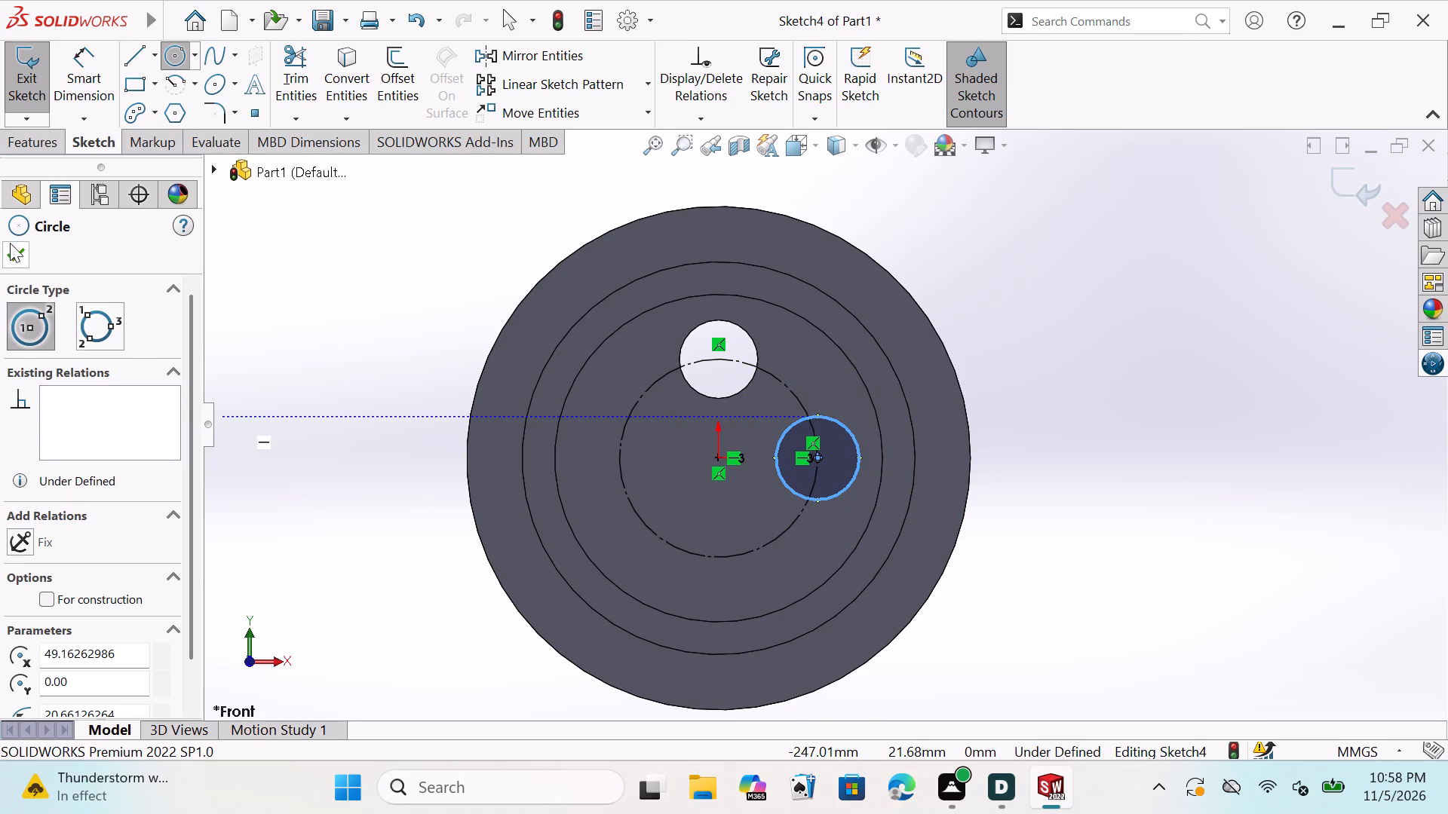
left_click(10, 249)
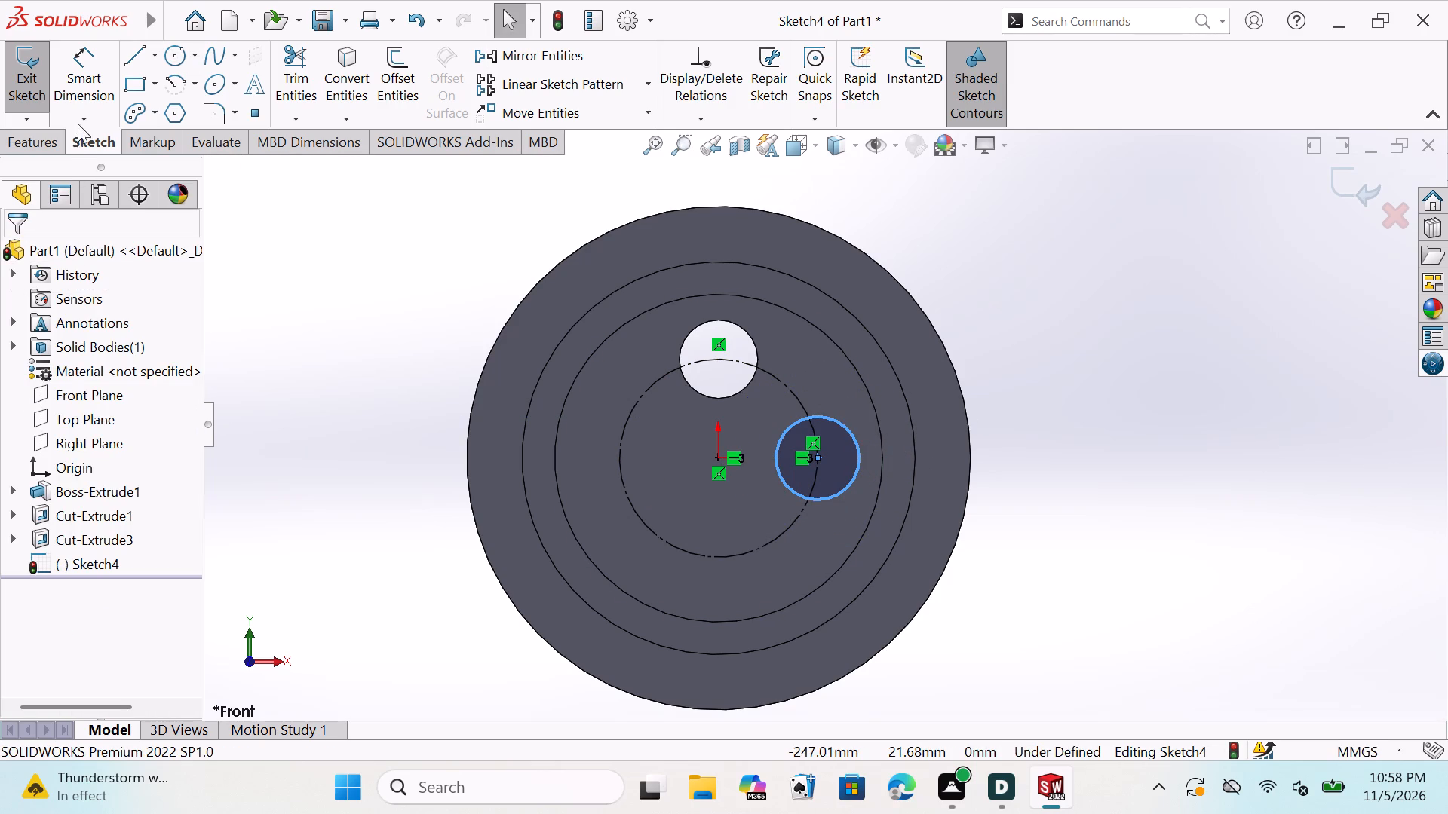
Dimension the new circle on the construction circle with a diameter of 39 mm.
left_click(76, 78)
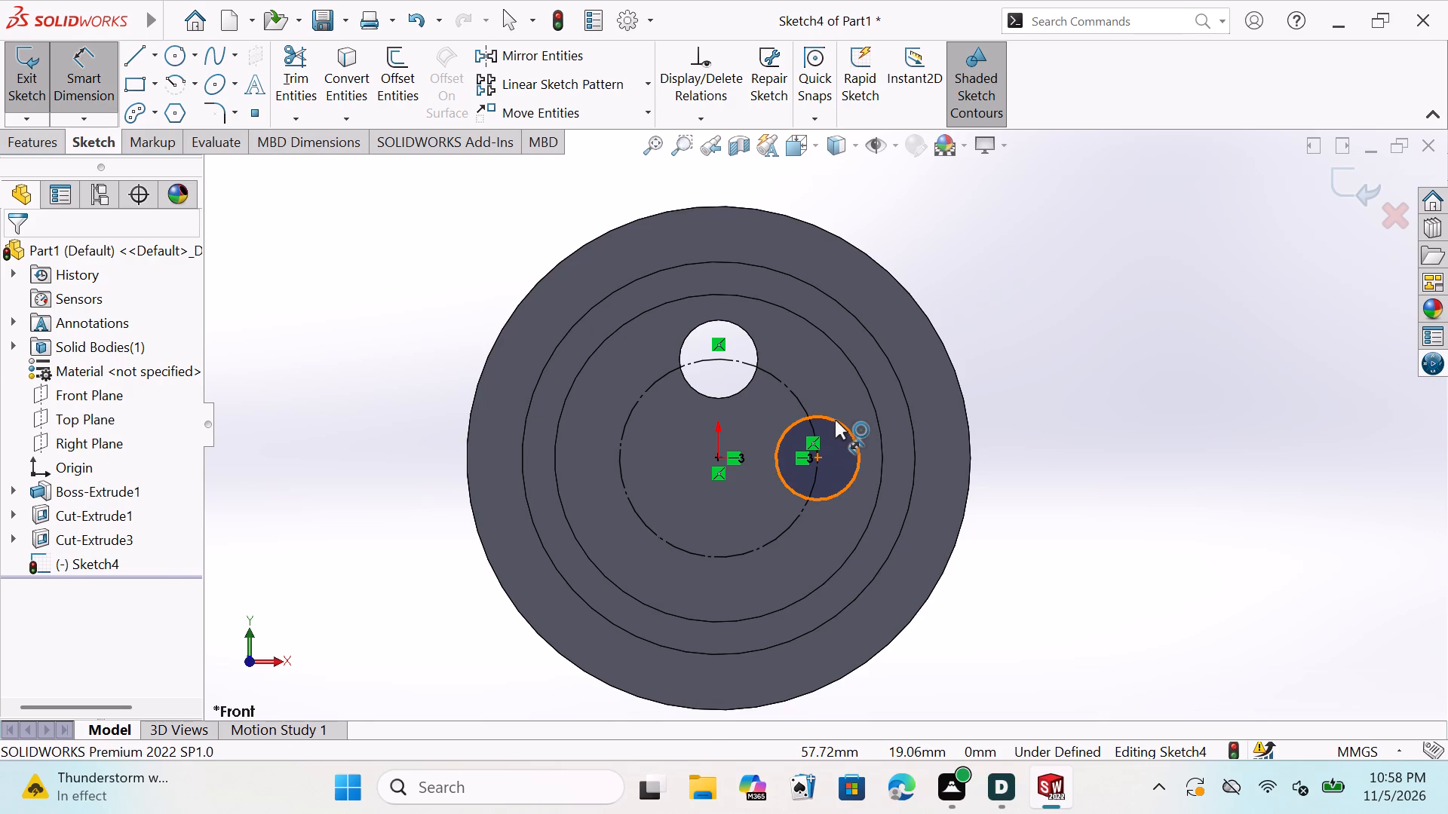
left_click(836, 420)
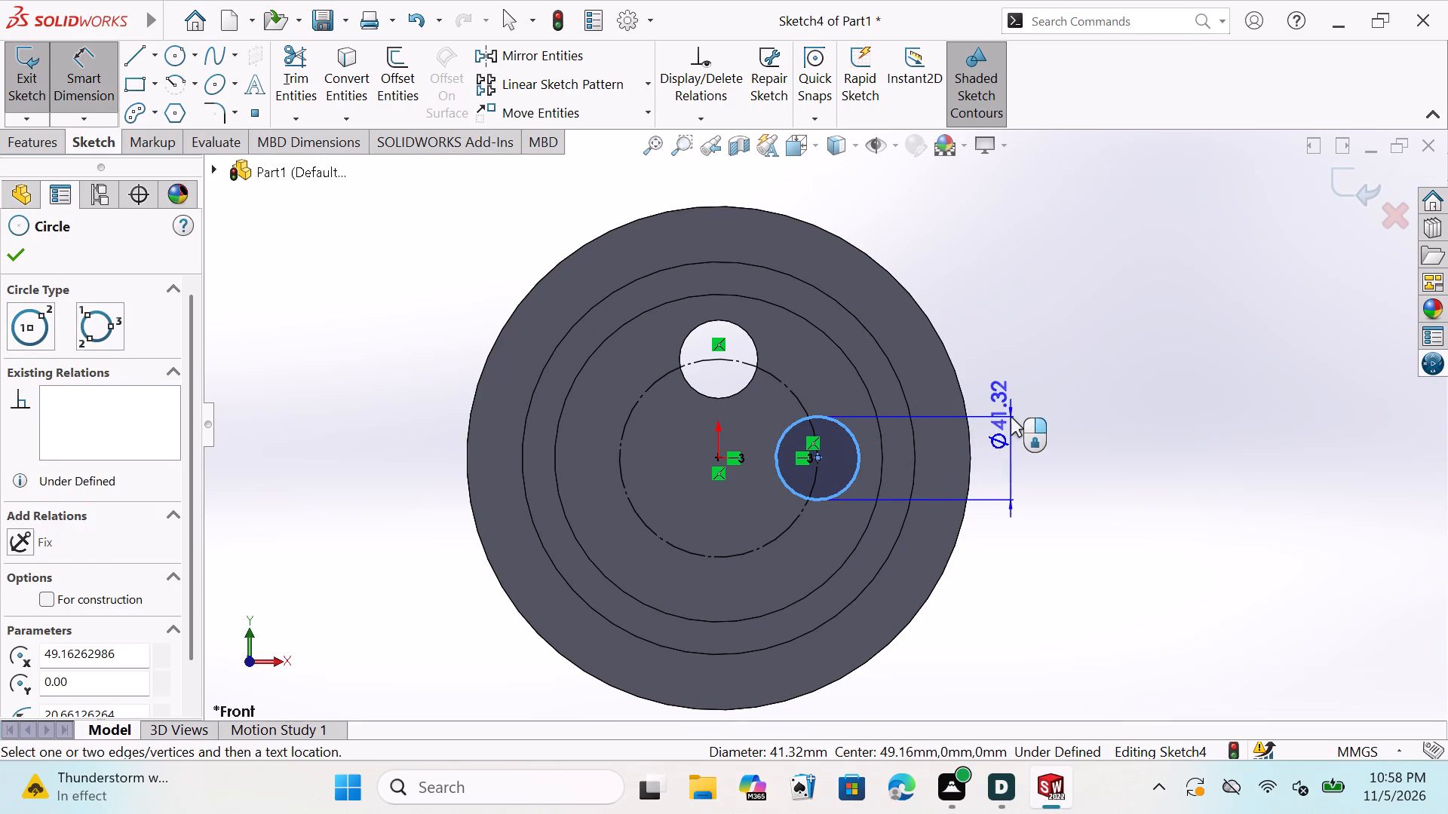
left_click(1011, 417)
left_click(1017, 443)
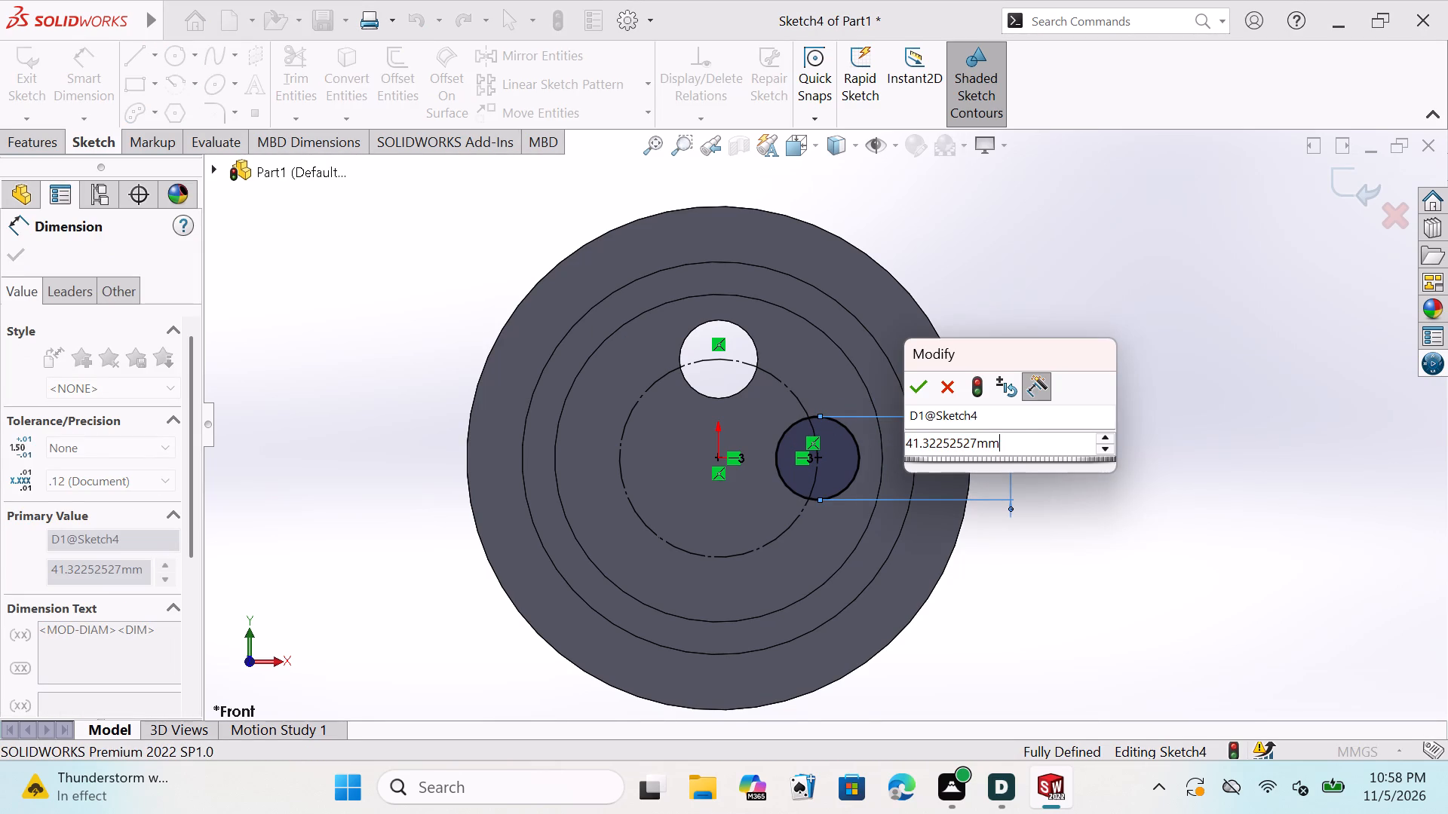
key("BackSpace")
key("BackSpace")
key("BackSpace")
key("BackSpace")
key("BackSpace")
key("BackSpace")
key("BackSpace")
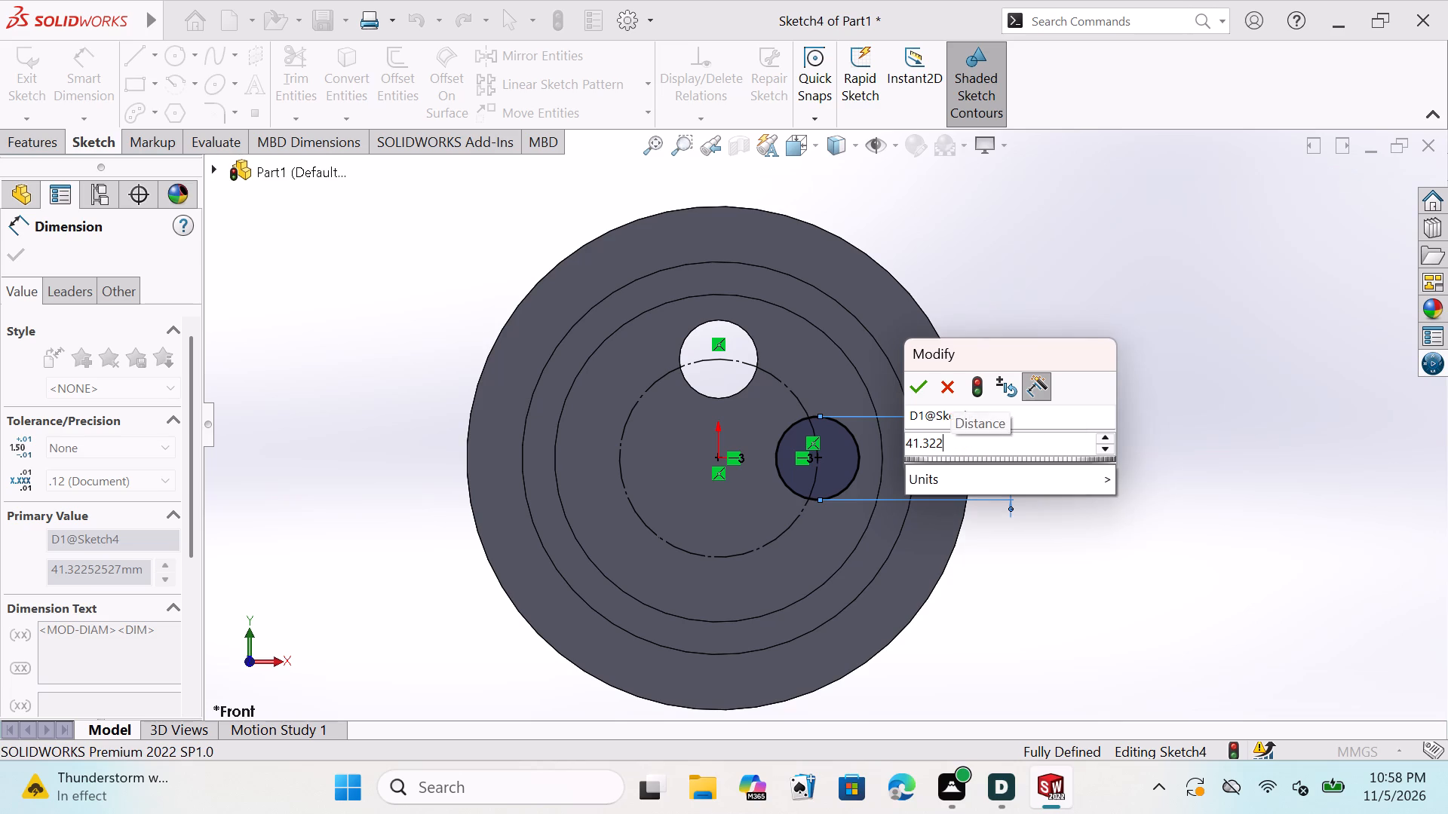
key("BackSpace")
key("BackSpace")
key("BackSpace")
key("BackSpace")
key("BackSpace")
key("BackSpace")
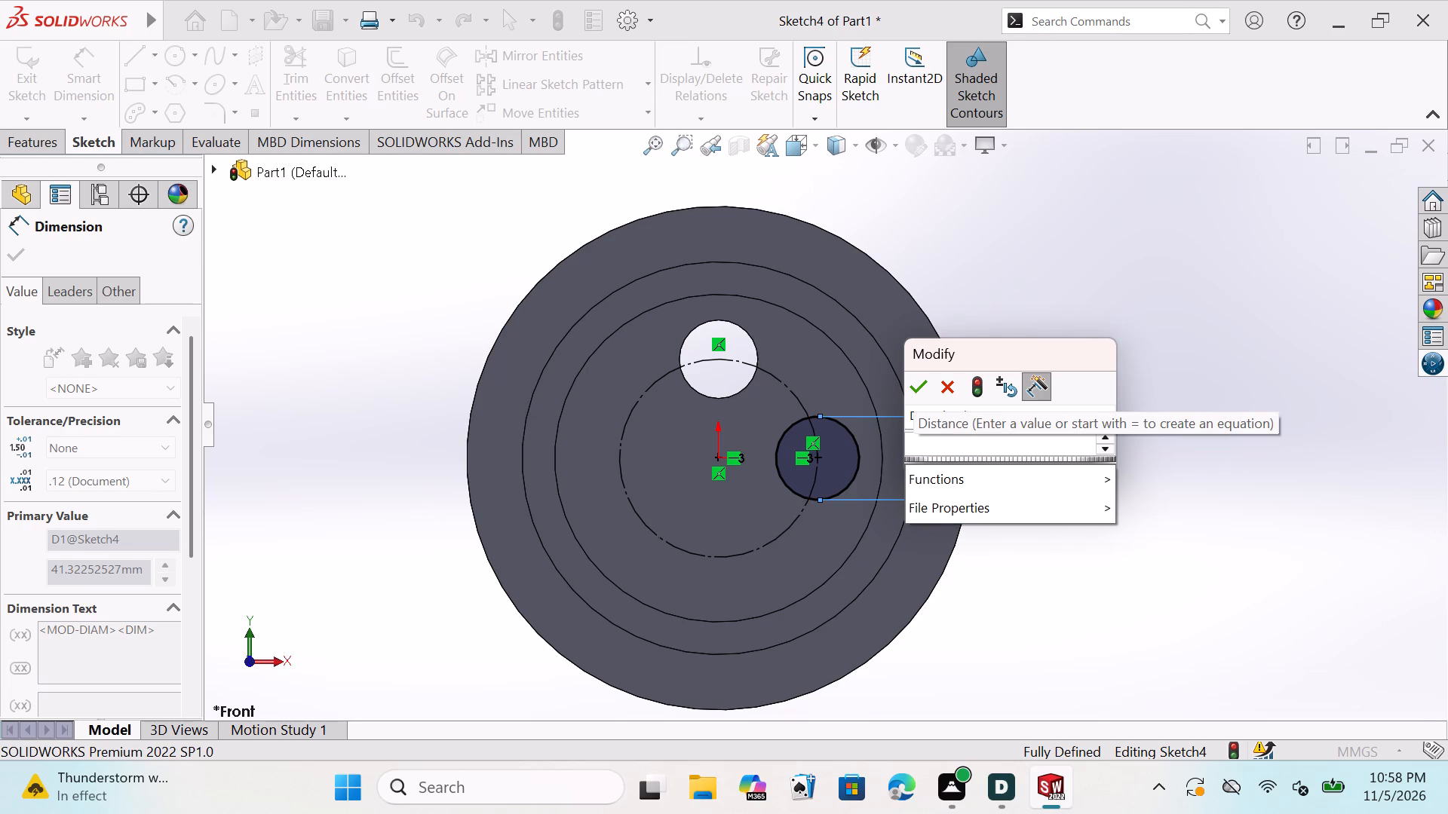
key("3")
key("9")
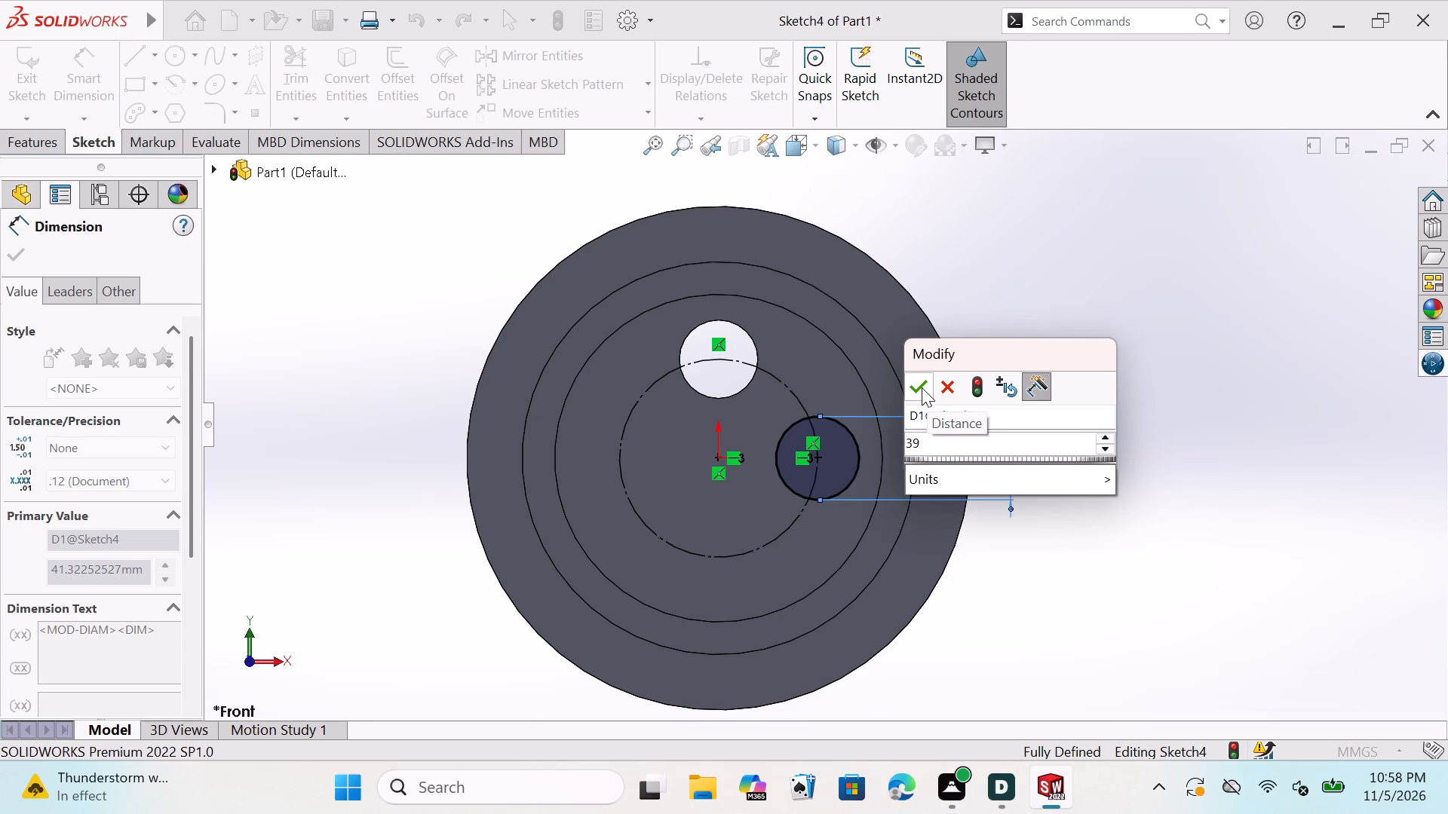
double_click(922, 387)
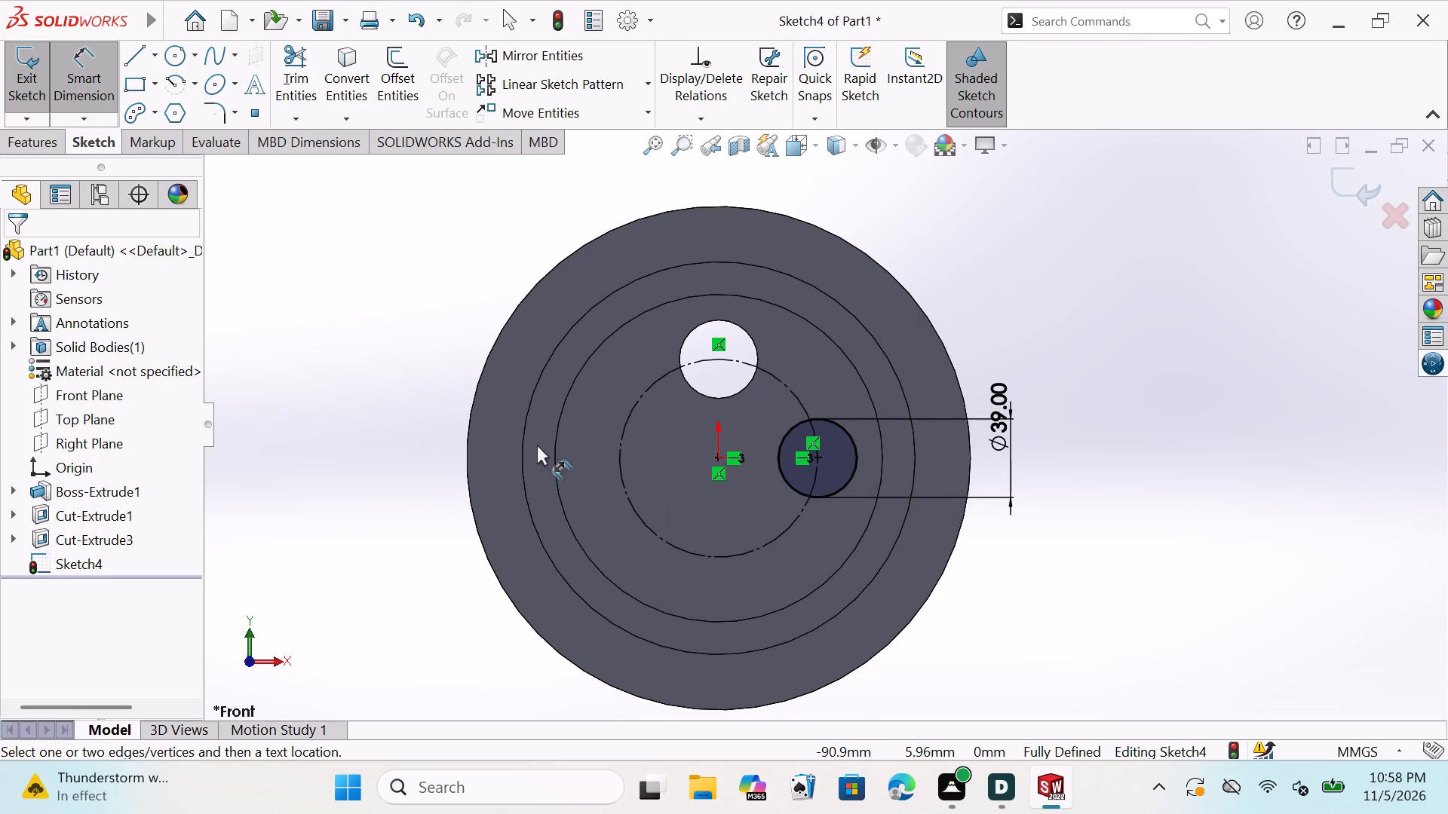
key("Escape")
key("Escape")
key("Escape")
key("Escape")
key("Escape")
key("Escape")
key("Escape")
key("Escape")
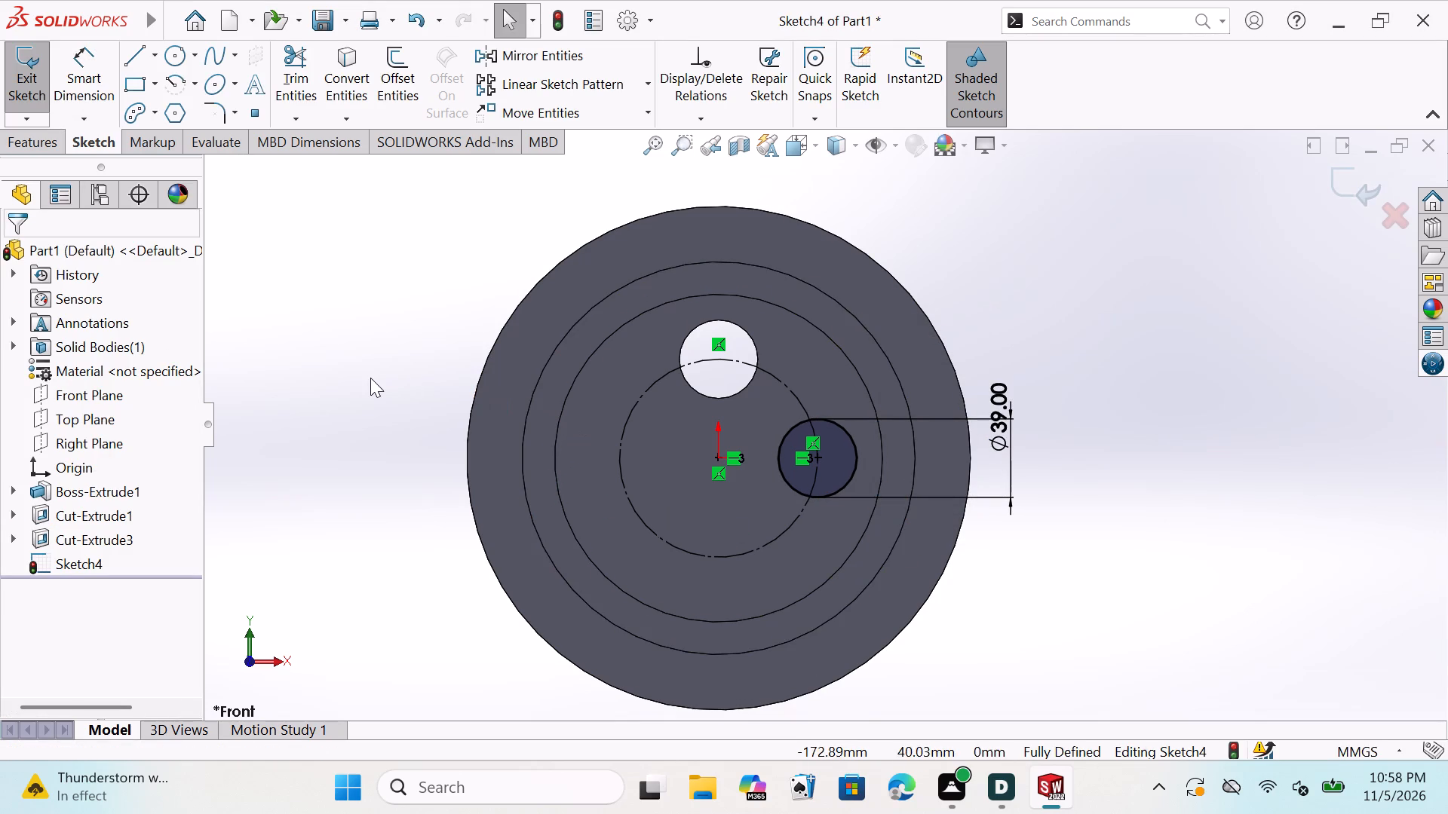
key("Escape")
key("Escape")
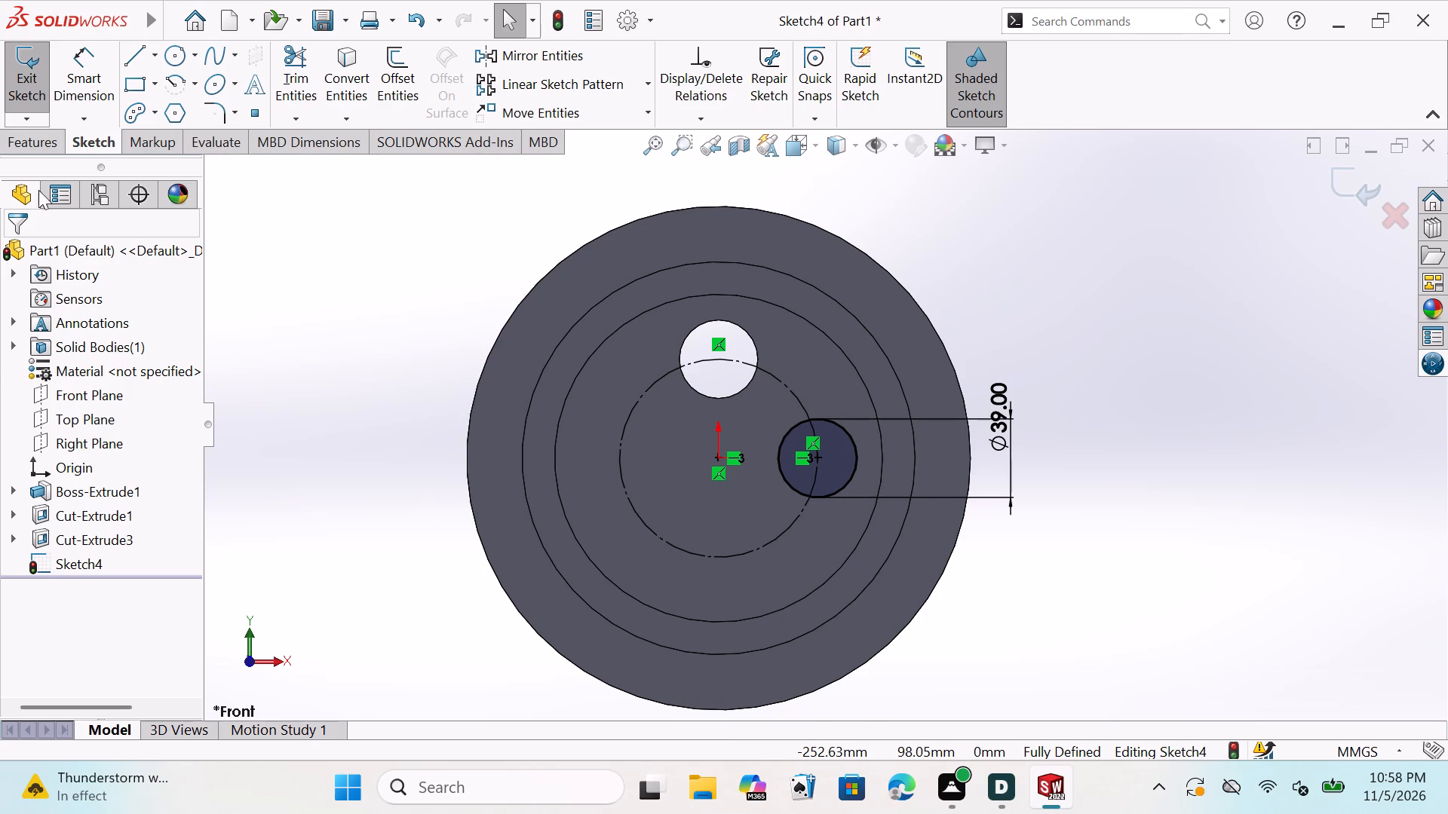
Extrude-cut the 39 mm circle on the +X side of the origin to a blind depth of 78 mm.
left_click(24, 136)
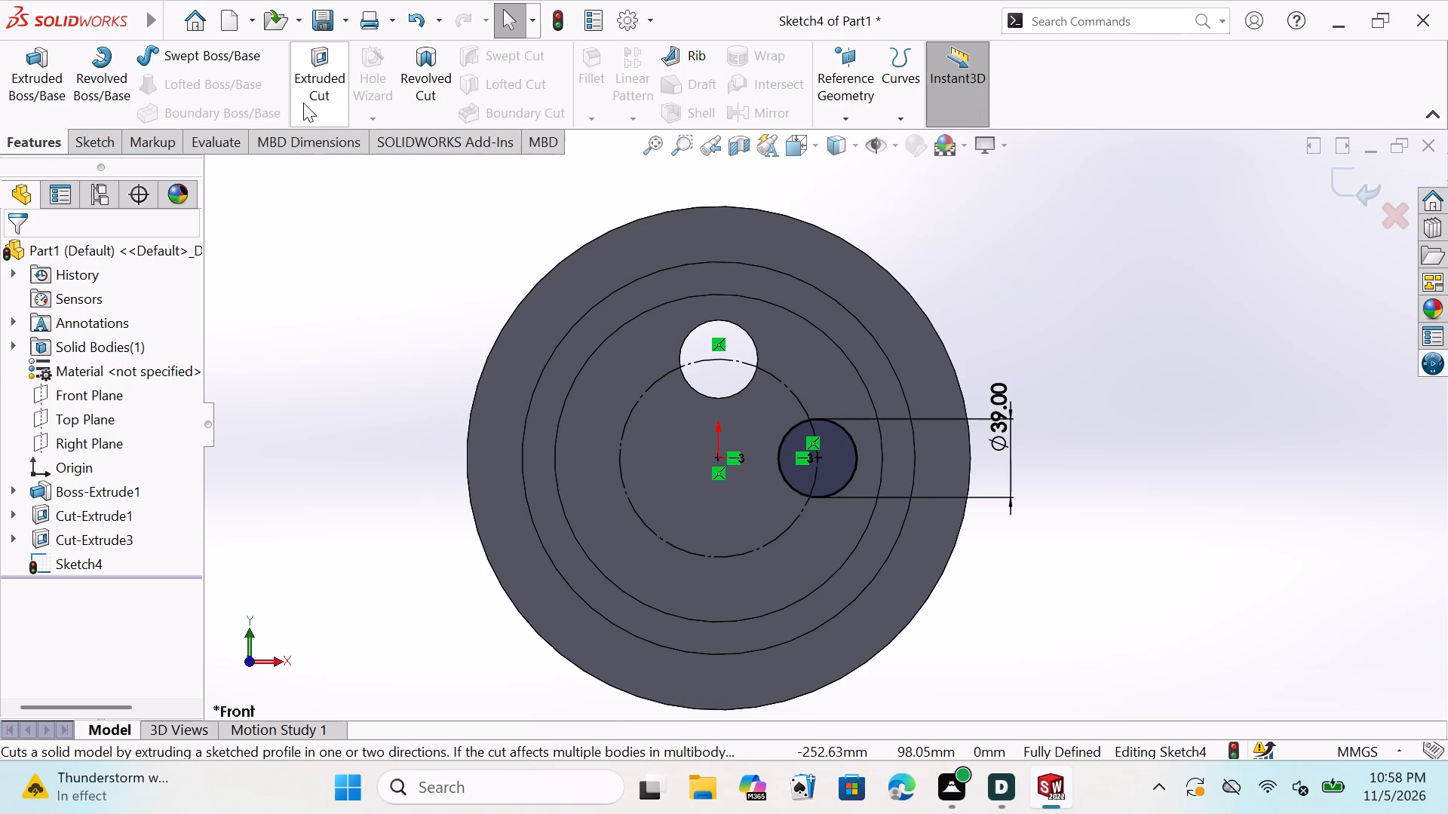
double_click(302, 75)
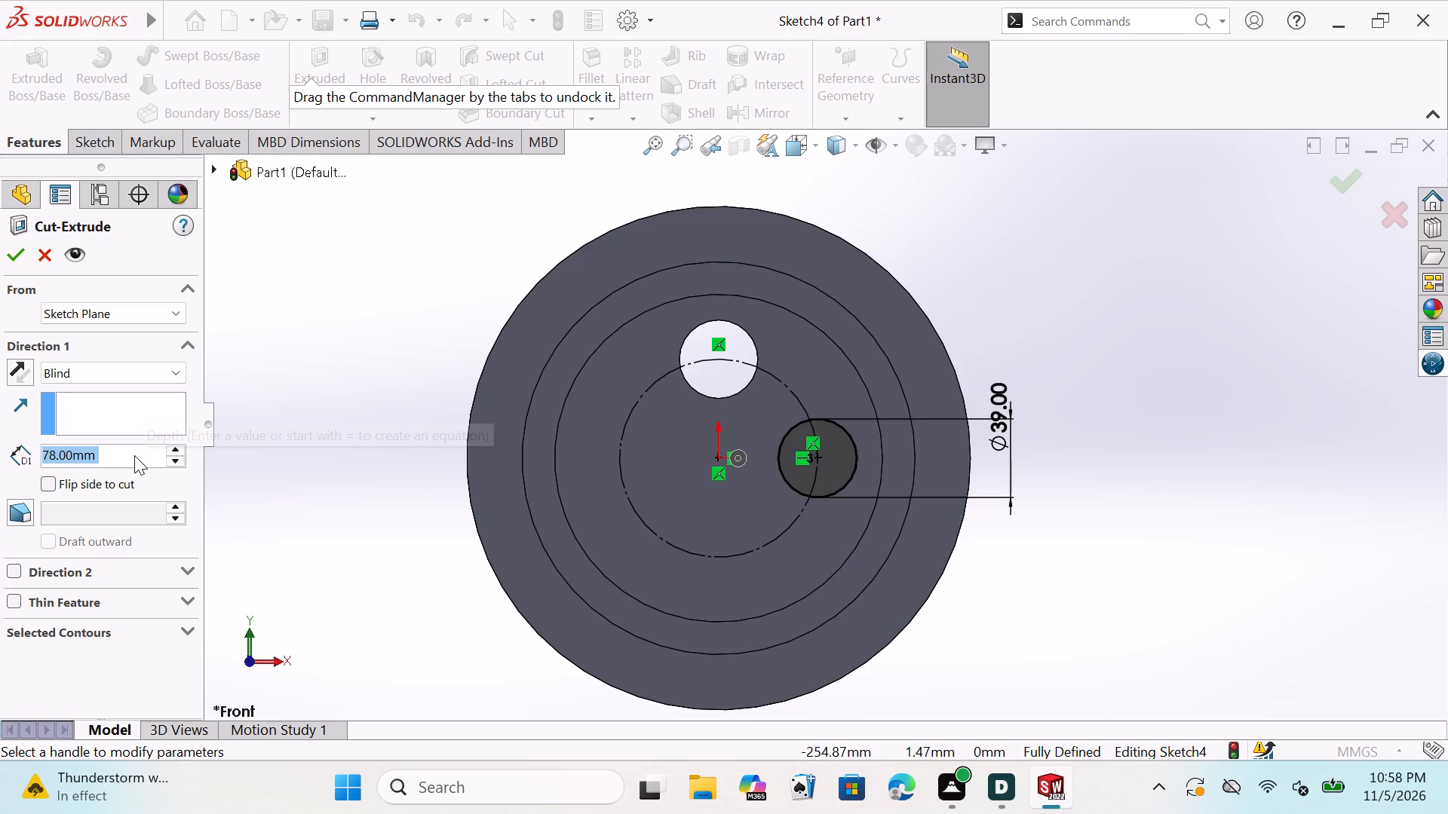
left_click(11, 249)
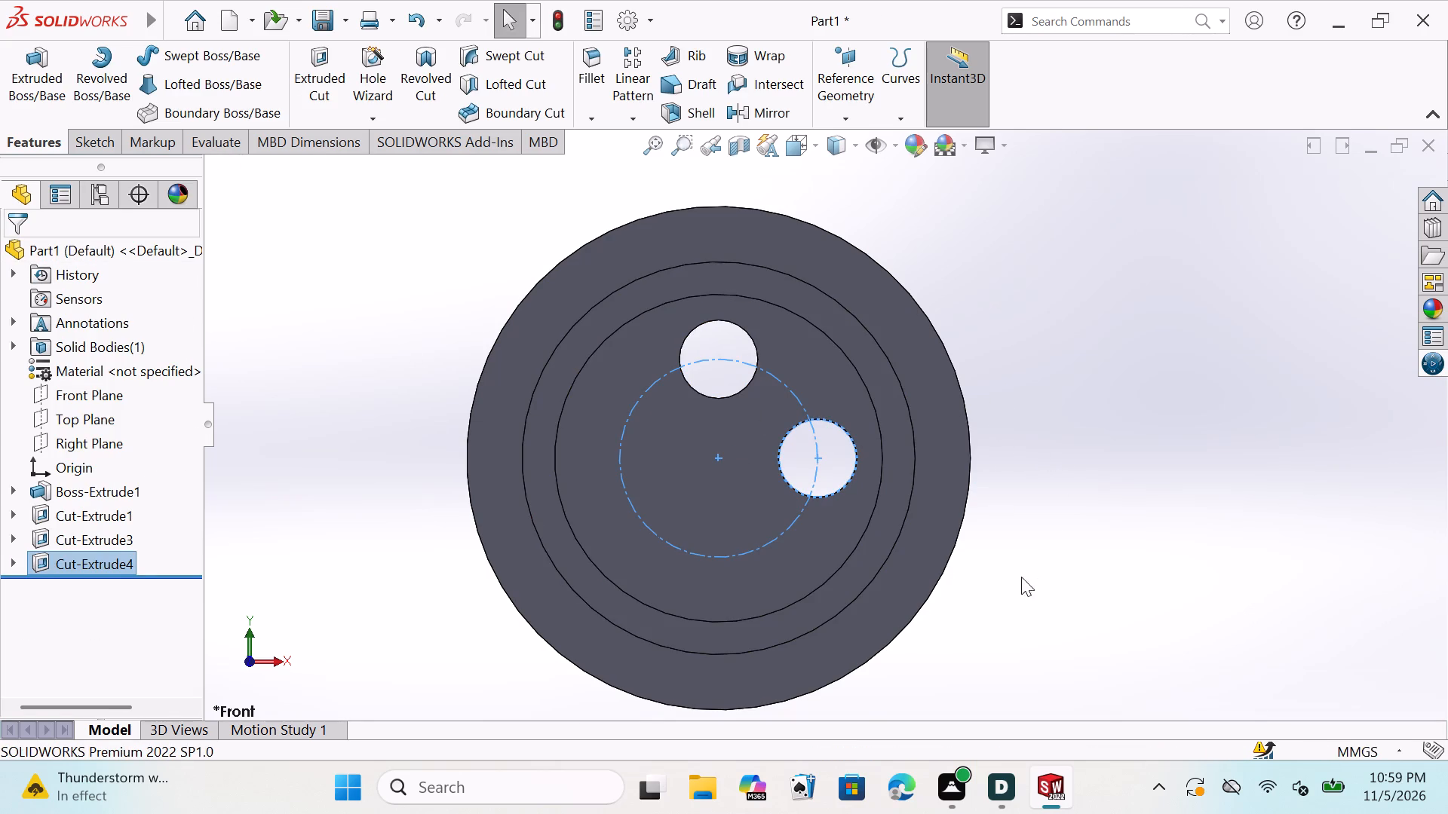
key("Escape")
key("Escape")
key("Escape")
key("Escape")
key("Escape")
key("Escape")
key("Escape")
key("Escape")
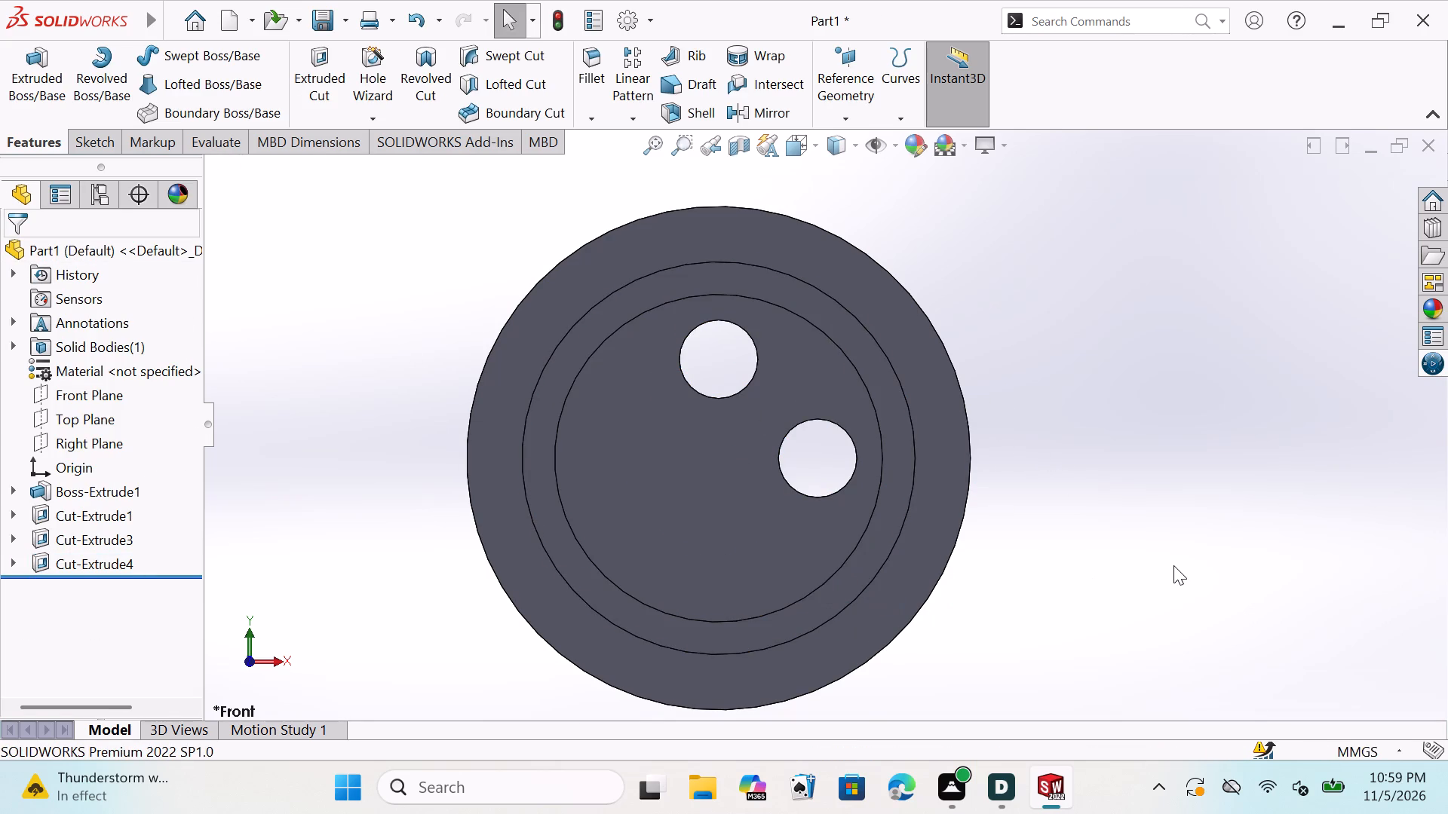
key("Escape")
key("Escape")
key("Escape")
key("Escape")
key("Escape")
key("Escape")
key("Escape")
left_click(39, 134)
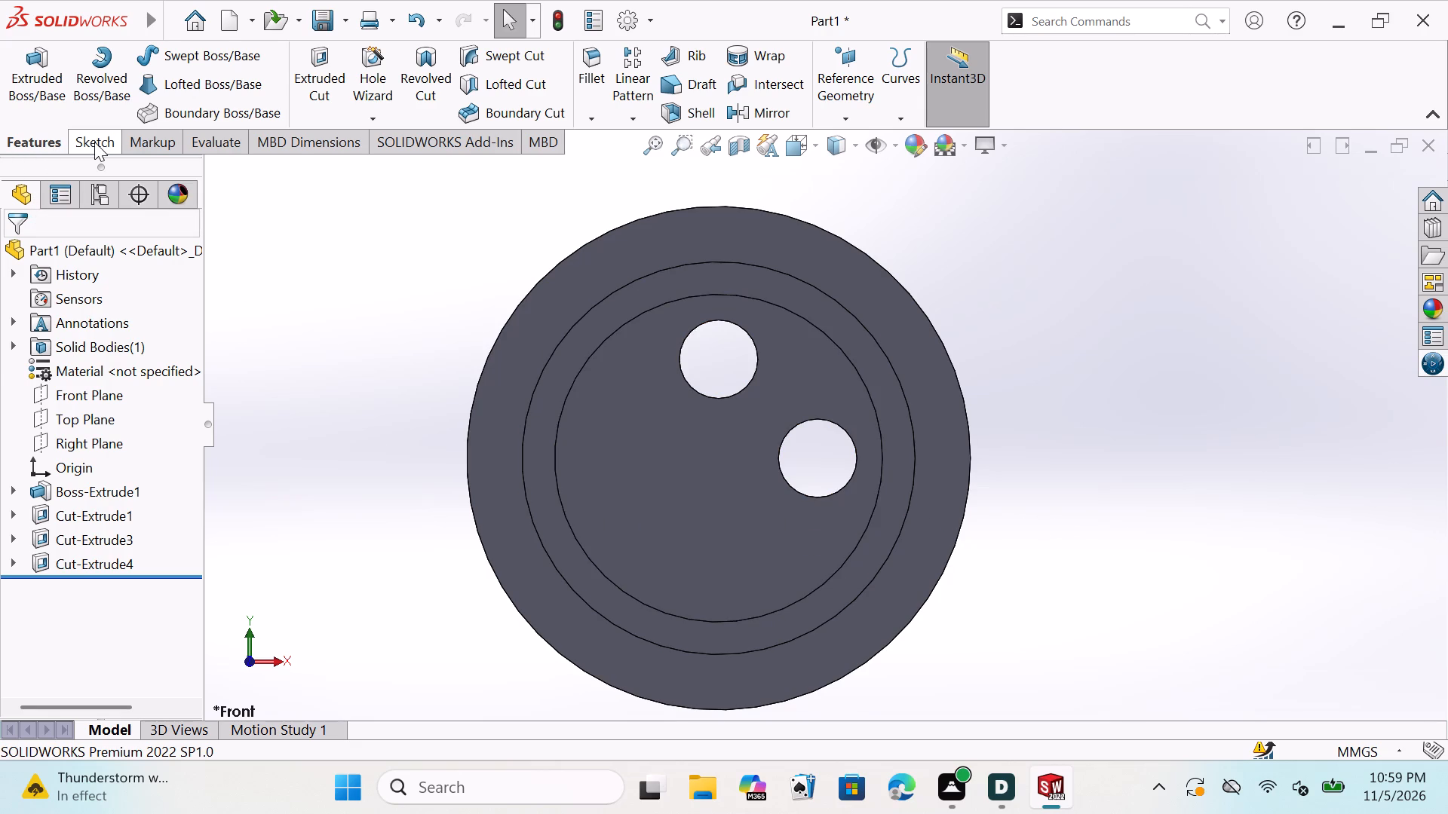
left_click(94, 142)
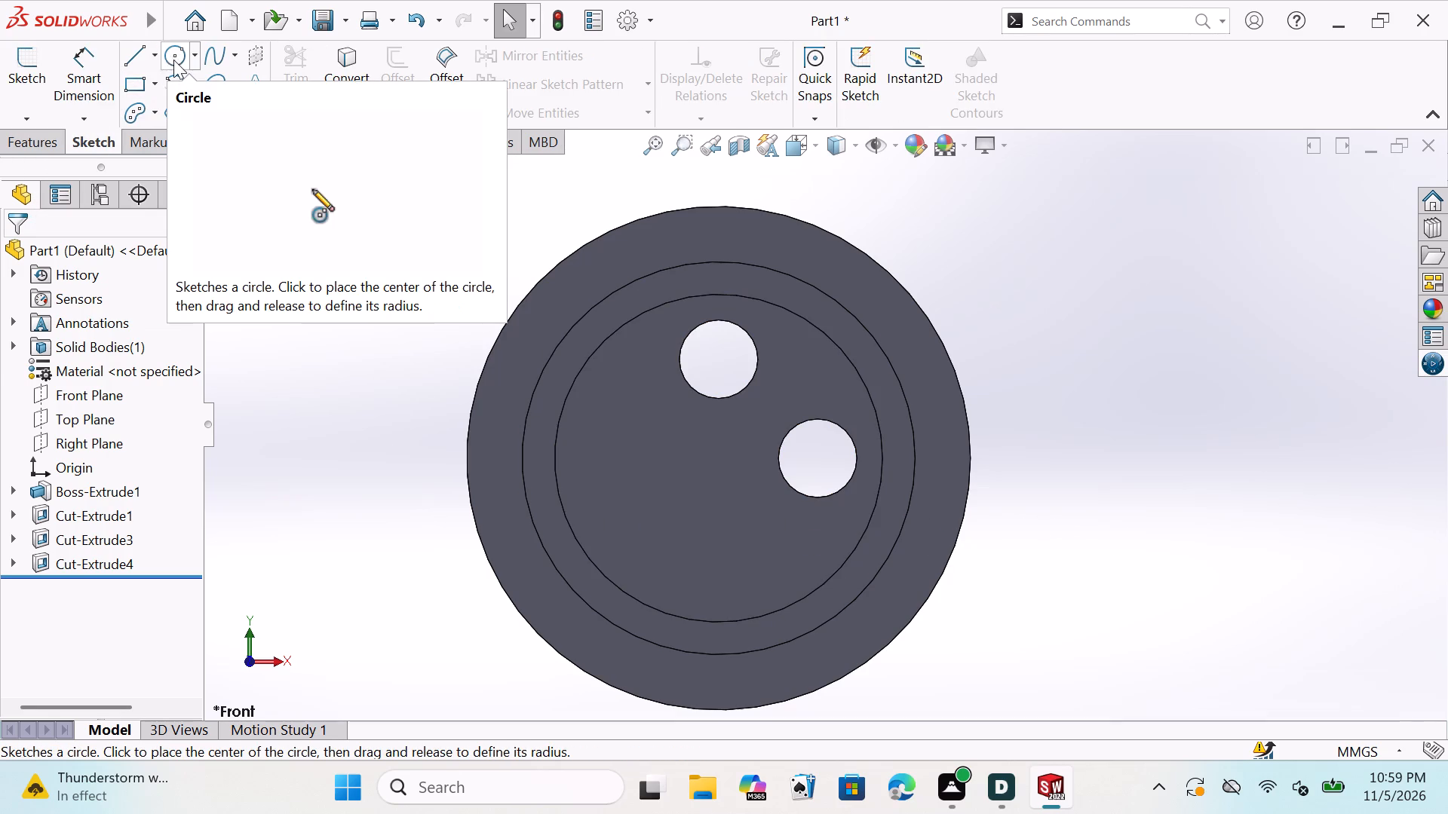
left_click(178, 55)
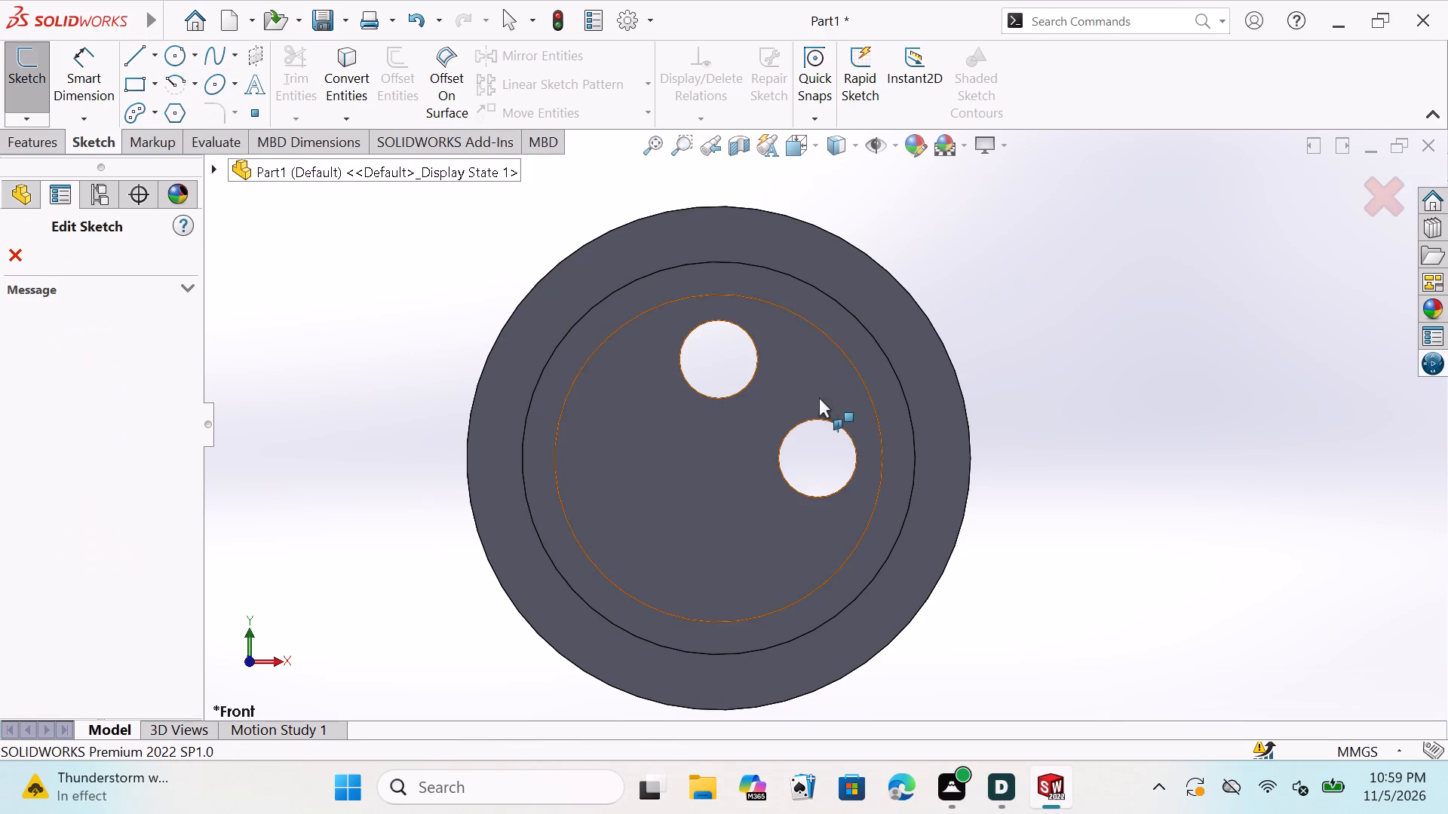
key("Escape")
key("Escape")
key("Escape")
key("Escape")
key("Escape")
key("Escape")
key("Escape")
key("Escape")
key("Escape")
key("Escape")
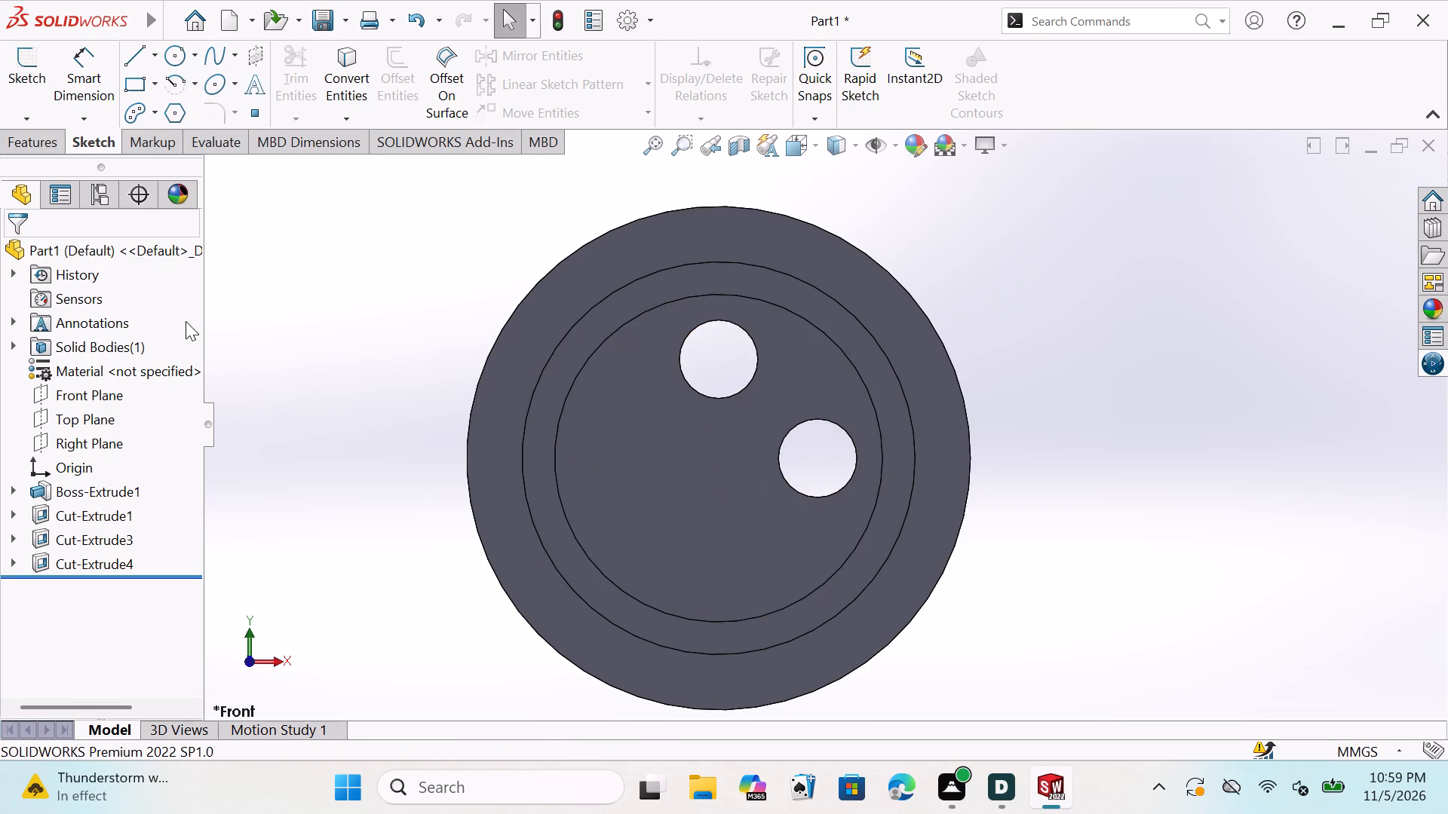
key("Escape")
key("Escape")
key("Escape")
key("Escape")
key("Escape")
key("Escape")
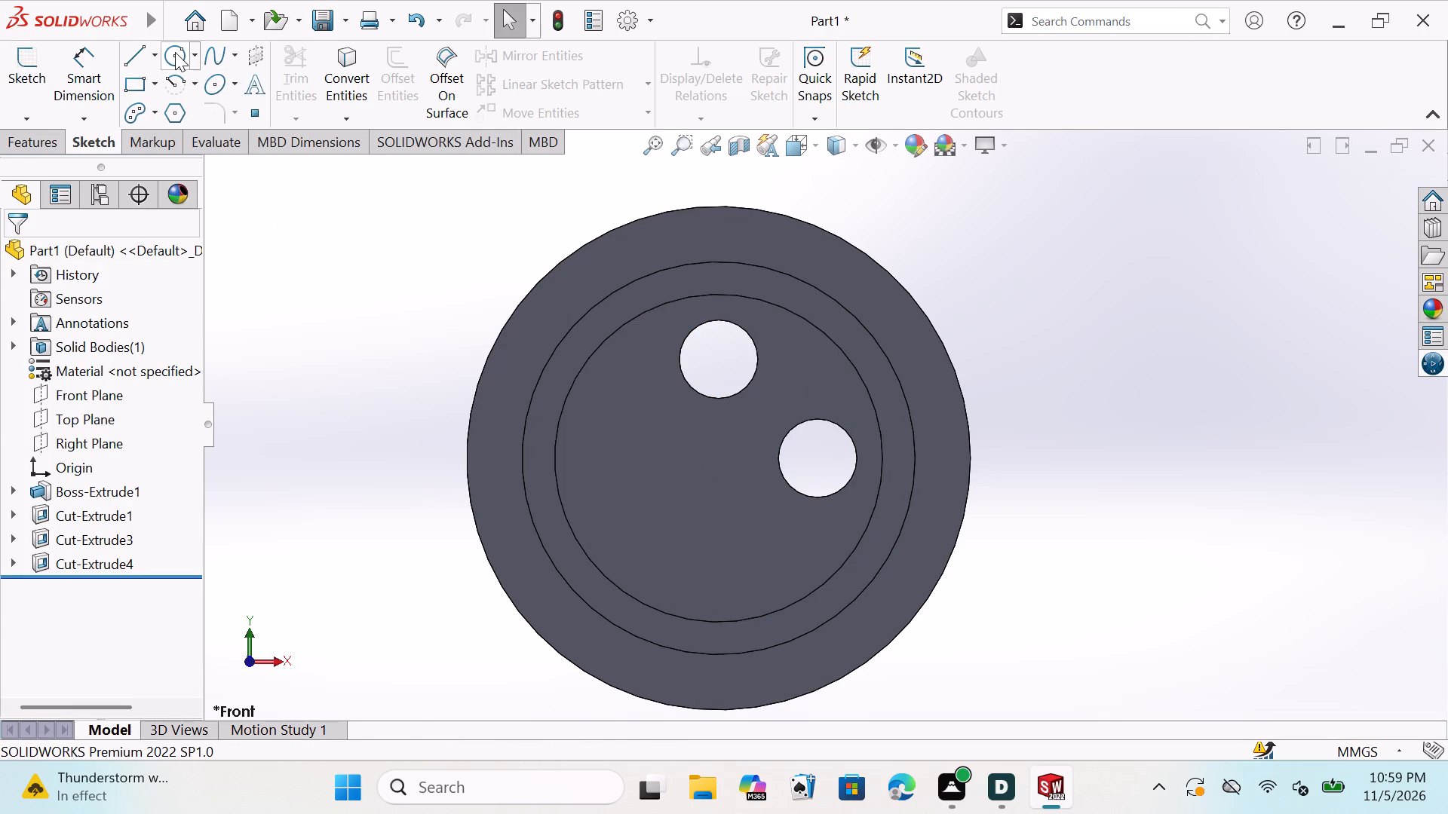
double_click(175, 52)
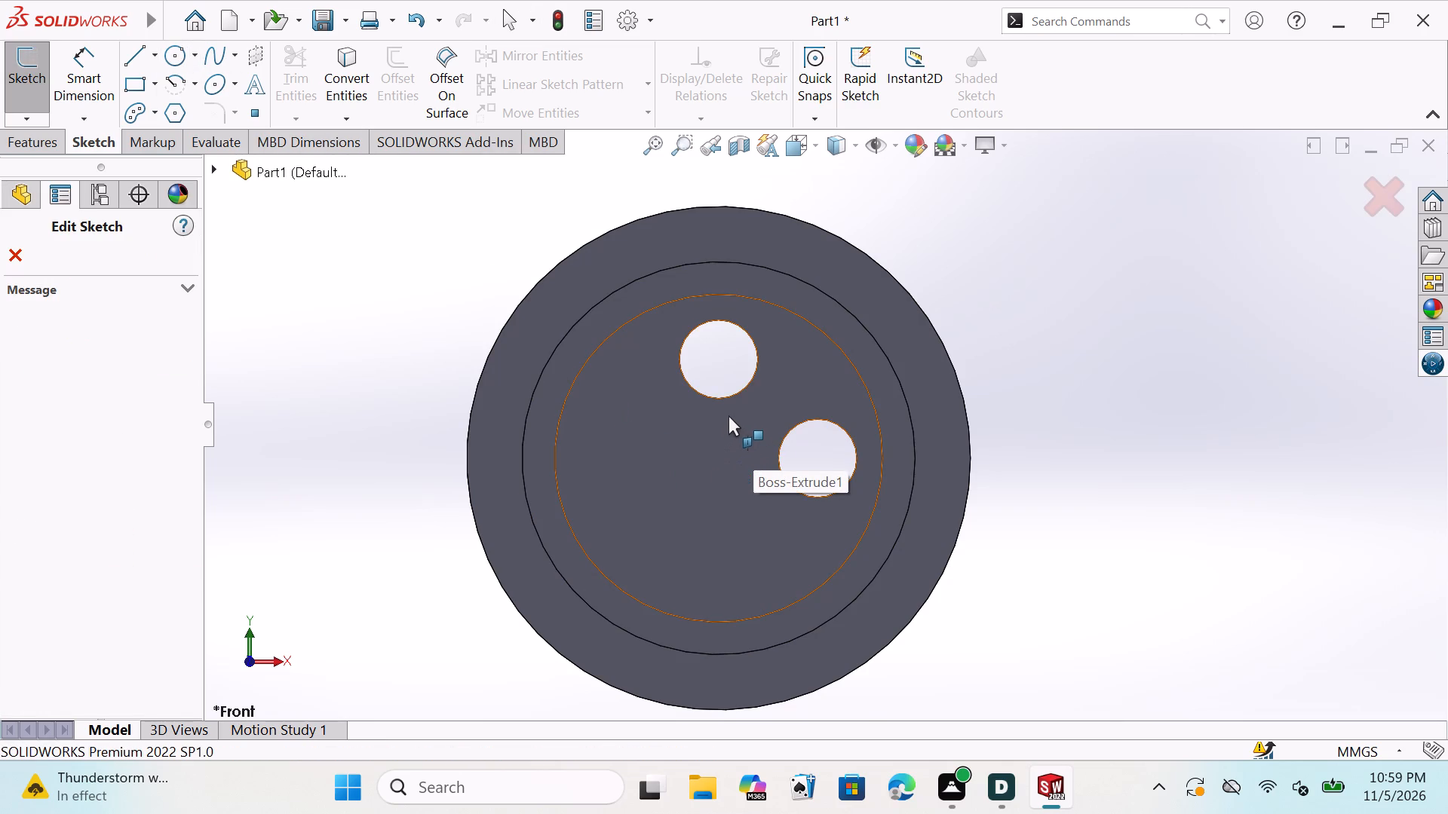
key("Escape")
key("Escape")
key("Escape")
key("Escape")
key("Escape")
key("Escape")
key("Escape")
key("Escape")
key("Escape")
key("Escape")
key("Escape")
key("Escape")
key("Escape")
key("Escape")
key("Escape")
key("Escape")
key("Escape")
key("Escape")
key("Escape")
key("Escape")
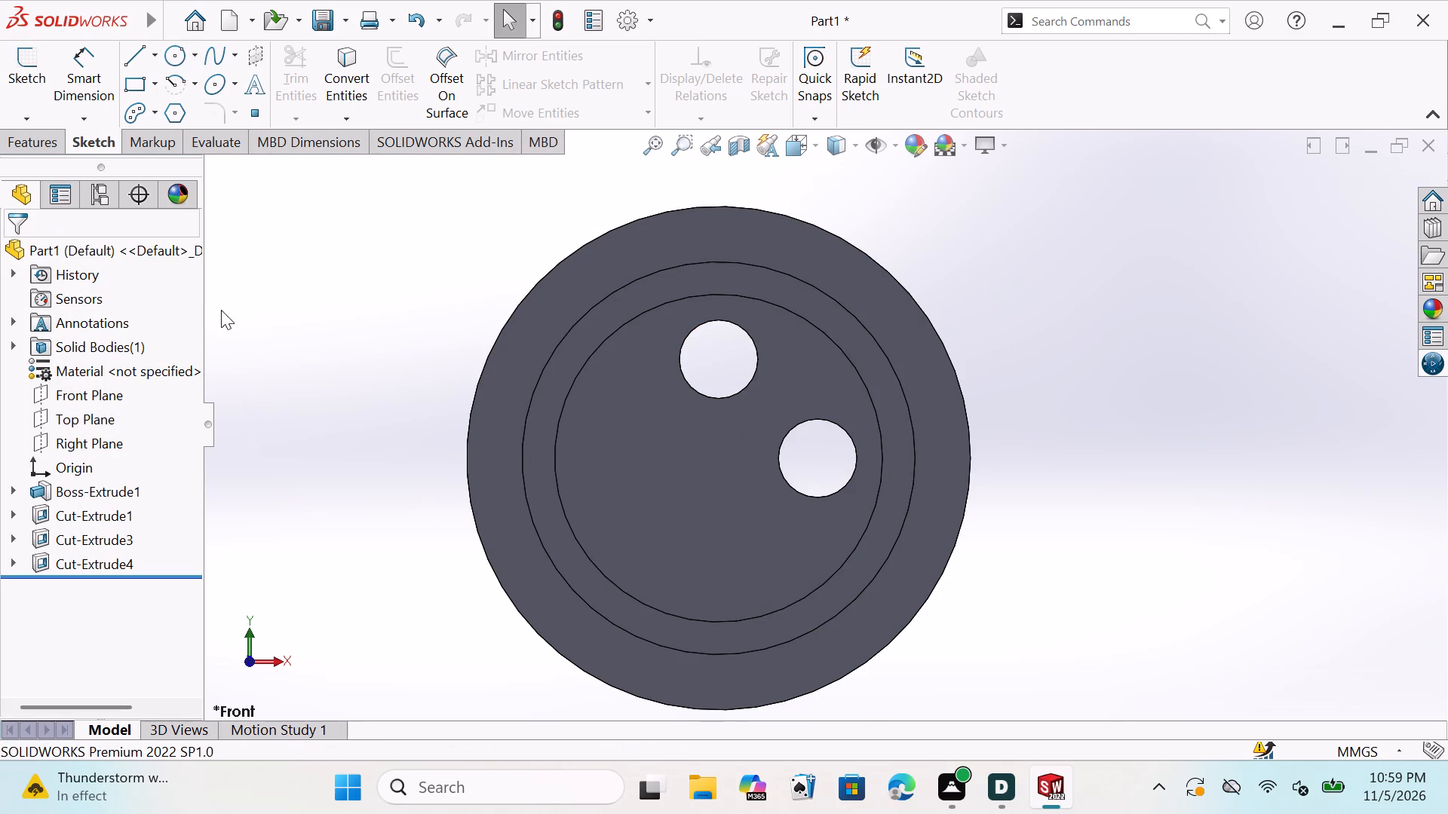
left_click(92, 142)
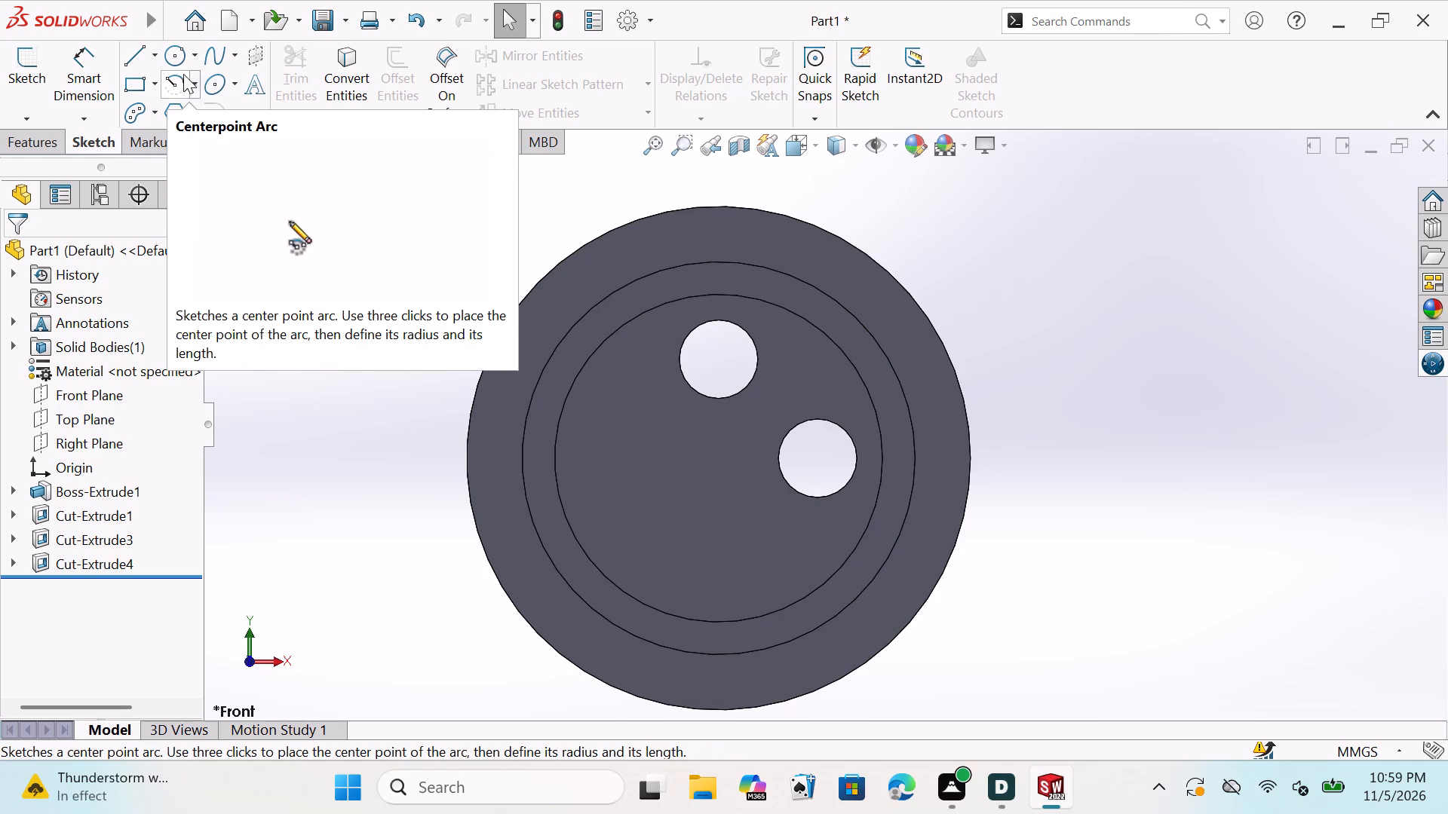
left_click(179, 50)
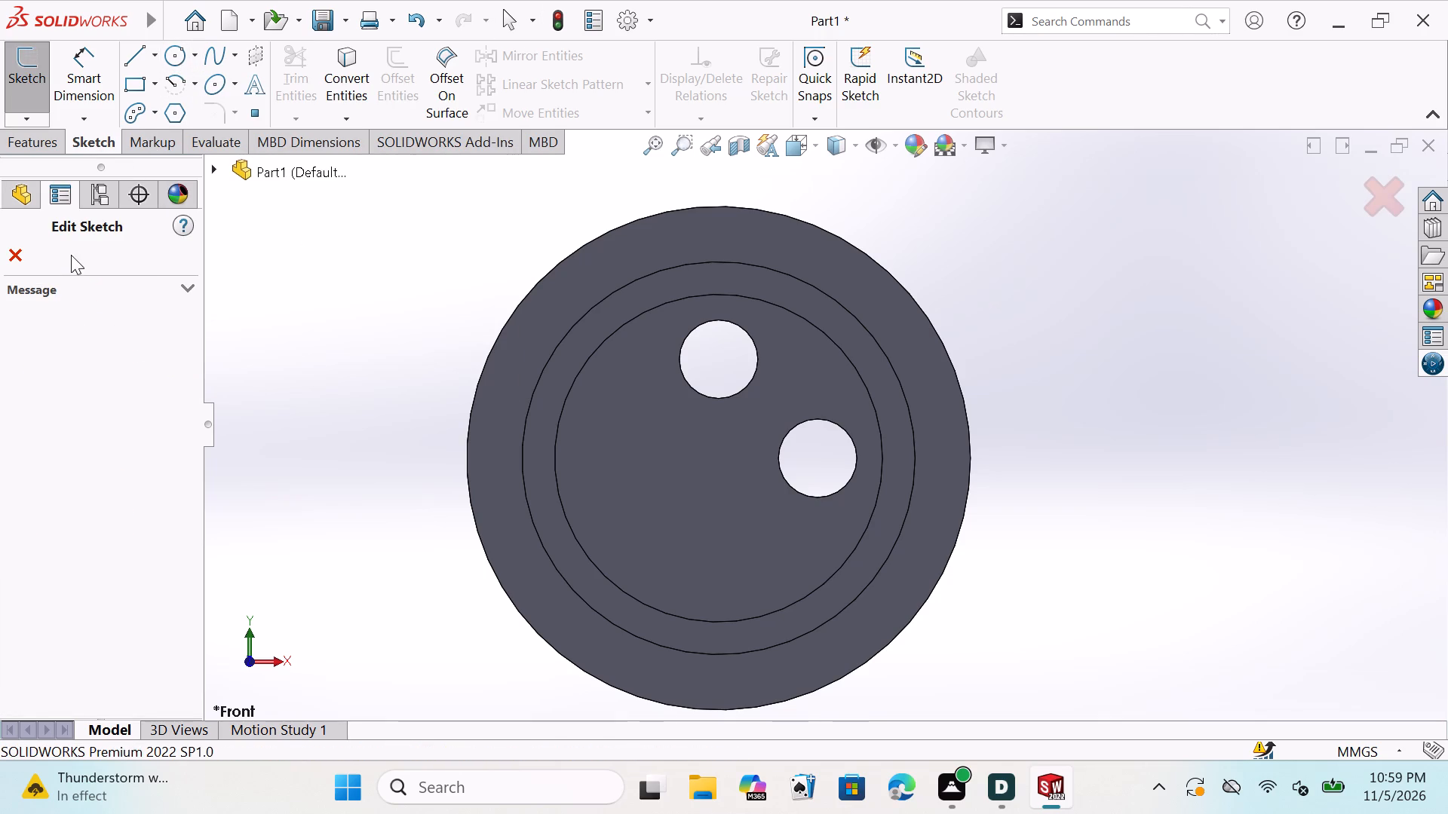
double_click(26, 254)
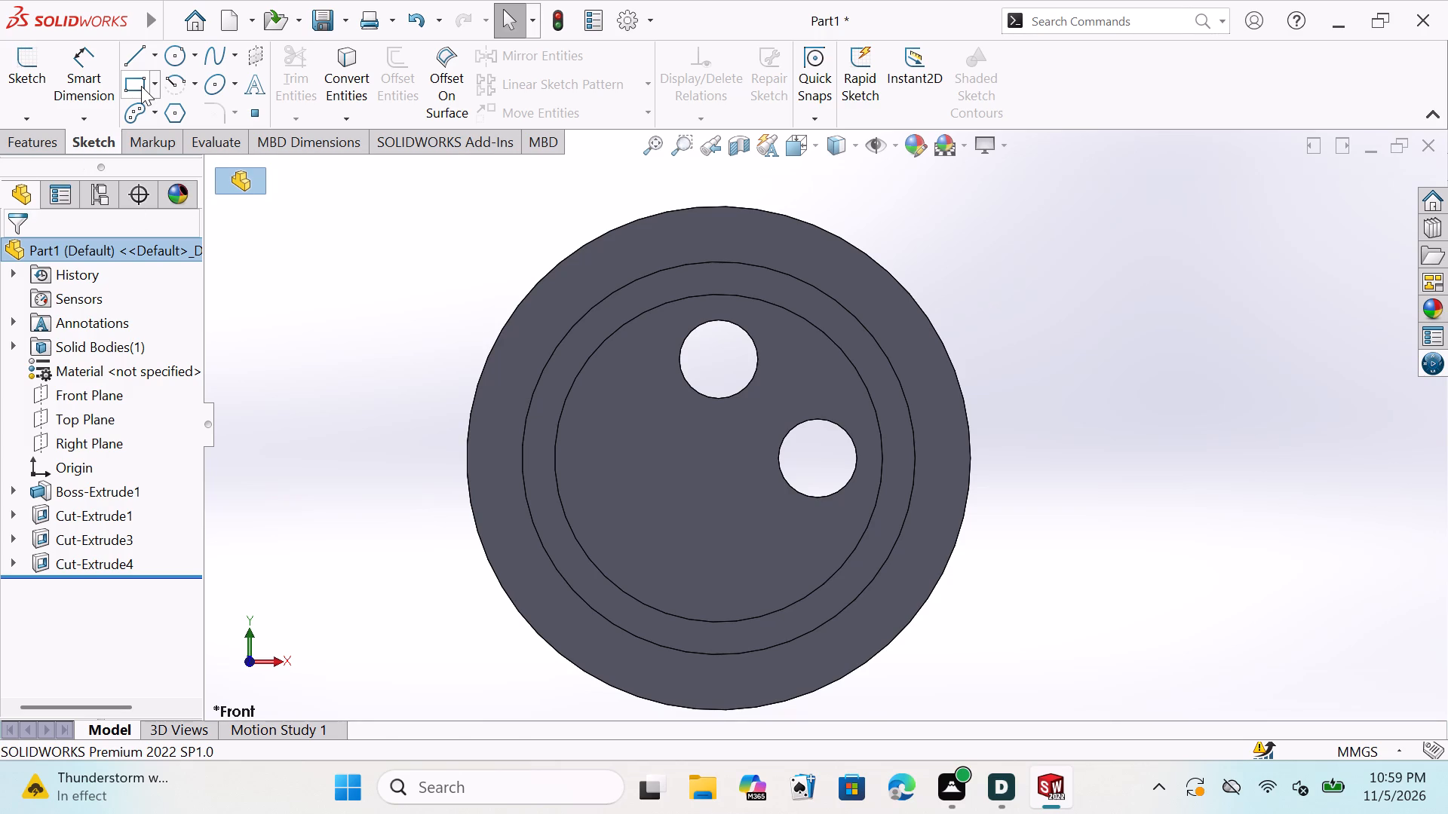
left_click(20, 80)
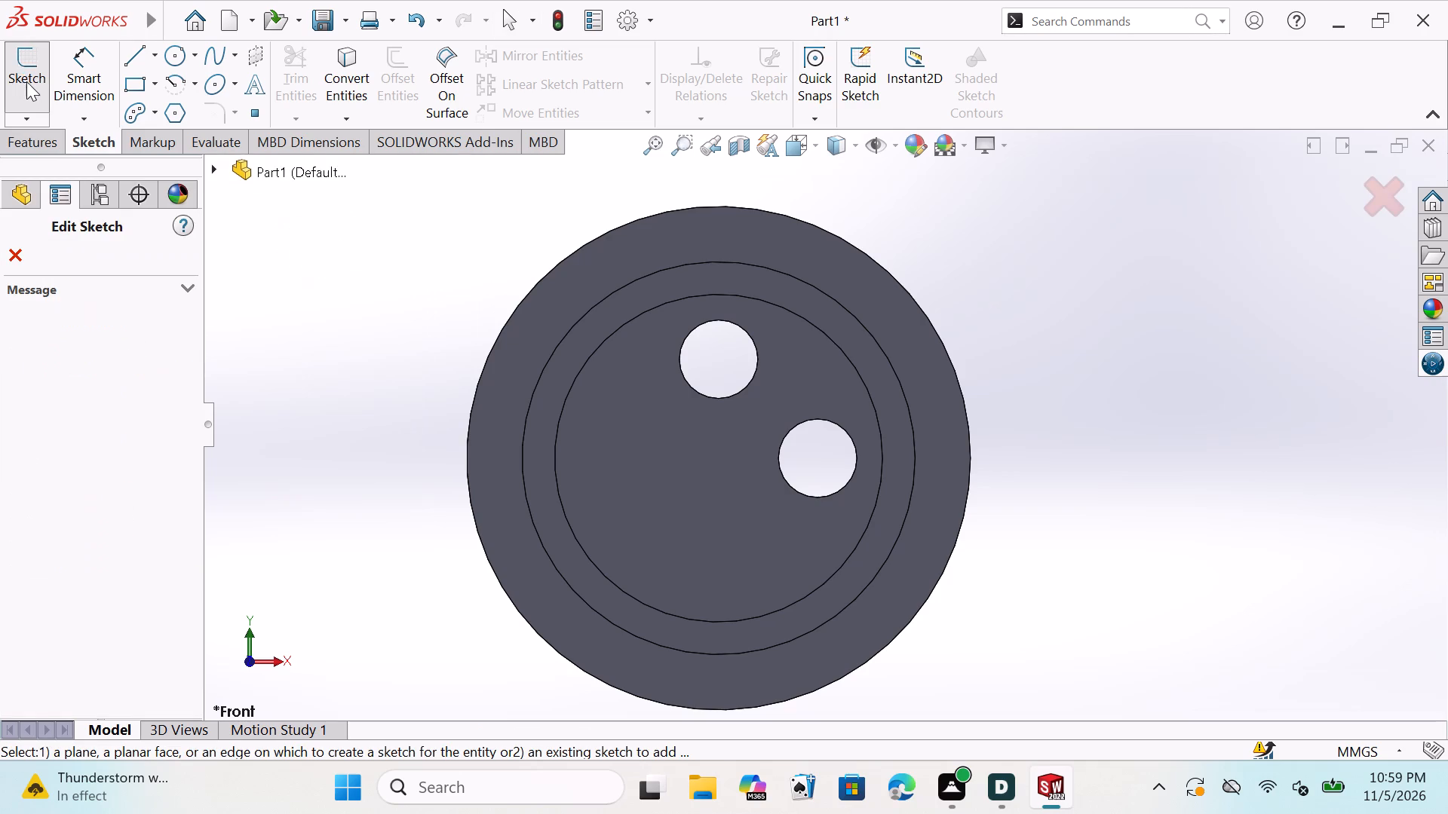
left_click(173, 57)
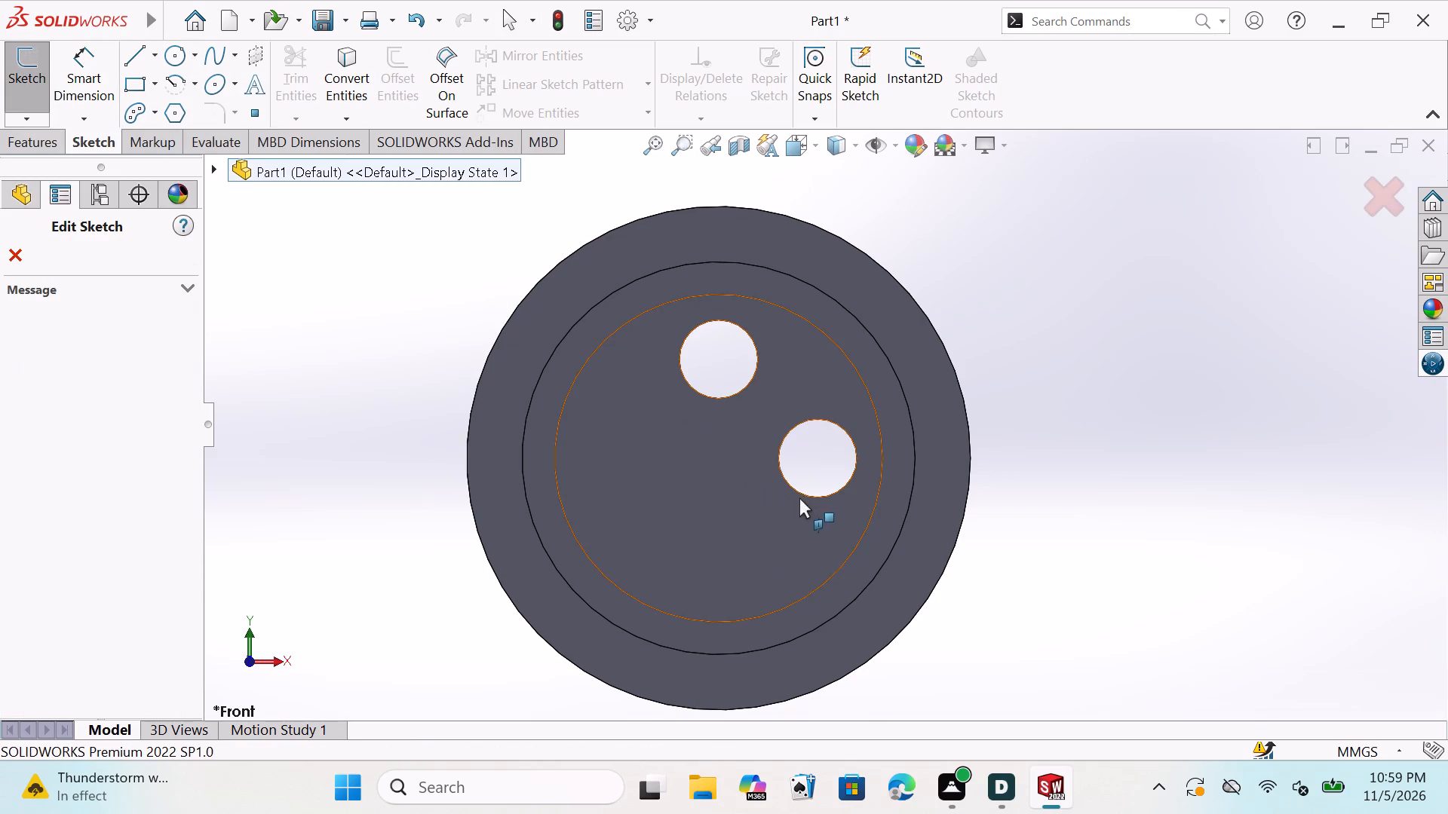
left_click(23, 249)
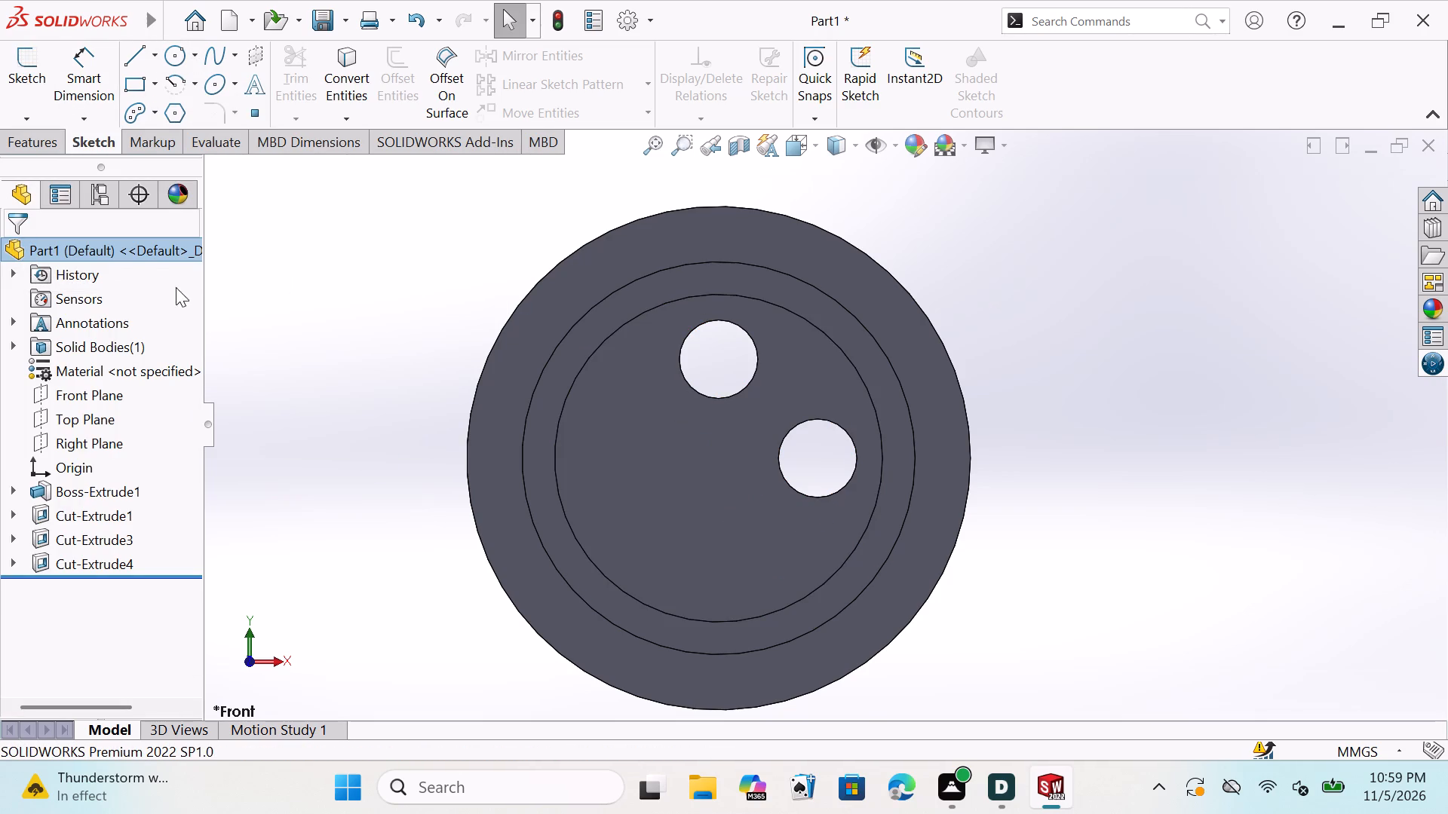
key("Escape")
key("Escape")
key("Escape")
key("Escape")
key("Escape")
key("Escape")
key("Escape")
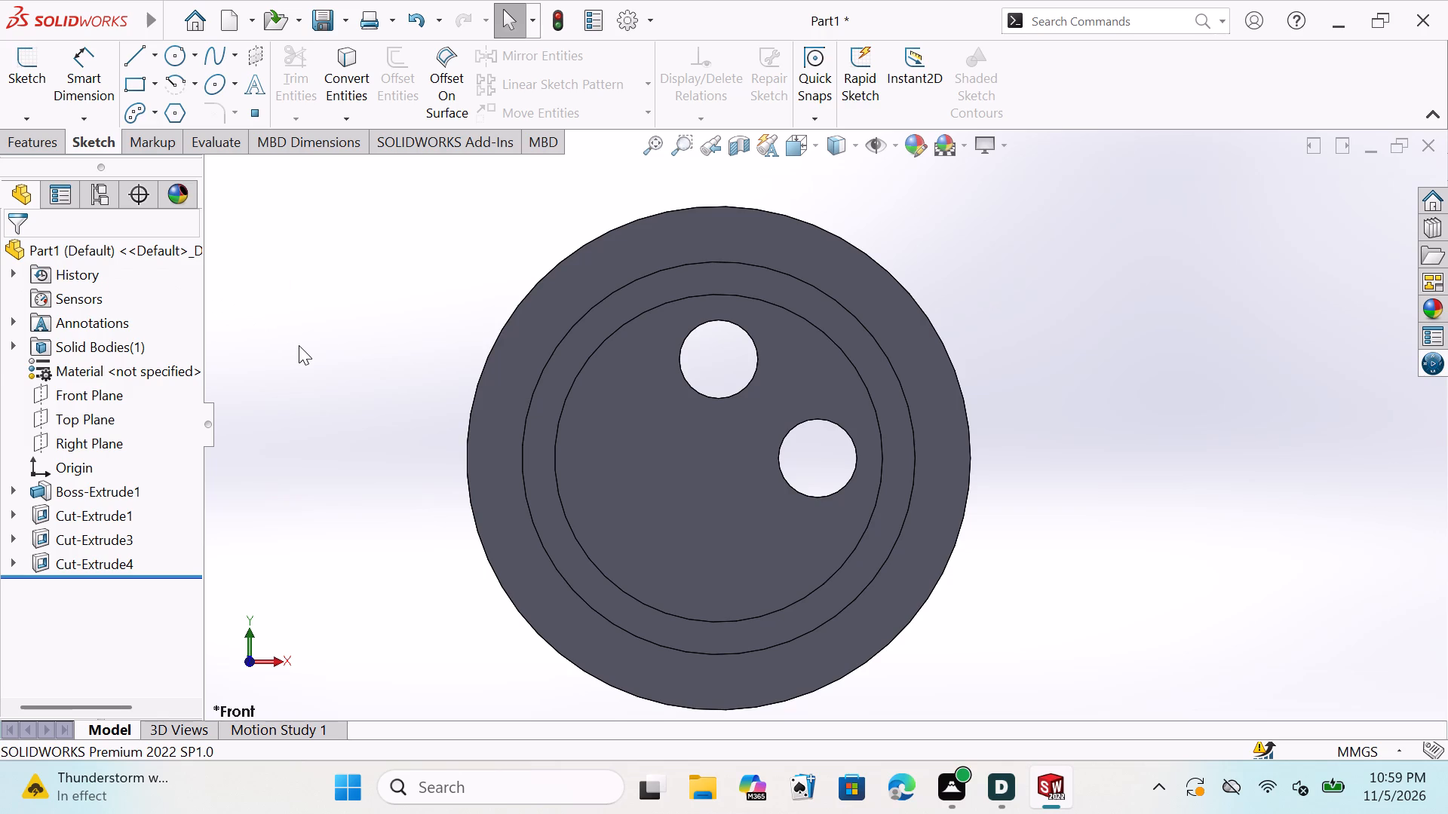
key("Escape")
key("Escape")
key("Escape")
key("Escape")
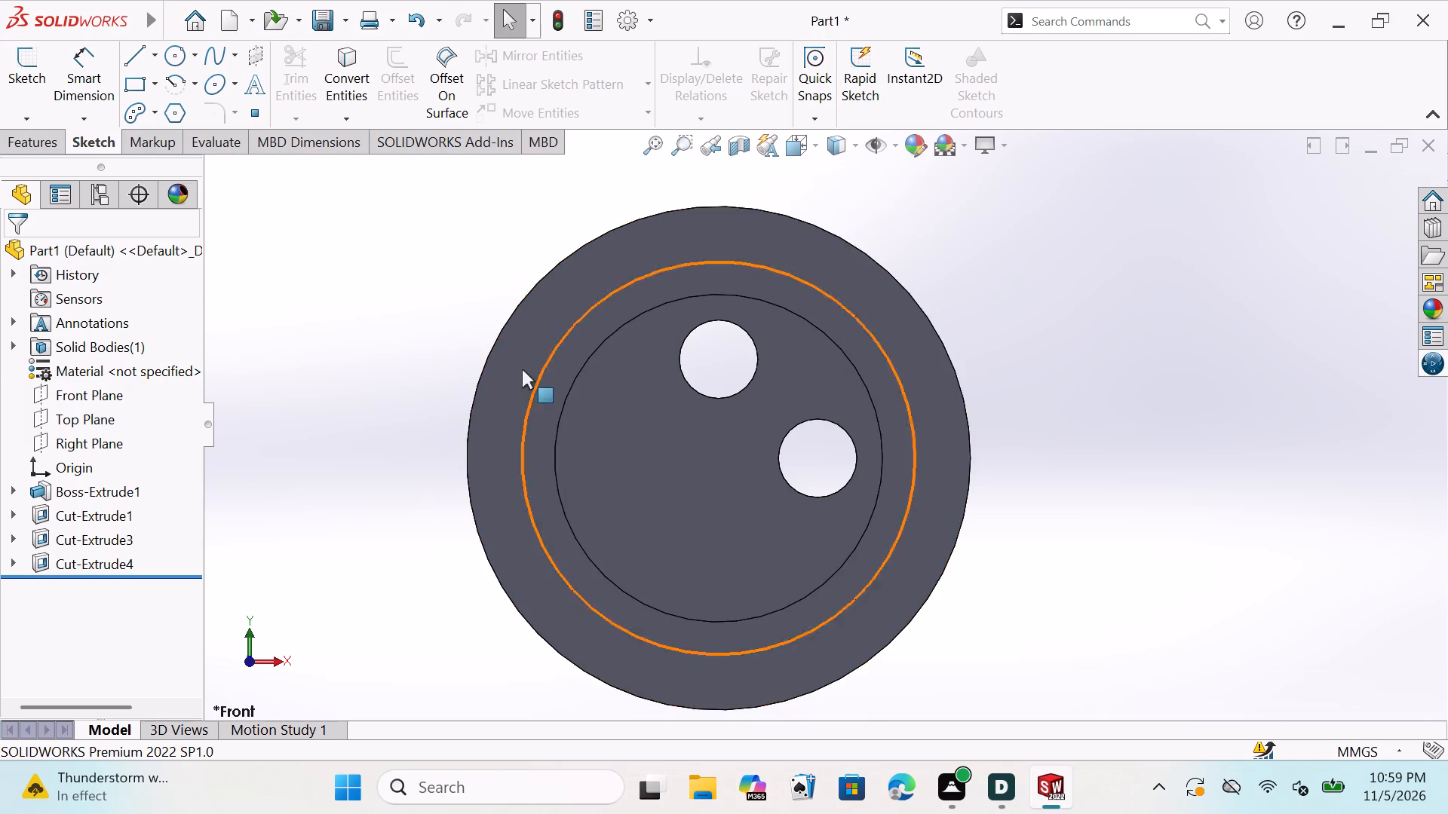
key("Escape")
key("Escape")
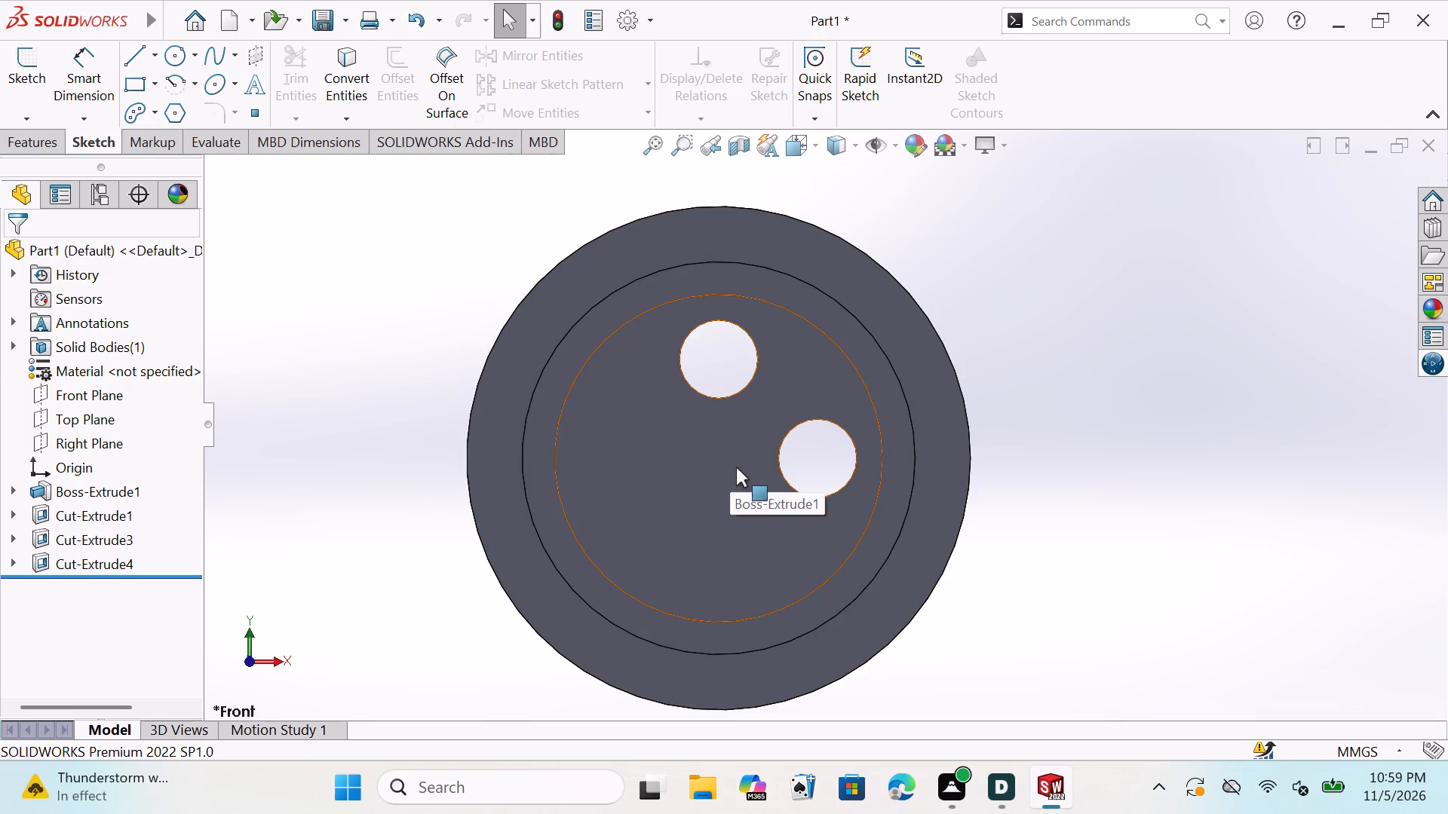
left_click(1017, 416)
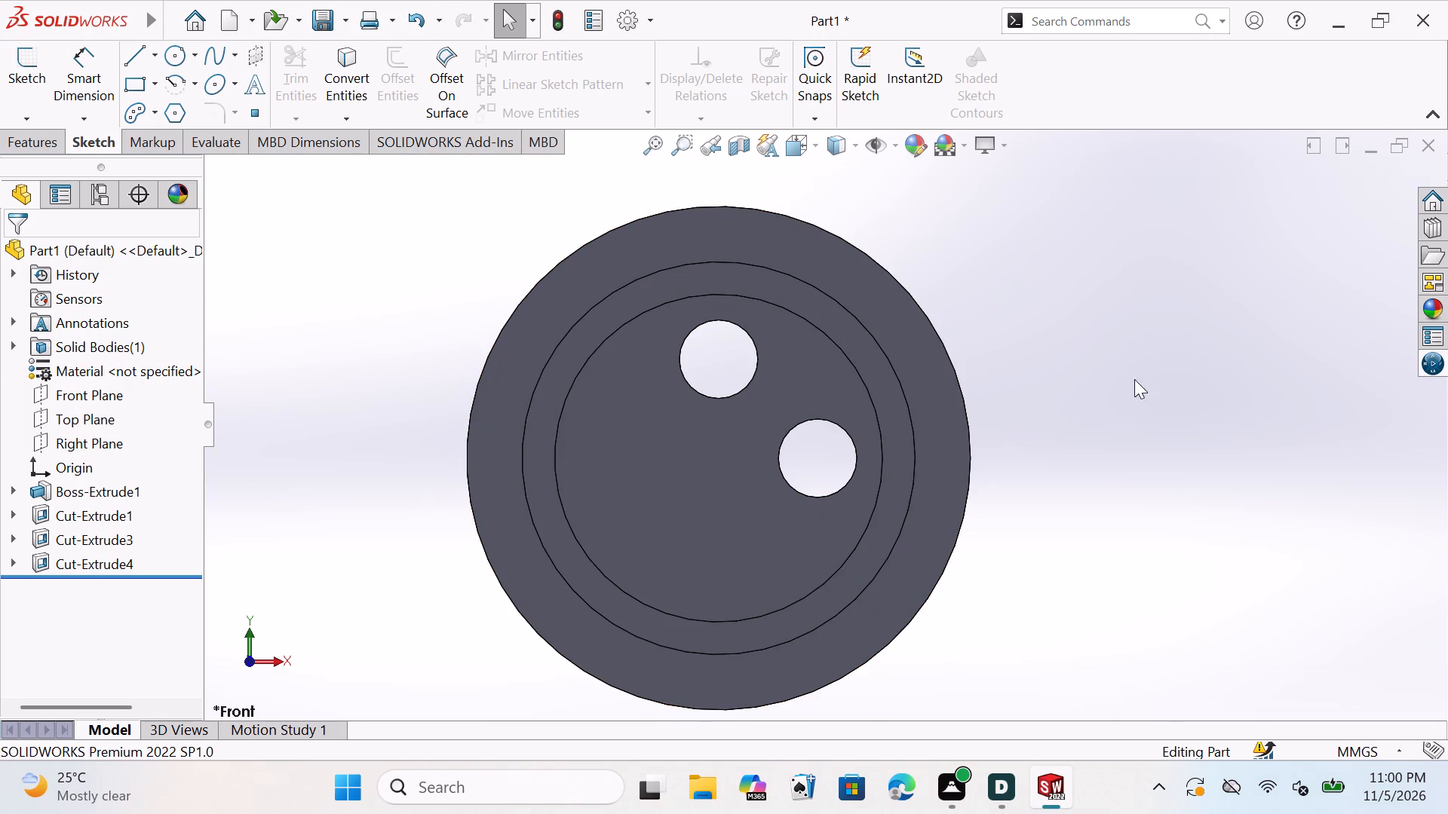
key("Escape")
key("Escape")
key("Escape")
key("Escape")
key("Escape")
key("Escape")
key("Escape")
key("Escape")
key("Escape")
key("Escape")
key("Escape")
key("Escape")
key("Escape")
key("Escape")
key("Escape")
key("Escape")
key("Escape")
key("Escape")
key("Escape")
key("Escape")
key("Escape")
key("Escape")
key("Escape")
Sketch an origin-centred circle of about 49.16 mm radius on the disc's inner front face, passing through the +X hole's centre.
left_click(168, 57)
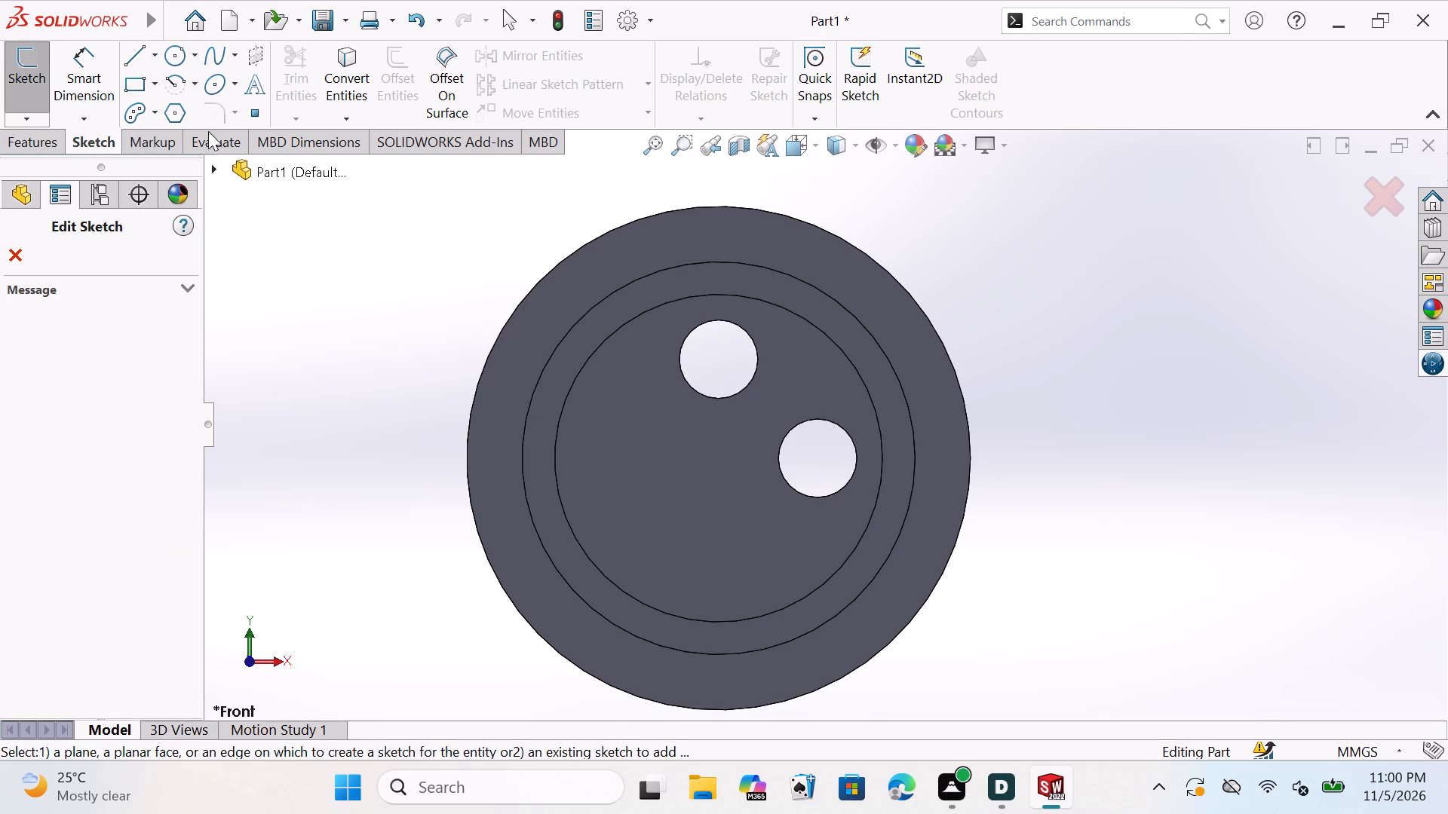
left_click(717, 463)
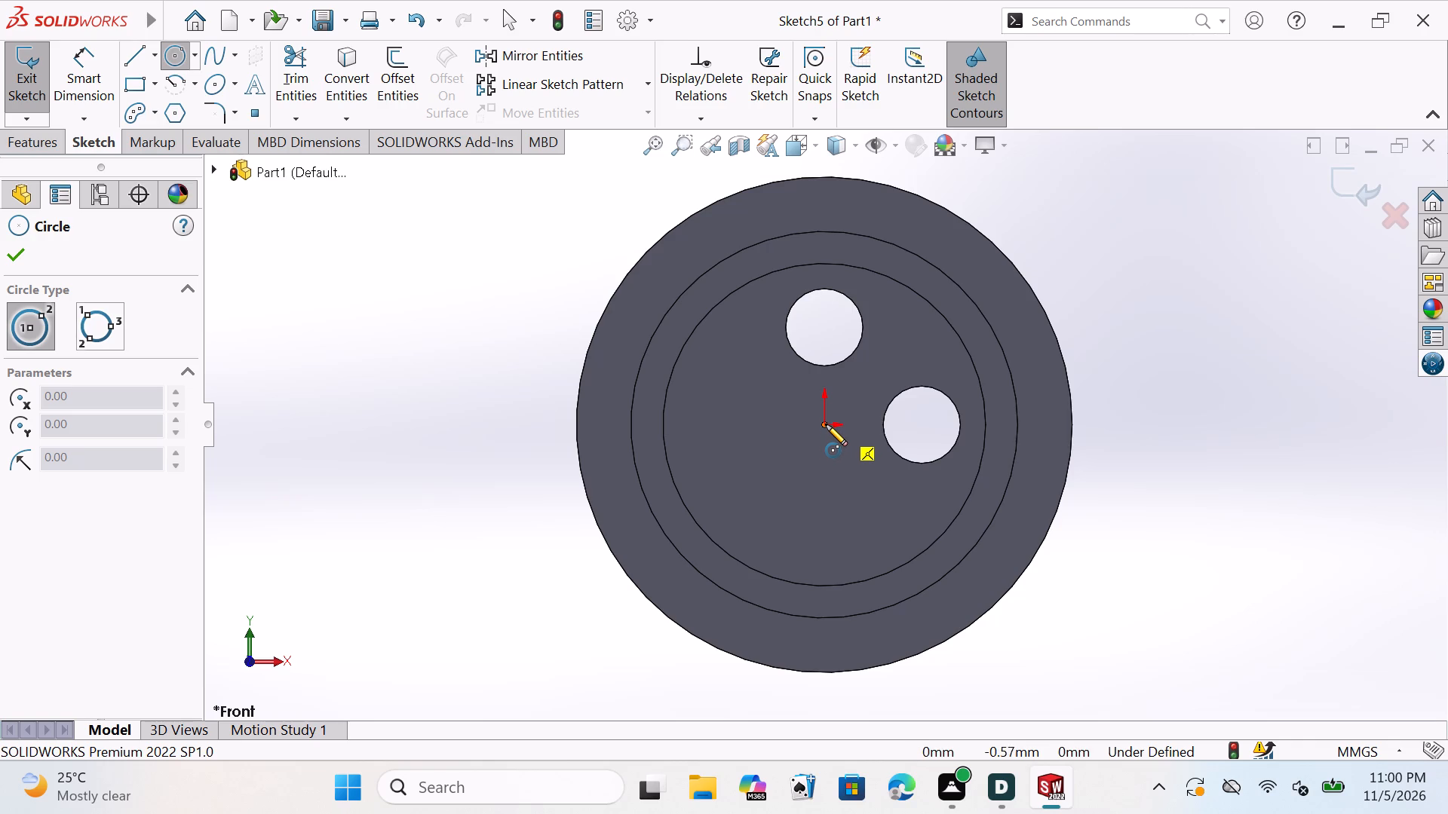
double_click(824, 424)
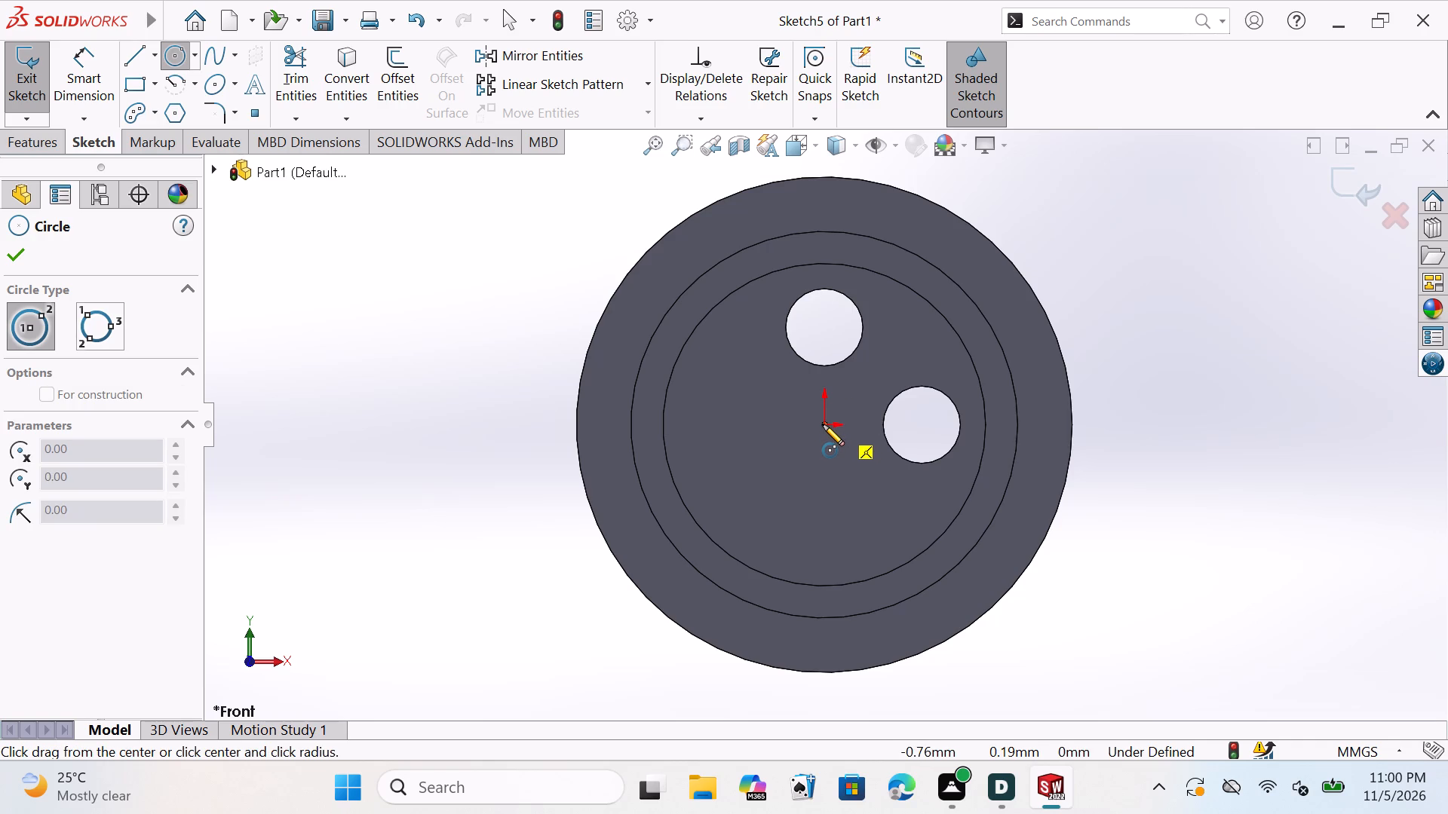
left_click(823, 424)
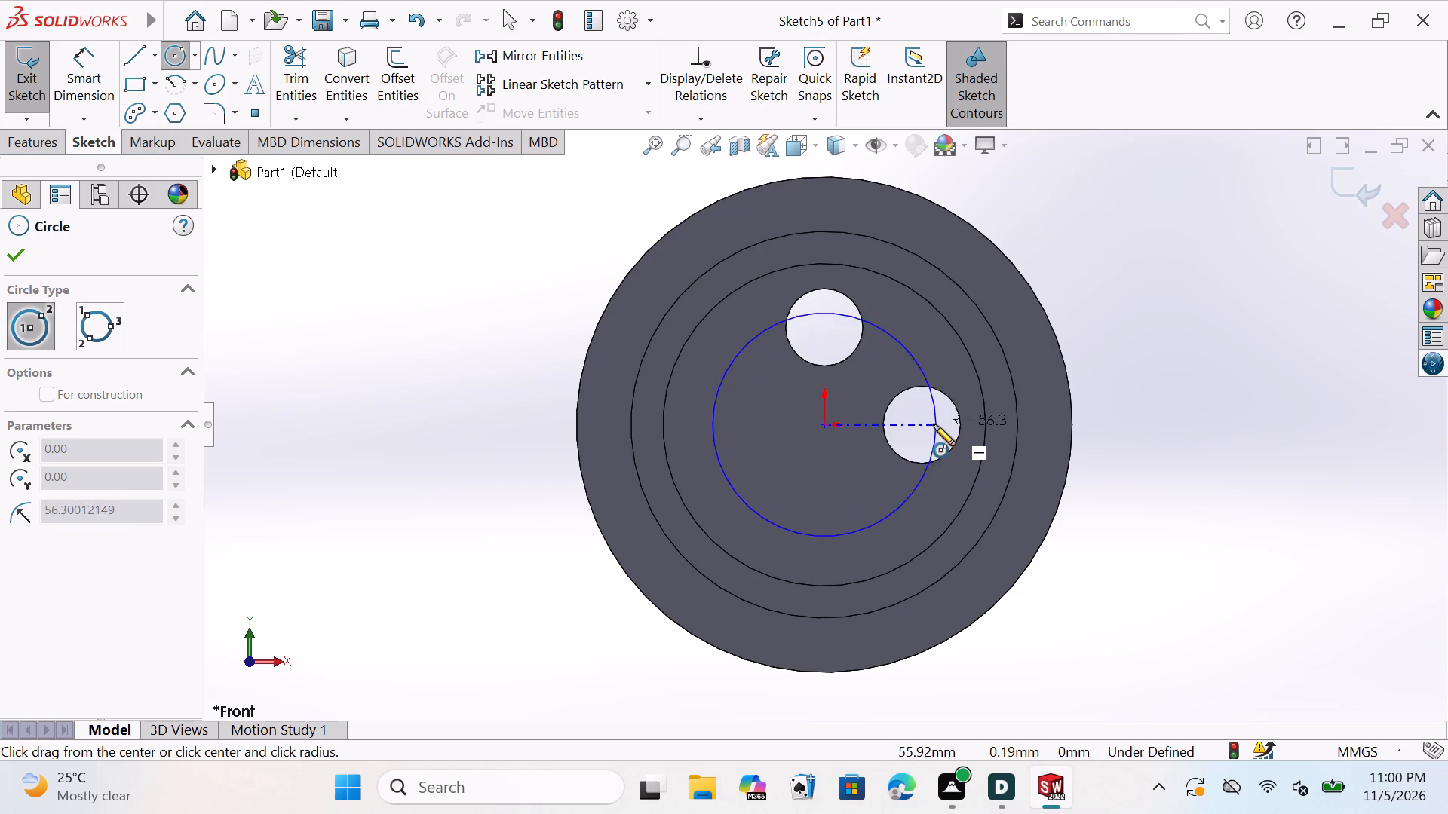
double_click(921, 421)
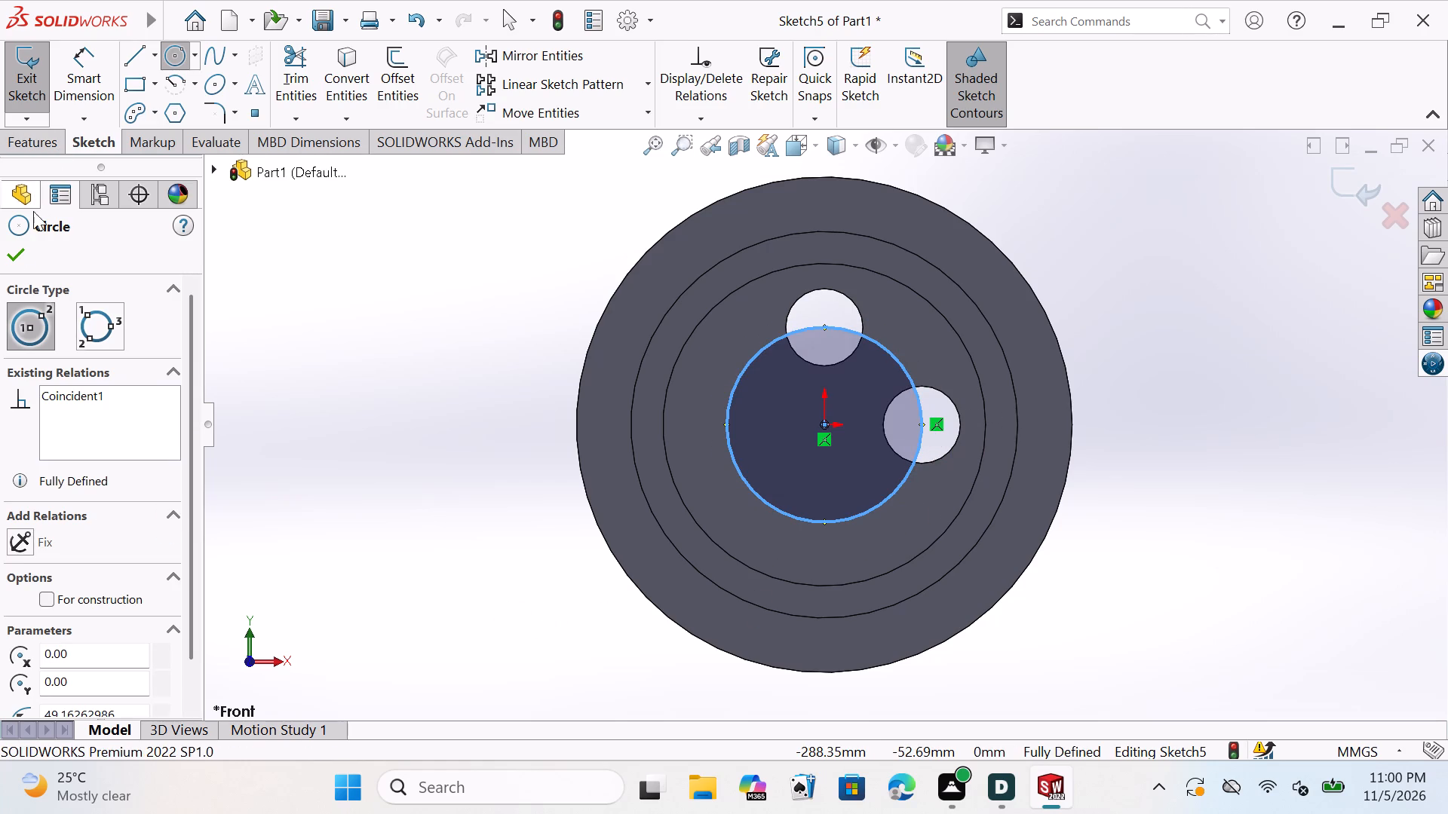
left_click(8, 259)
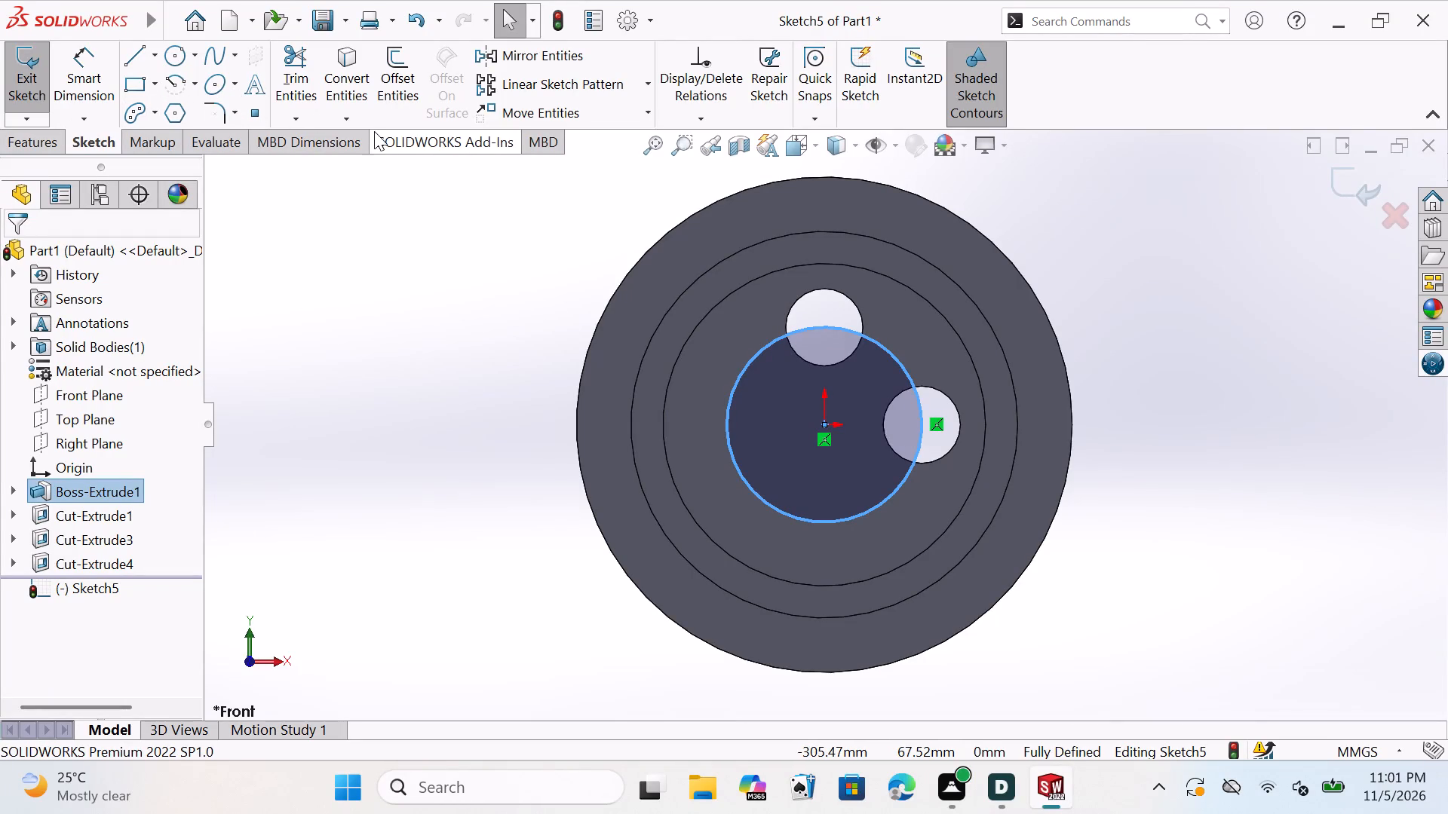
Sketch a circle of about 22.28 mm radius centred on the larger circle's quadrant point on the -Y side.
left_click(170, 47)
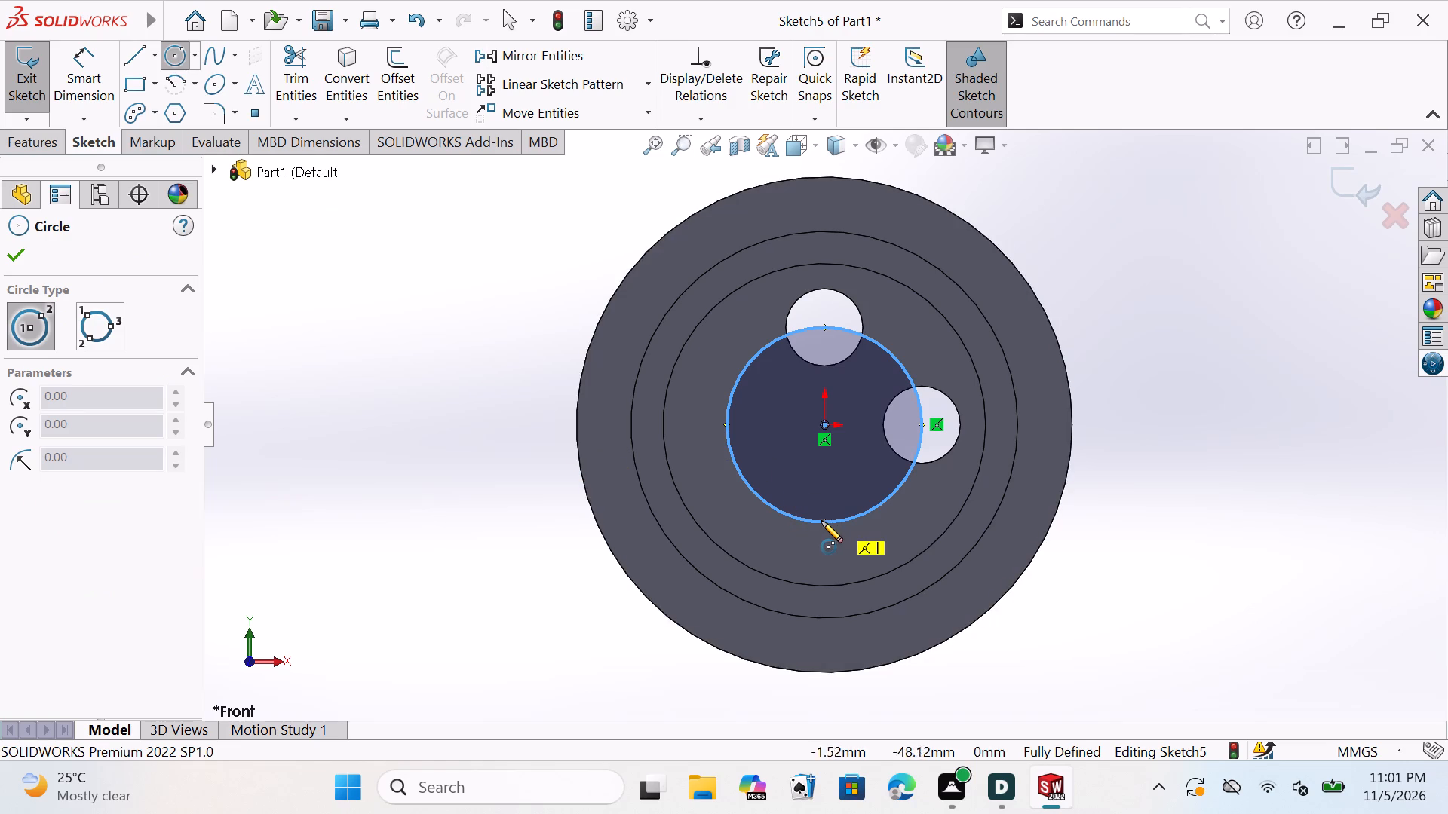
left_click(824, 522)
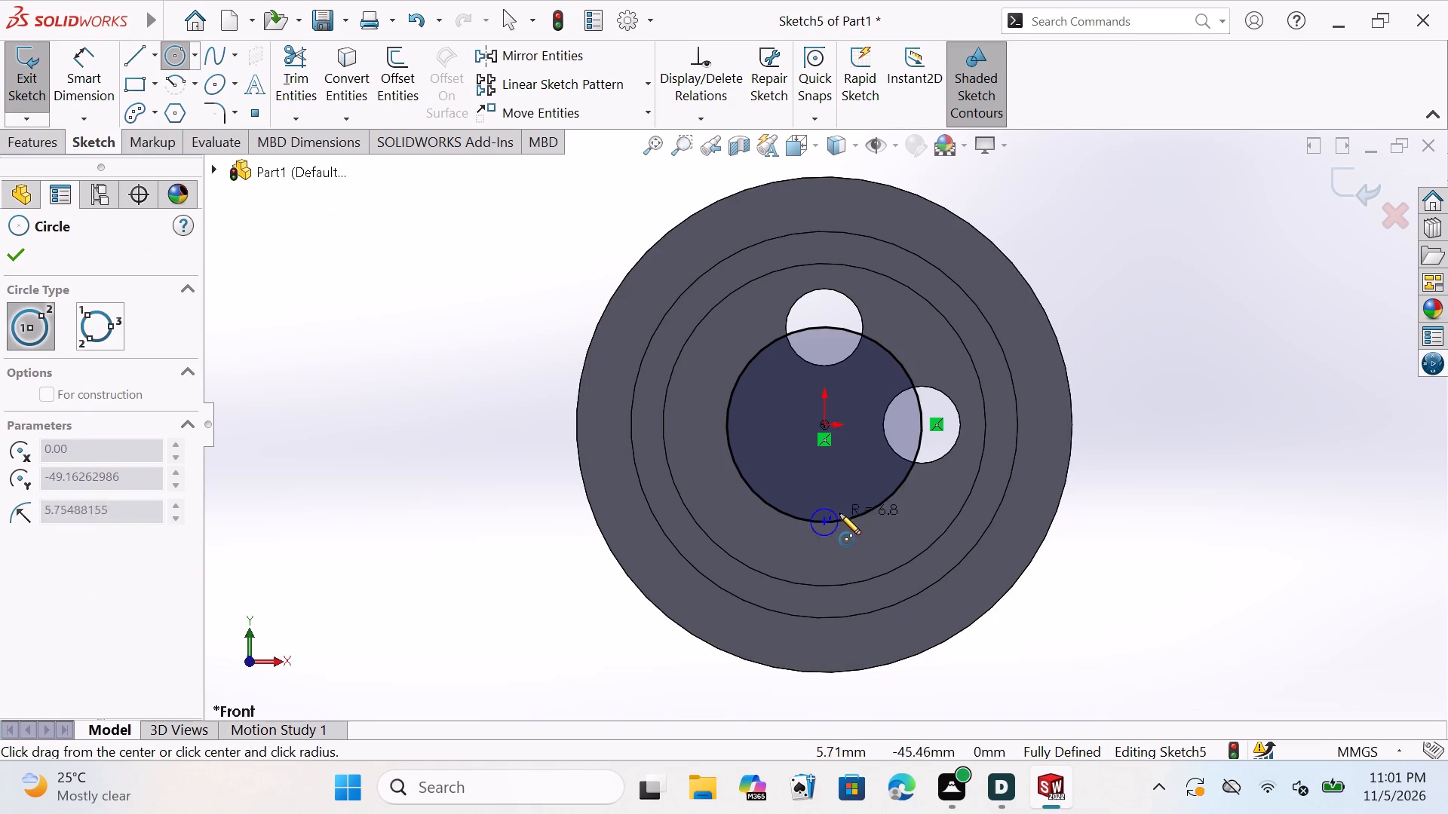
double_click(838, 480)
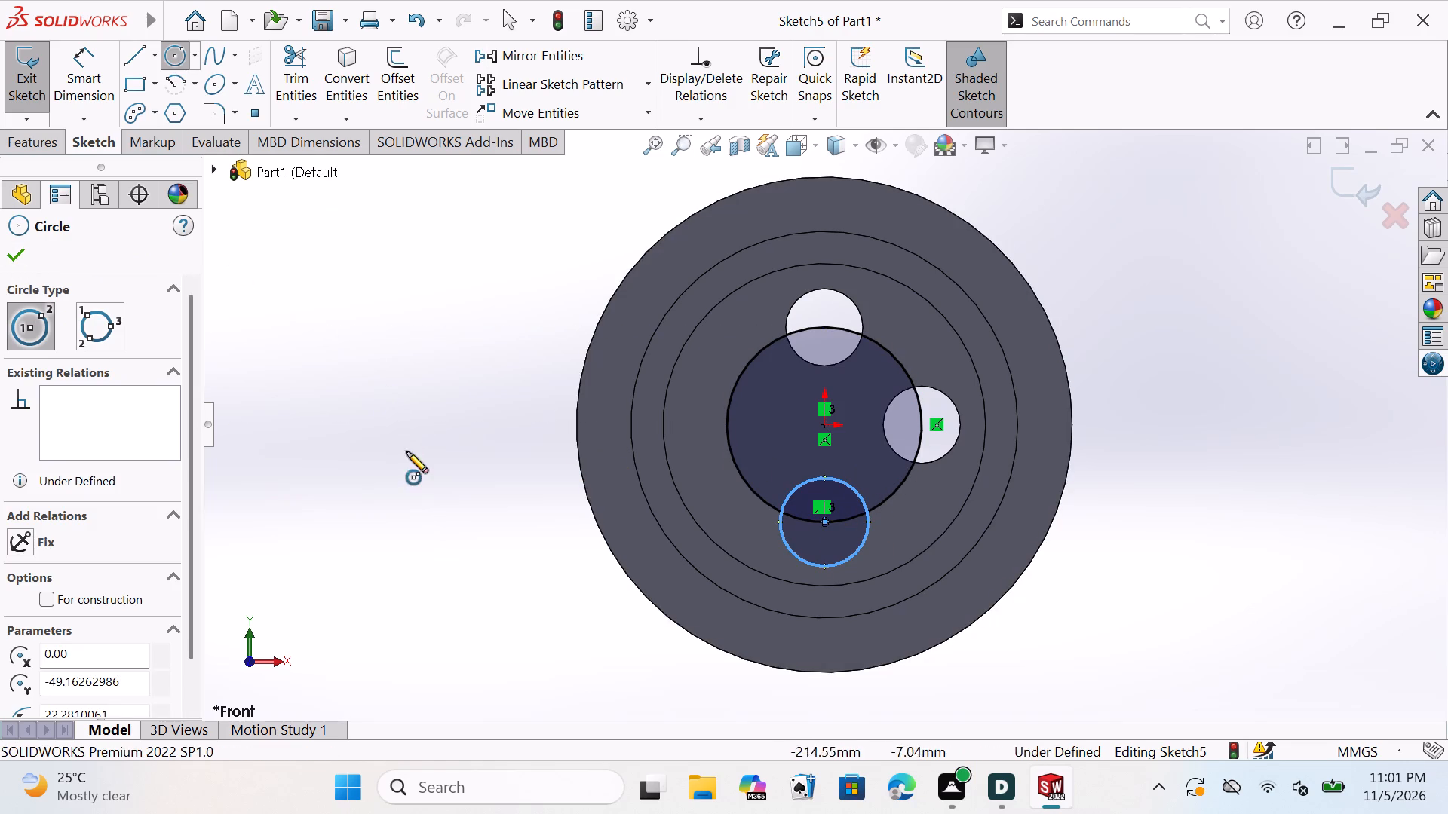
double_click(14, 257)
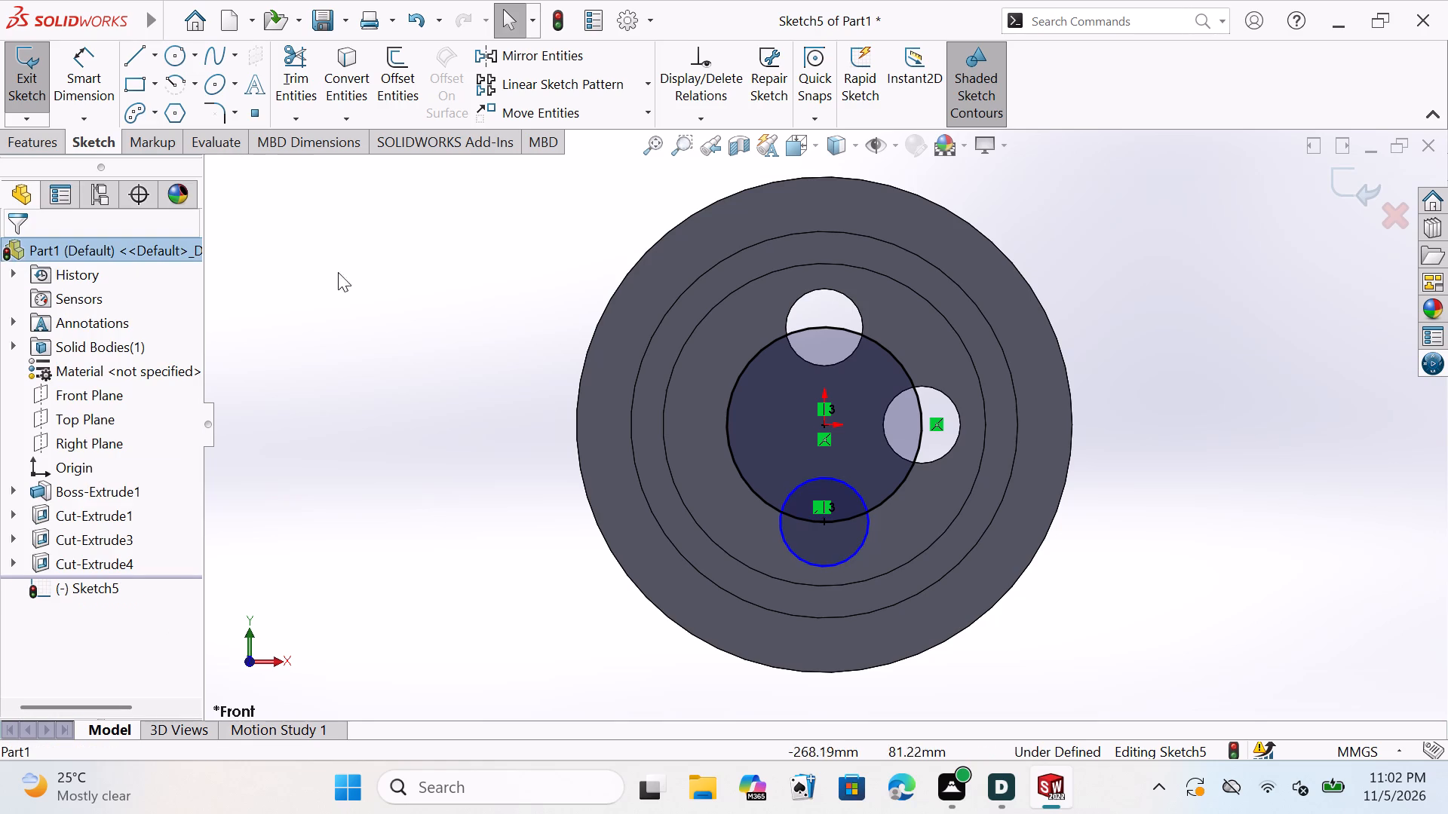
Dimension the new circle below the origin with a diameter of 39 mm.
left_click(94, 78)
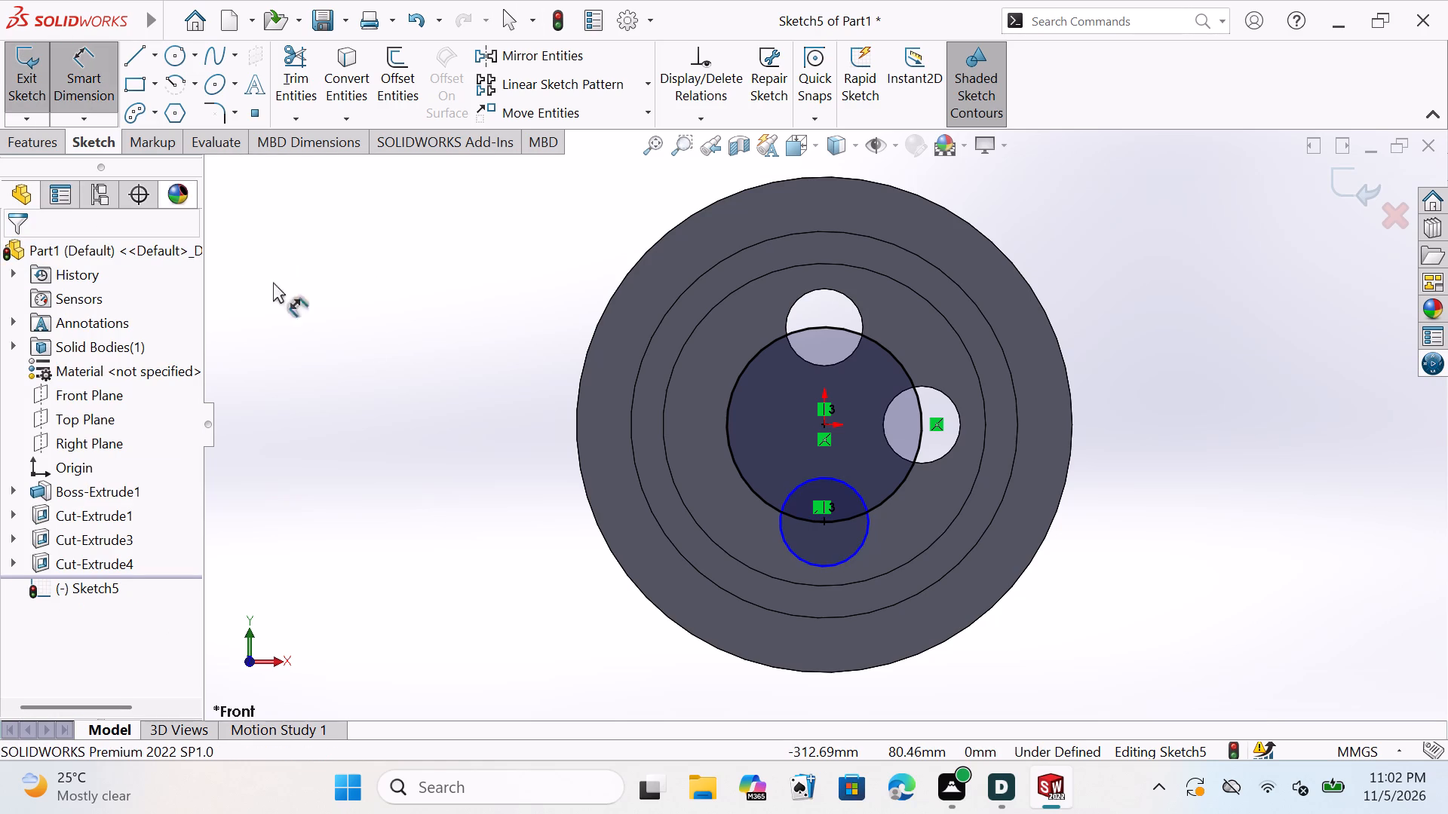
double_click(848, 558)
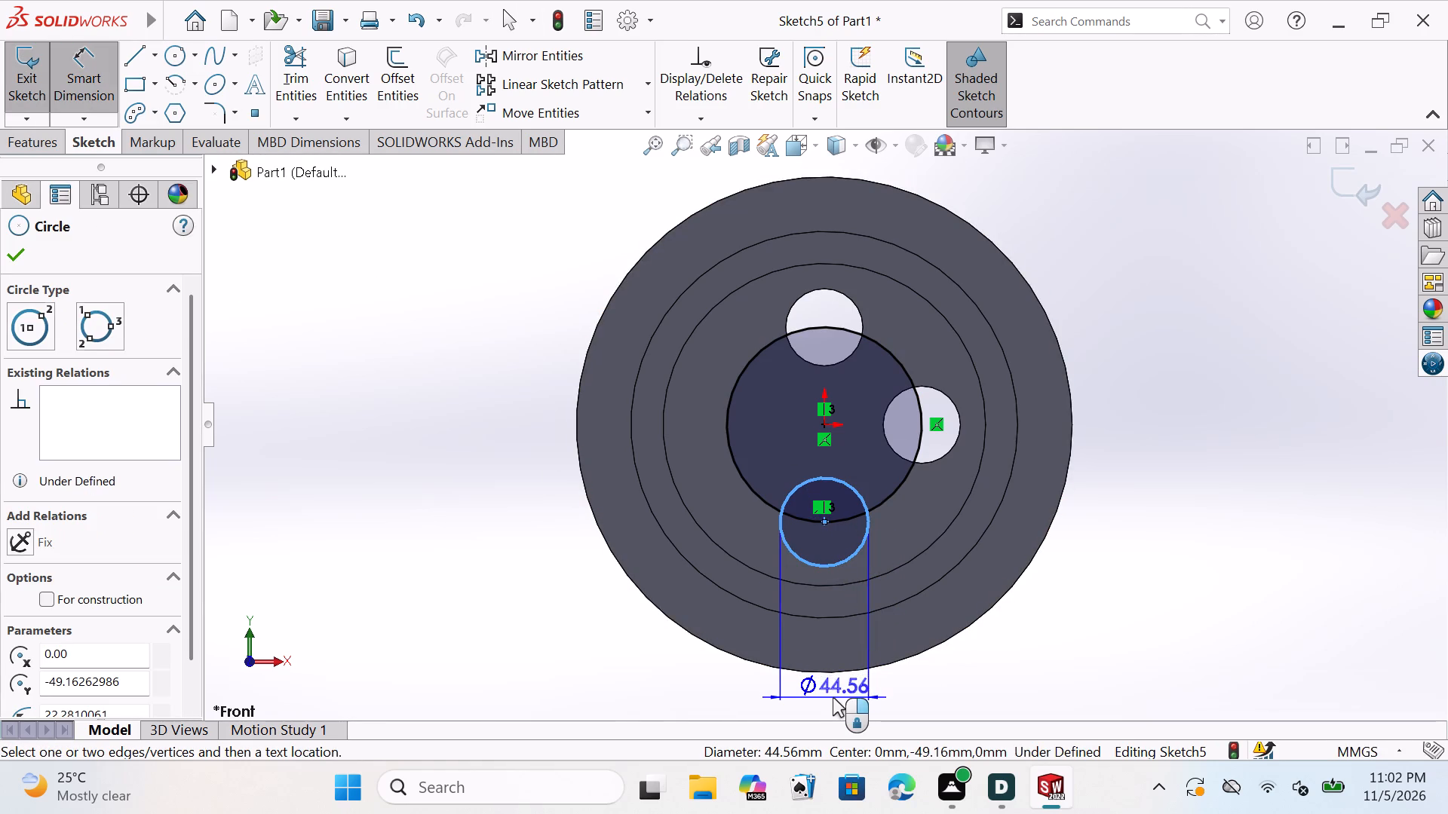
double_click(823, 701)
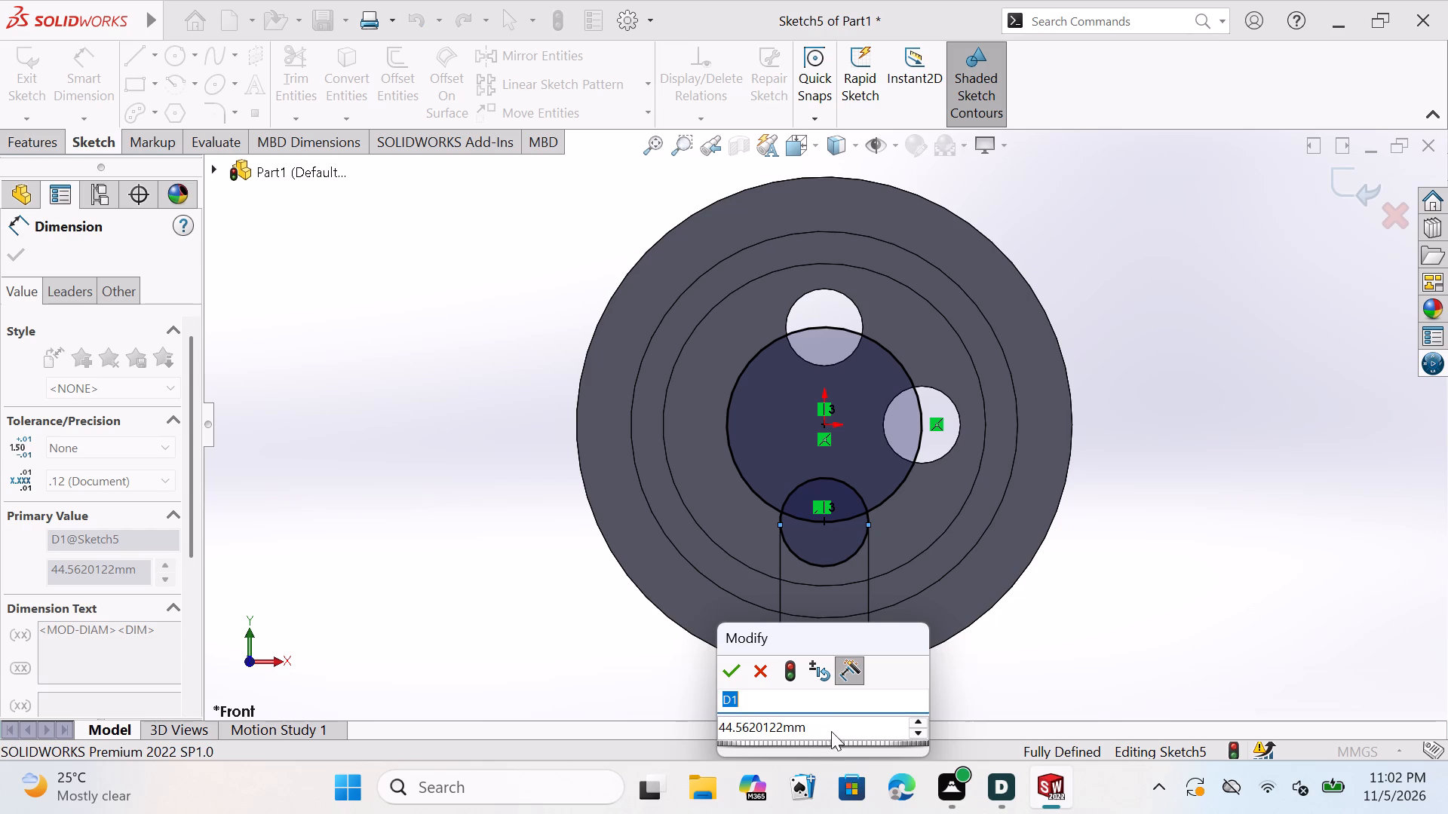
double_click(832, 730)
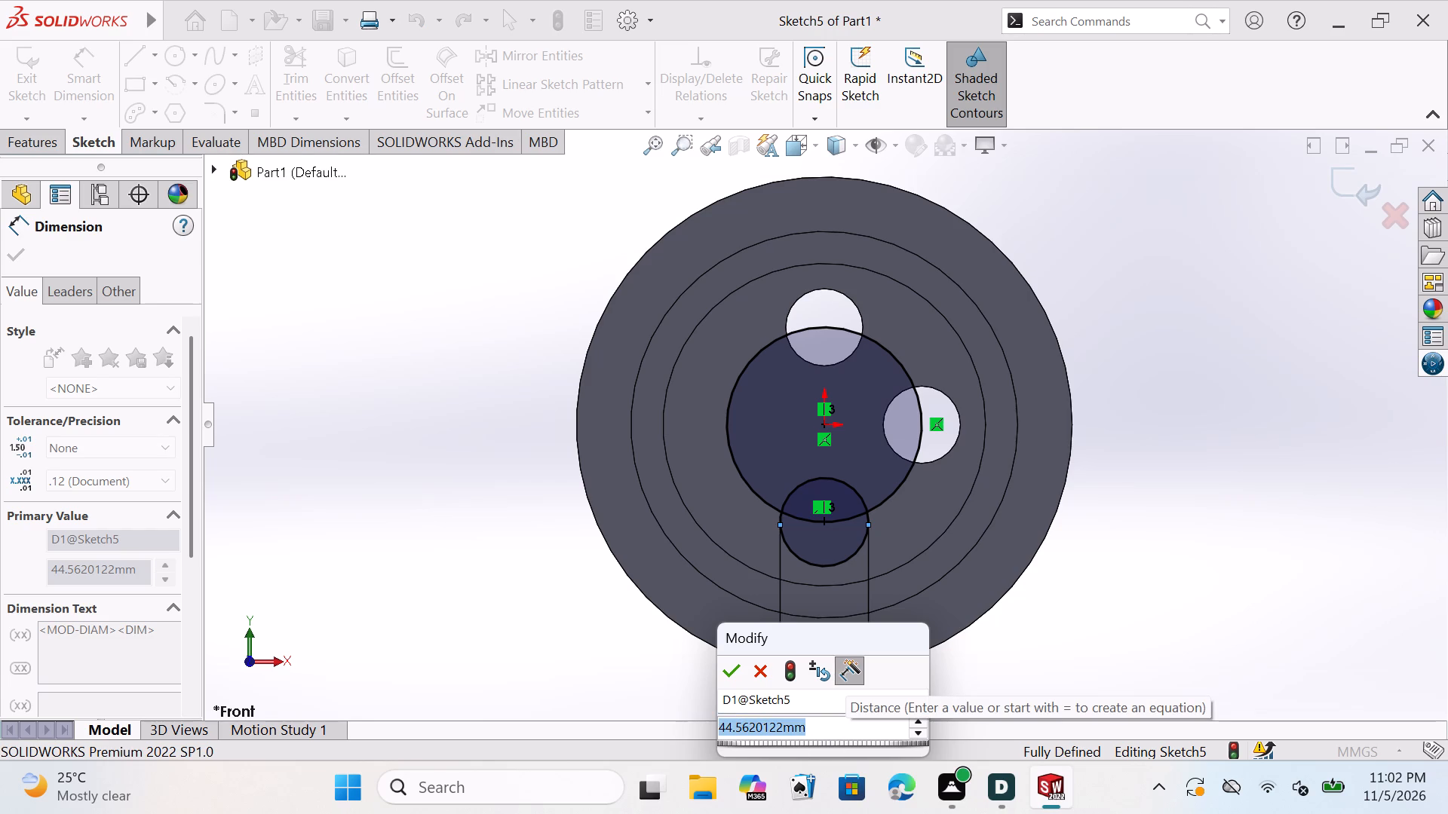
key("BackSpace")
key("BackSpace")
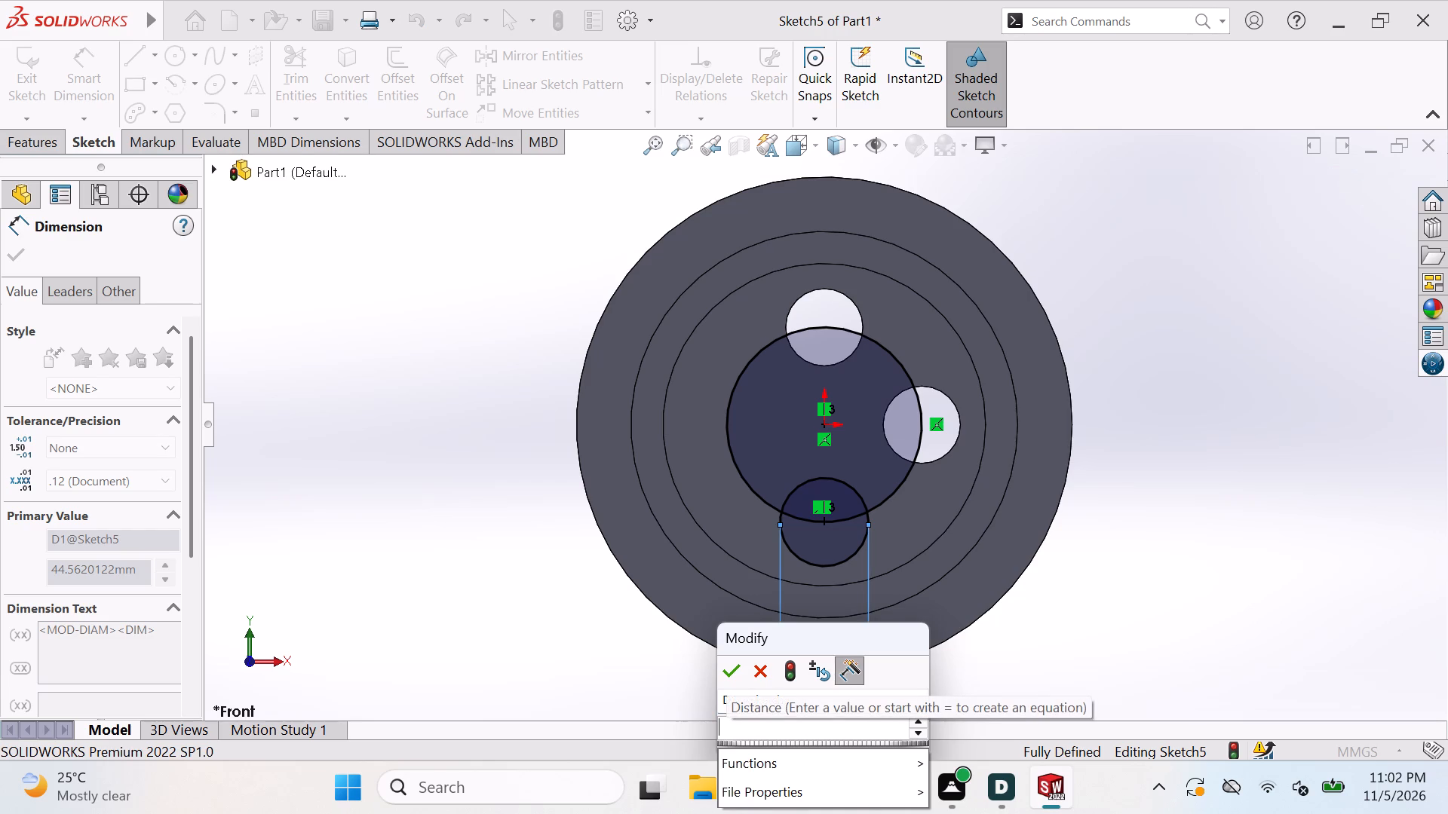
type("39")
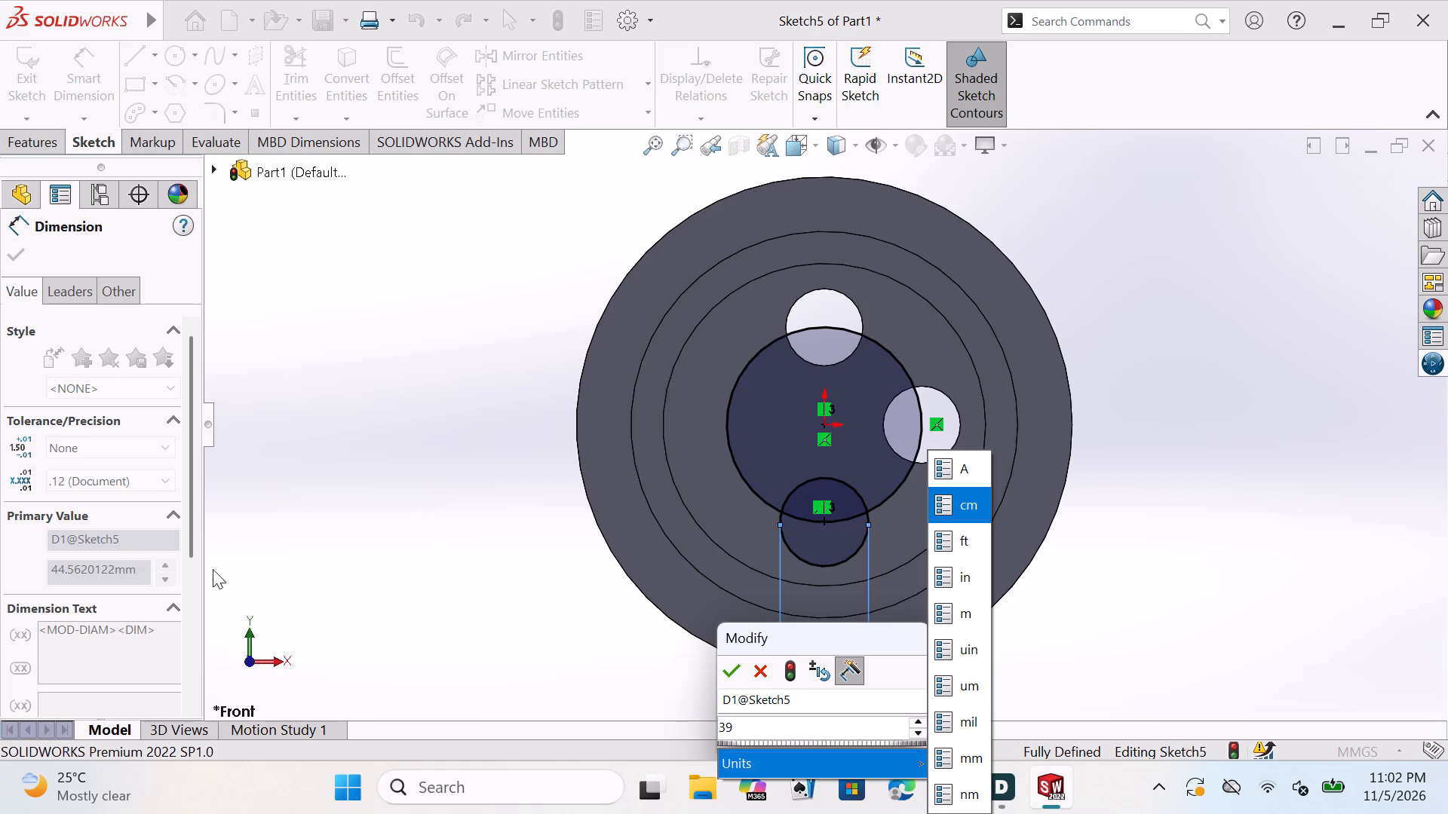
double_click(737, 666)
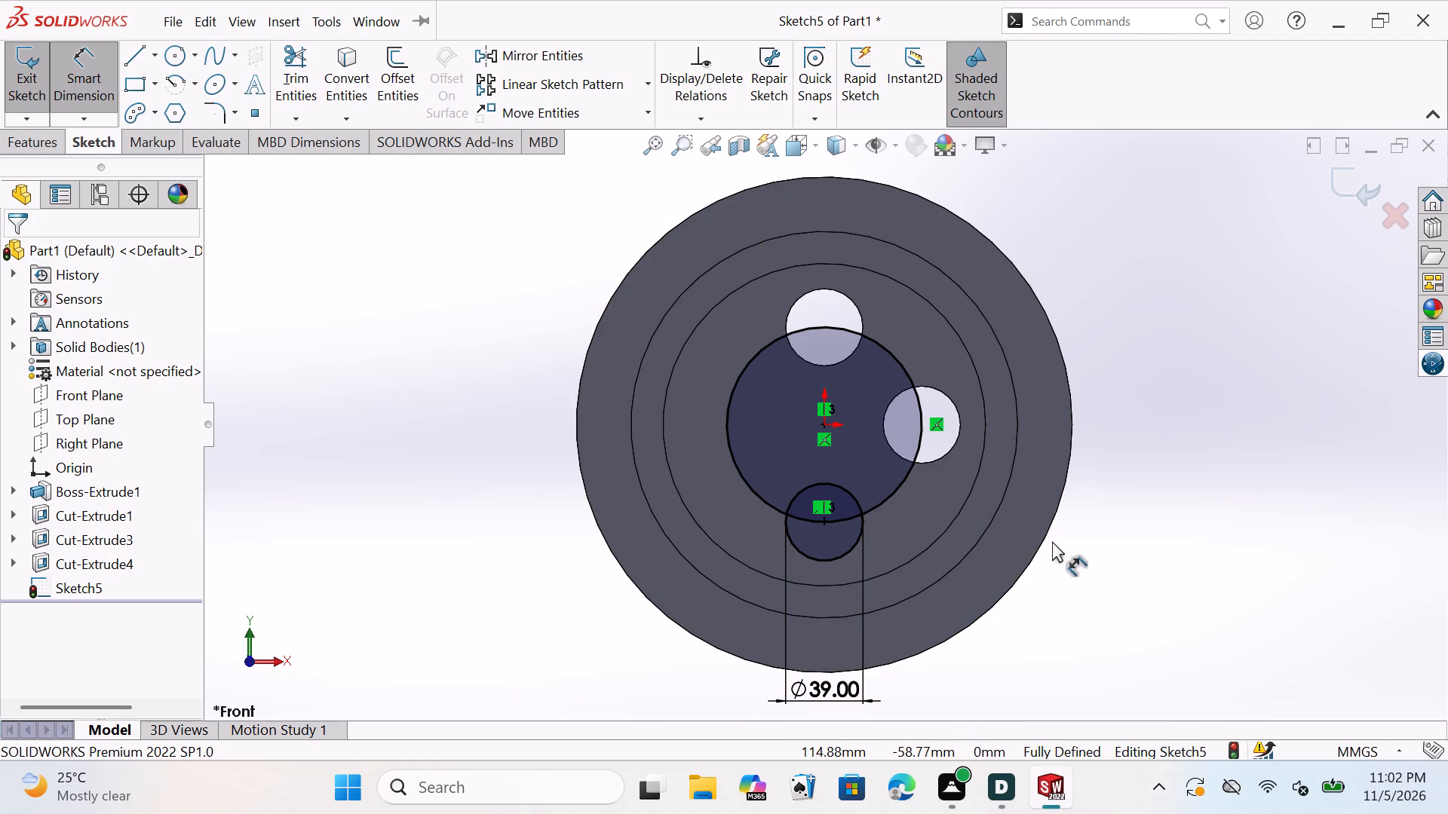
key("Escape")
key("Escape")
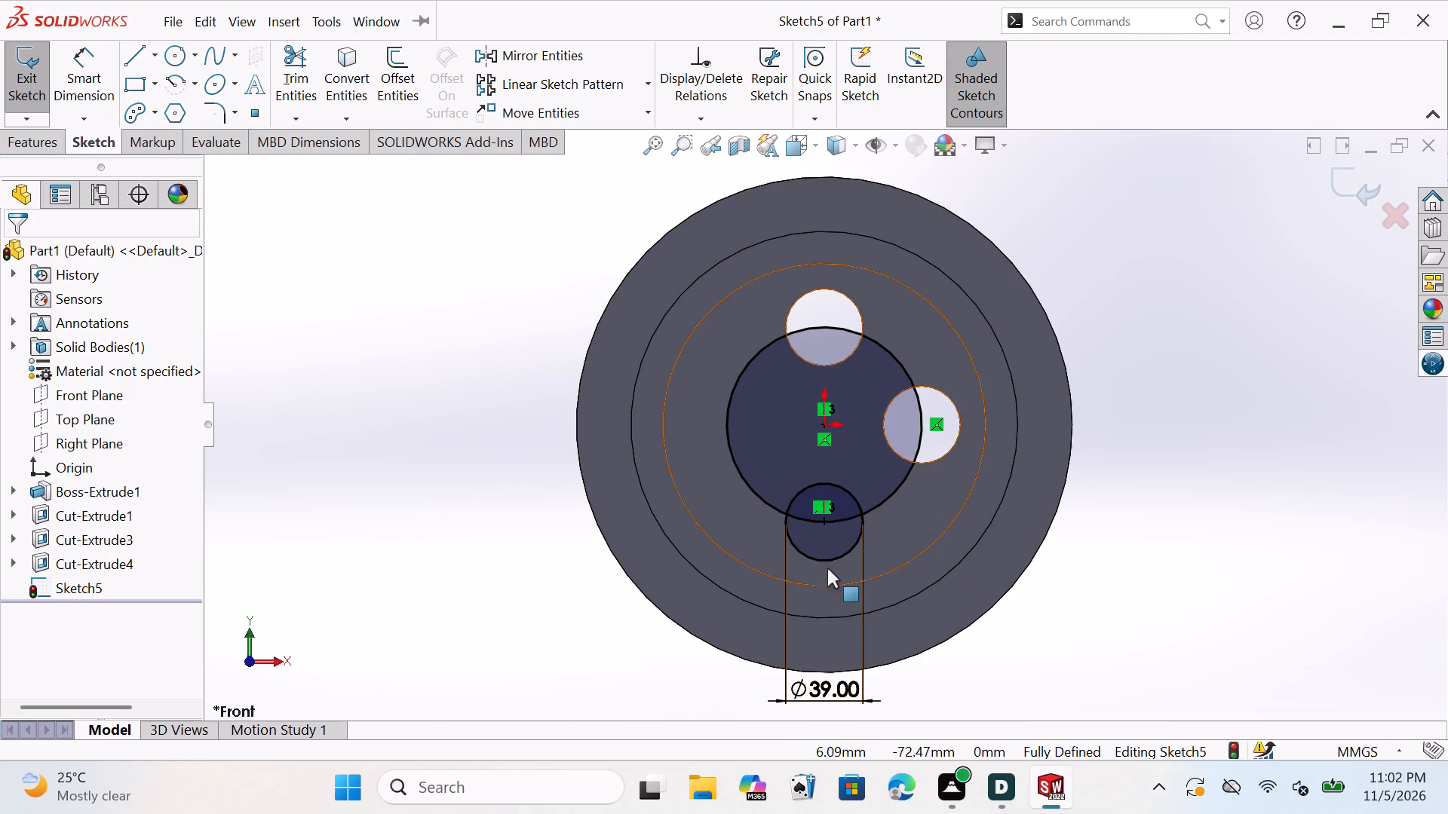
key("Escape")
key("Escape")
key("Escape")
key("Escape")
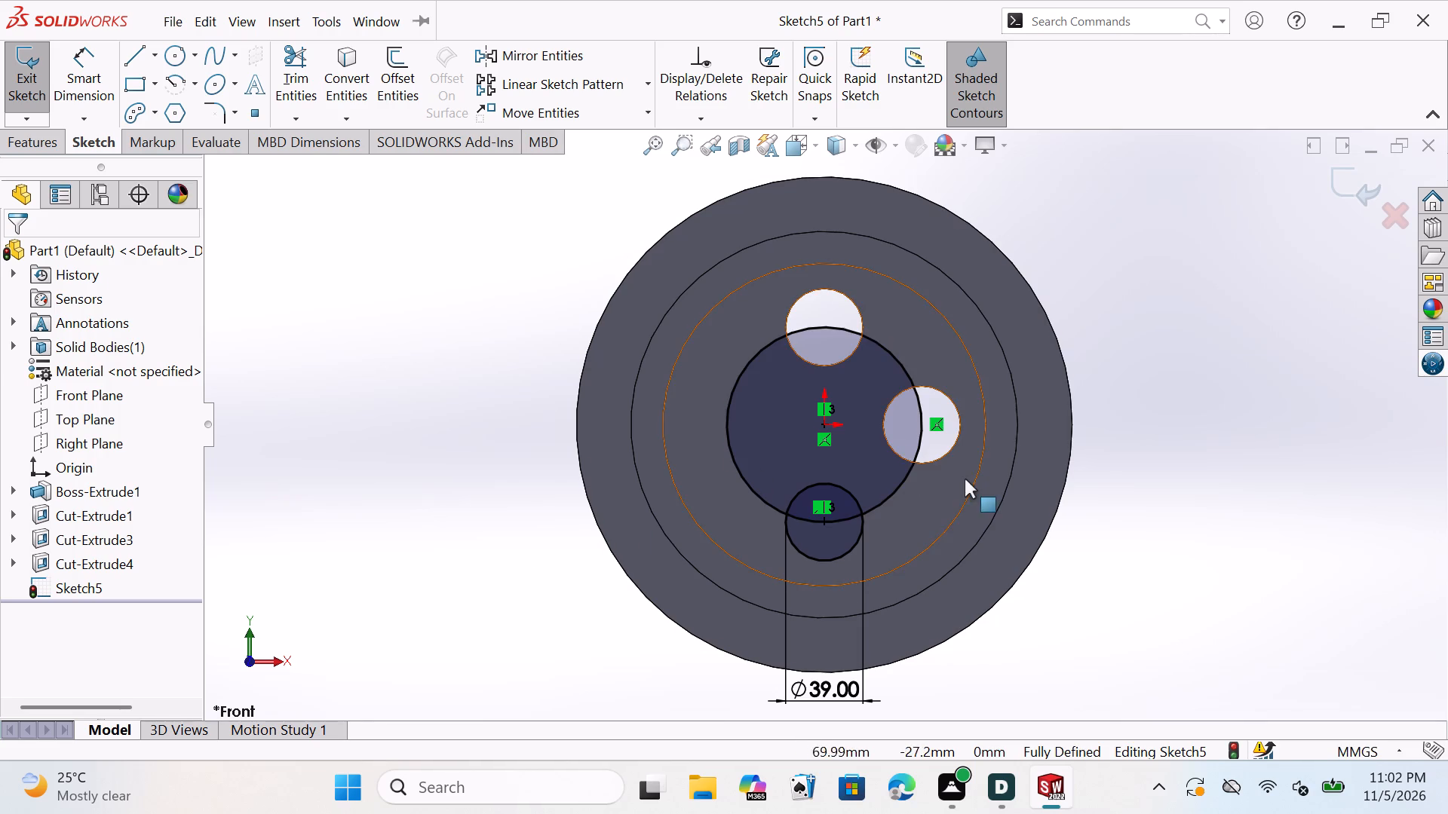
left_click(802, 526)
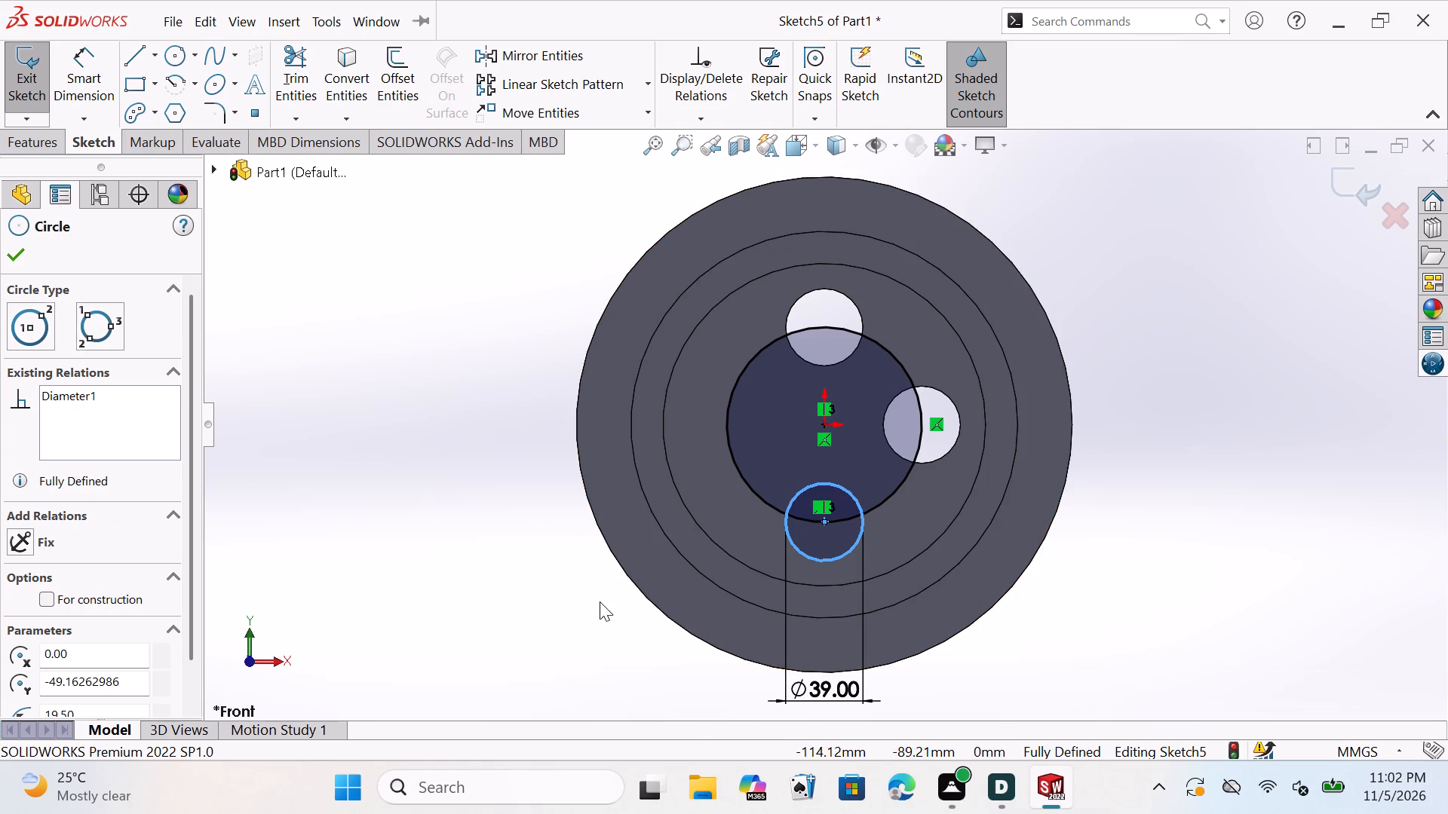
Extrude-cut the 39 mm circle on the -Y side of the origin to a blind depth of 78 mm.
left_click(5, 250)
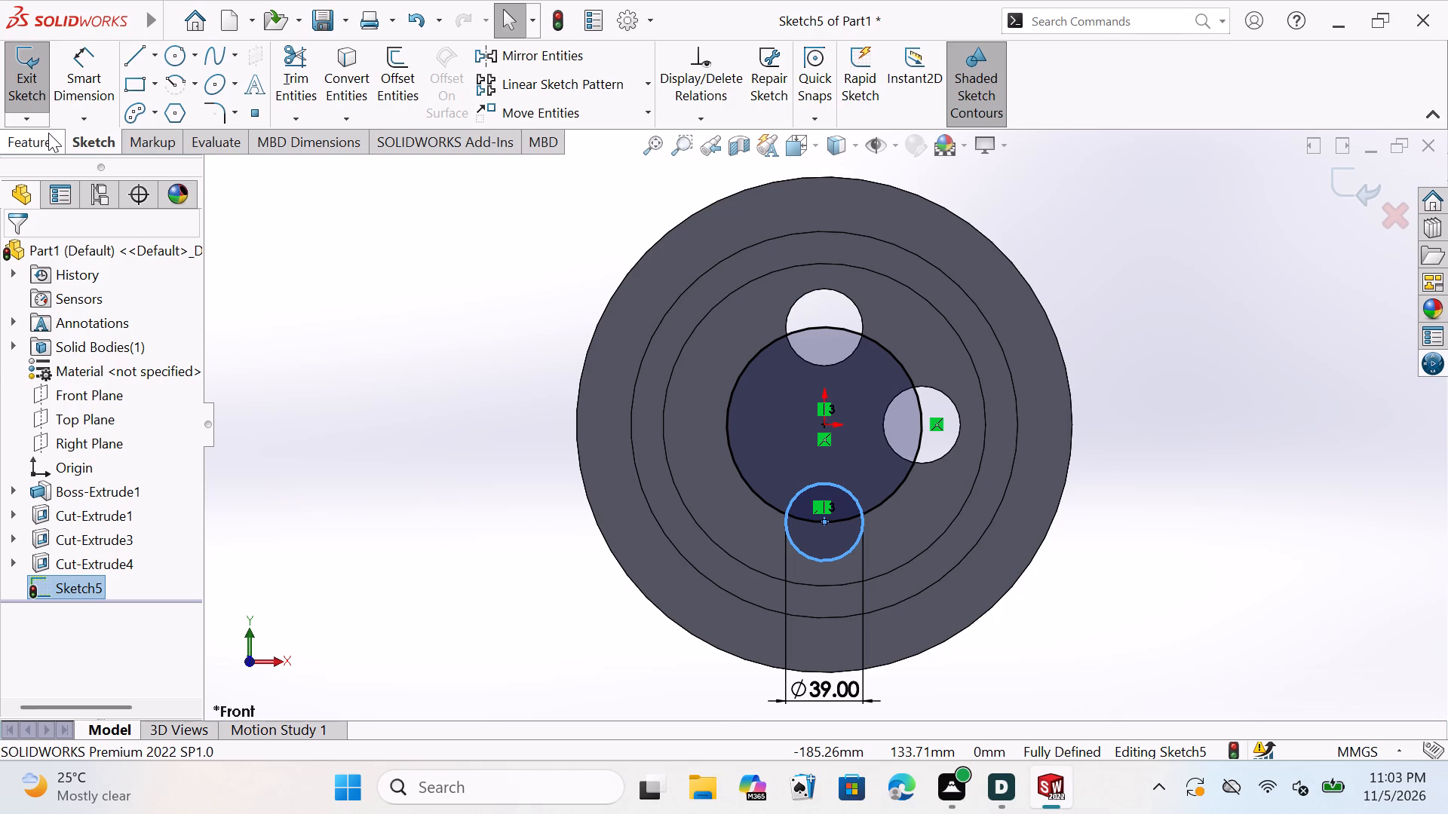
left_click(36, 130)
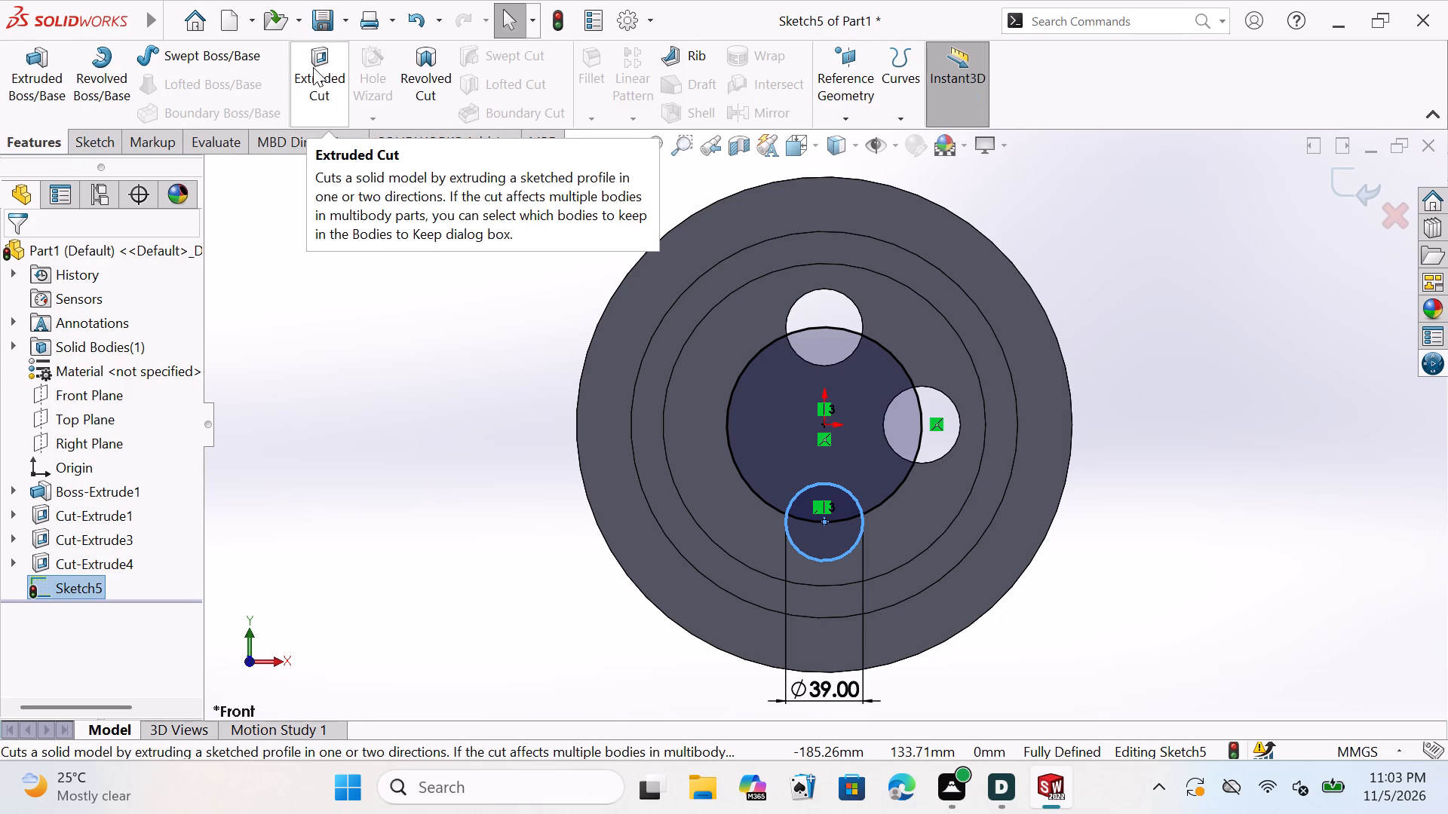
left_click(317, 65)
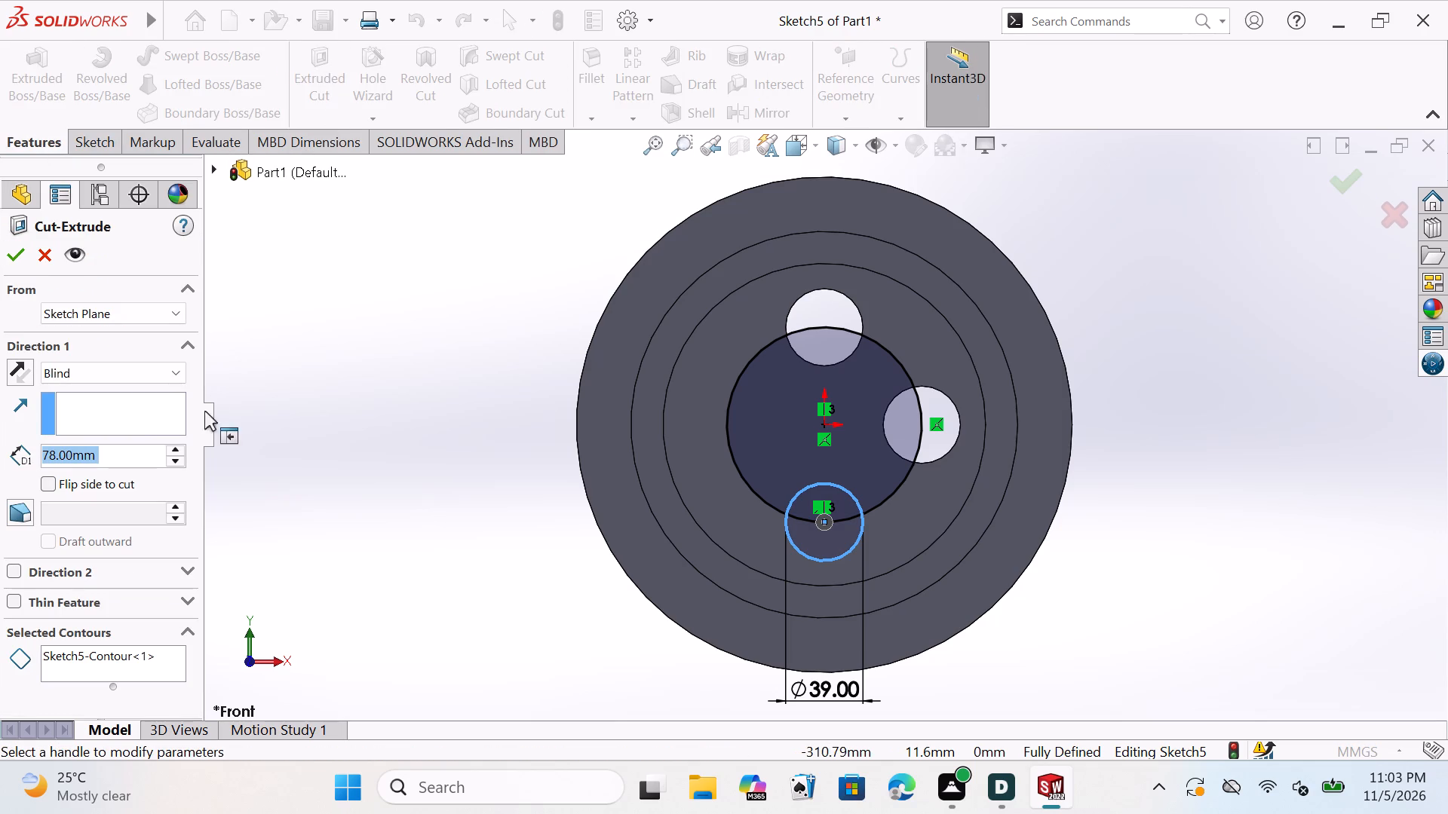
left_click(12, 249)
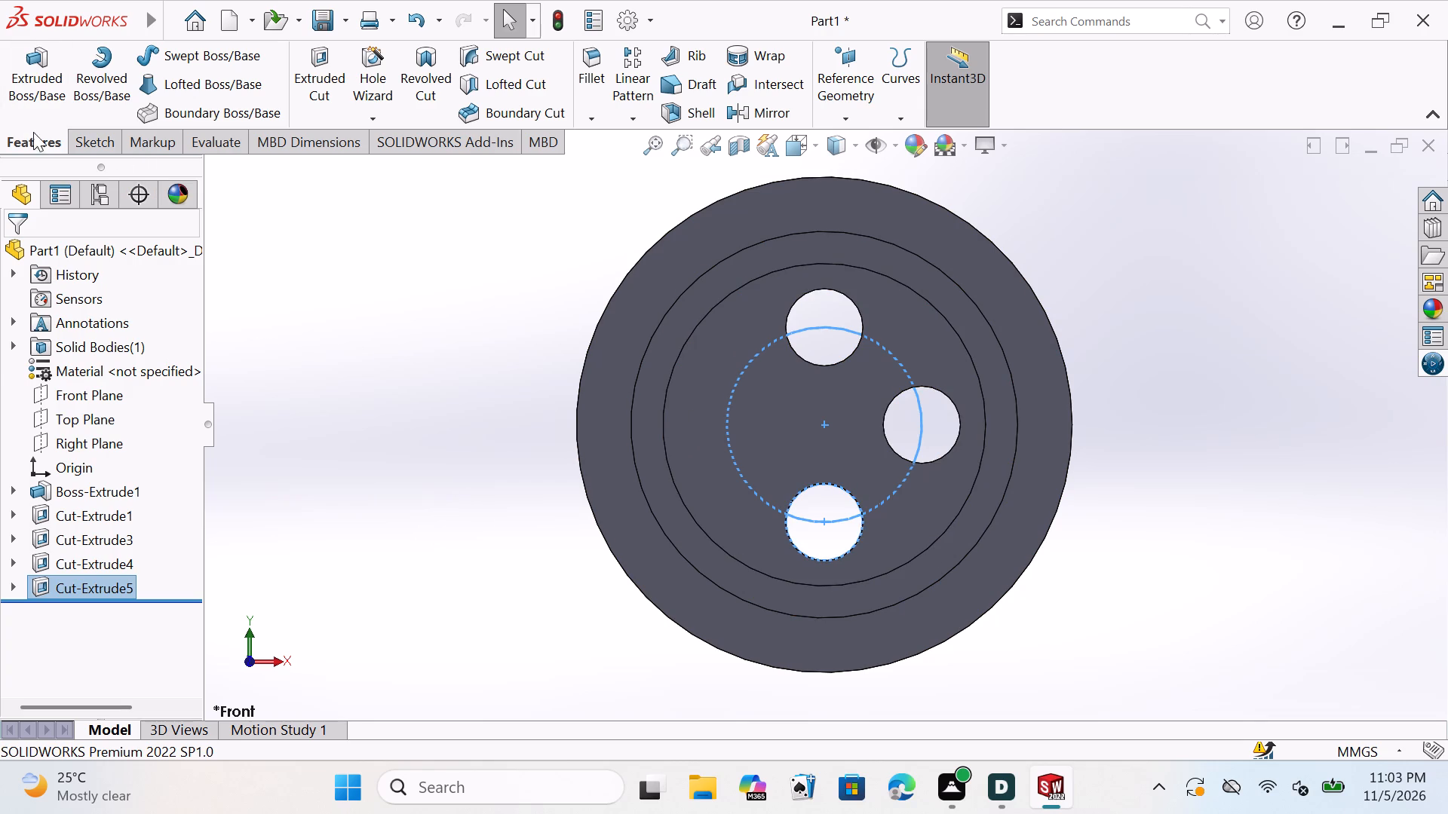
Sketch an origin-centred circle of about 49.16 mm radius on the disc's inner front face, passing through the +Y hole's centre.
left_click(109, 138)
left_click(179, 57)
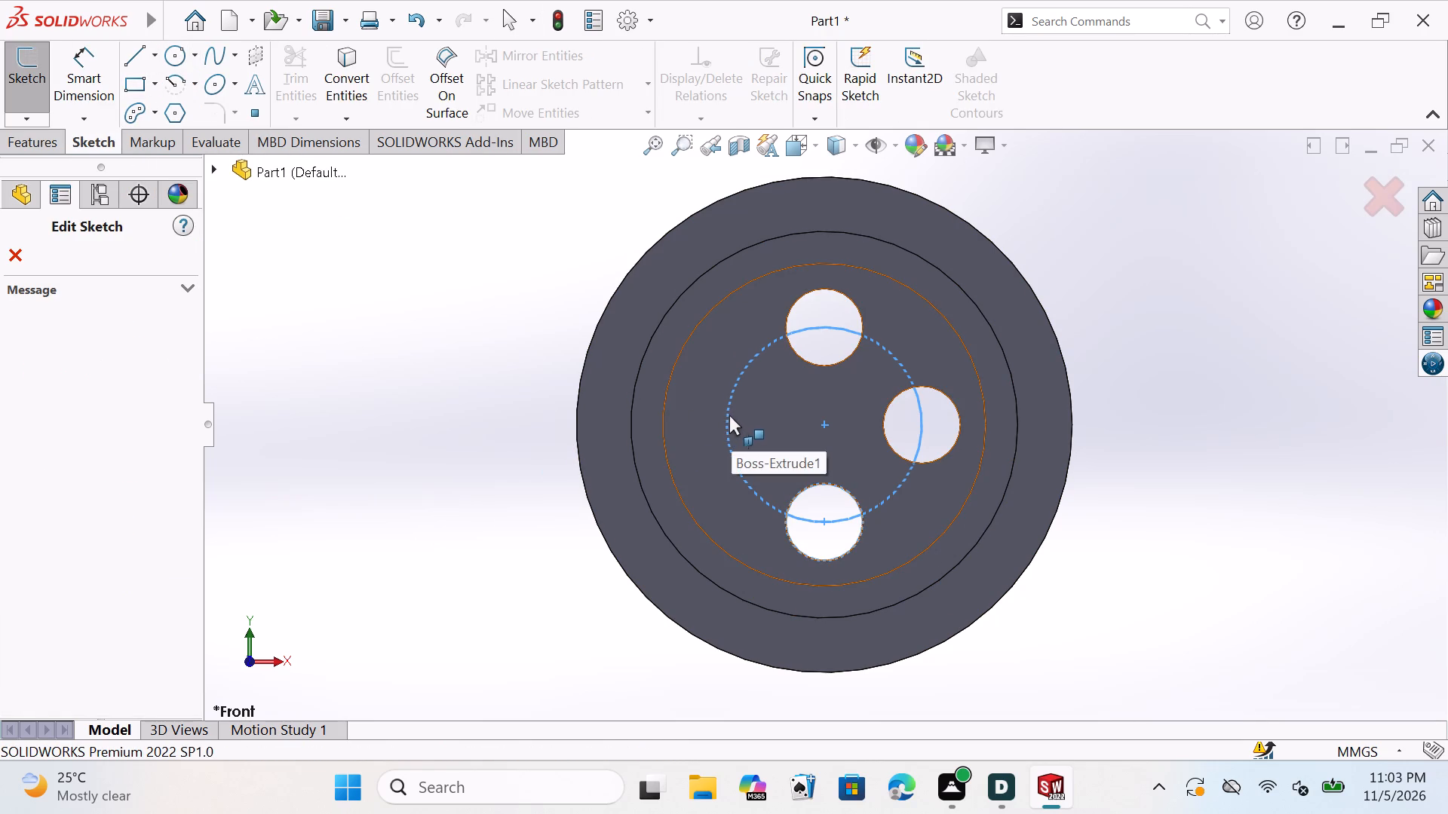
left_click(778, 418)
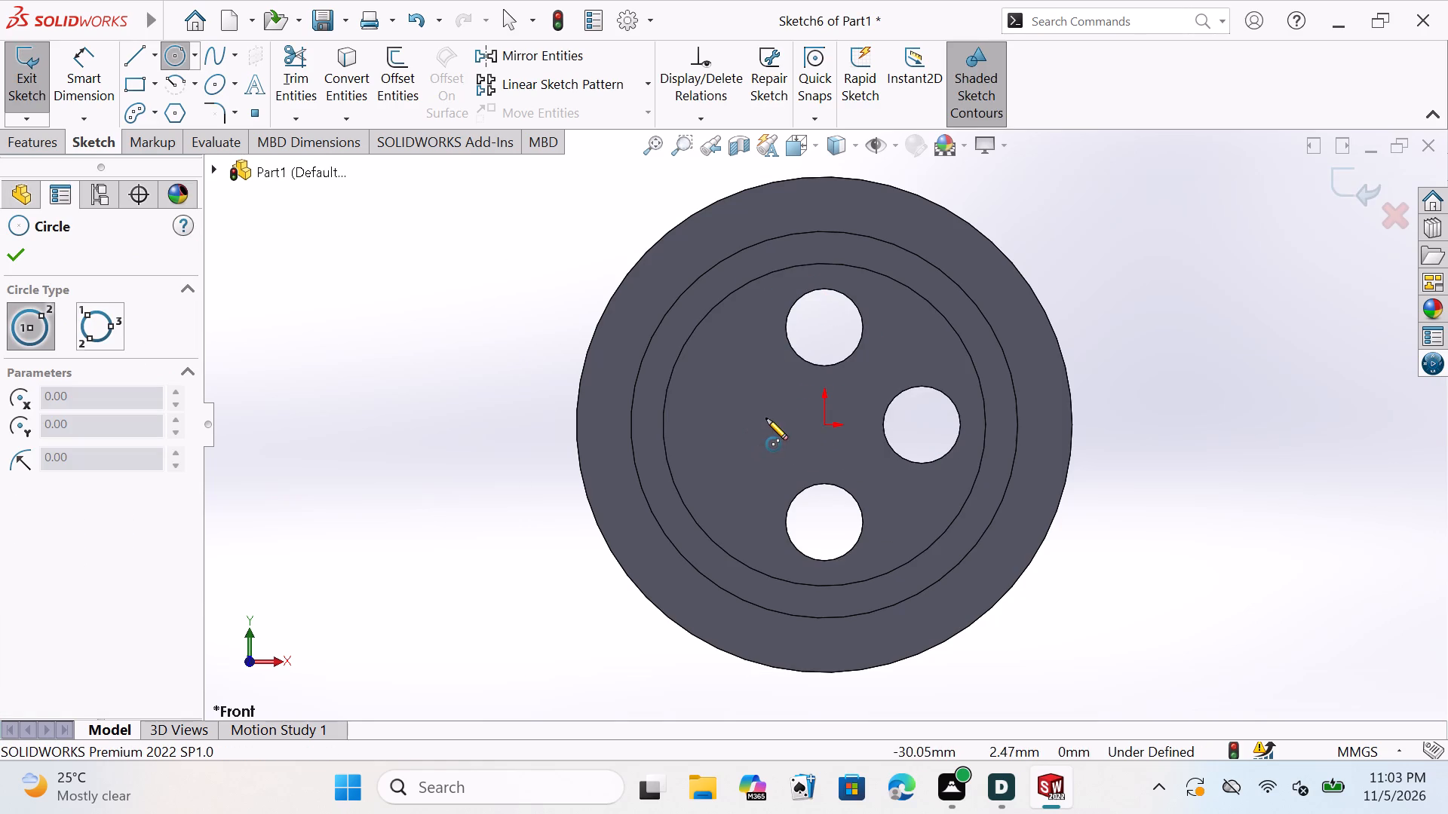
left_click(824, 424)
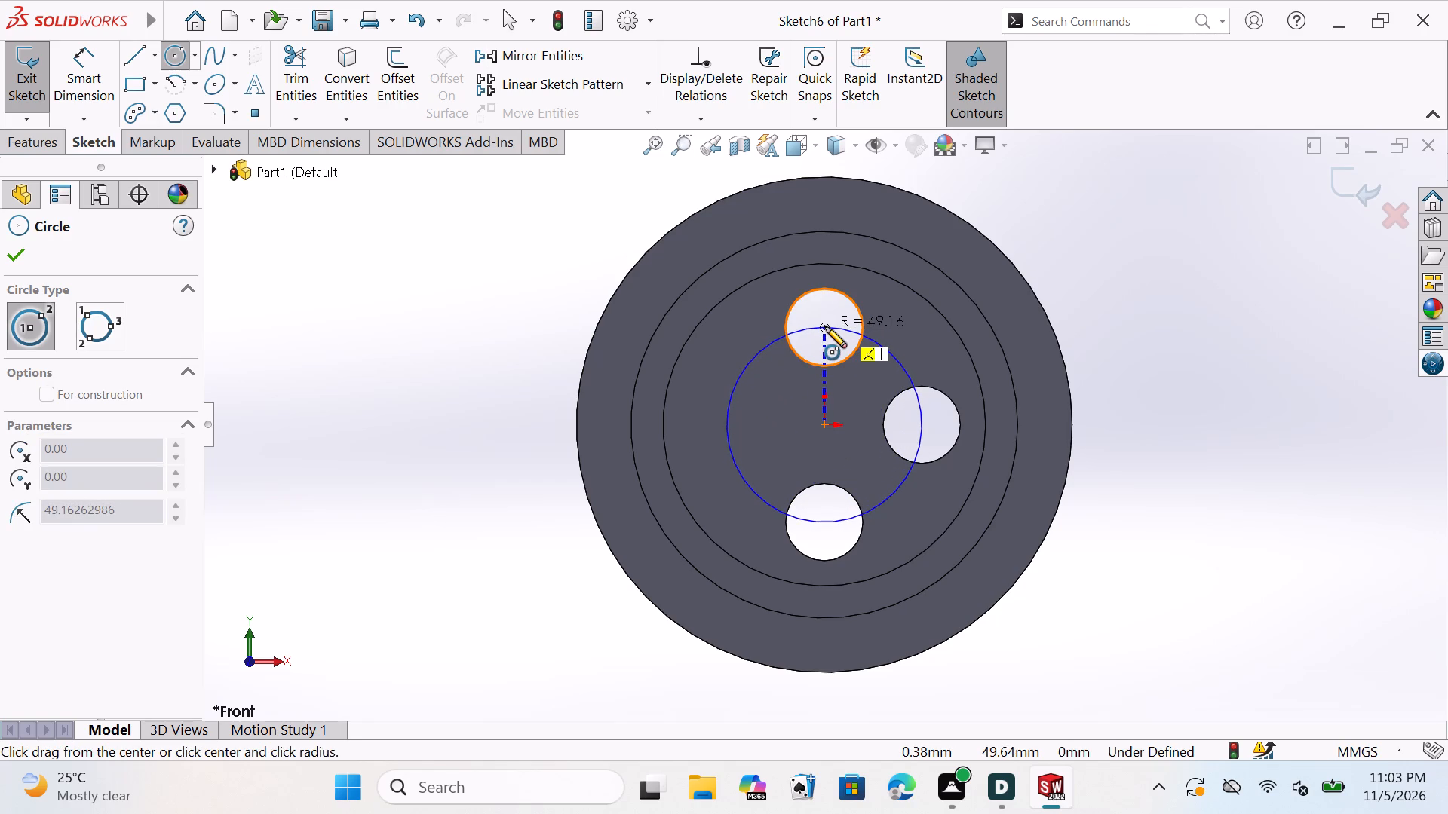
left_click(825, 326)
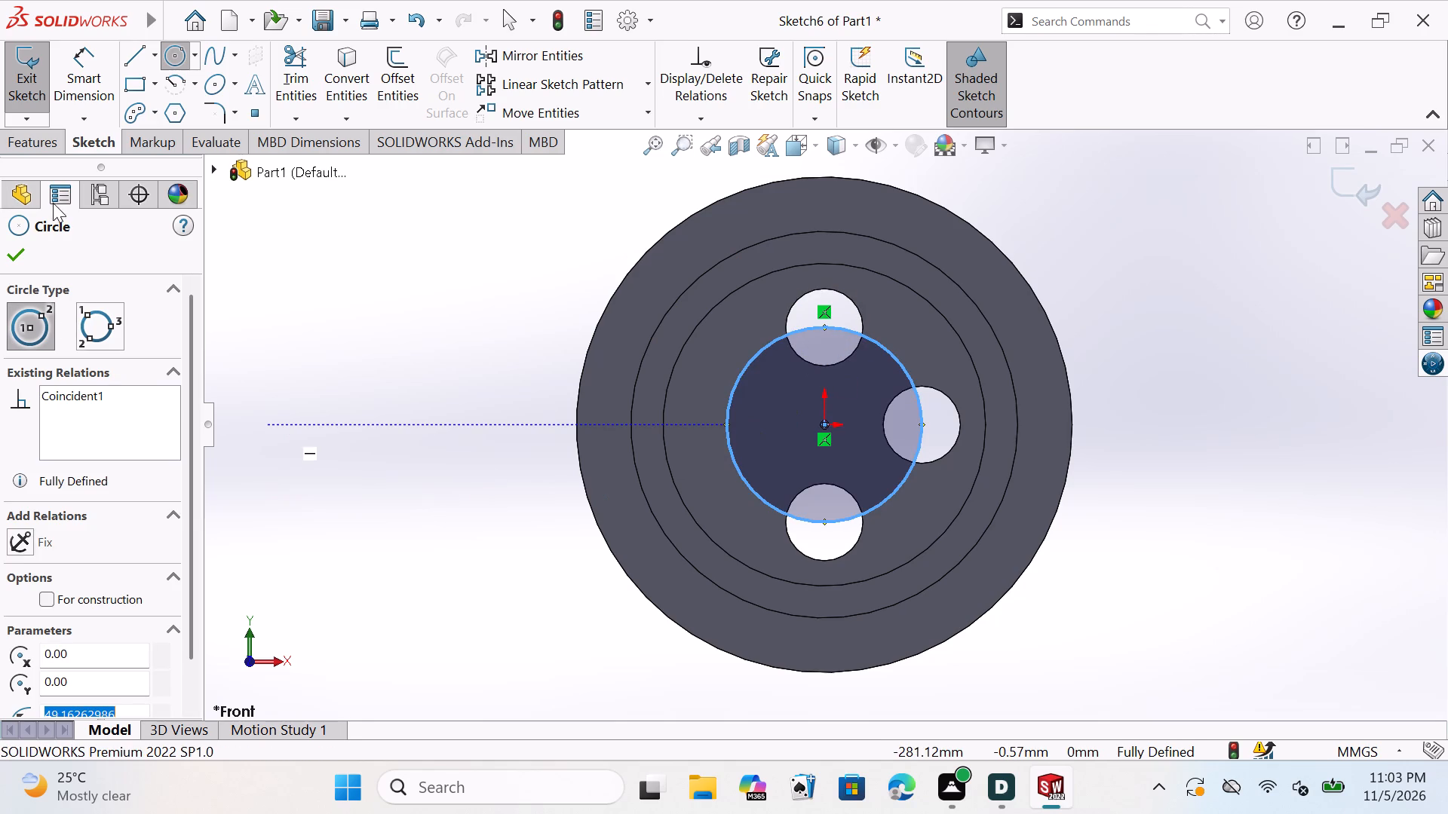
double_click(20, 249)
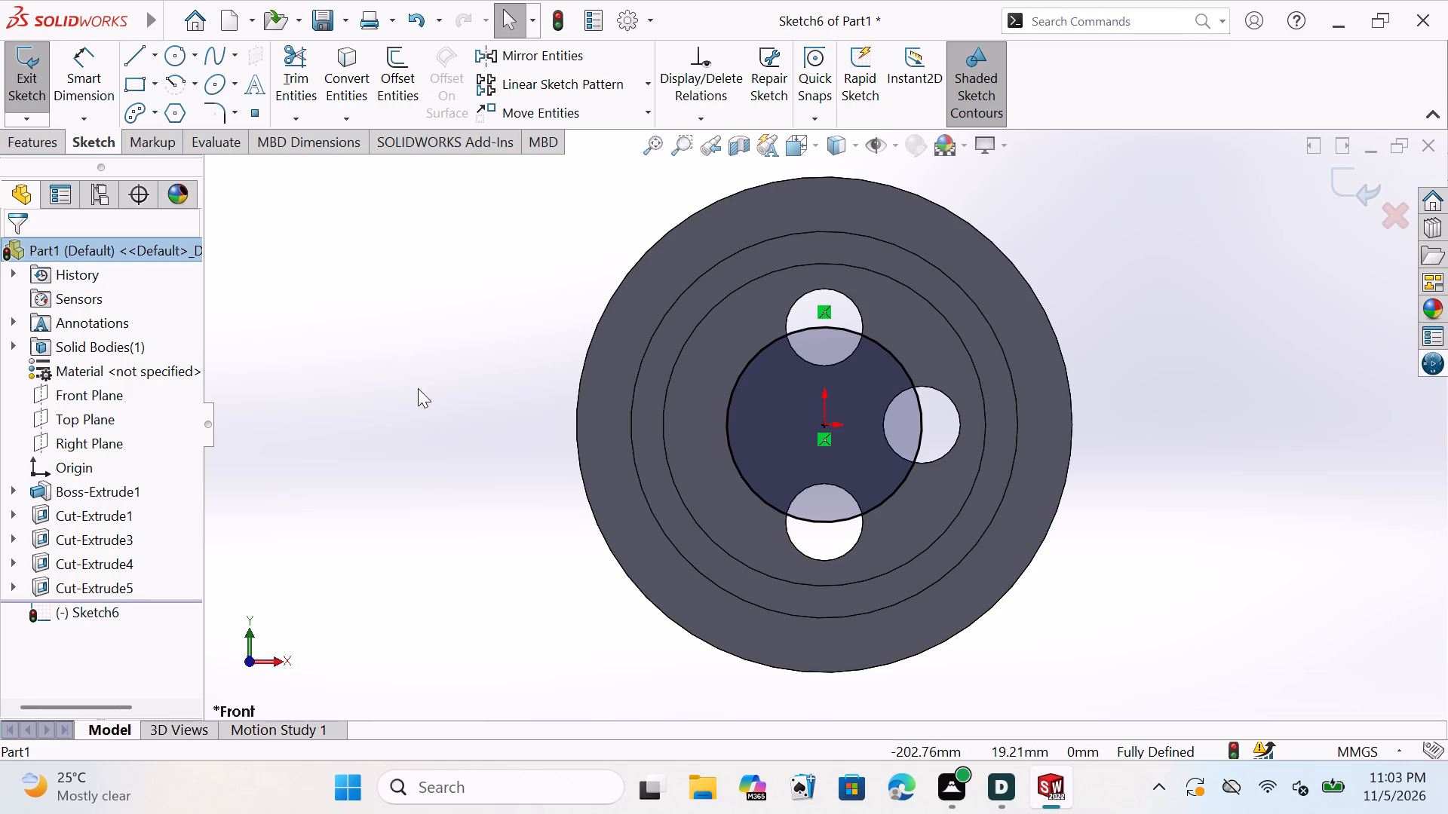
Sketch a circle of about 21.38 mm radius centred on the larger circle's quadrant point on the -X side.
left_click(179, 54)
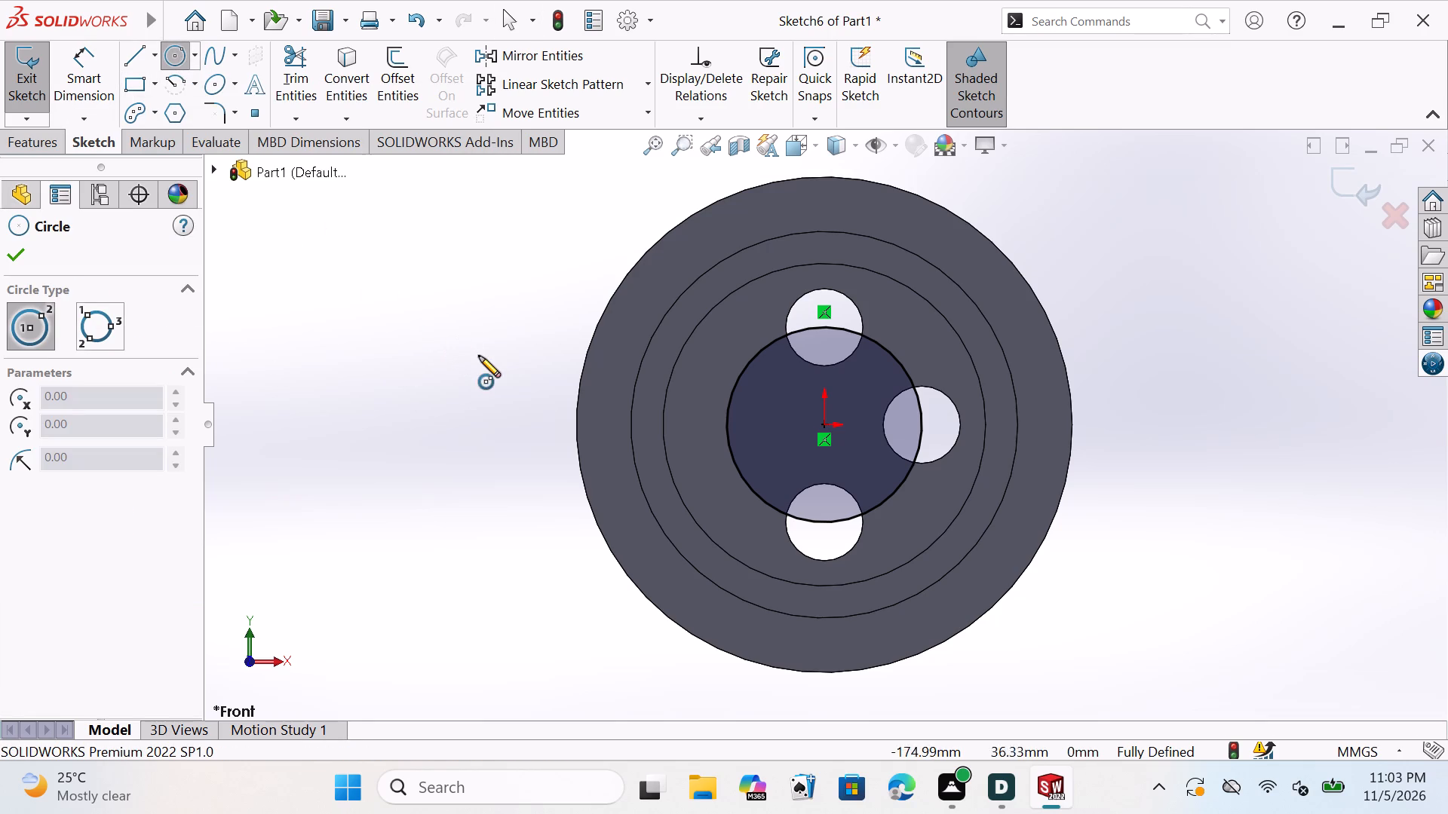
left_click(727, 425)
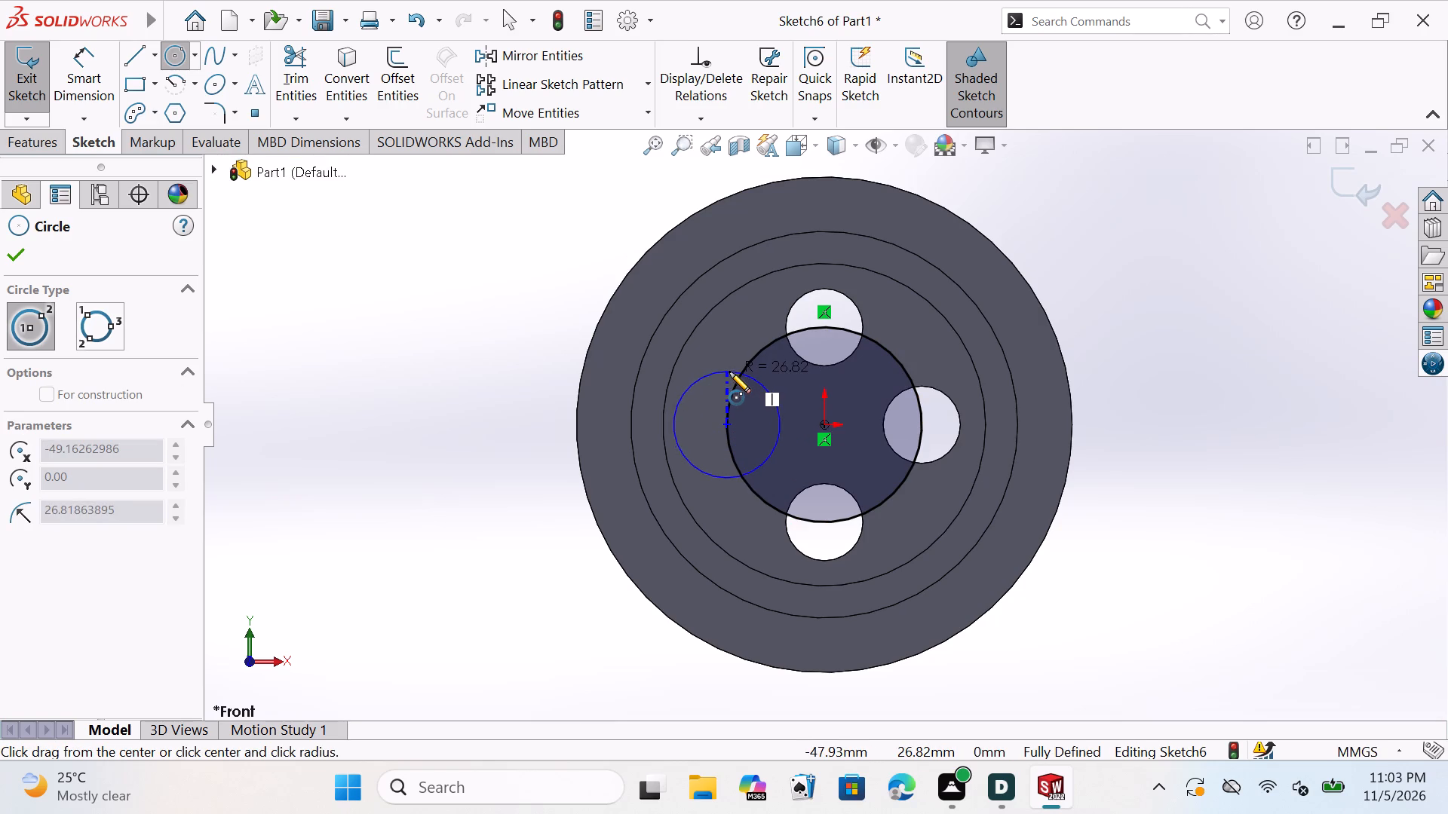
left_click(716, 384)
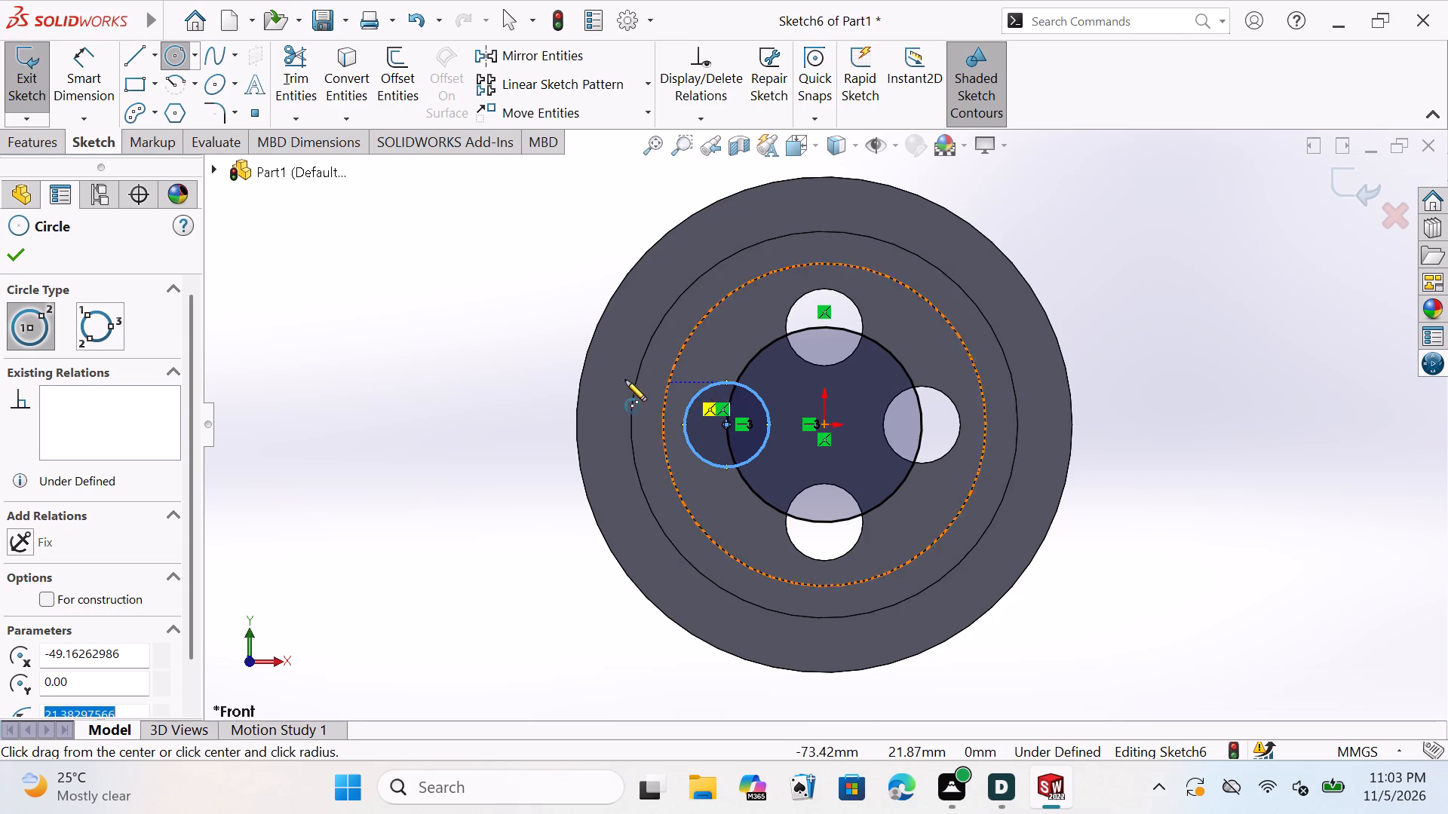
left_click(6, 250)
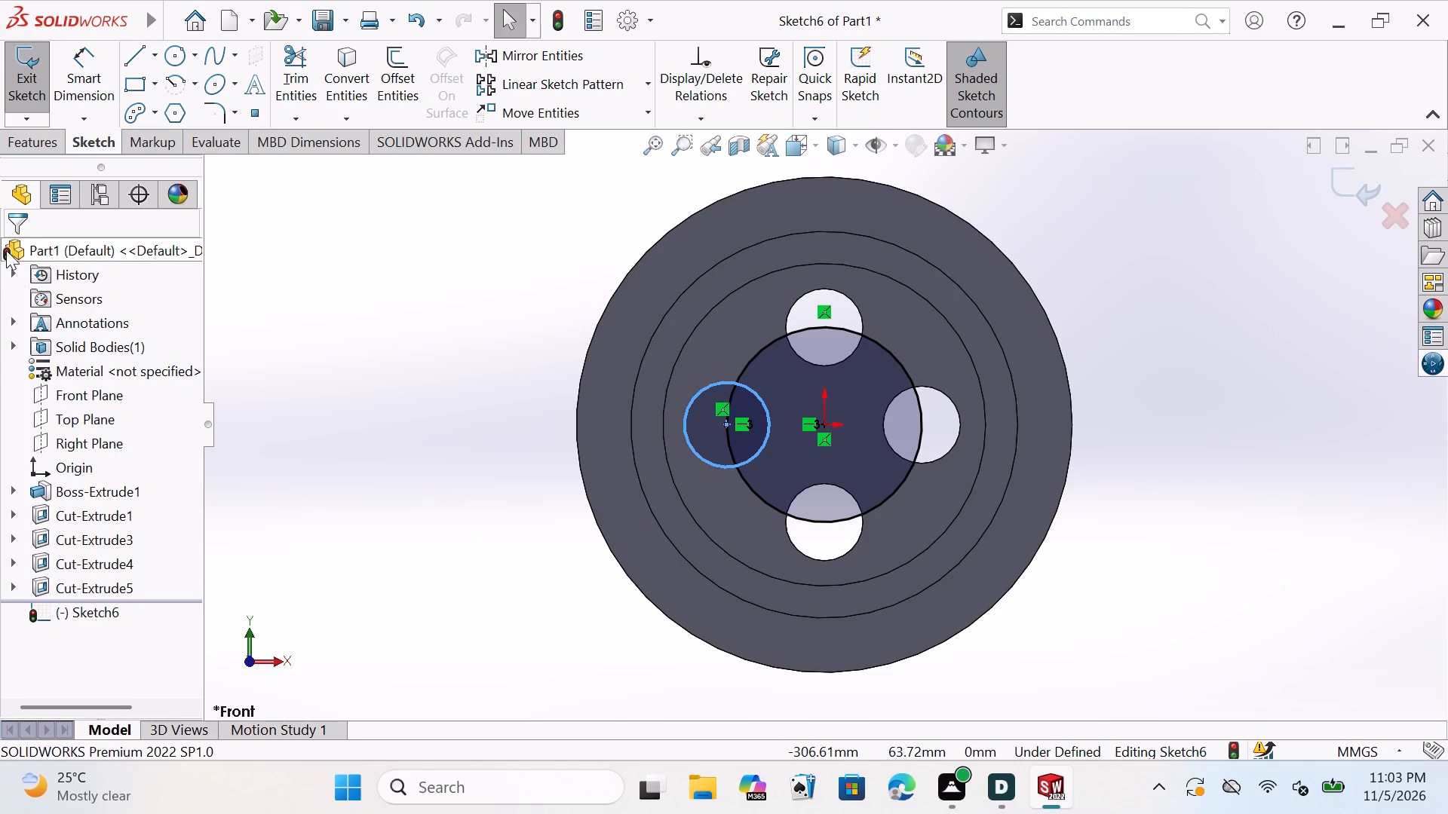
Dimension the new circle on the -X side of the origin with a diameter of 39 mm.
left_click(84, 86)
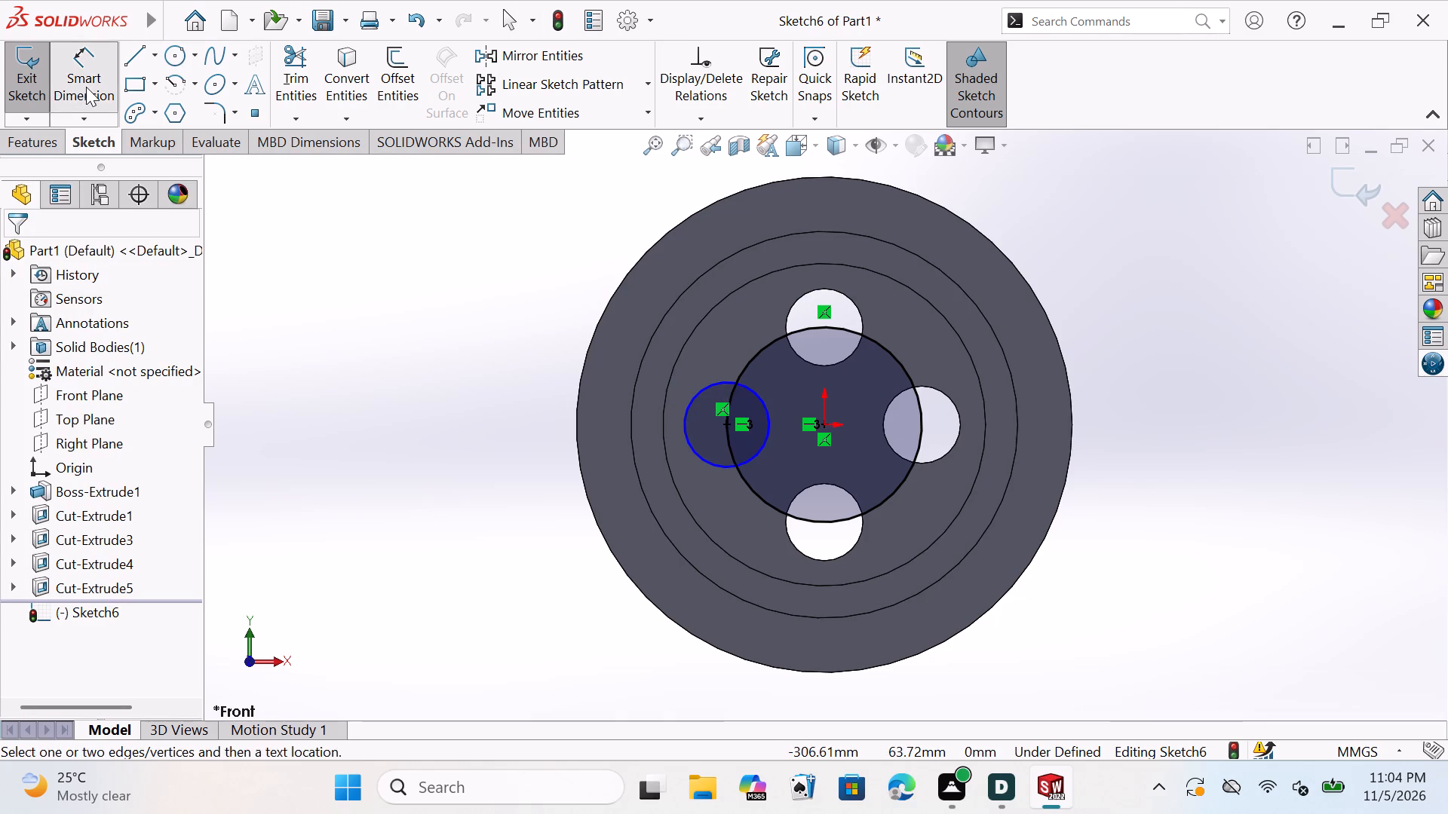
left_click(686, 405)
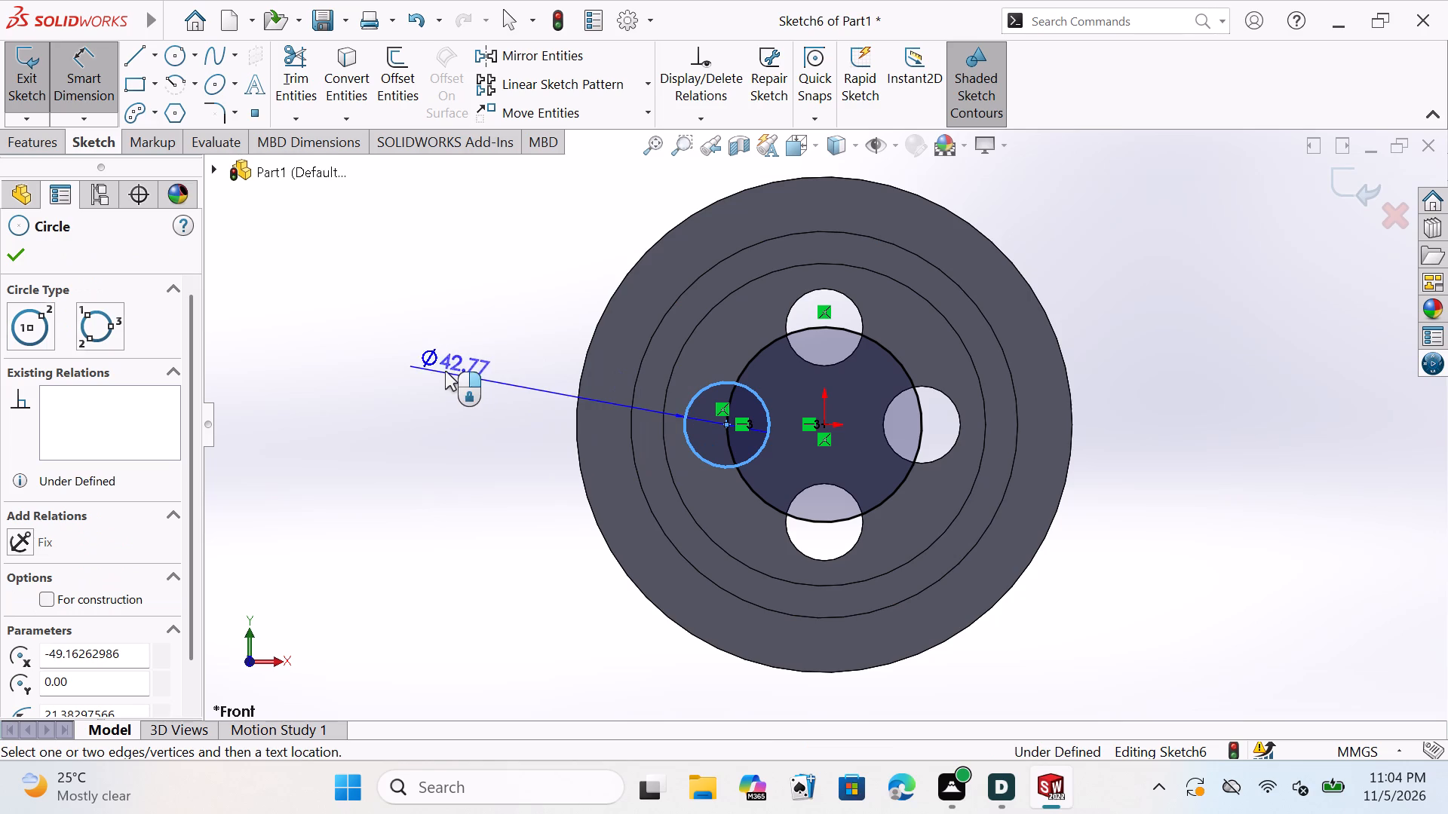
left_click(508, 415)
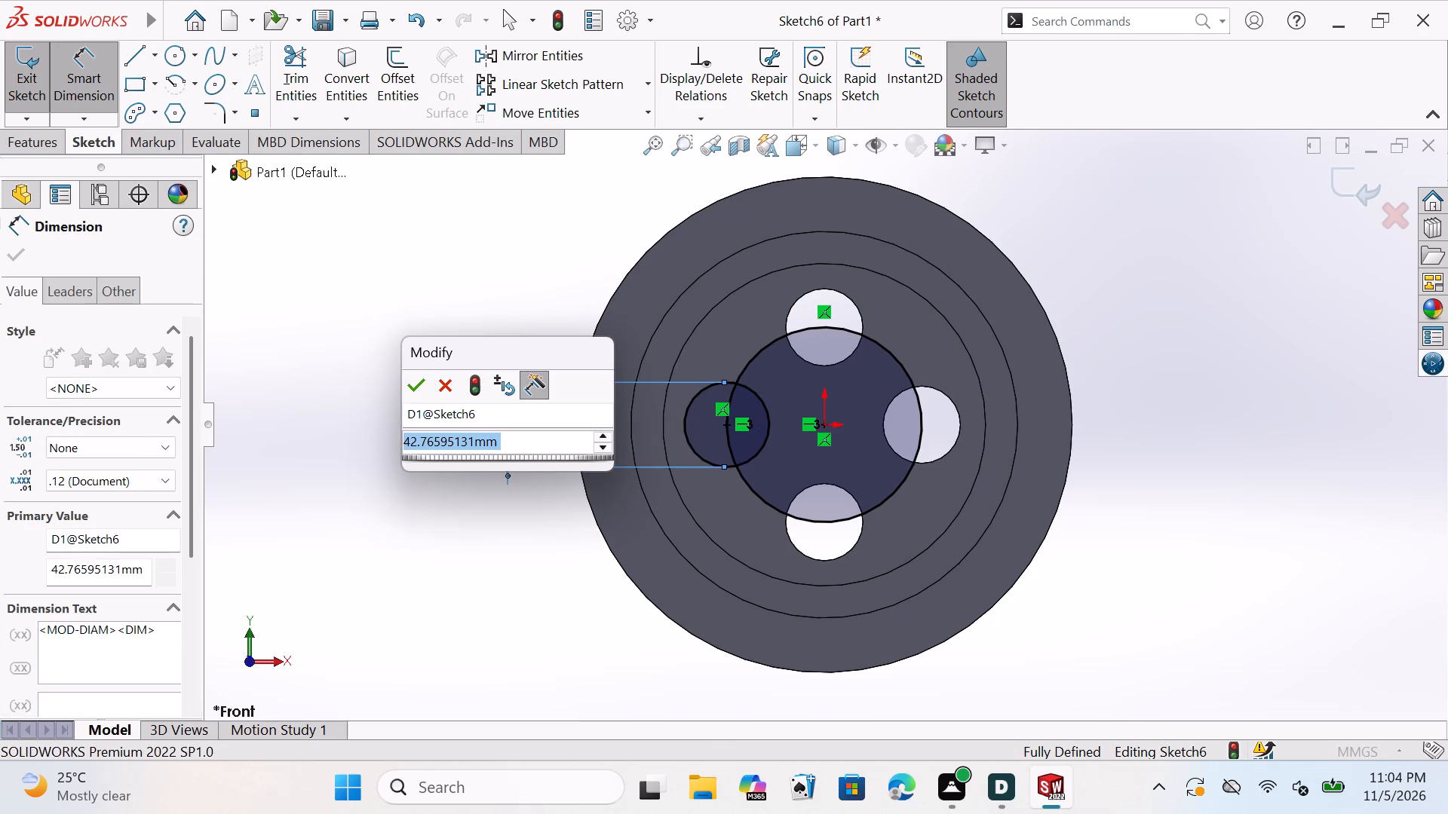
double_click(516, 440)
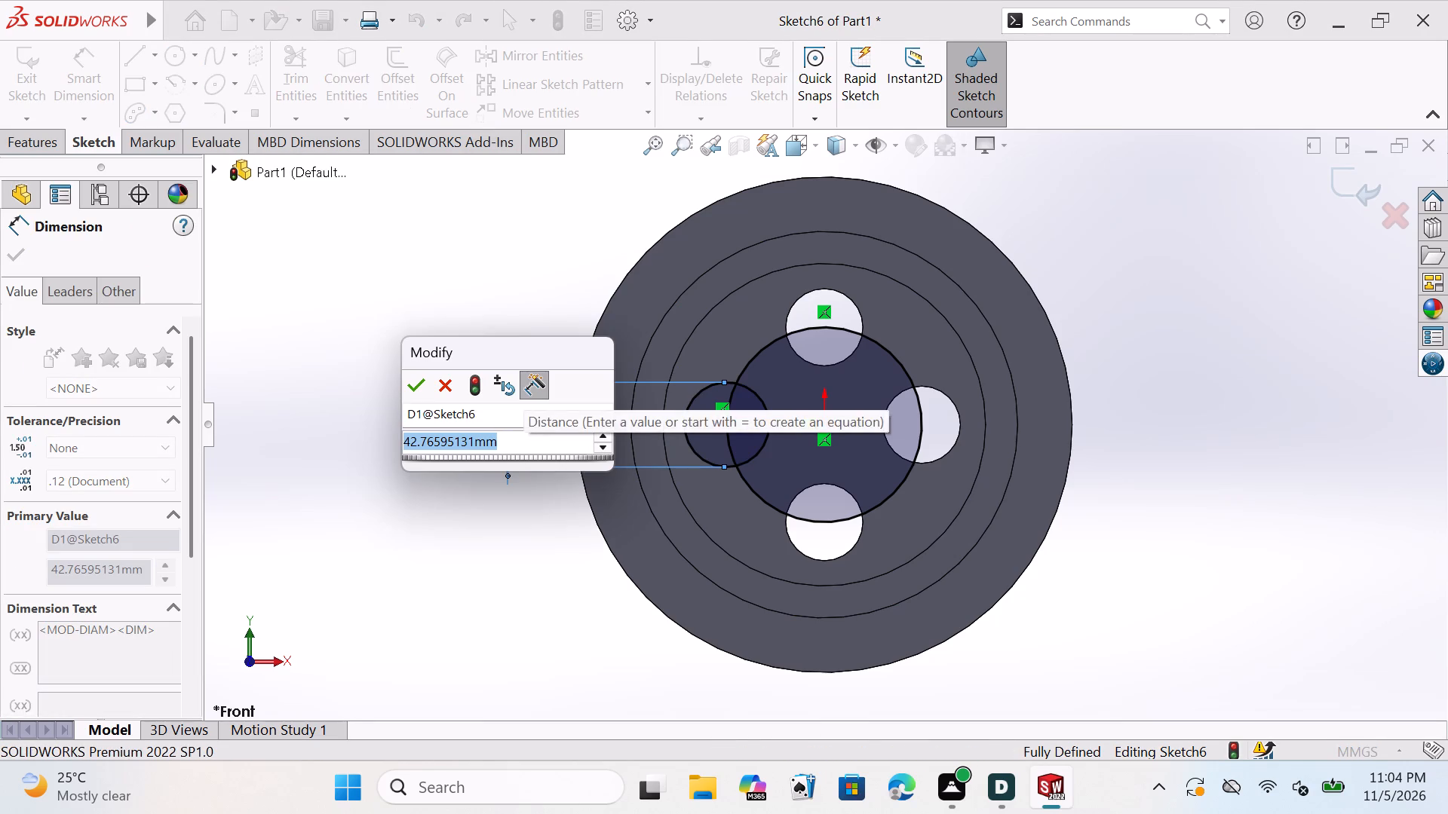
key("BackSpace")
type("39")
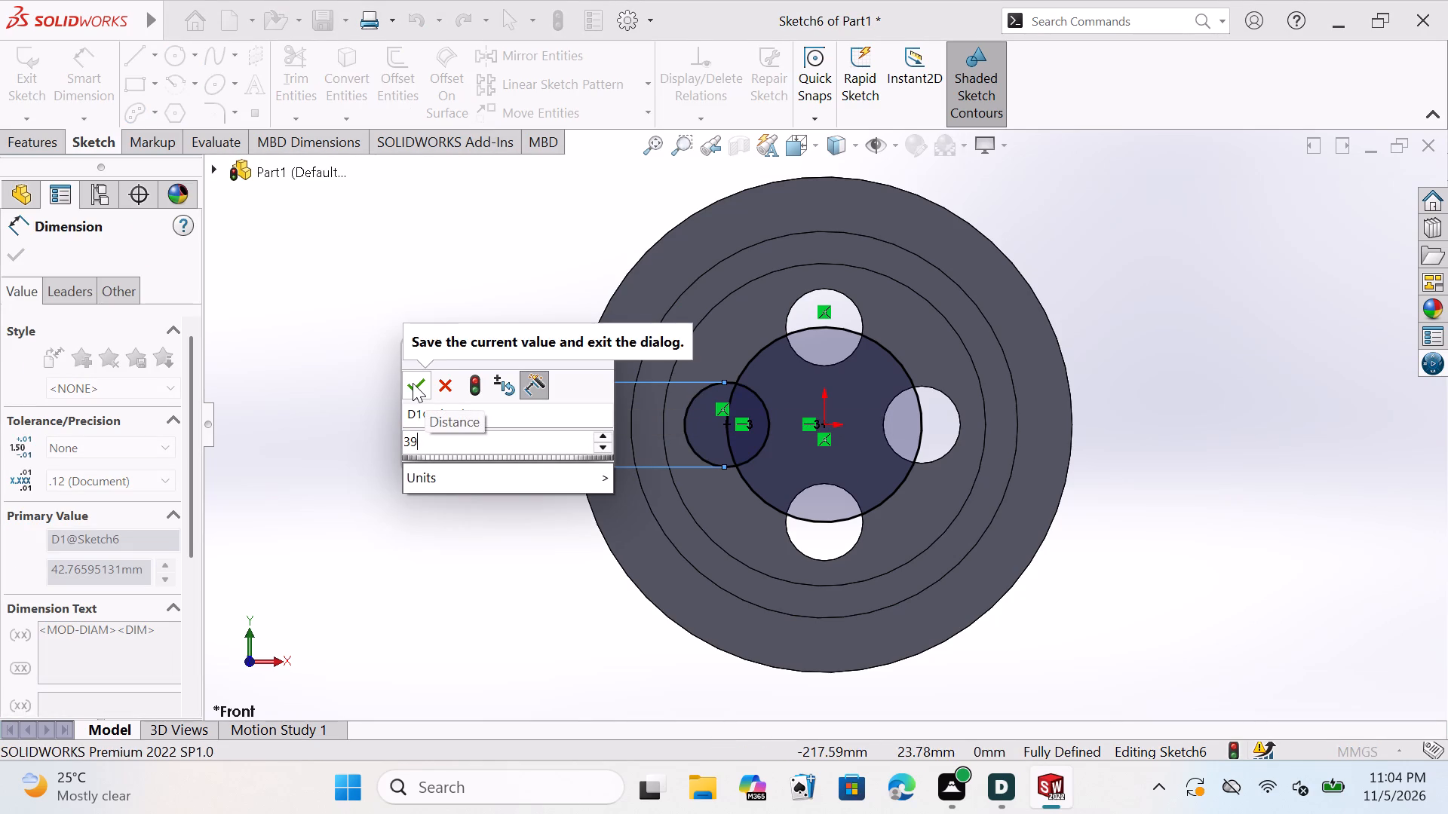
left_click(413, 383)
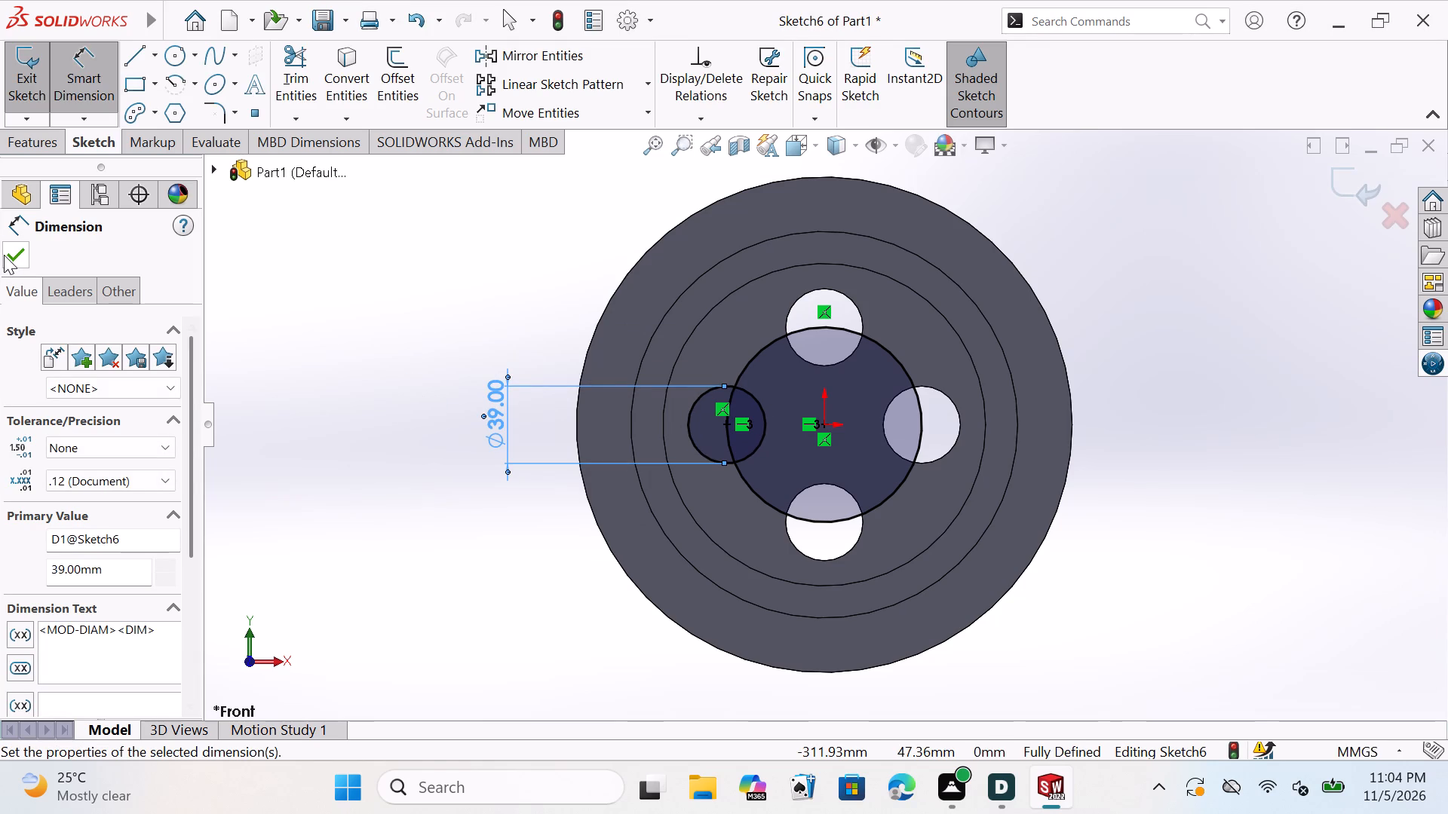
left_click(8, 253)
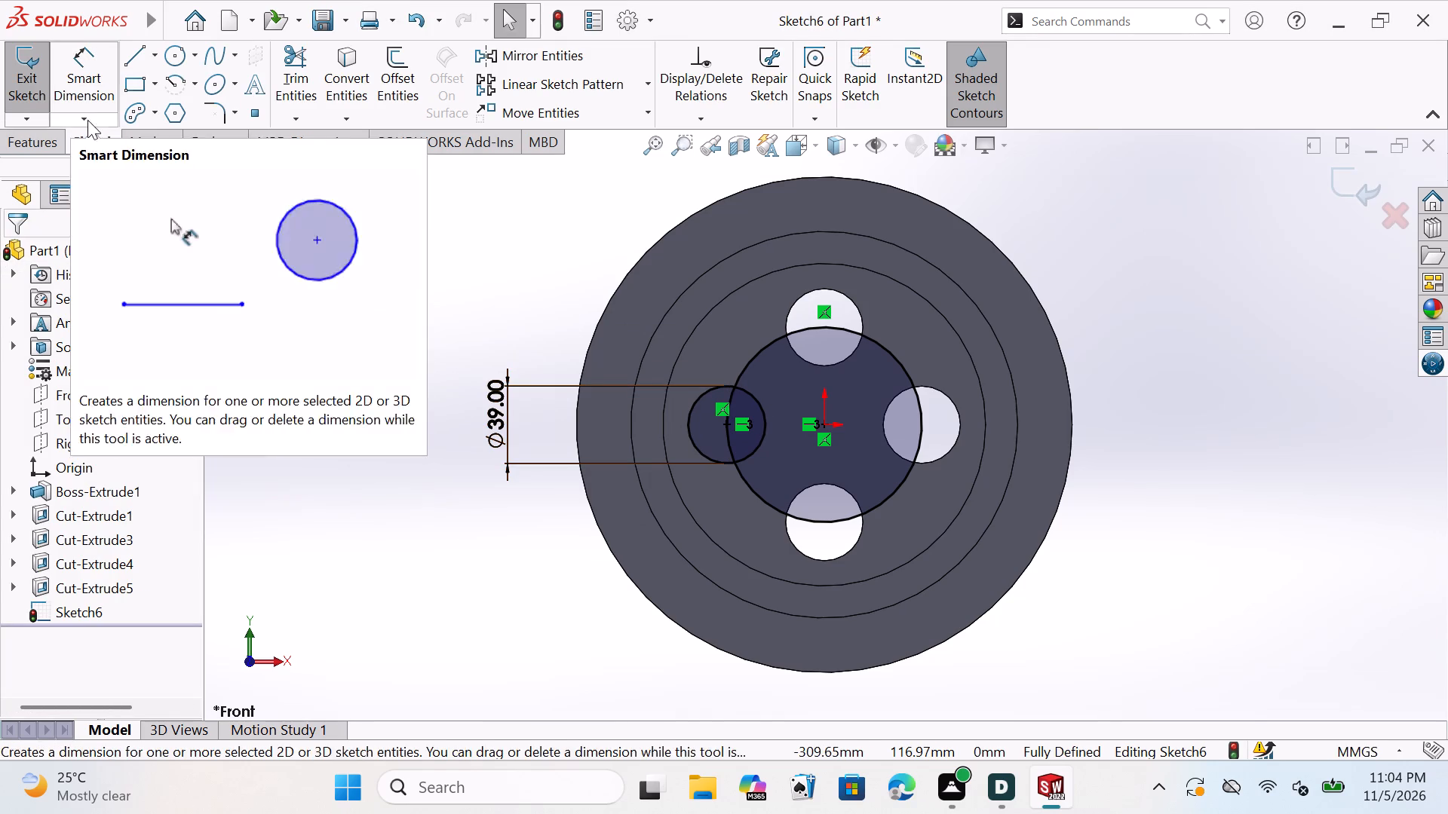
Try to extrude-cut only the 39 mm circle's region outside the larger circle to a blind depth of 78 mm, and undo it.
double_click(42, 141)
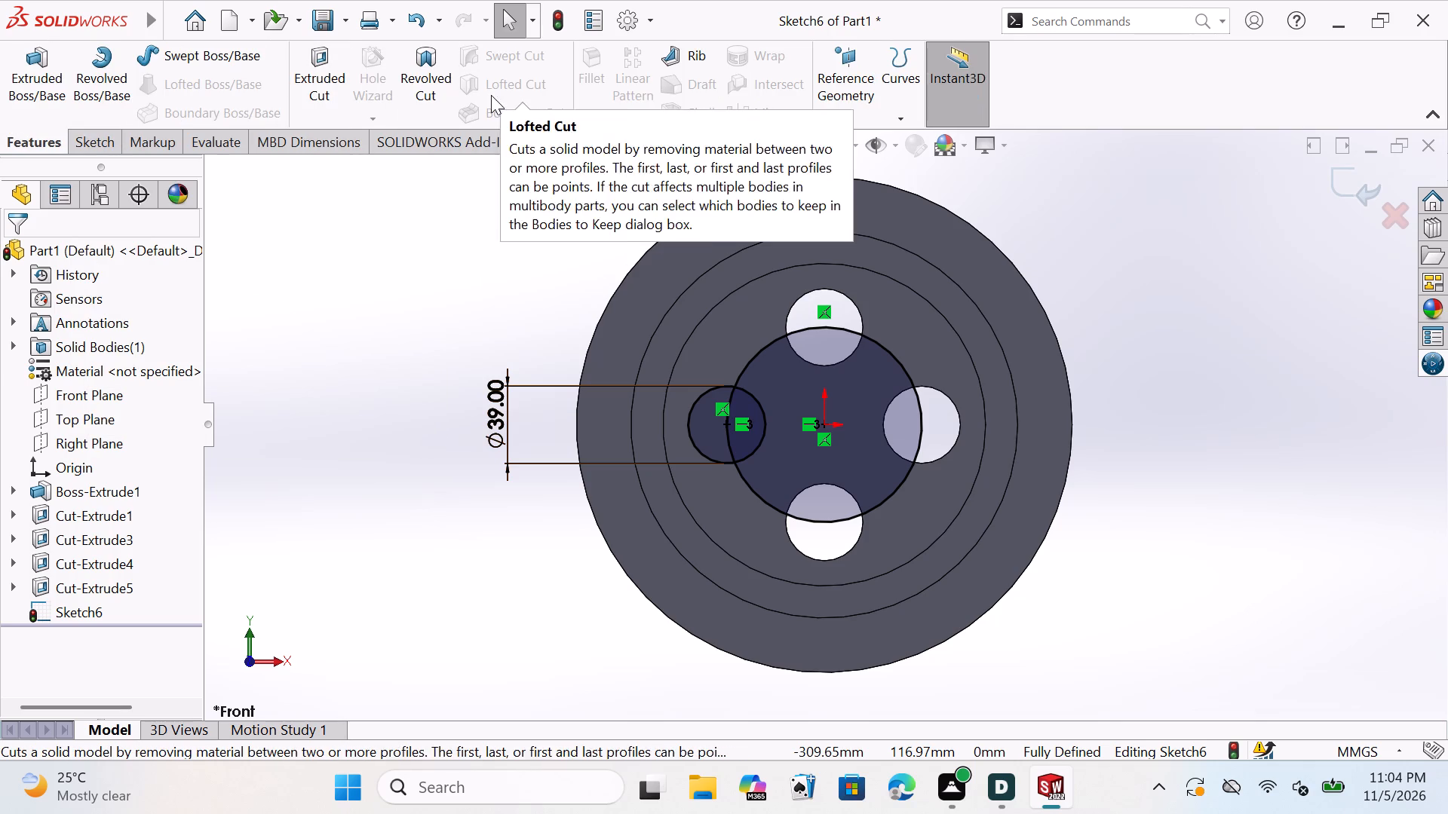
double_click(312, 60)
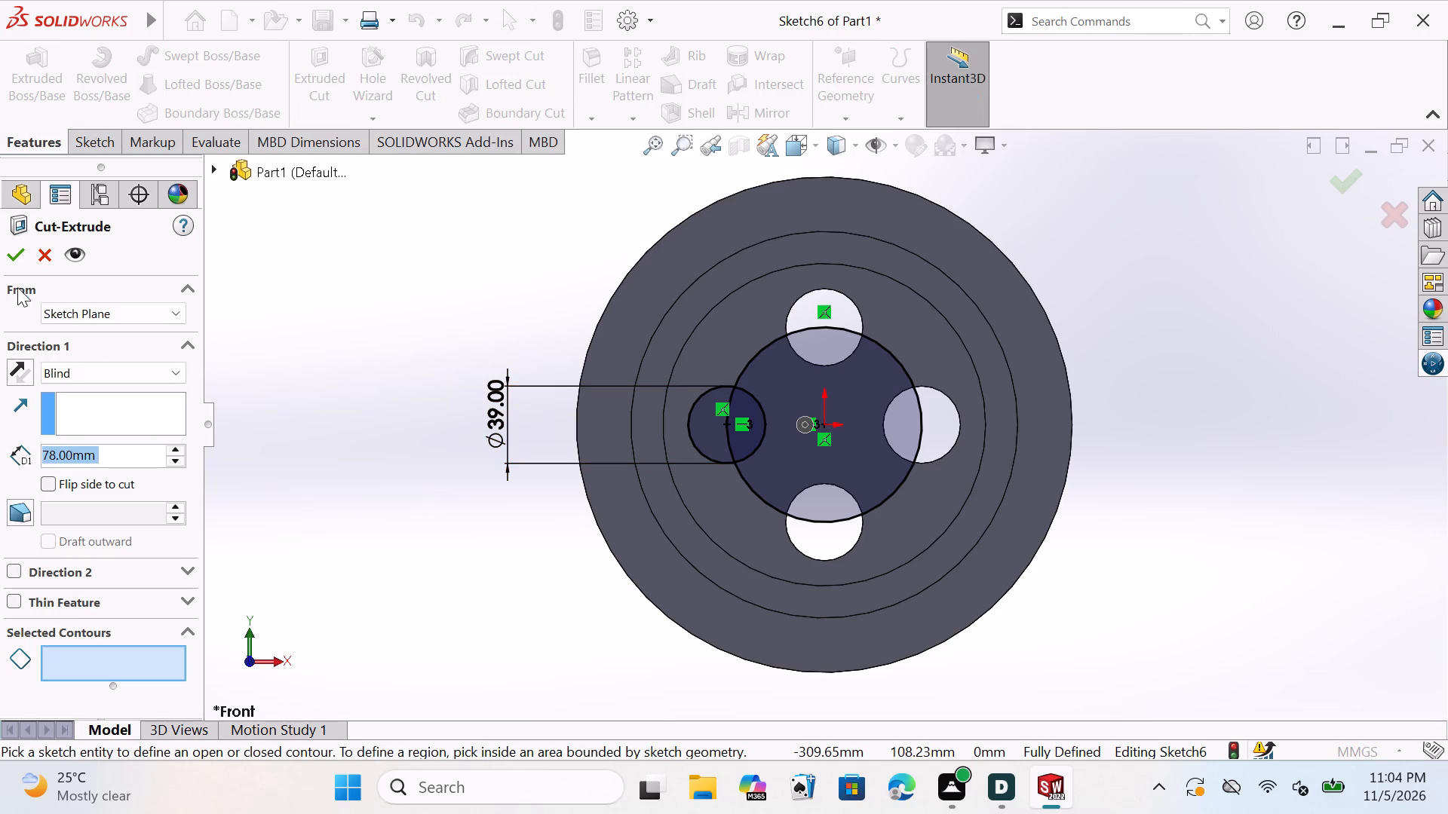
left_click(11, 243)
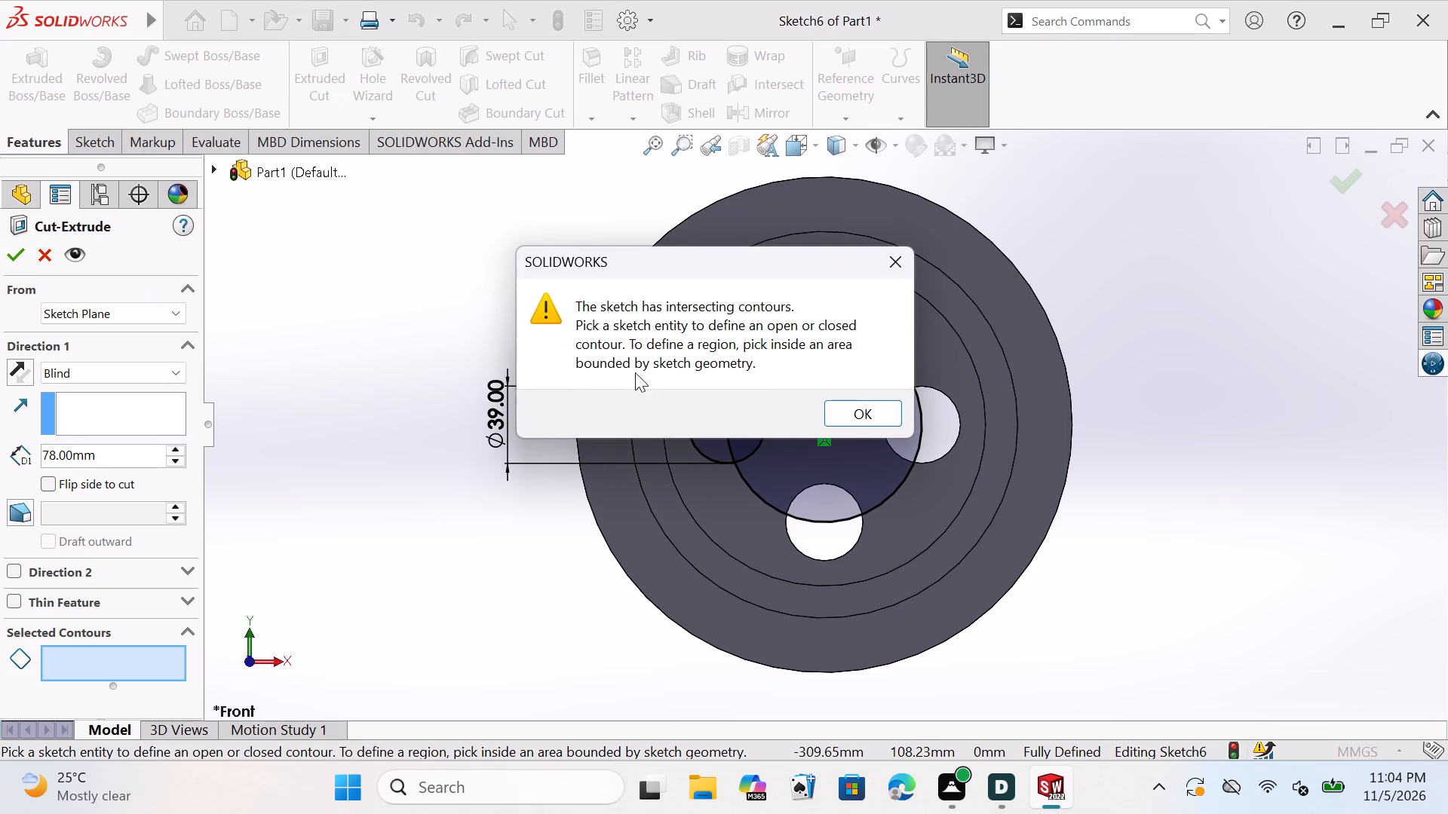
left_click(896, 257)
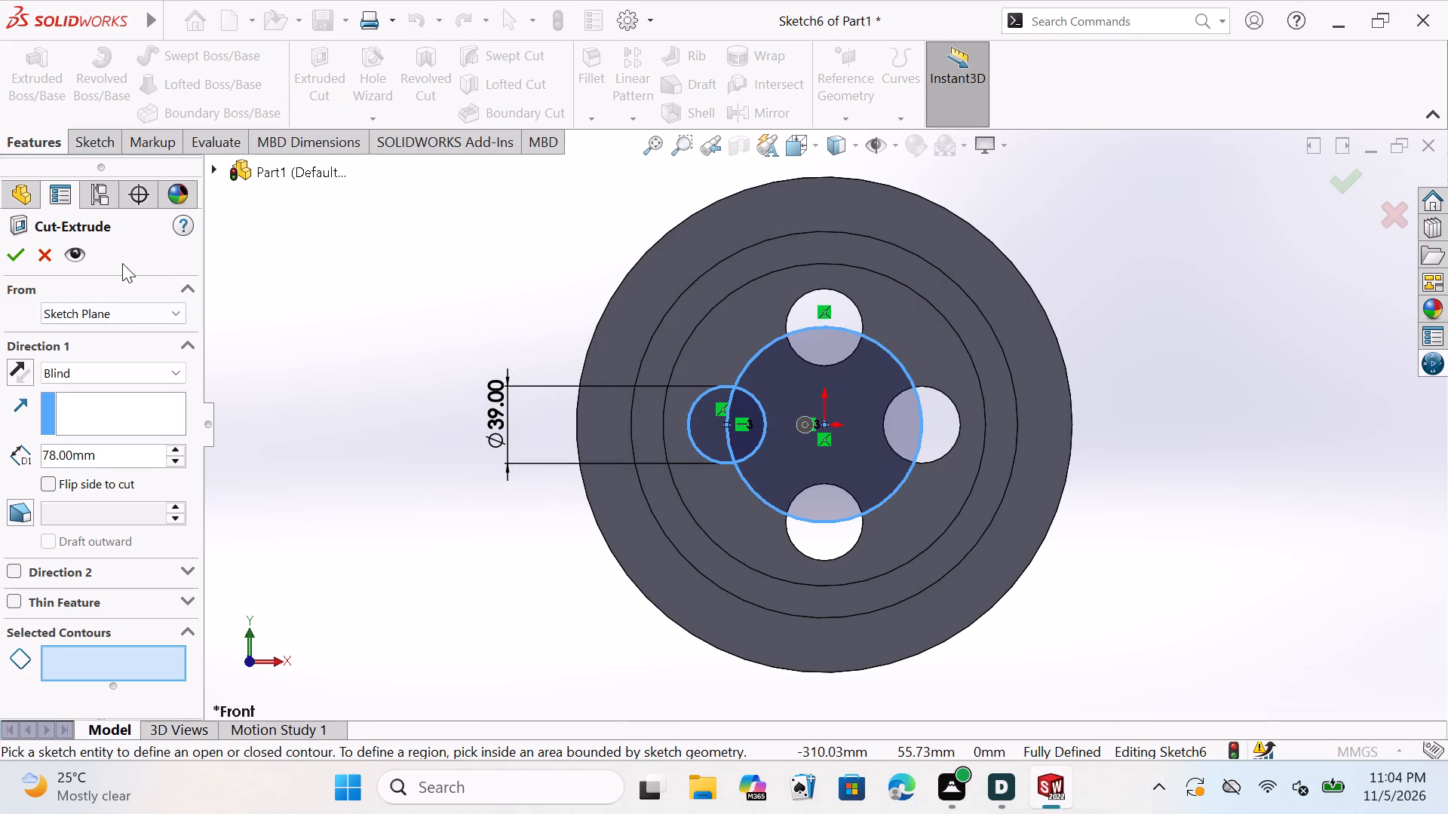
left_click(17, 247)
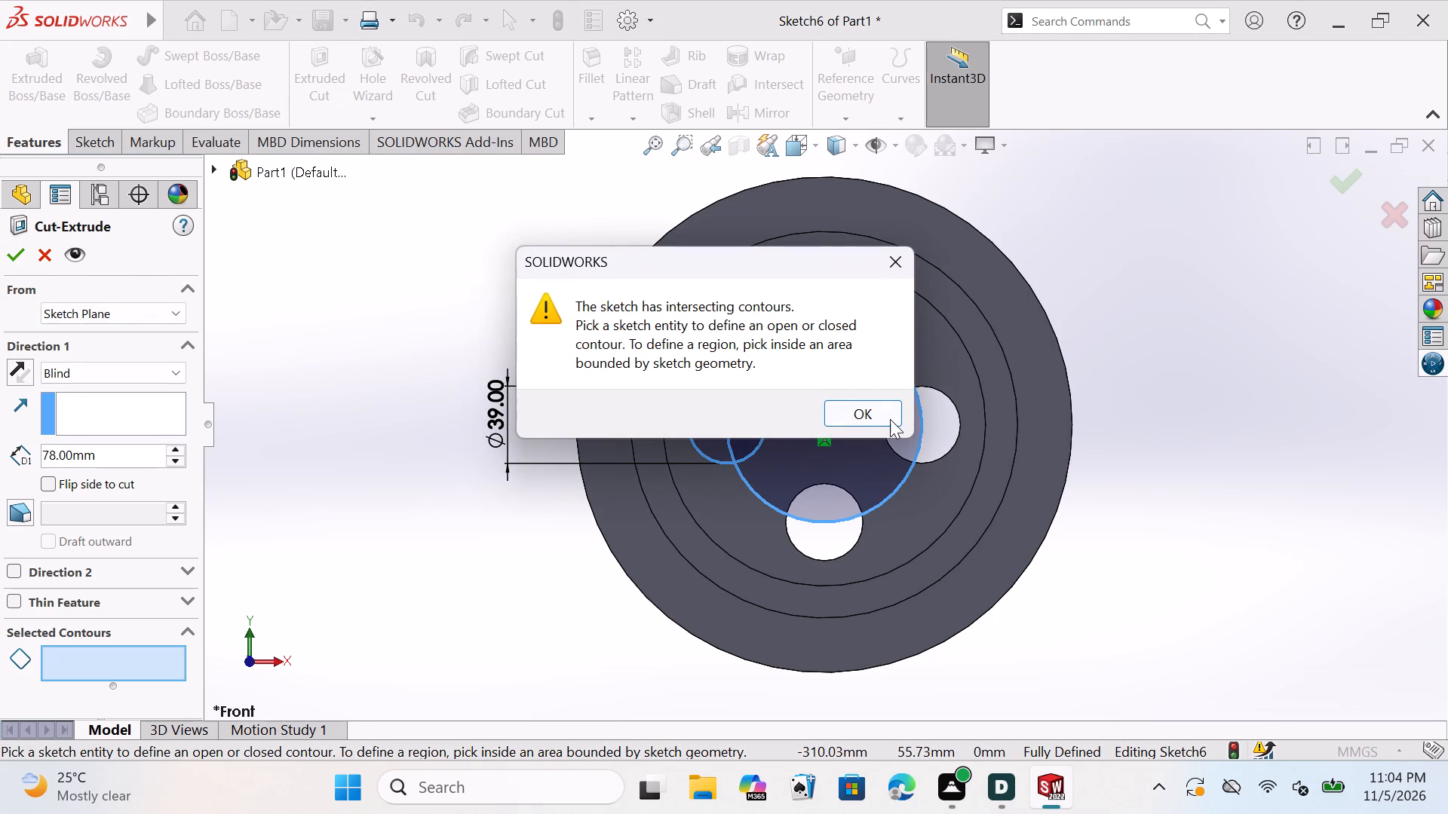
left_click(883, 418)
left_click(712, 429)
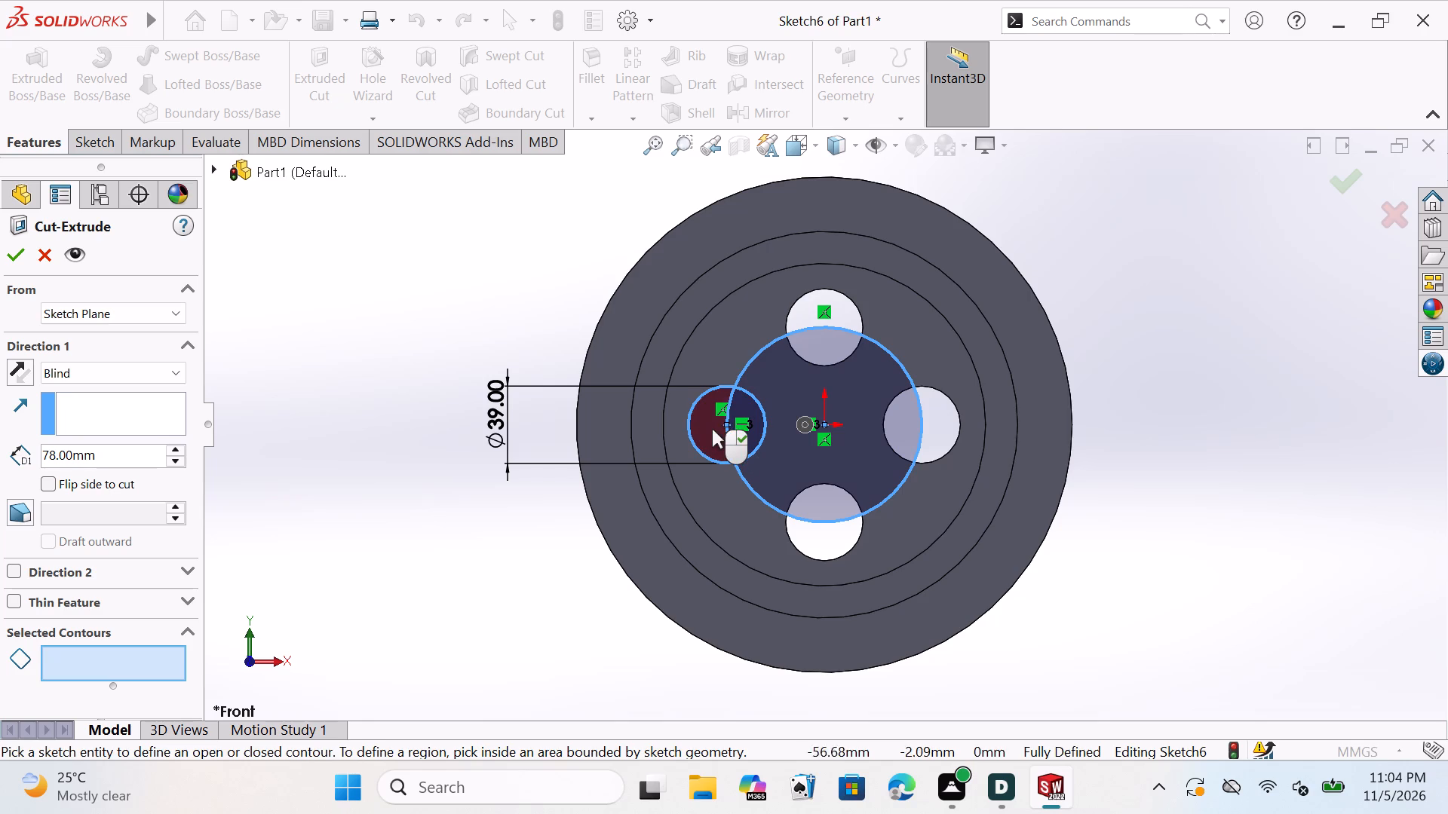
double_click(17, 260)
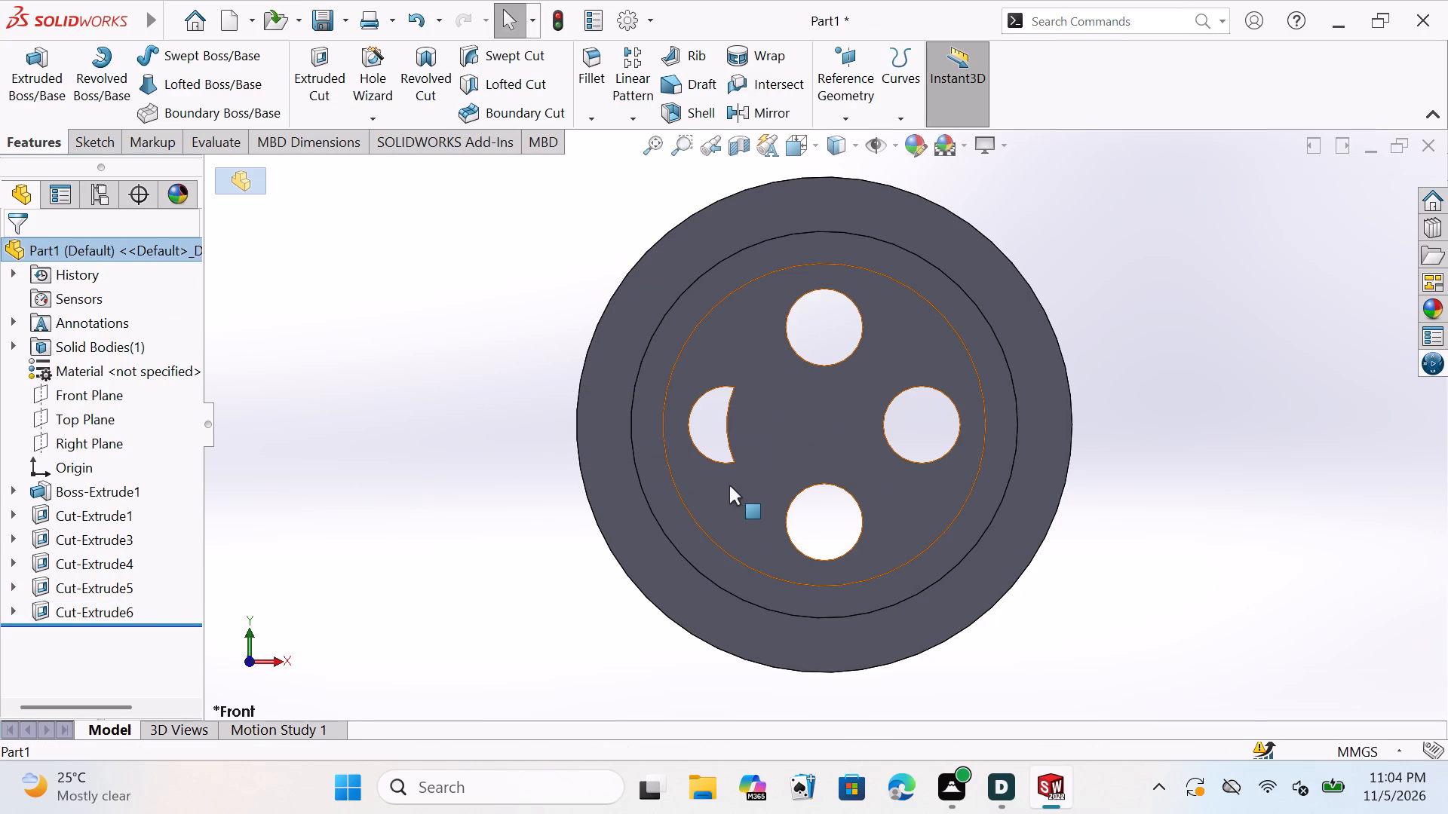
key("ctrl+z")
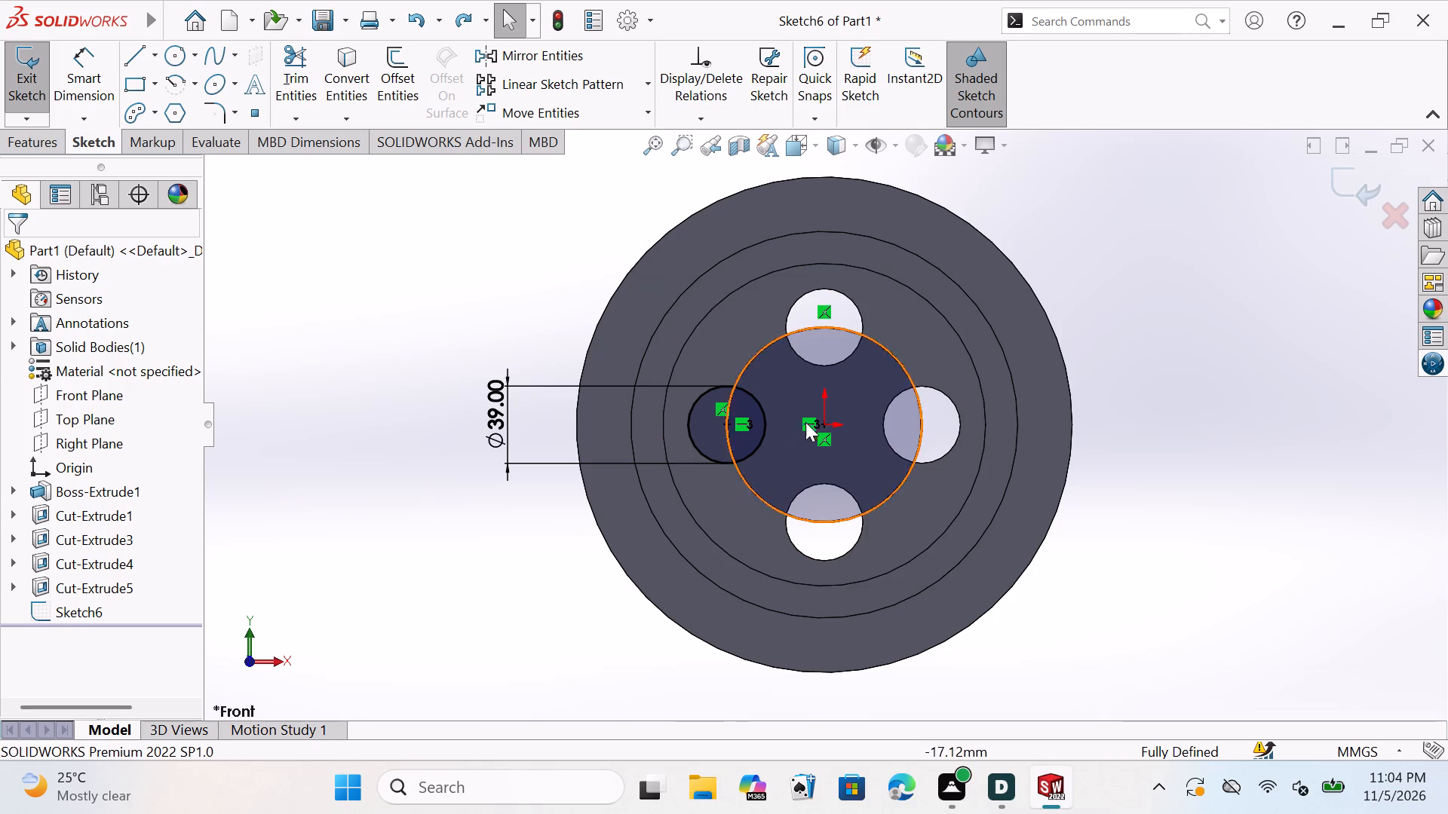
Delete the large origin-centred circle from the sketch, keeping only the 39 mm circle on the -X side.
left_click(777, 339)
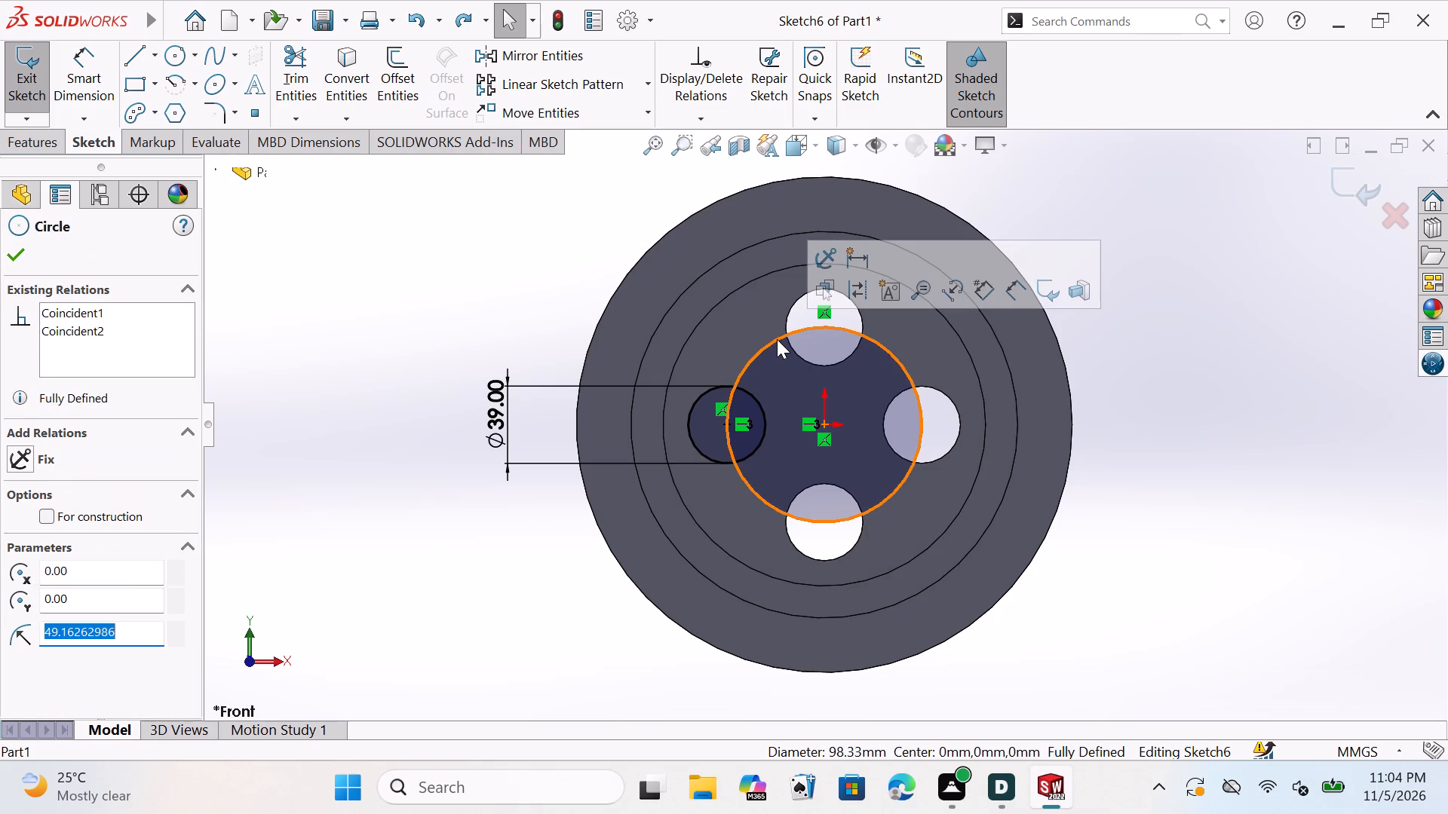
key("Delete")
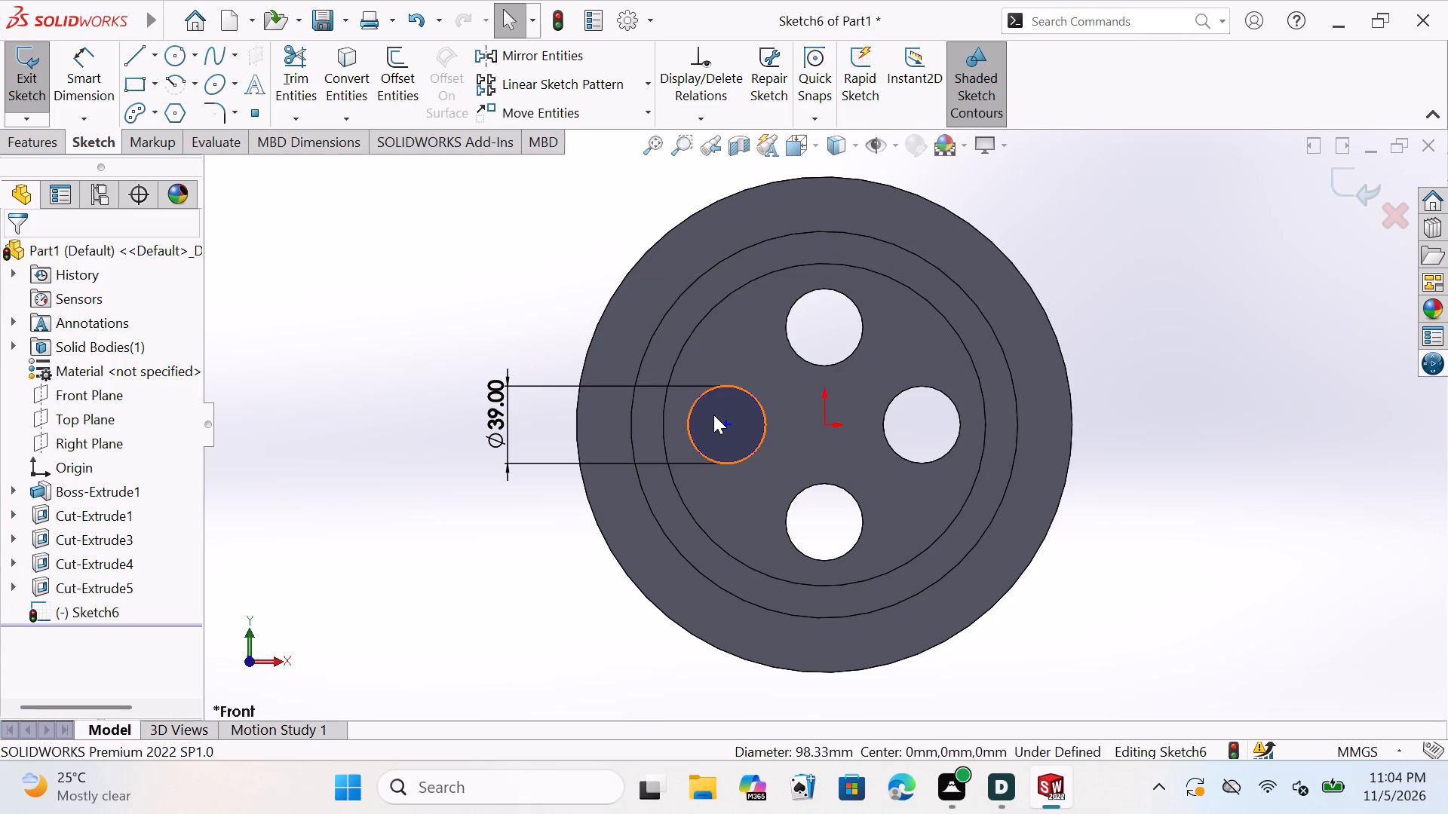
left_click(713, 414)
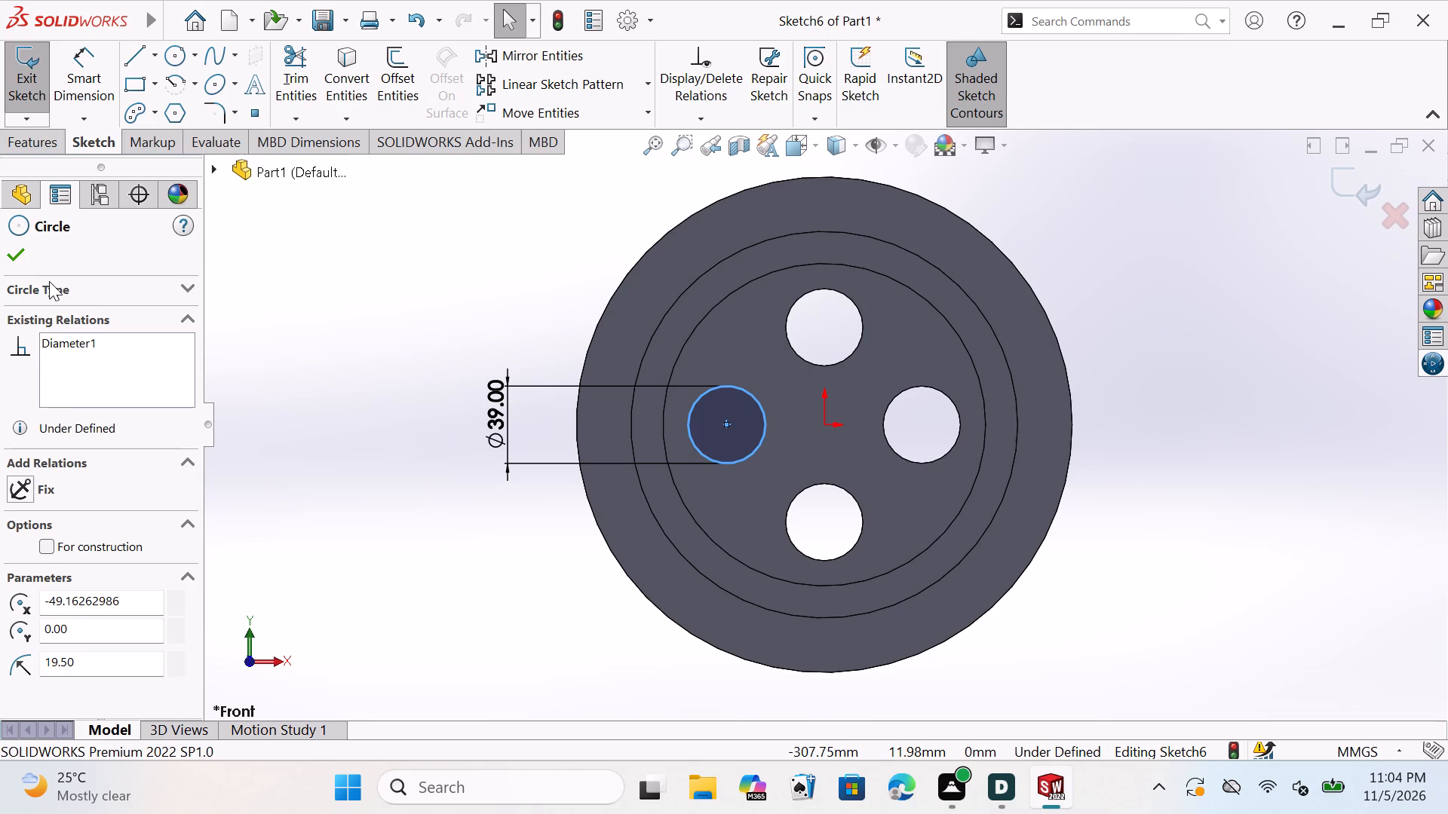
key("Escape")
key("Escape")
key("Escape")
key("Escape")
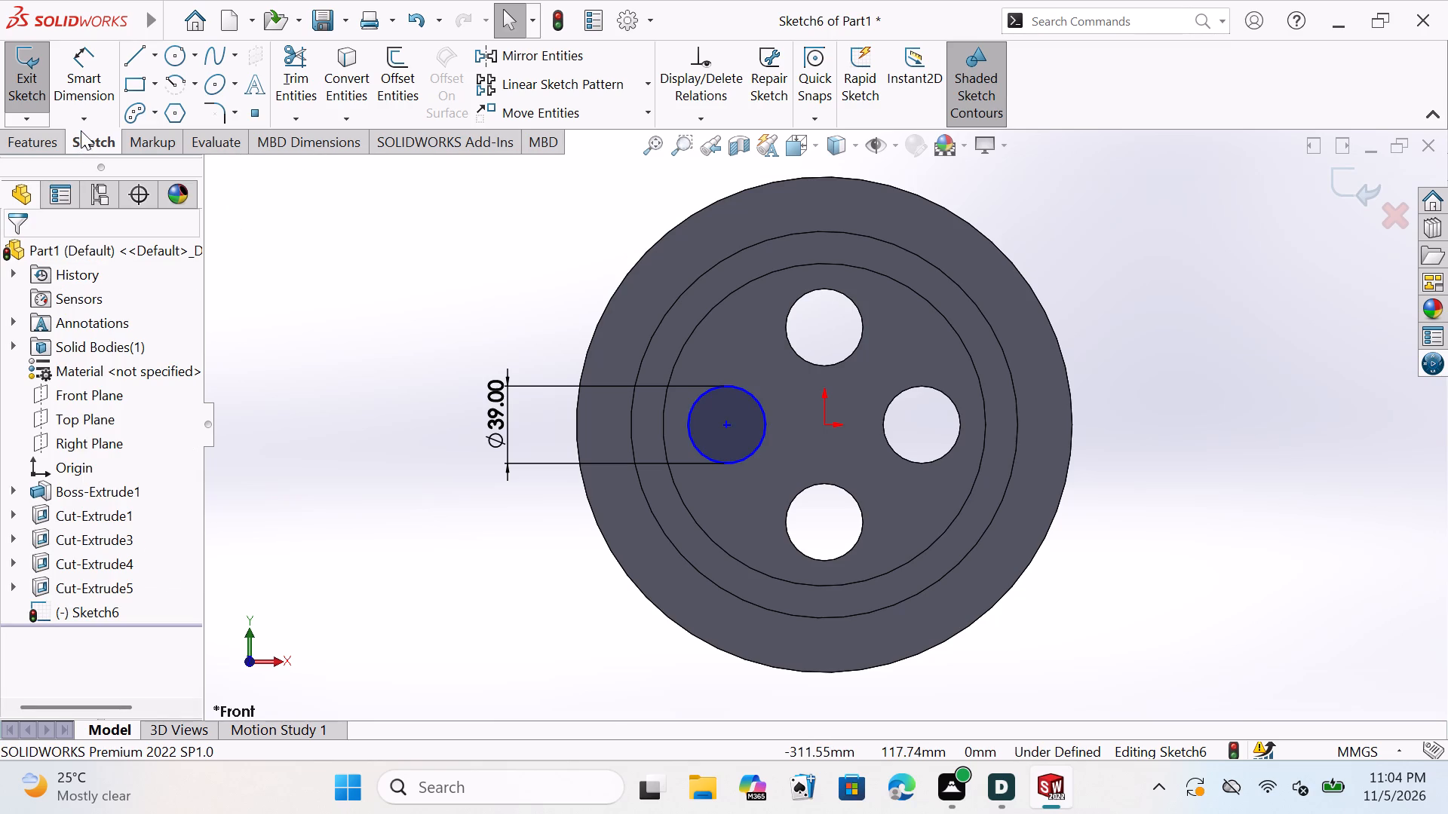
key("Escape")
key("Escape")
key("Escape")
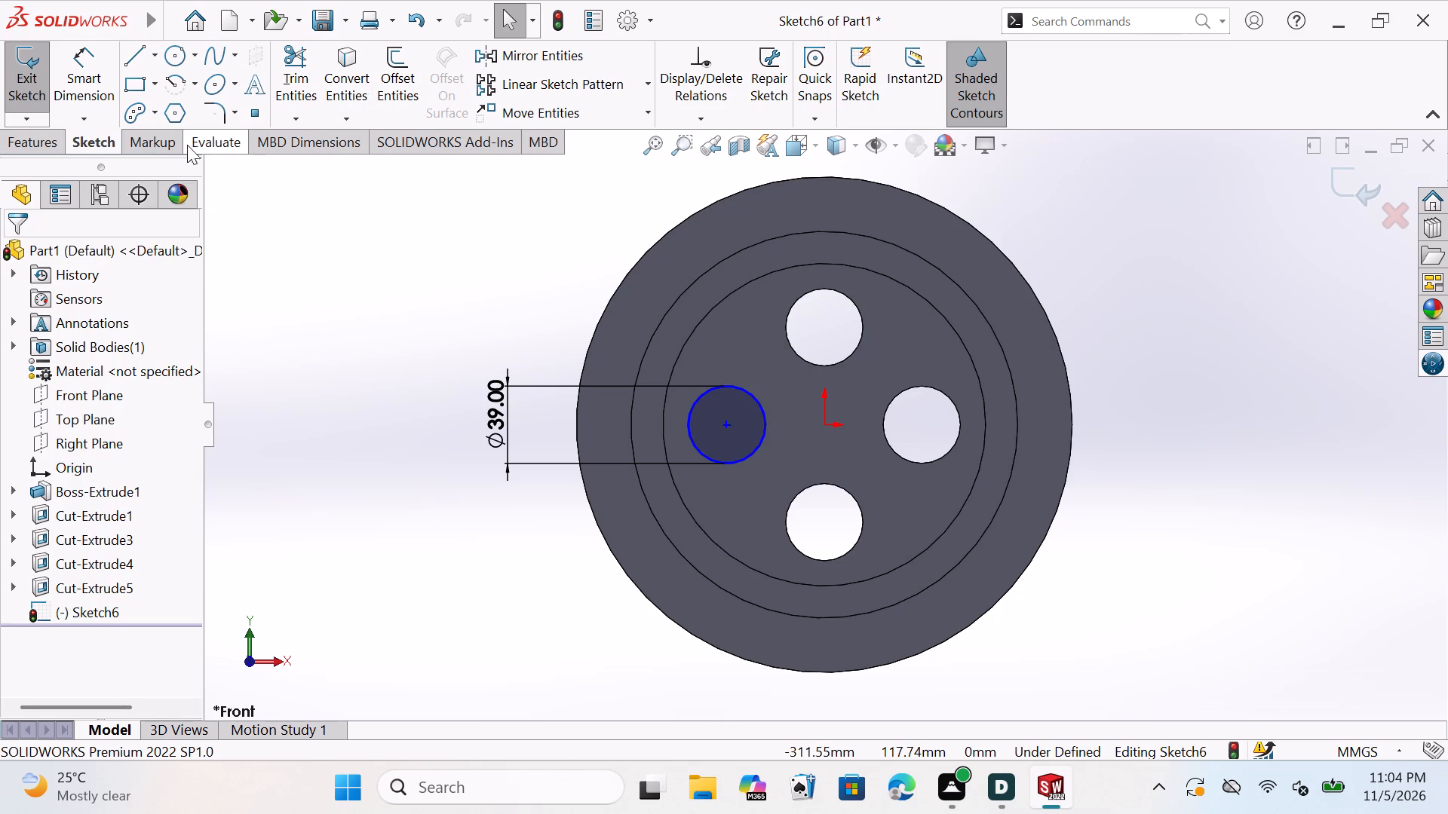
Extrude-cut the 39 mm circle on the -X side of the origin to a blind depth of 78 mm.
left_click(46, 145)
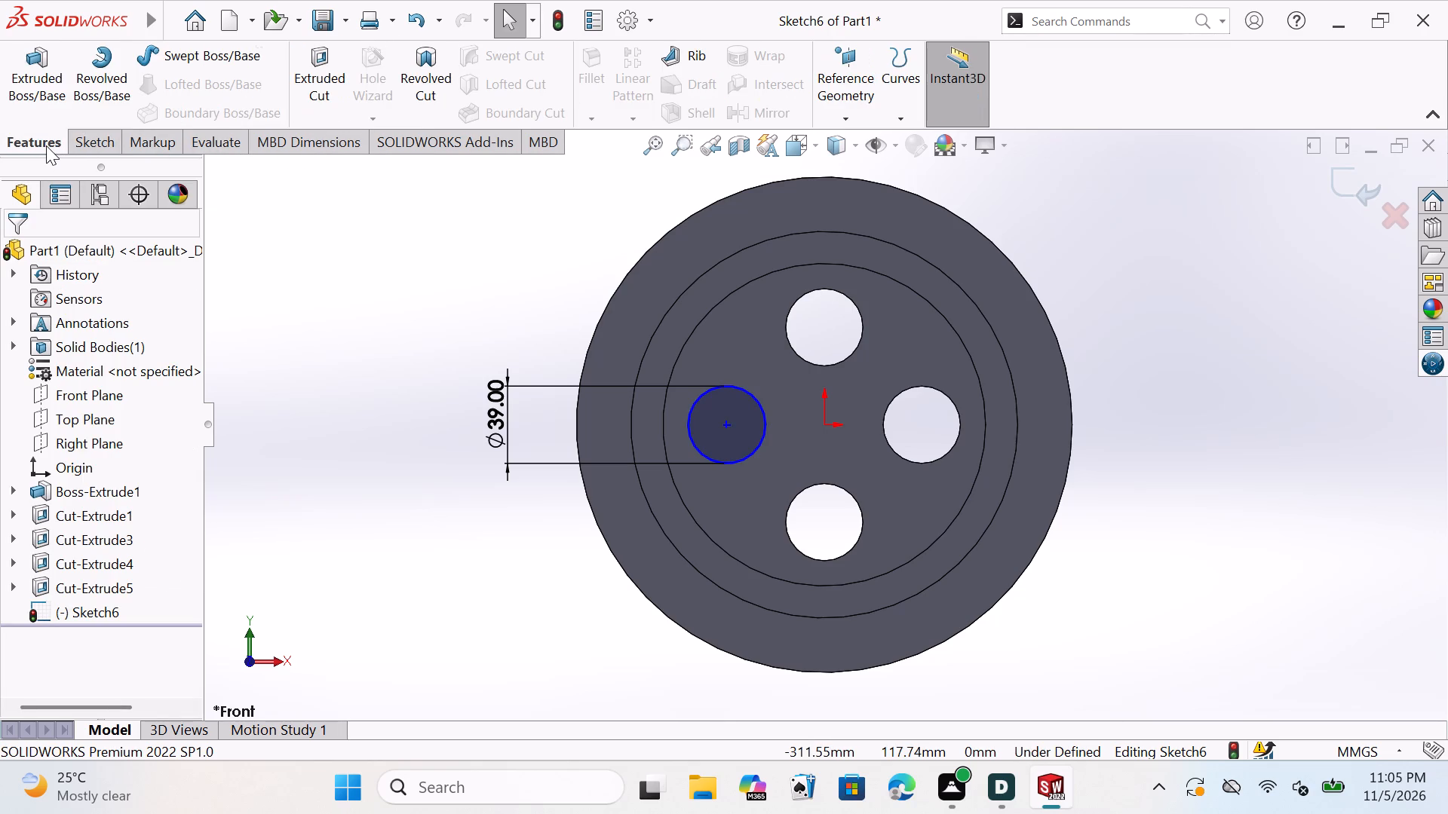
left_click(318, 90)
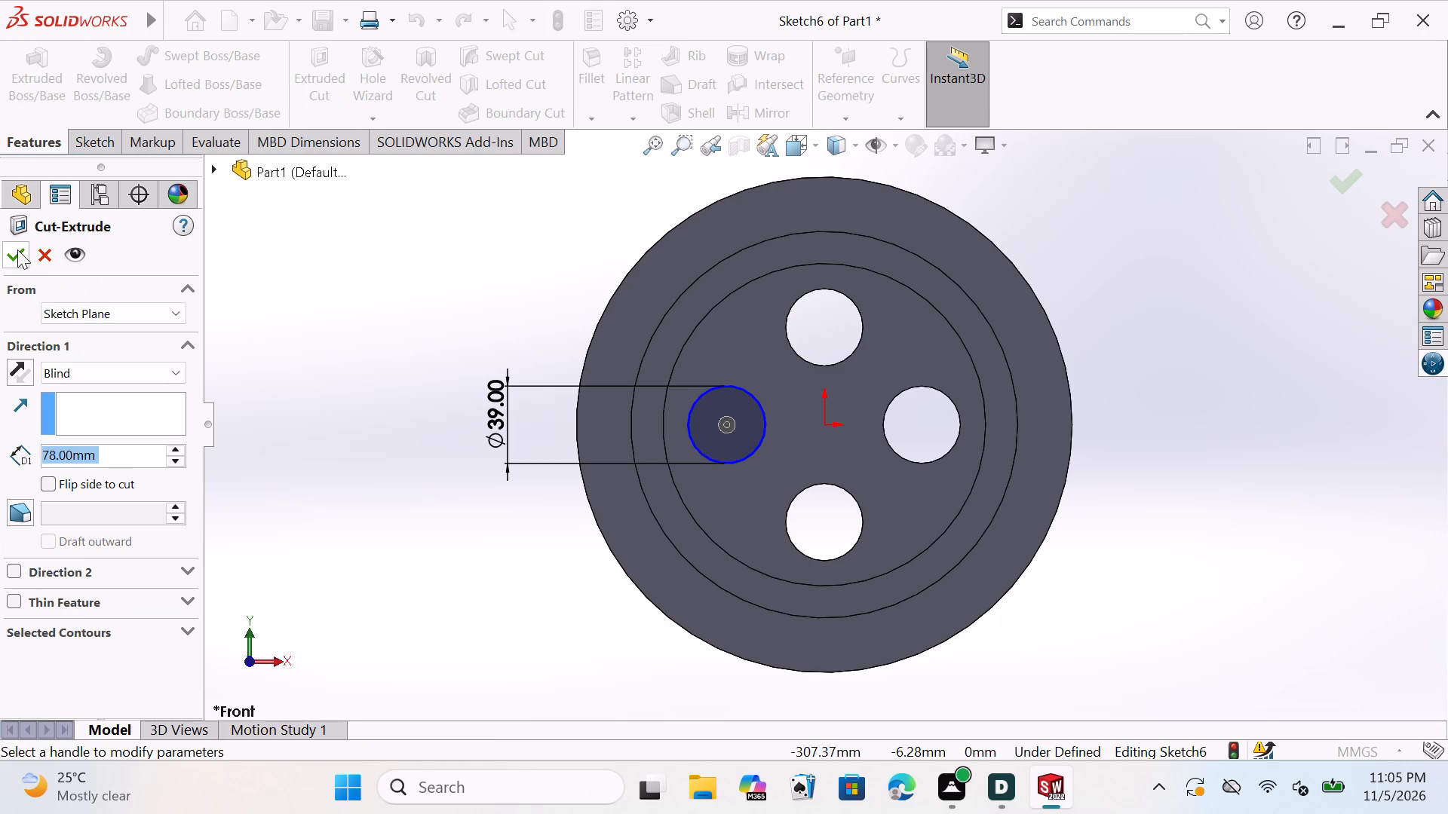
double_click(17, 249)
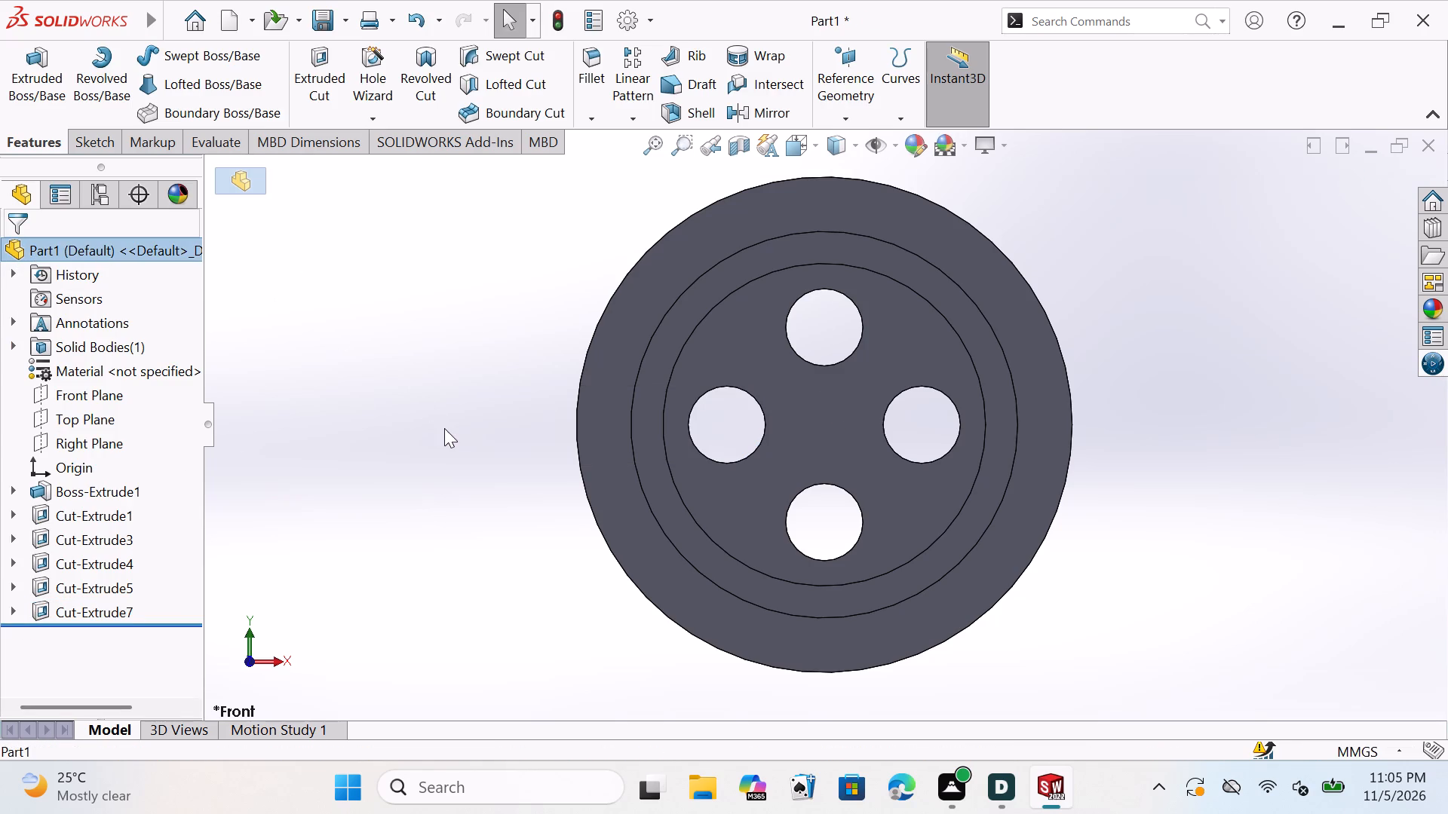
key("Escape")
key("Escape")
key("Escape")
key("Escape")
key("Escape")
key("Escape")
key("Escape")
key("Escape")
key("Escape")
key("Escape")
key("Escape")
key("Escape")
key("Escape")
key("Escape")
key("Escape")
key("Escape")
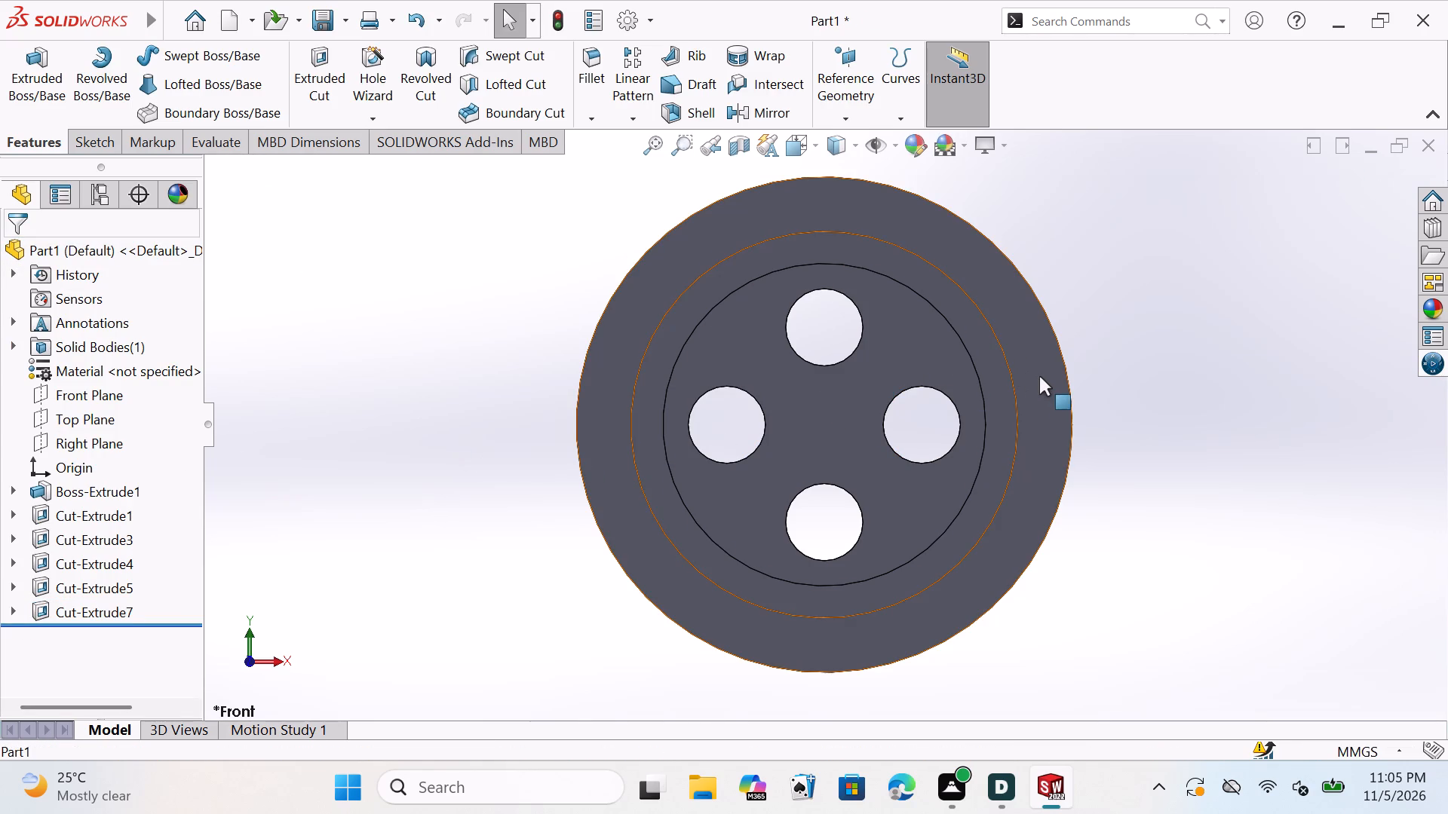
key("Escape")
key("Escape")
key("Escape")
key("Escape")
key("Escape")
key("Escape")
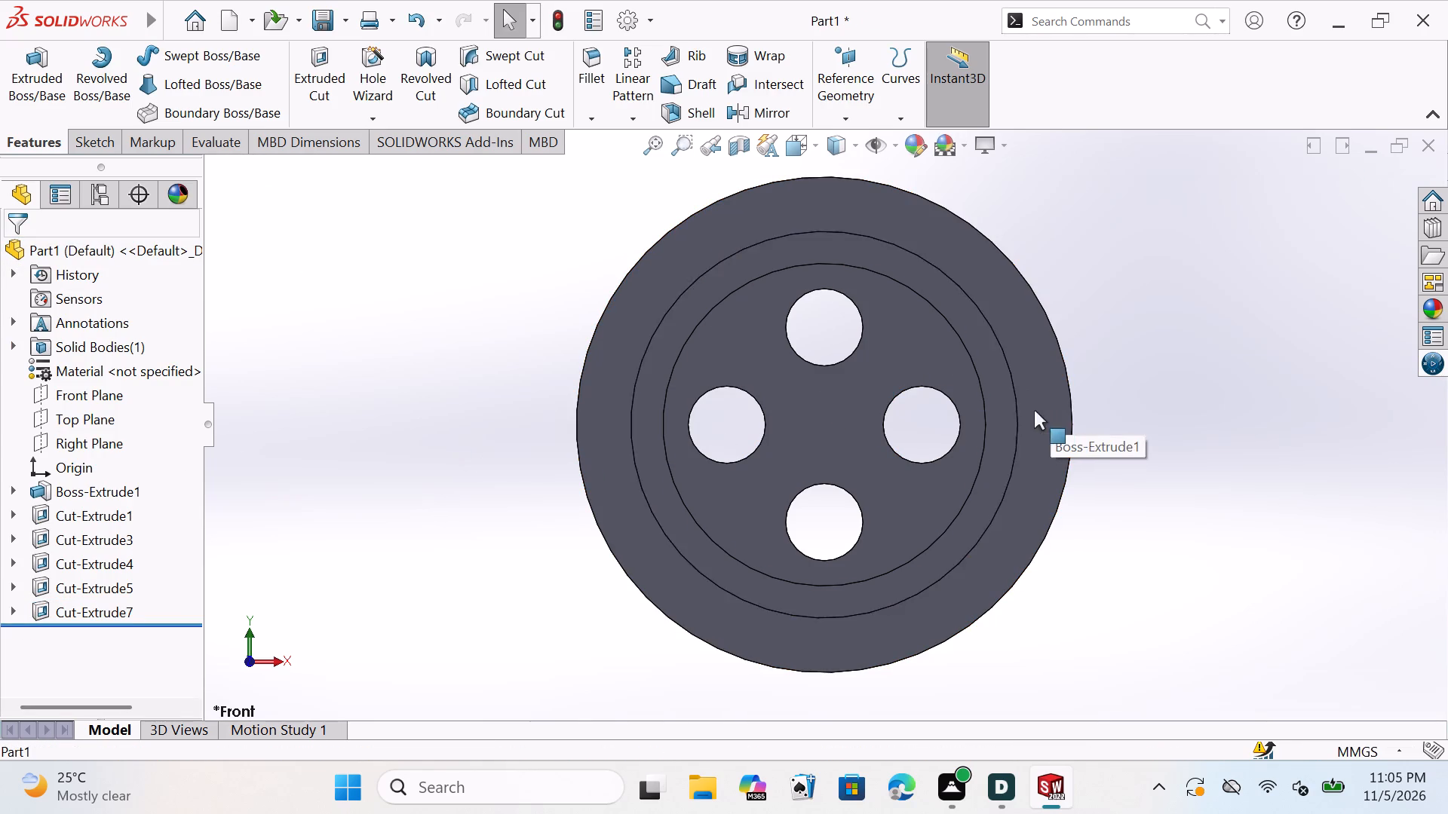
Start an extruded cut on the ring-shaped groove face, opening a new sketch on that face.
double_click(992, 367)
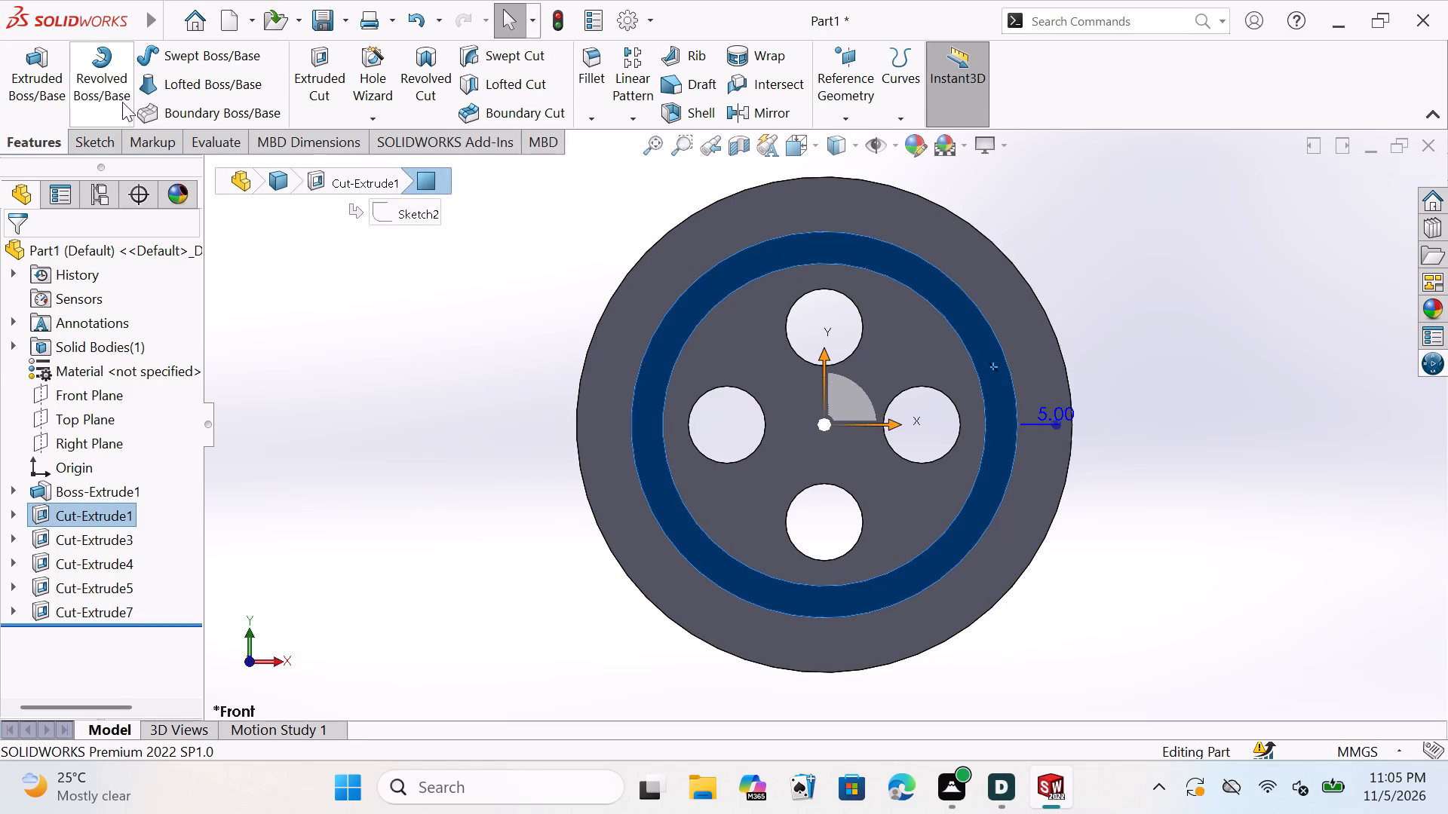
left_click(336, 74)
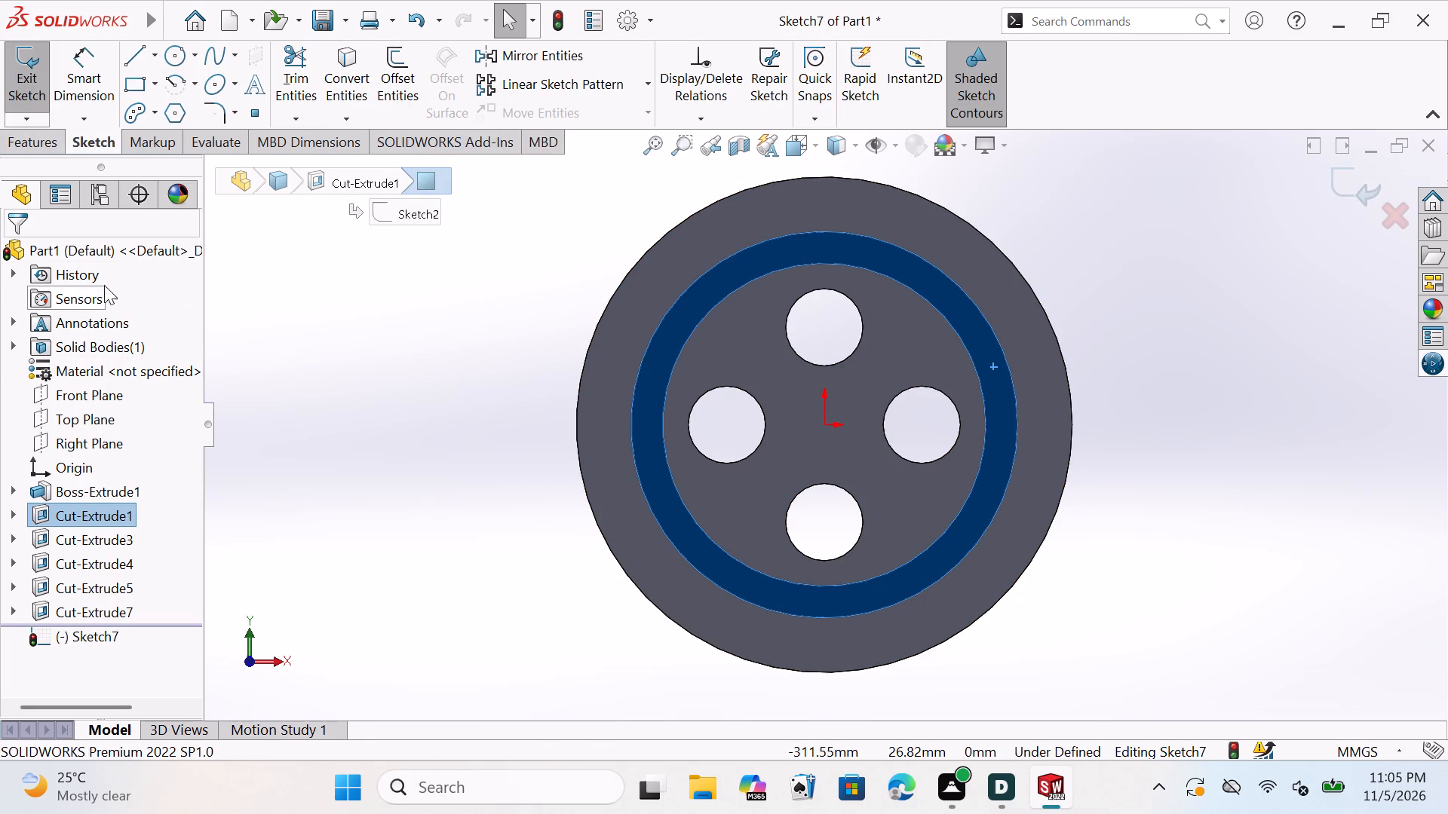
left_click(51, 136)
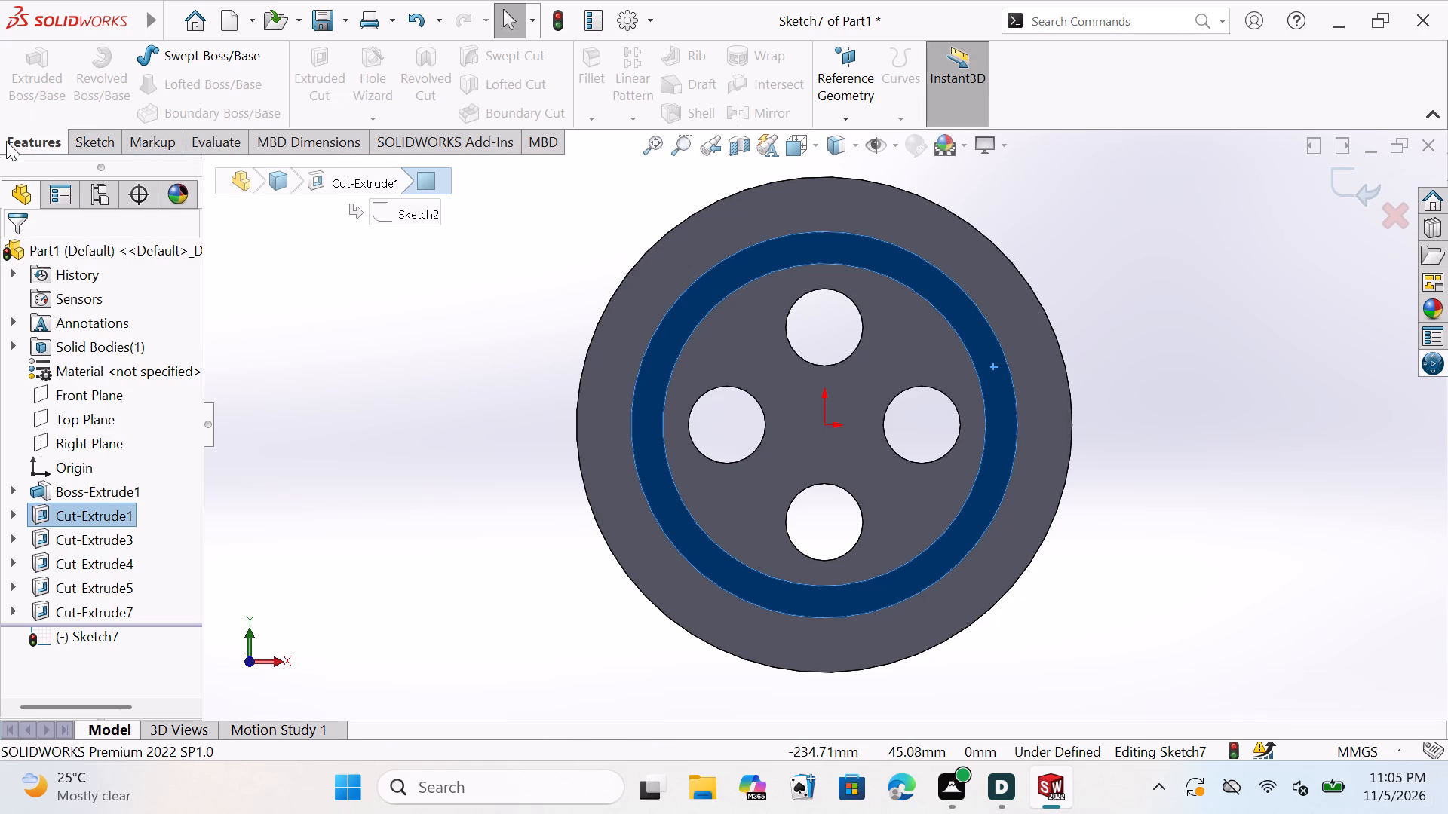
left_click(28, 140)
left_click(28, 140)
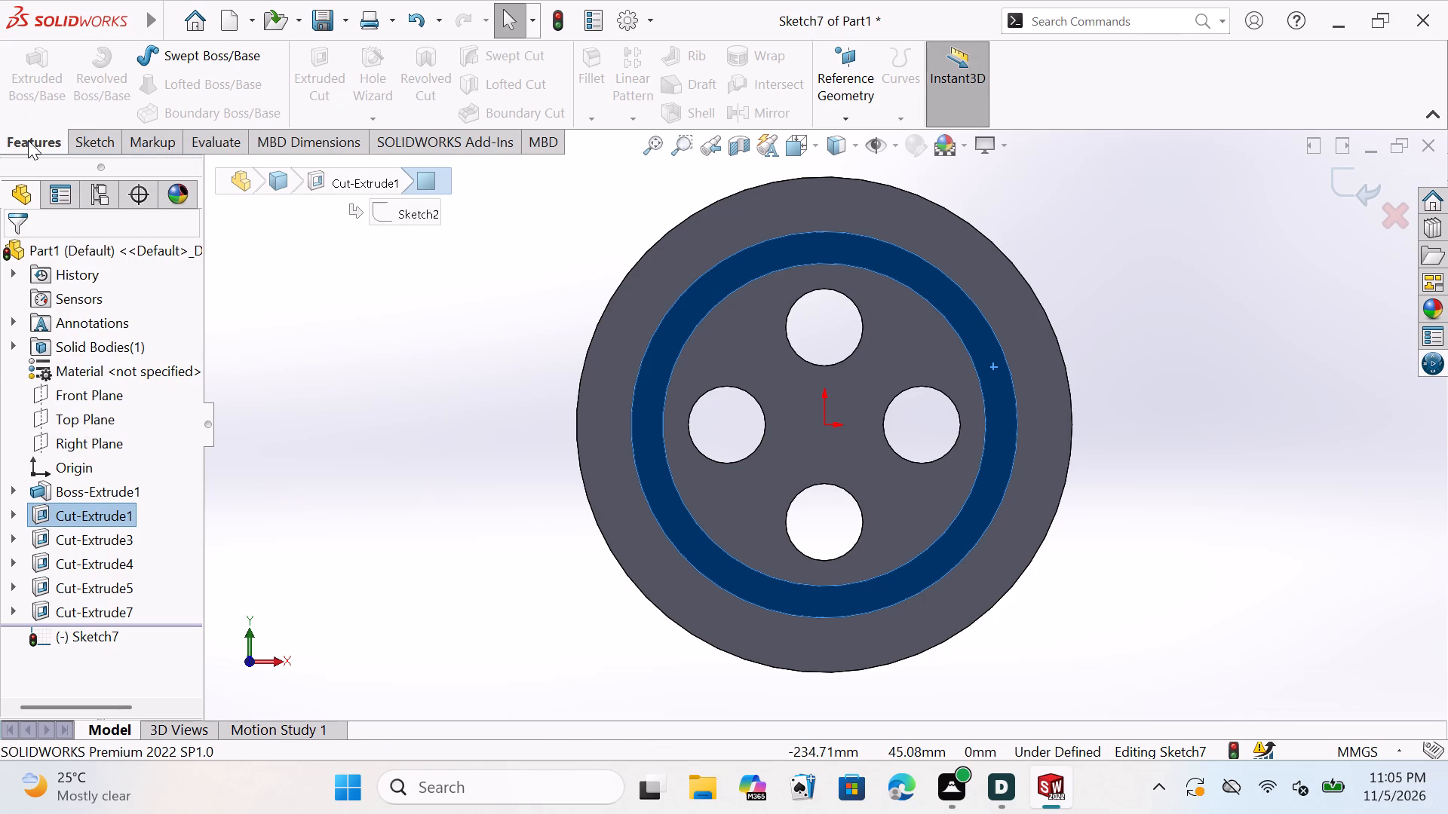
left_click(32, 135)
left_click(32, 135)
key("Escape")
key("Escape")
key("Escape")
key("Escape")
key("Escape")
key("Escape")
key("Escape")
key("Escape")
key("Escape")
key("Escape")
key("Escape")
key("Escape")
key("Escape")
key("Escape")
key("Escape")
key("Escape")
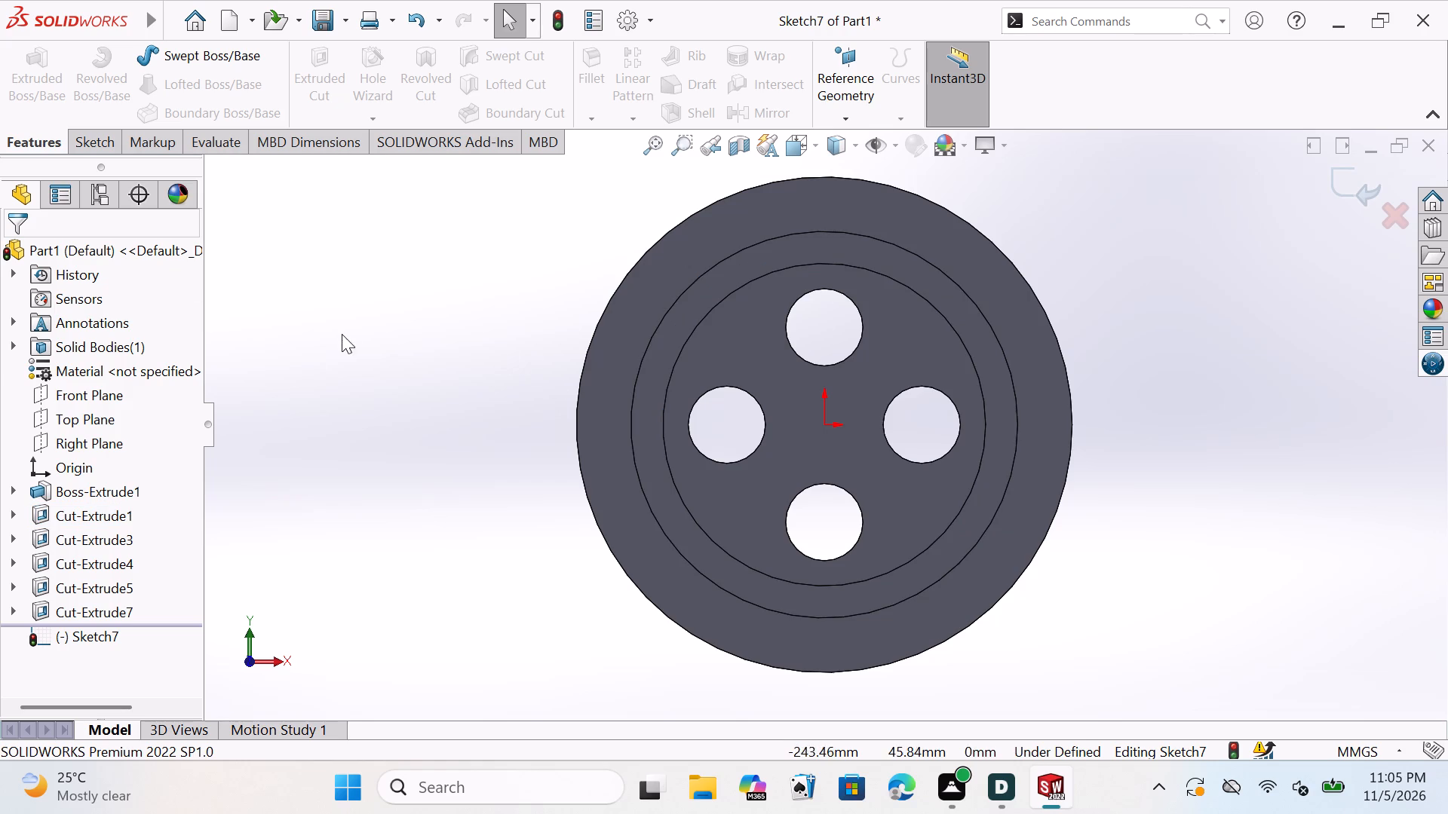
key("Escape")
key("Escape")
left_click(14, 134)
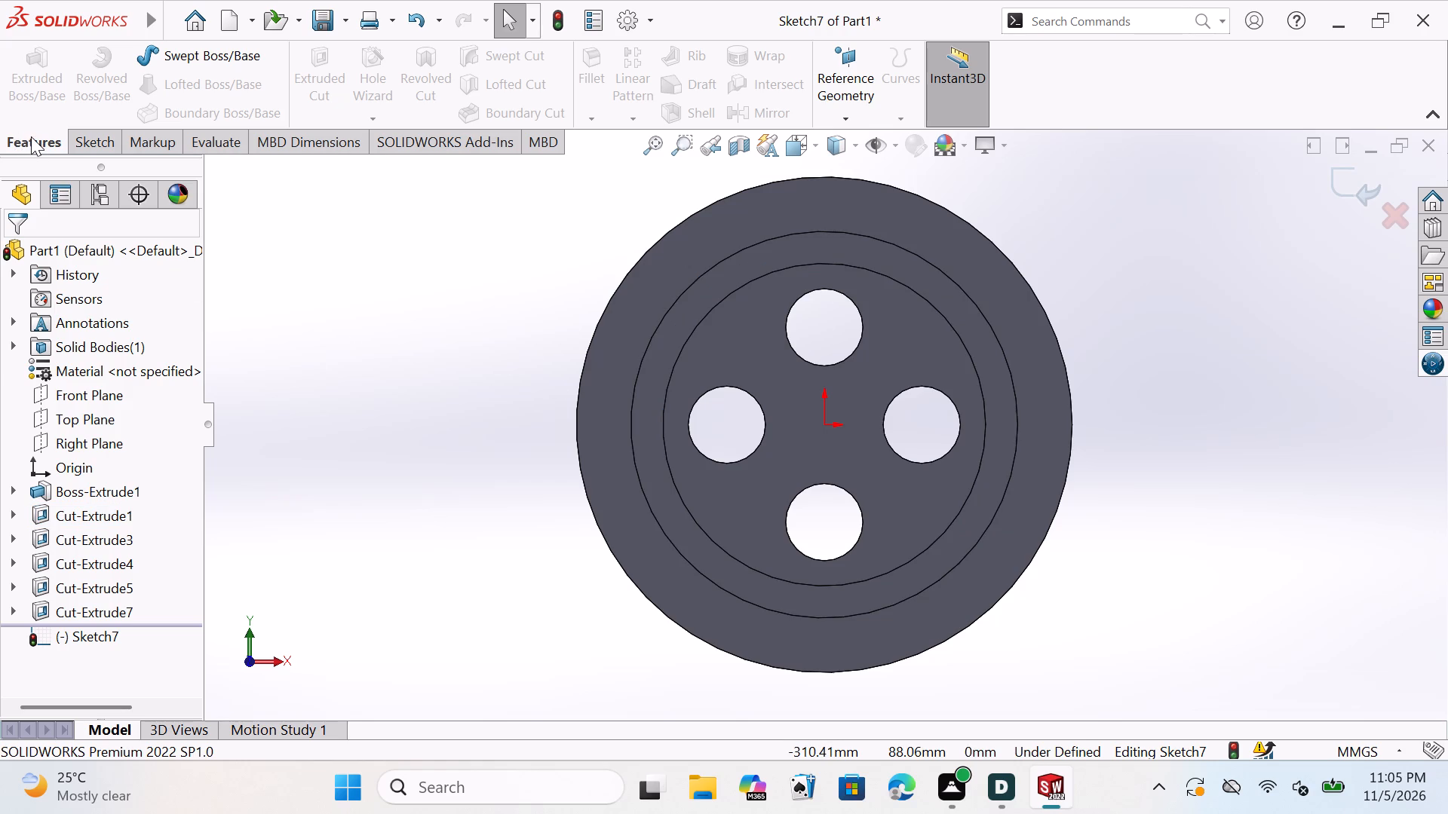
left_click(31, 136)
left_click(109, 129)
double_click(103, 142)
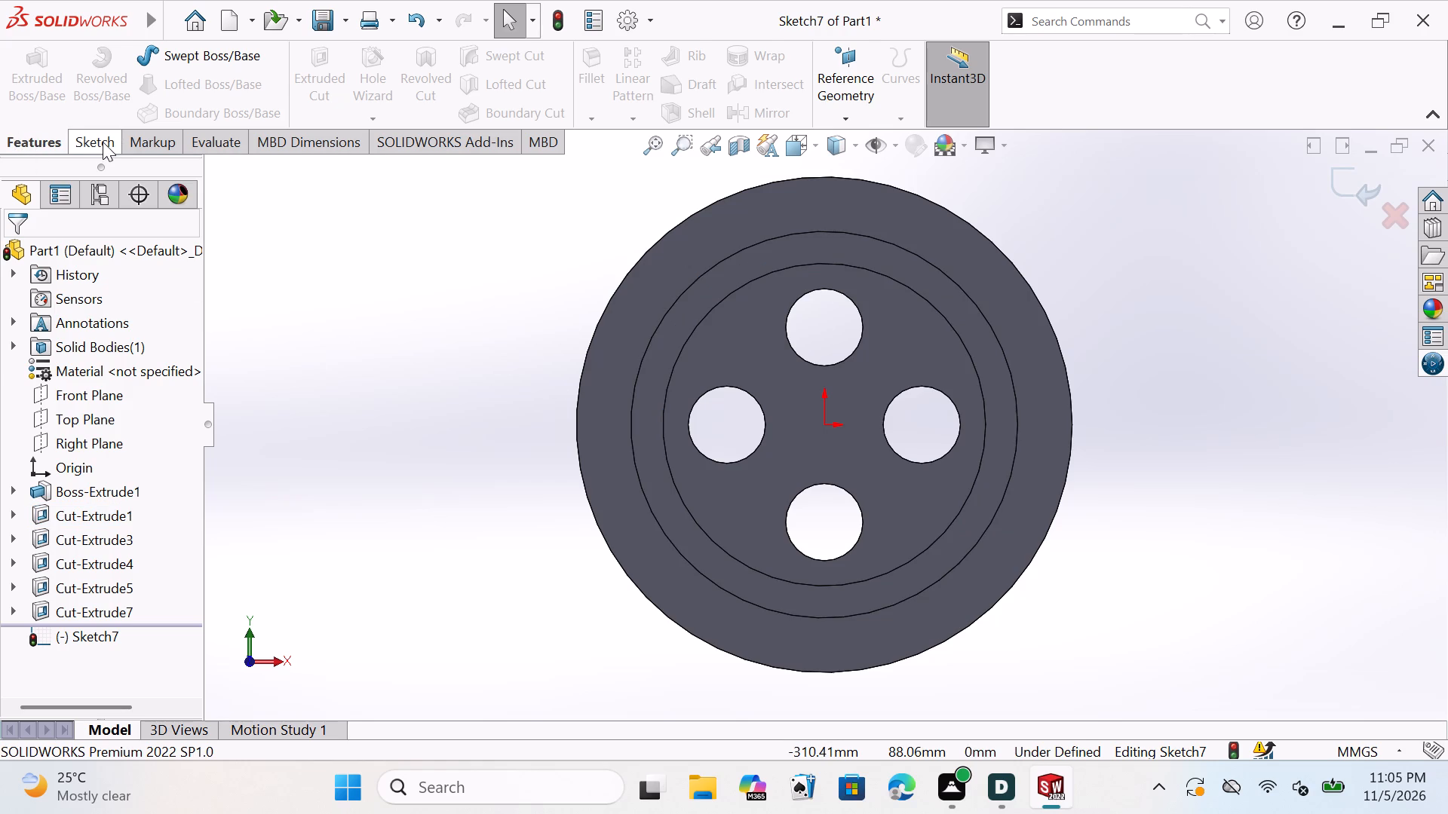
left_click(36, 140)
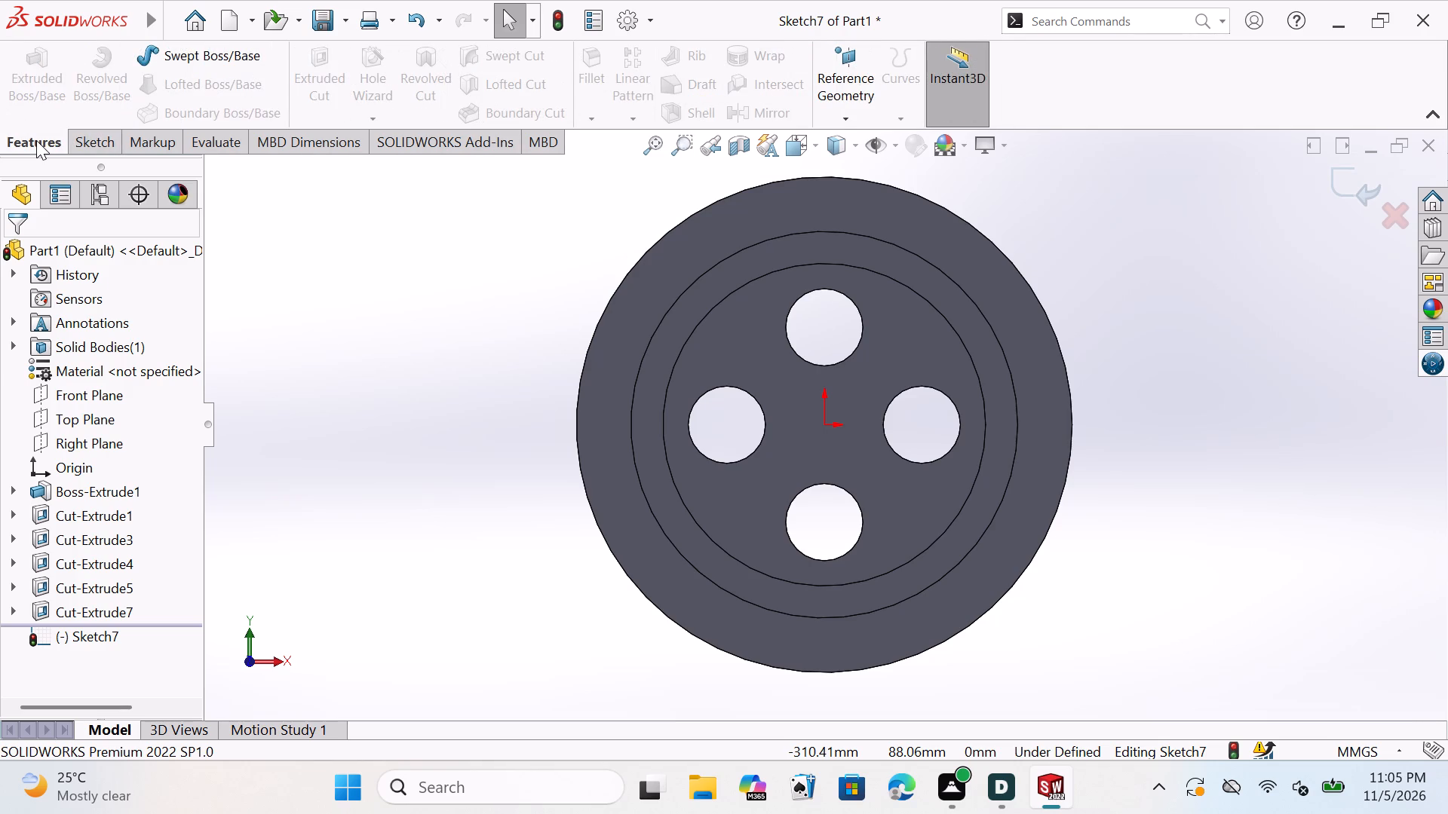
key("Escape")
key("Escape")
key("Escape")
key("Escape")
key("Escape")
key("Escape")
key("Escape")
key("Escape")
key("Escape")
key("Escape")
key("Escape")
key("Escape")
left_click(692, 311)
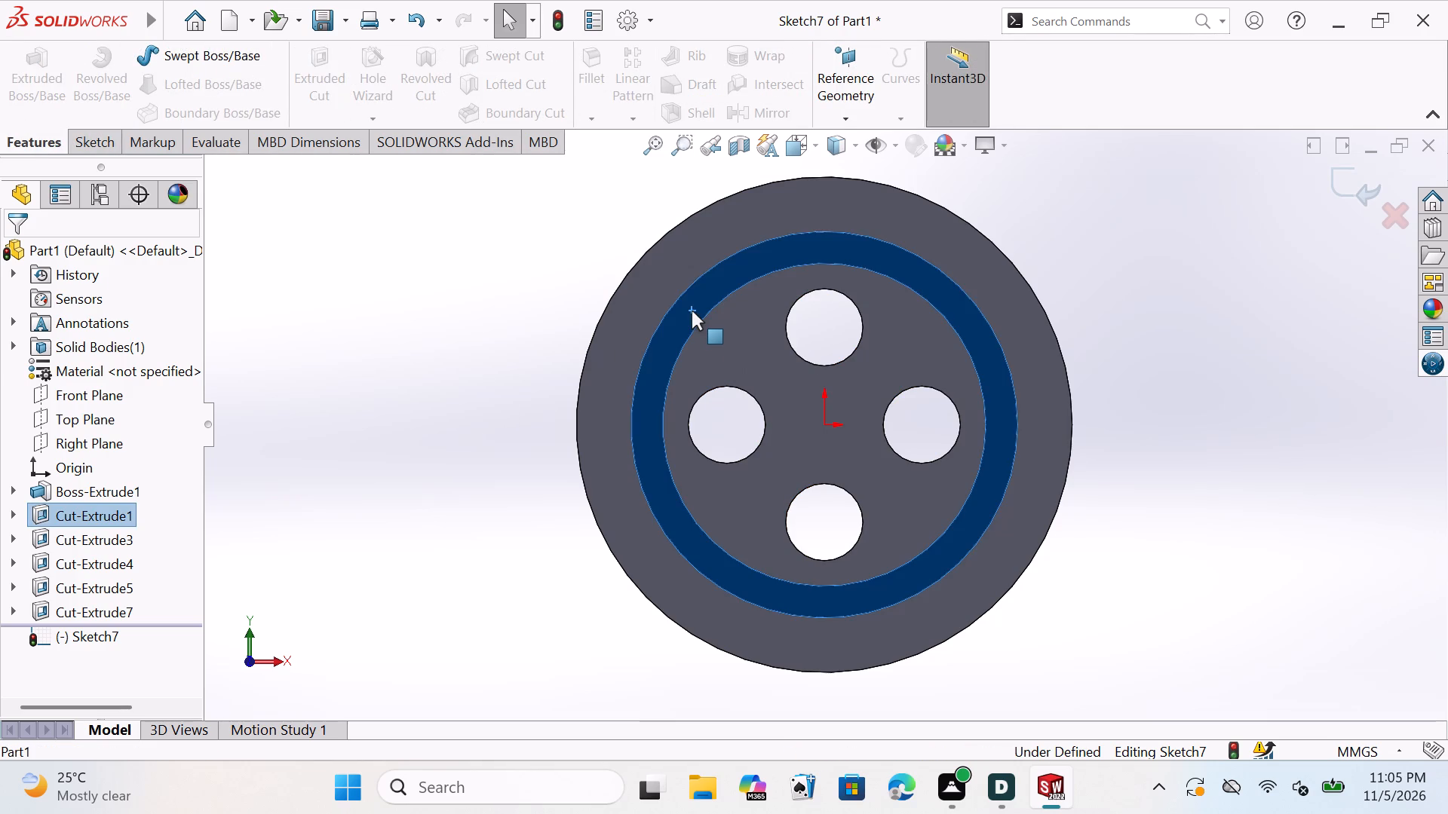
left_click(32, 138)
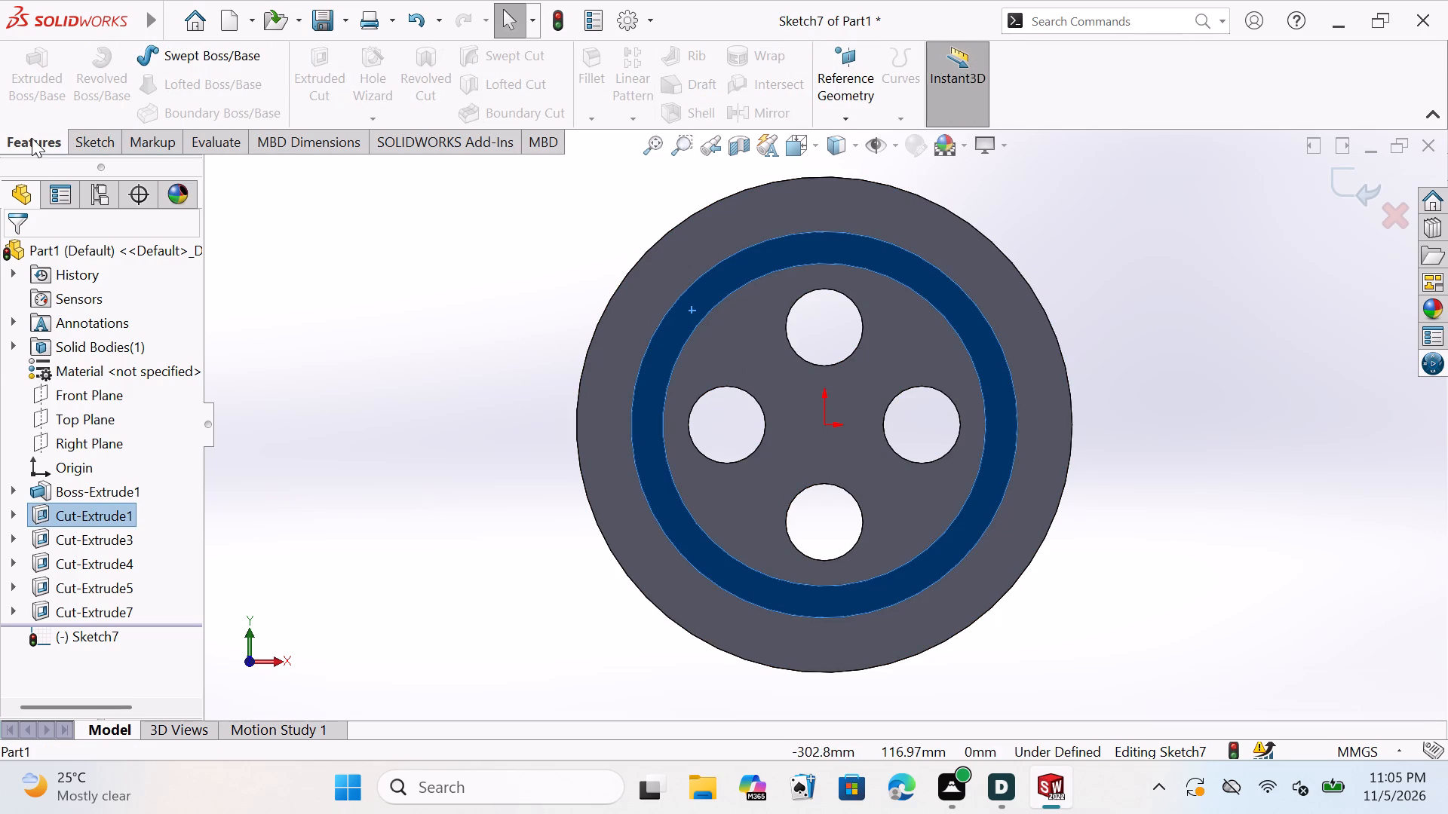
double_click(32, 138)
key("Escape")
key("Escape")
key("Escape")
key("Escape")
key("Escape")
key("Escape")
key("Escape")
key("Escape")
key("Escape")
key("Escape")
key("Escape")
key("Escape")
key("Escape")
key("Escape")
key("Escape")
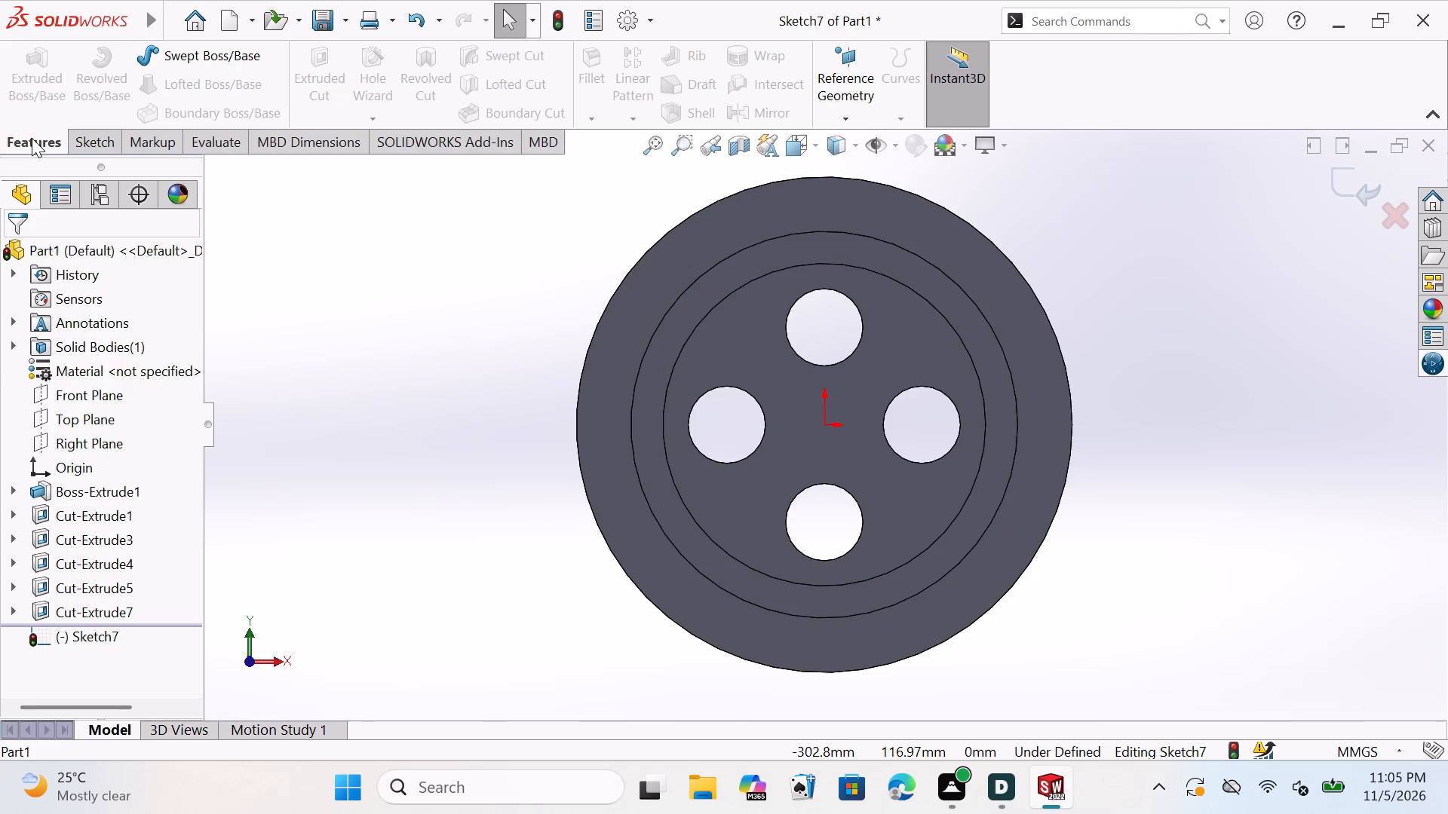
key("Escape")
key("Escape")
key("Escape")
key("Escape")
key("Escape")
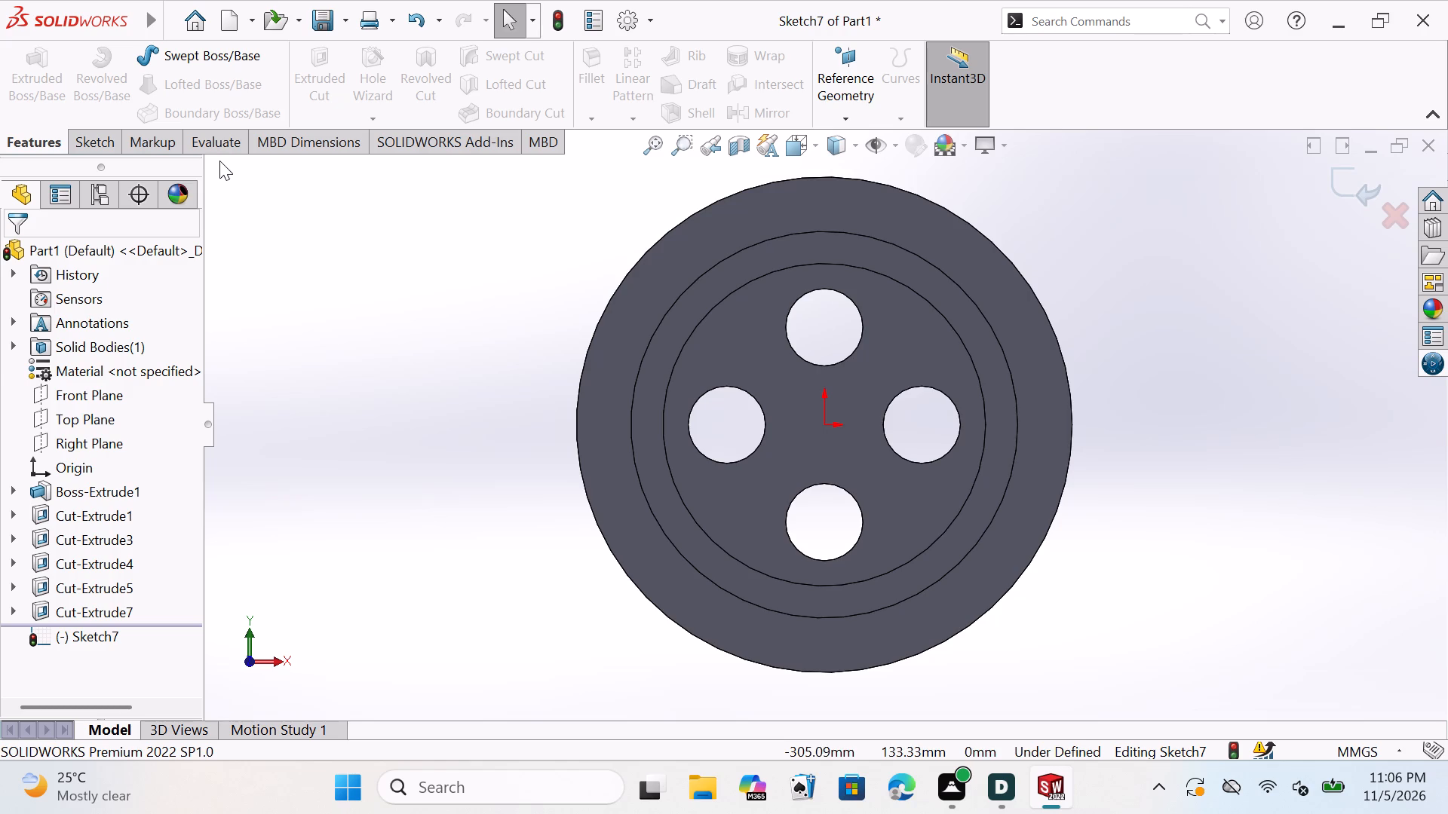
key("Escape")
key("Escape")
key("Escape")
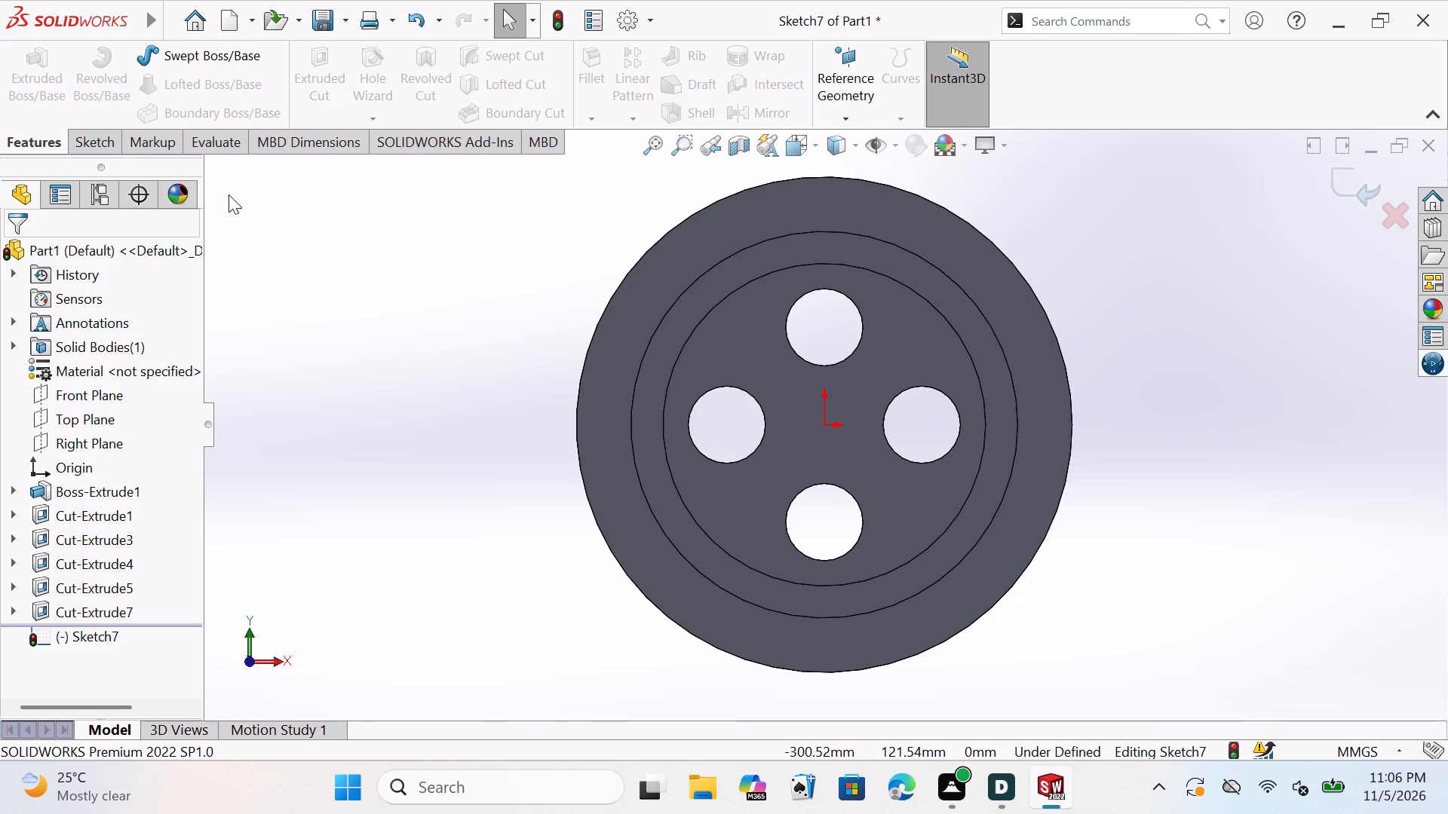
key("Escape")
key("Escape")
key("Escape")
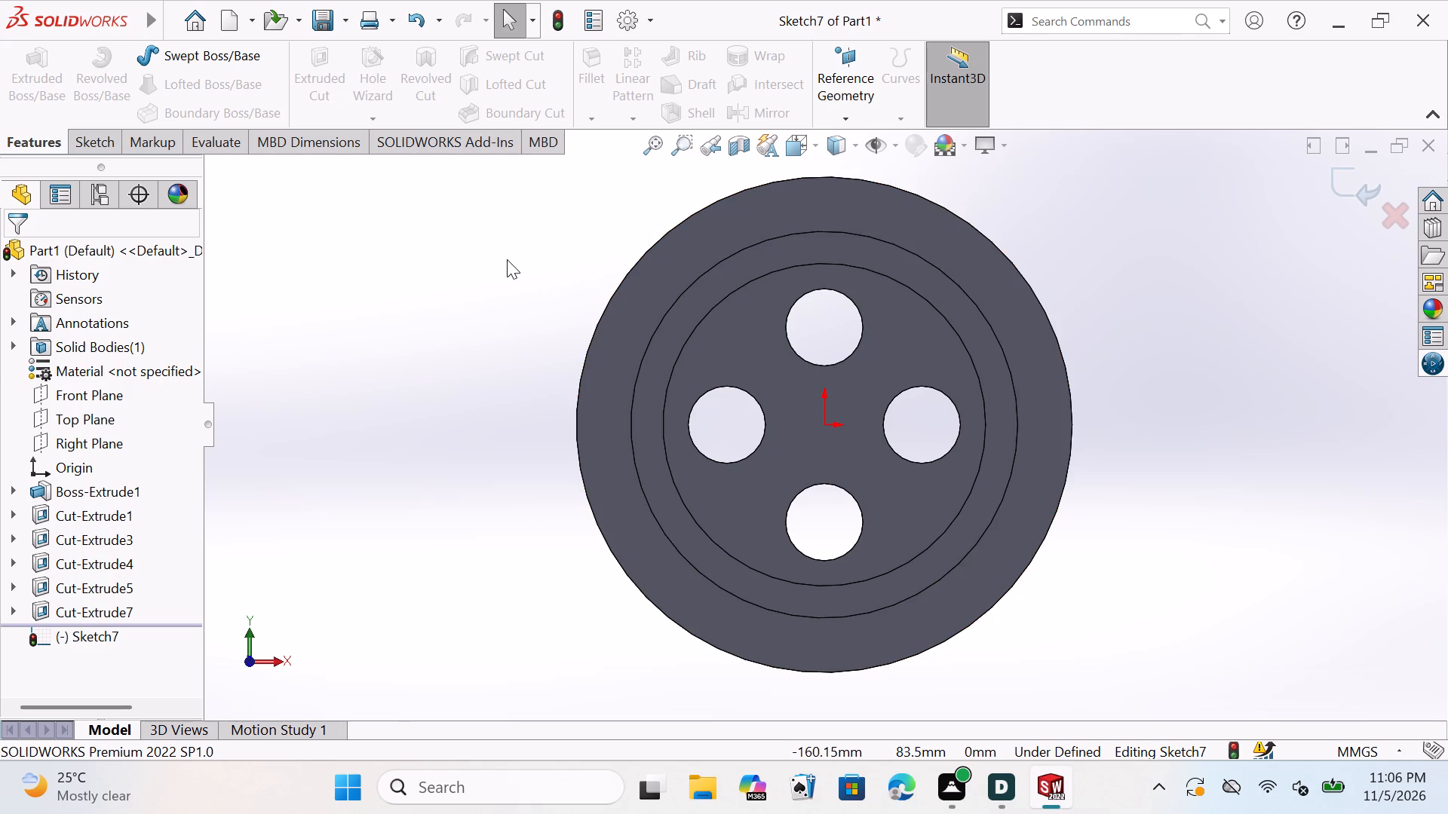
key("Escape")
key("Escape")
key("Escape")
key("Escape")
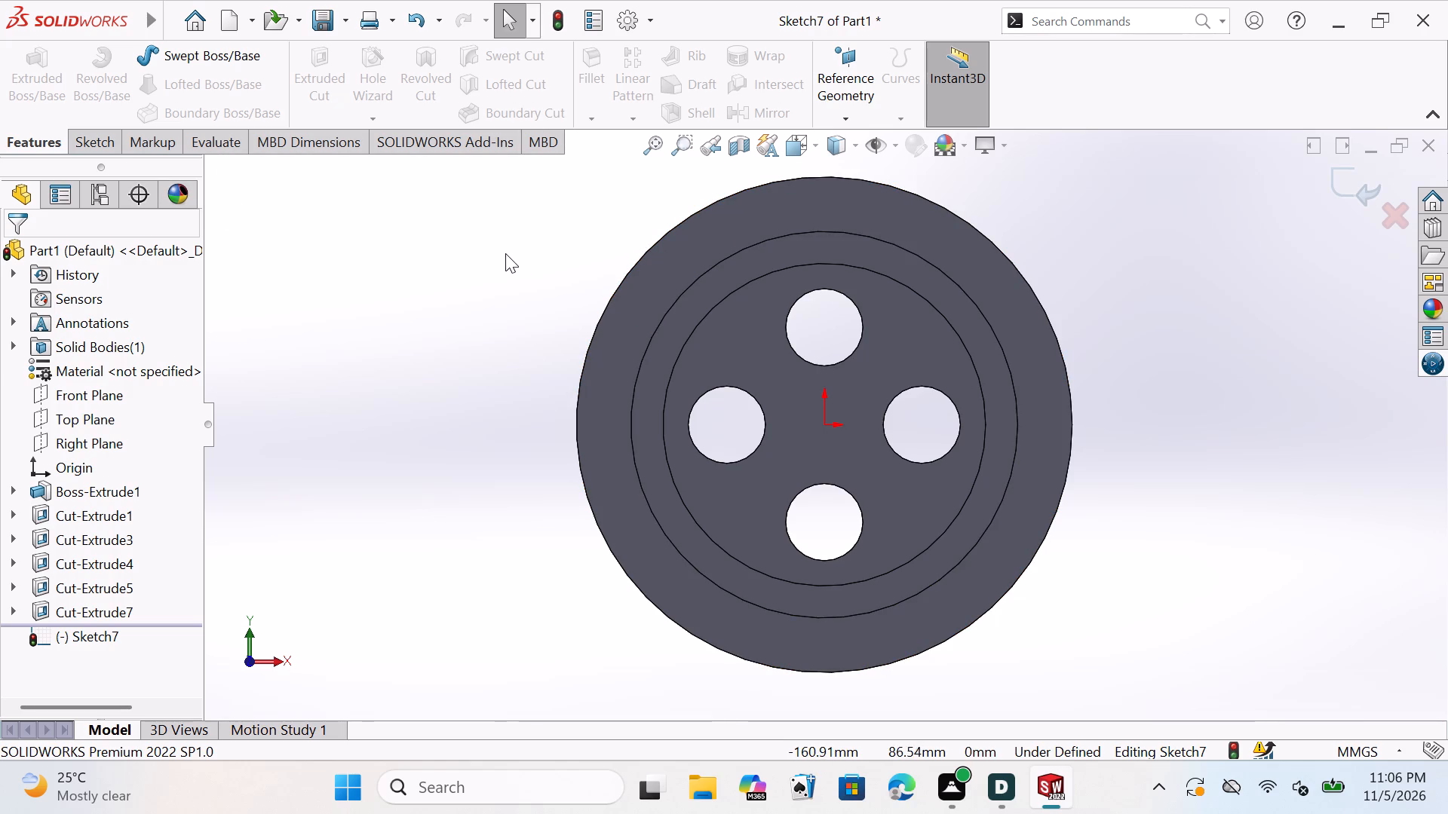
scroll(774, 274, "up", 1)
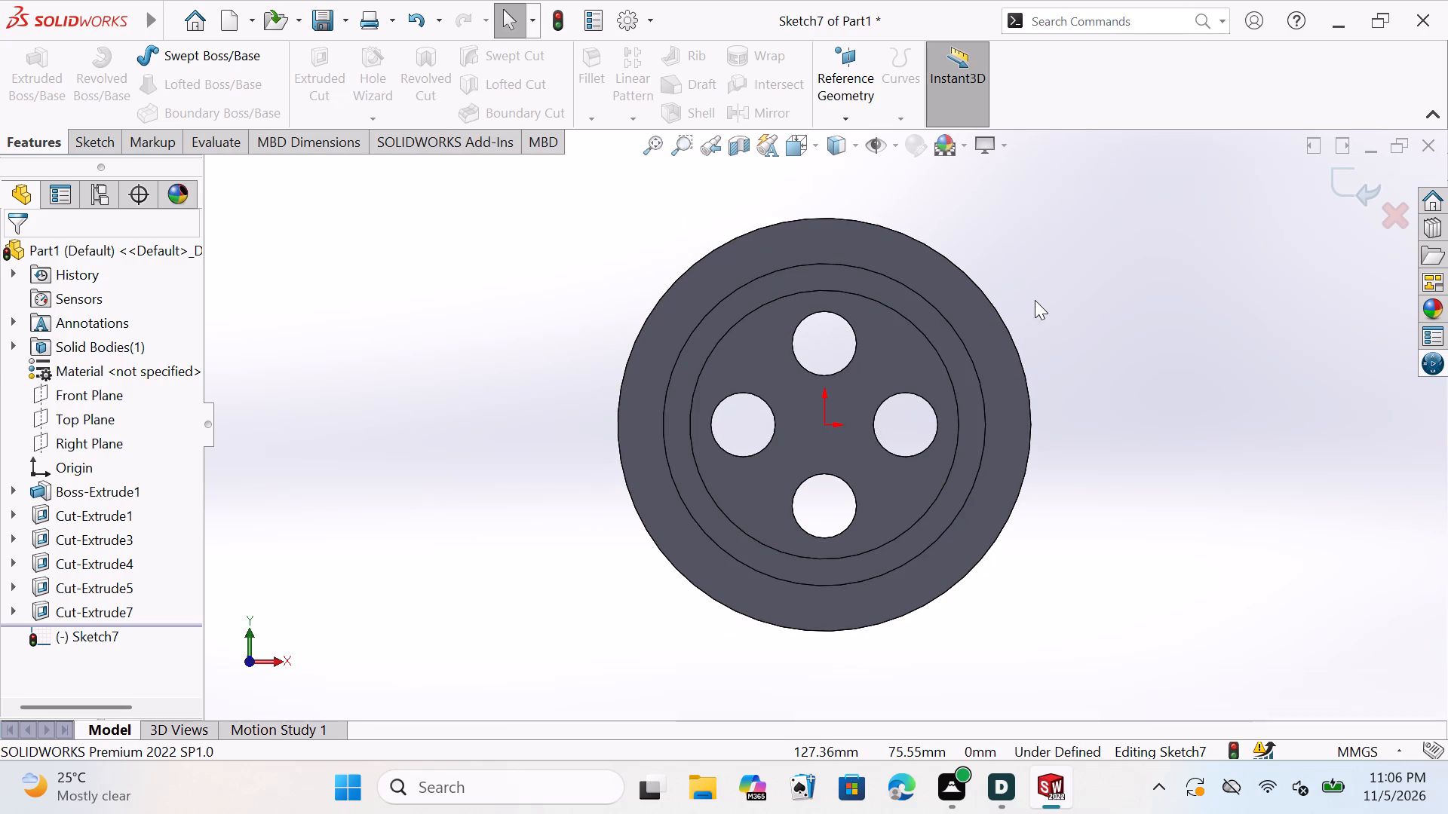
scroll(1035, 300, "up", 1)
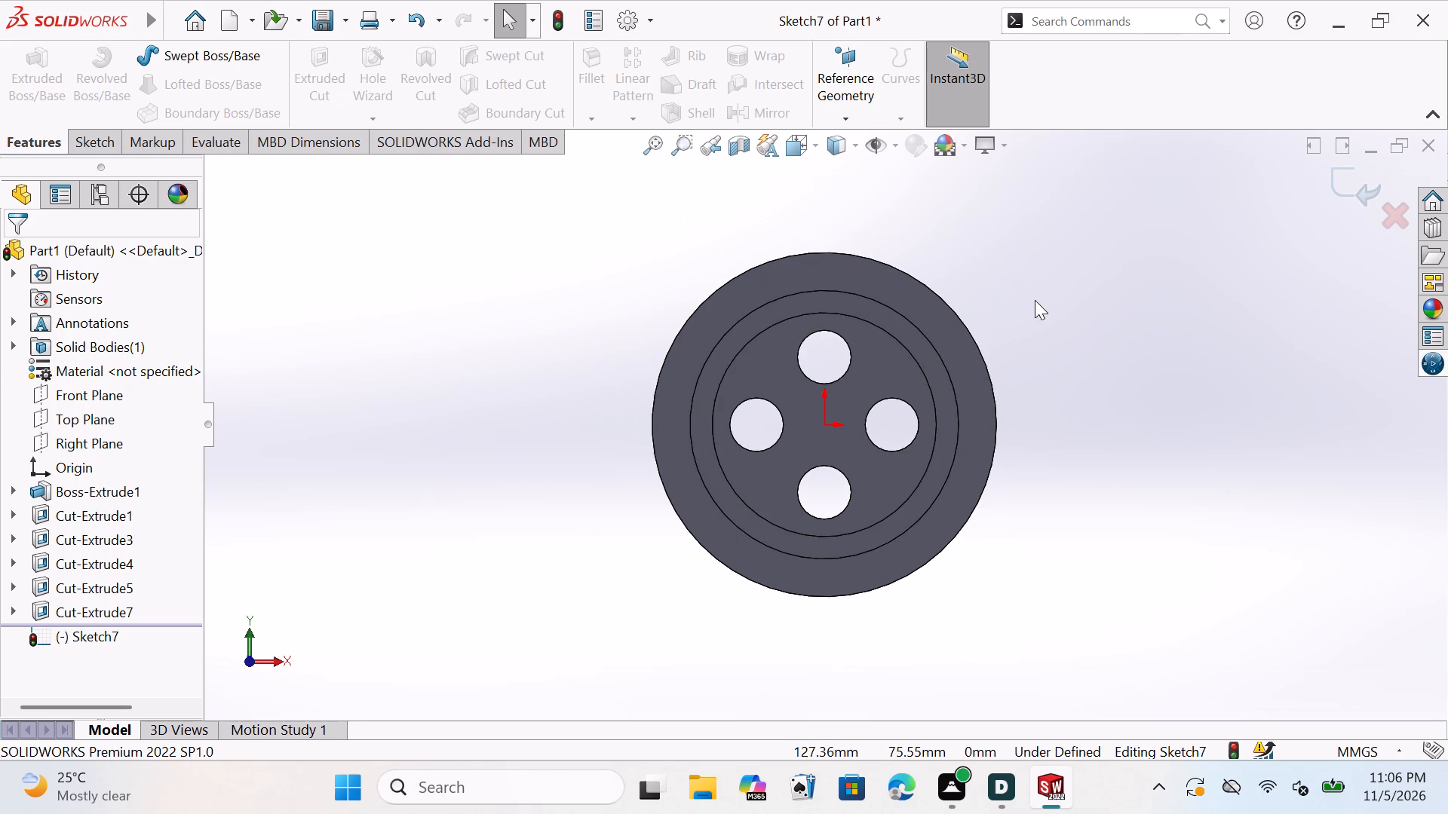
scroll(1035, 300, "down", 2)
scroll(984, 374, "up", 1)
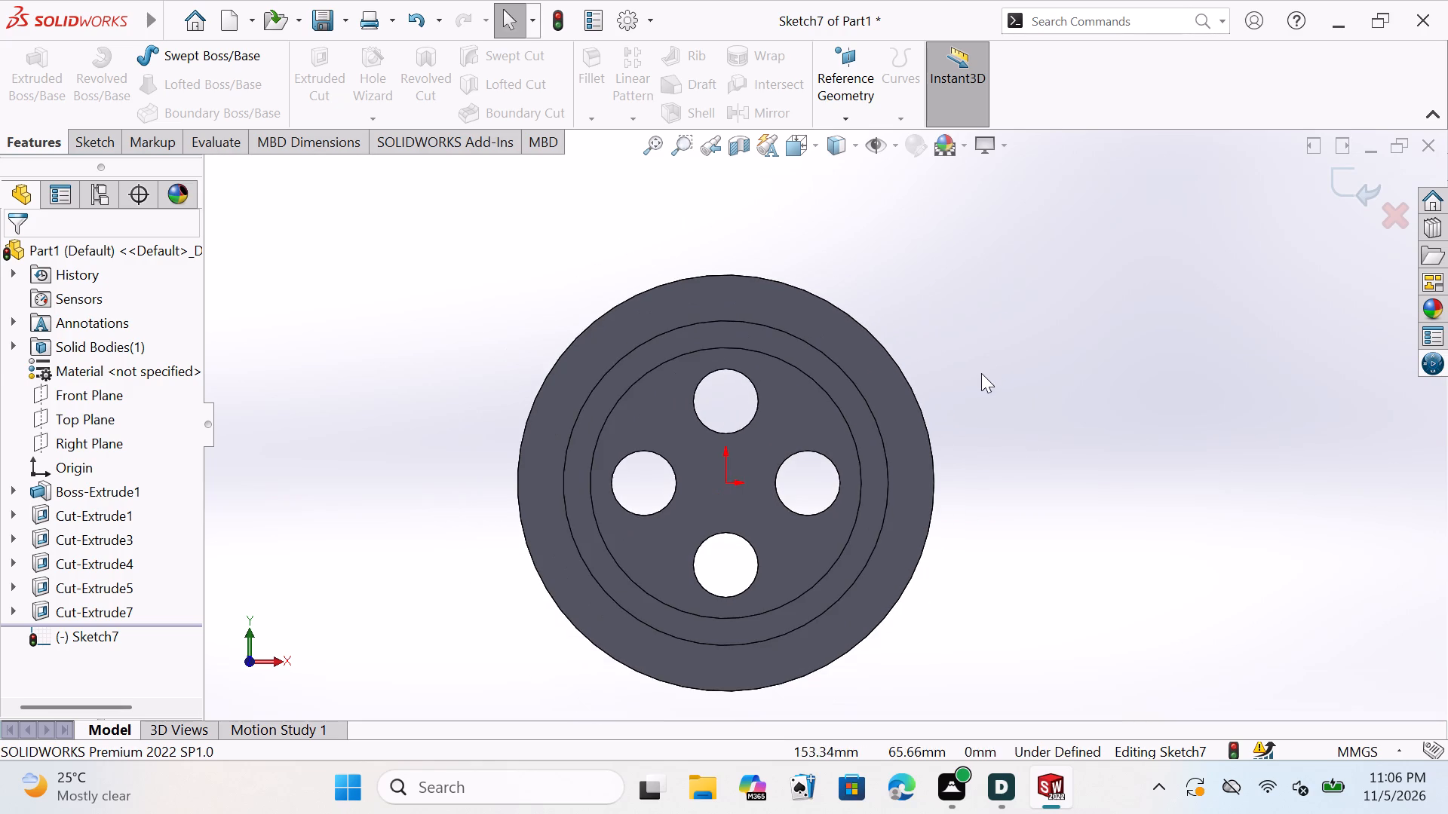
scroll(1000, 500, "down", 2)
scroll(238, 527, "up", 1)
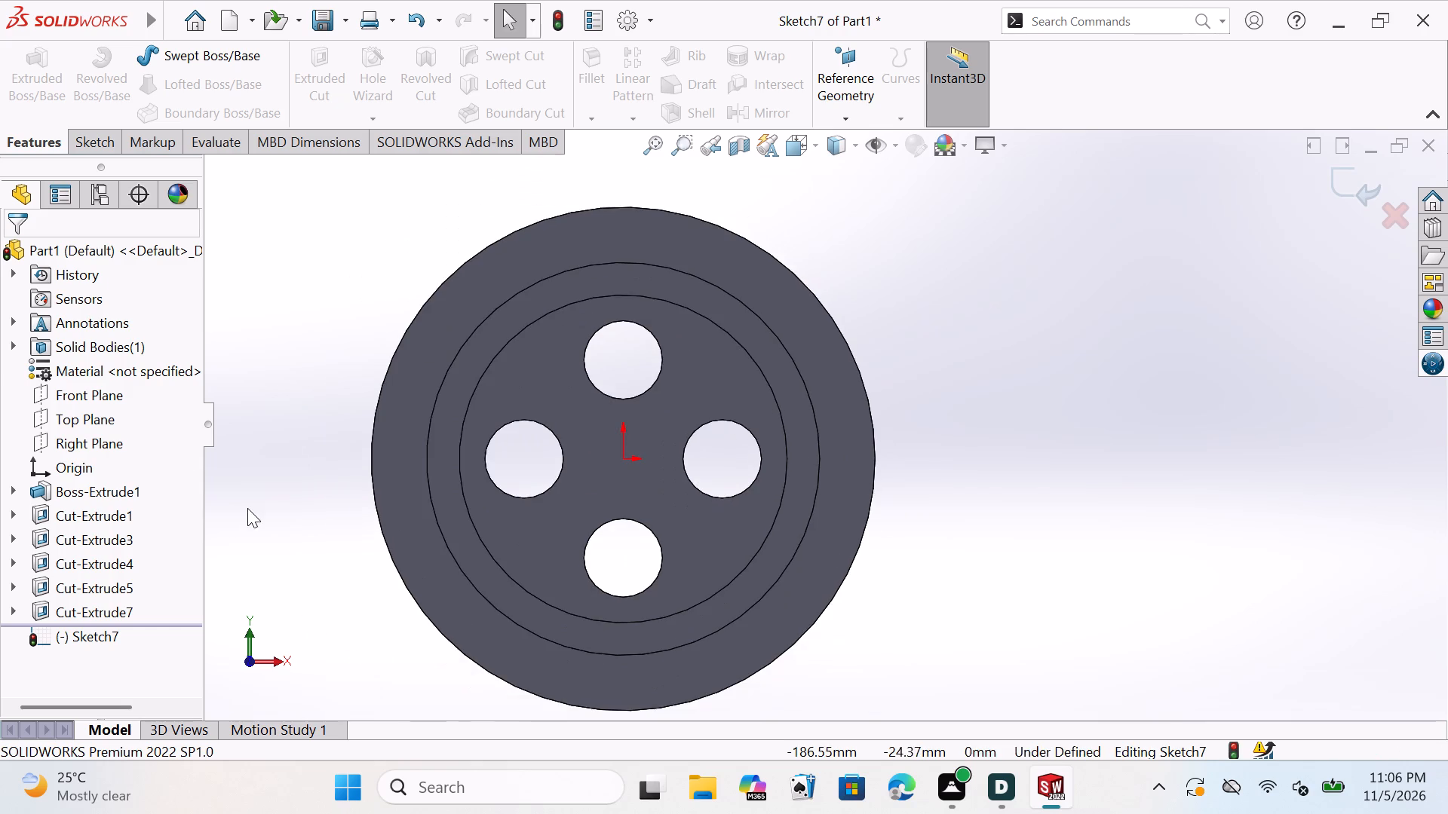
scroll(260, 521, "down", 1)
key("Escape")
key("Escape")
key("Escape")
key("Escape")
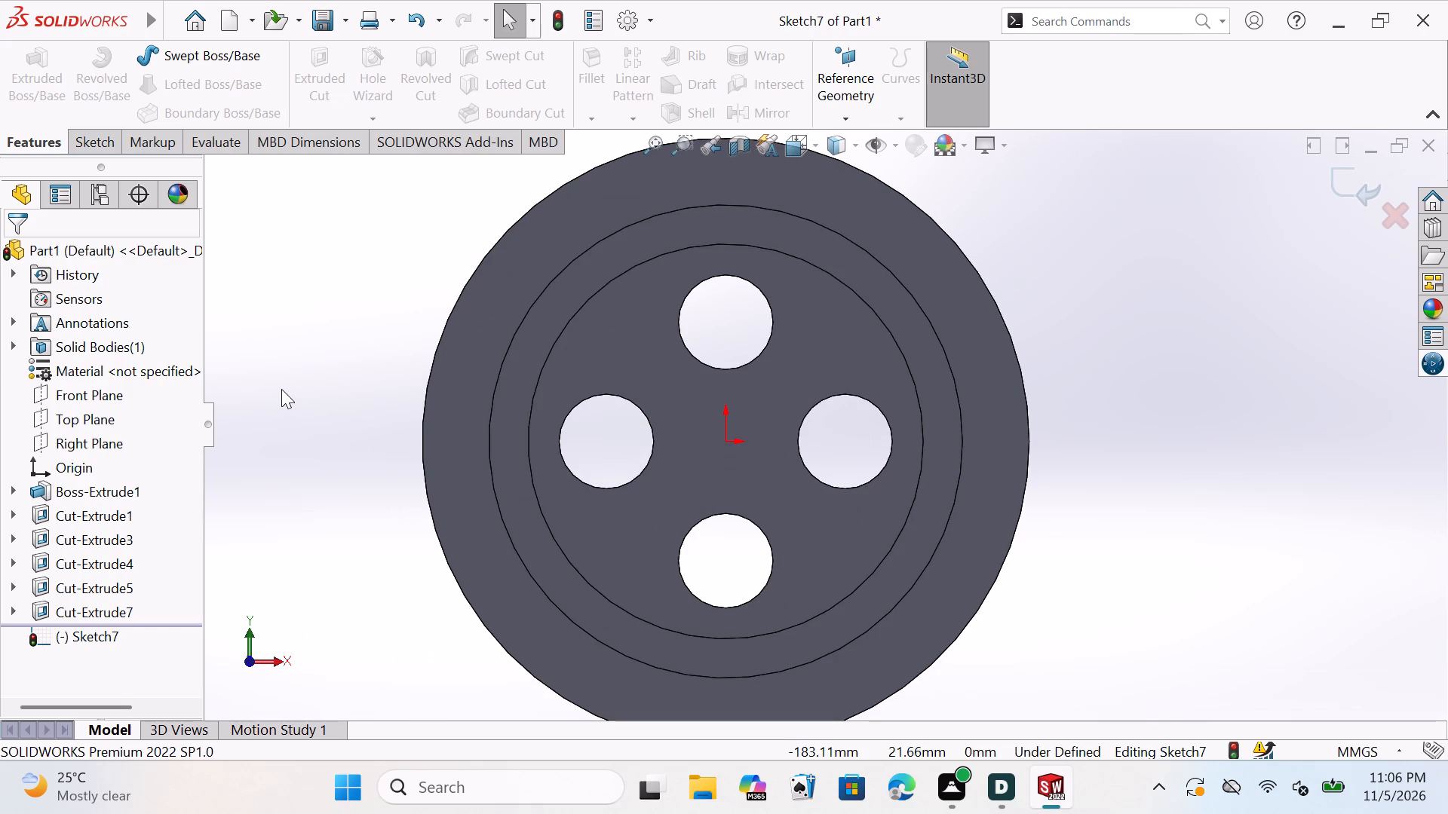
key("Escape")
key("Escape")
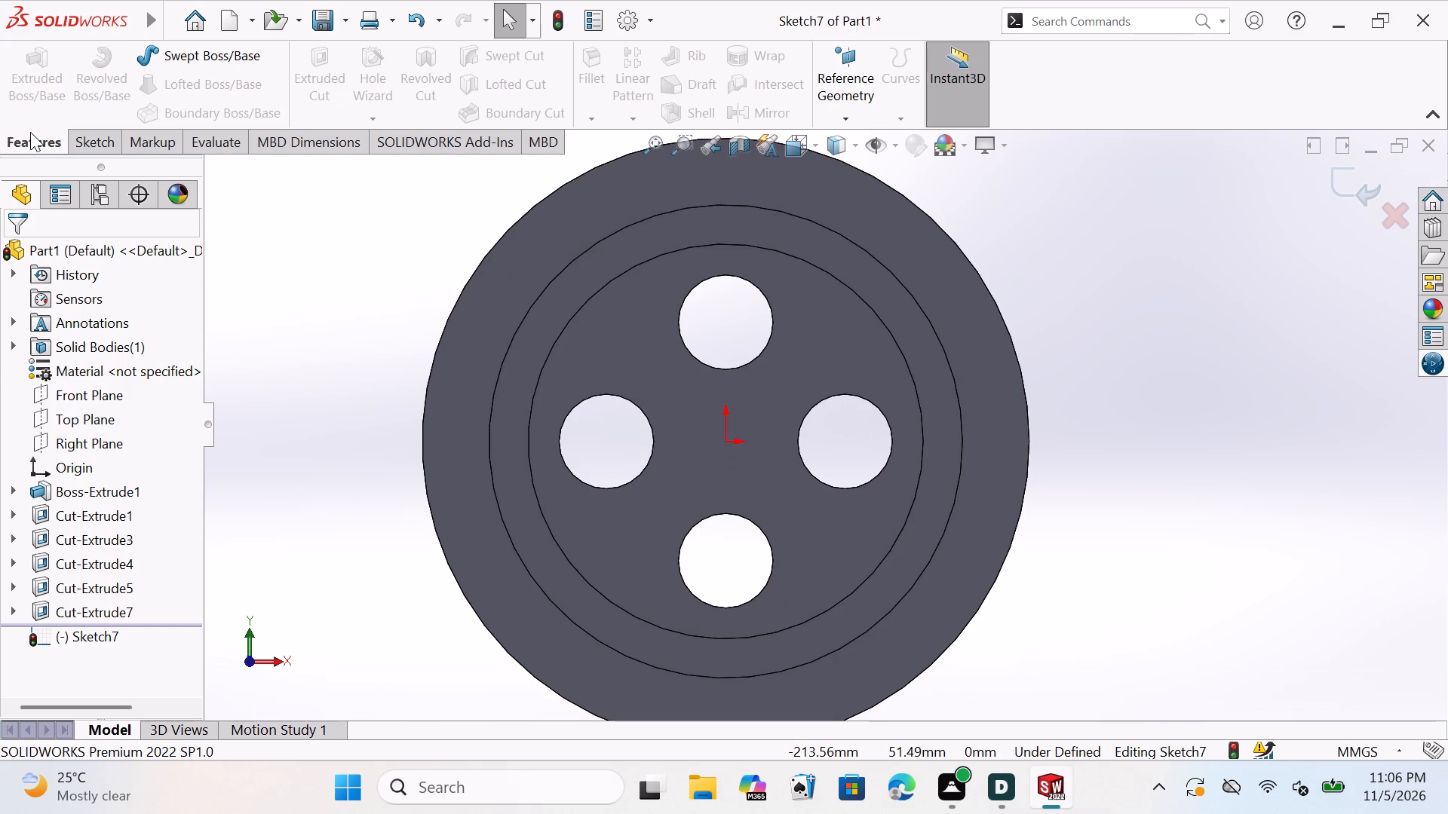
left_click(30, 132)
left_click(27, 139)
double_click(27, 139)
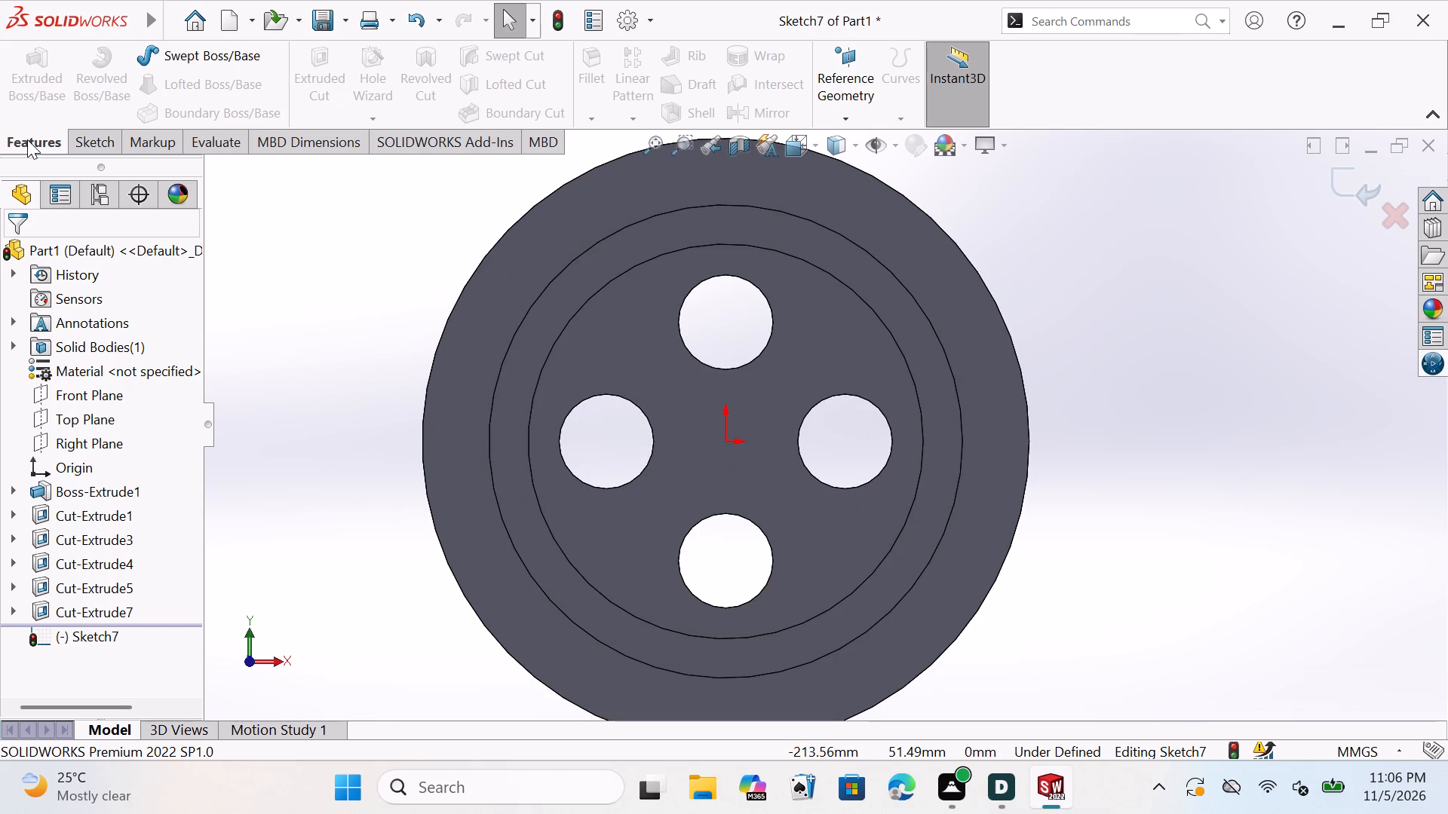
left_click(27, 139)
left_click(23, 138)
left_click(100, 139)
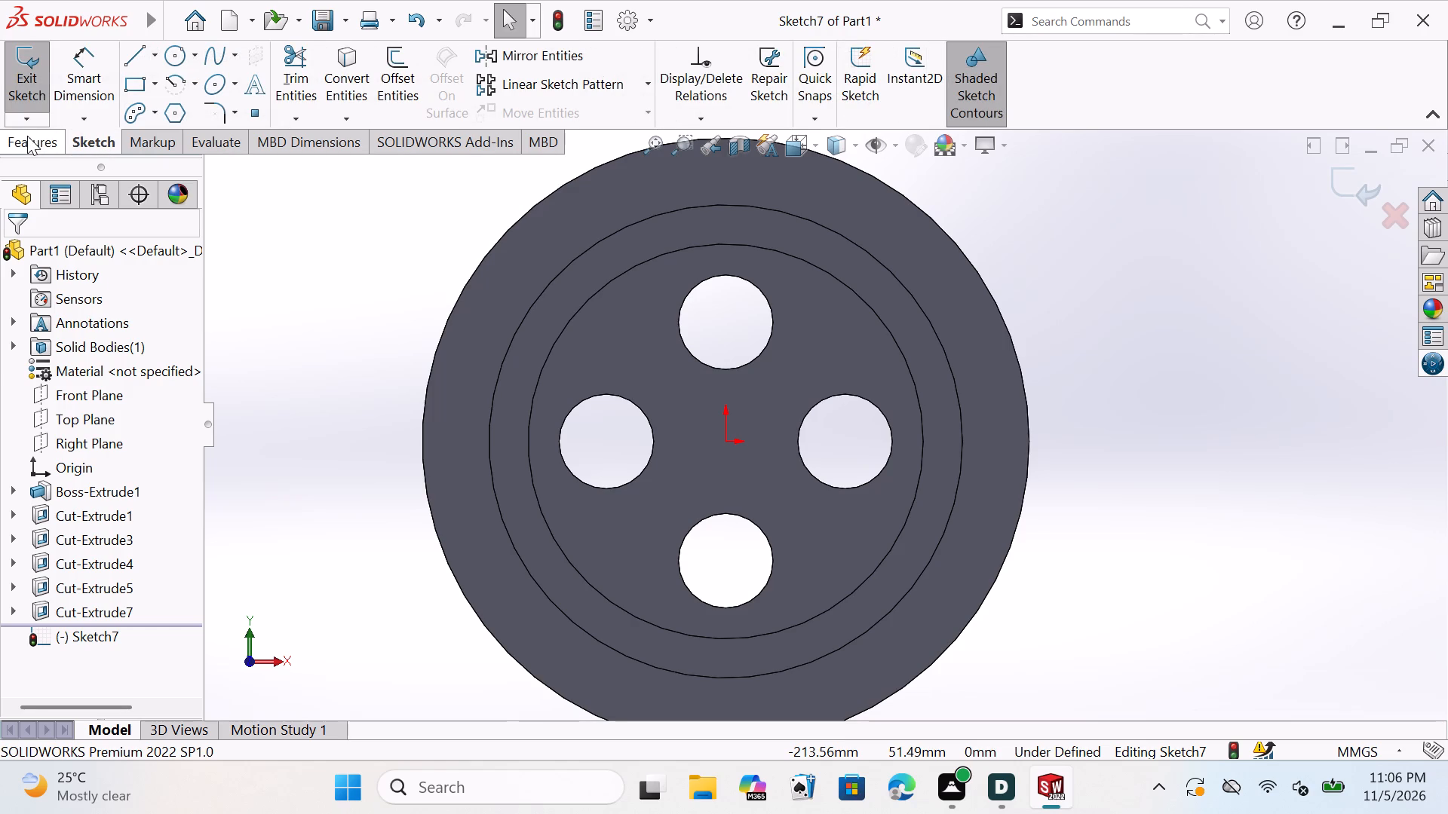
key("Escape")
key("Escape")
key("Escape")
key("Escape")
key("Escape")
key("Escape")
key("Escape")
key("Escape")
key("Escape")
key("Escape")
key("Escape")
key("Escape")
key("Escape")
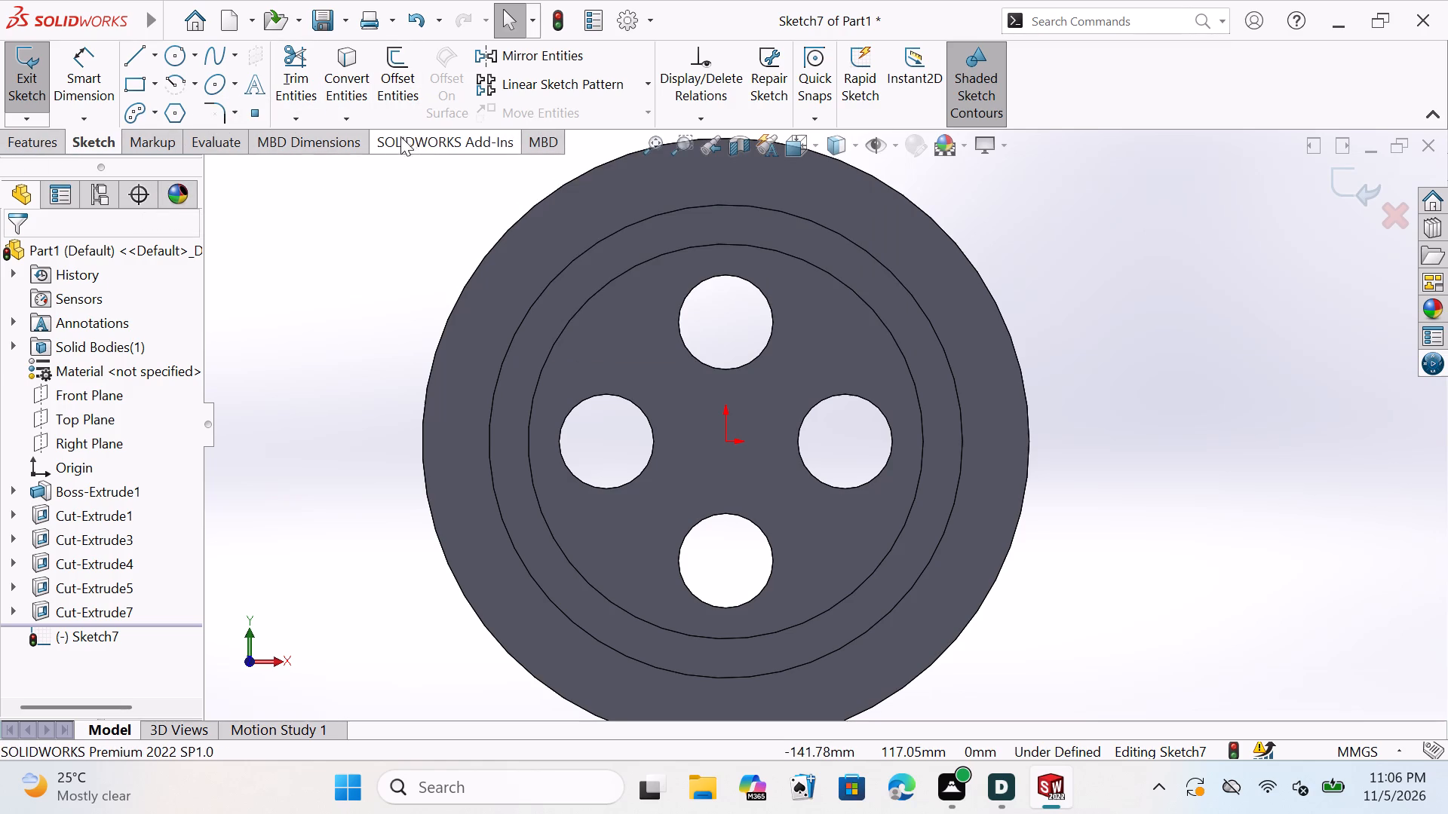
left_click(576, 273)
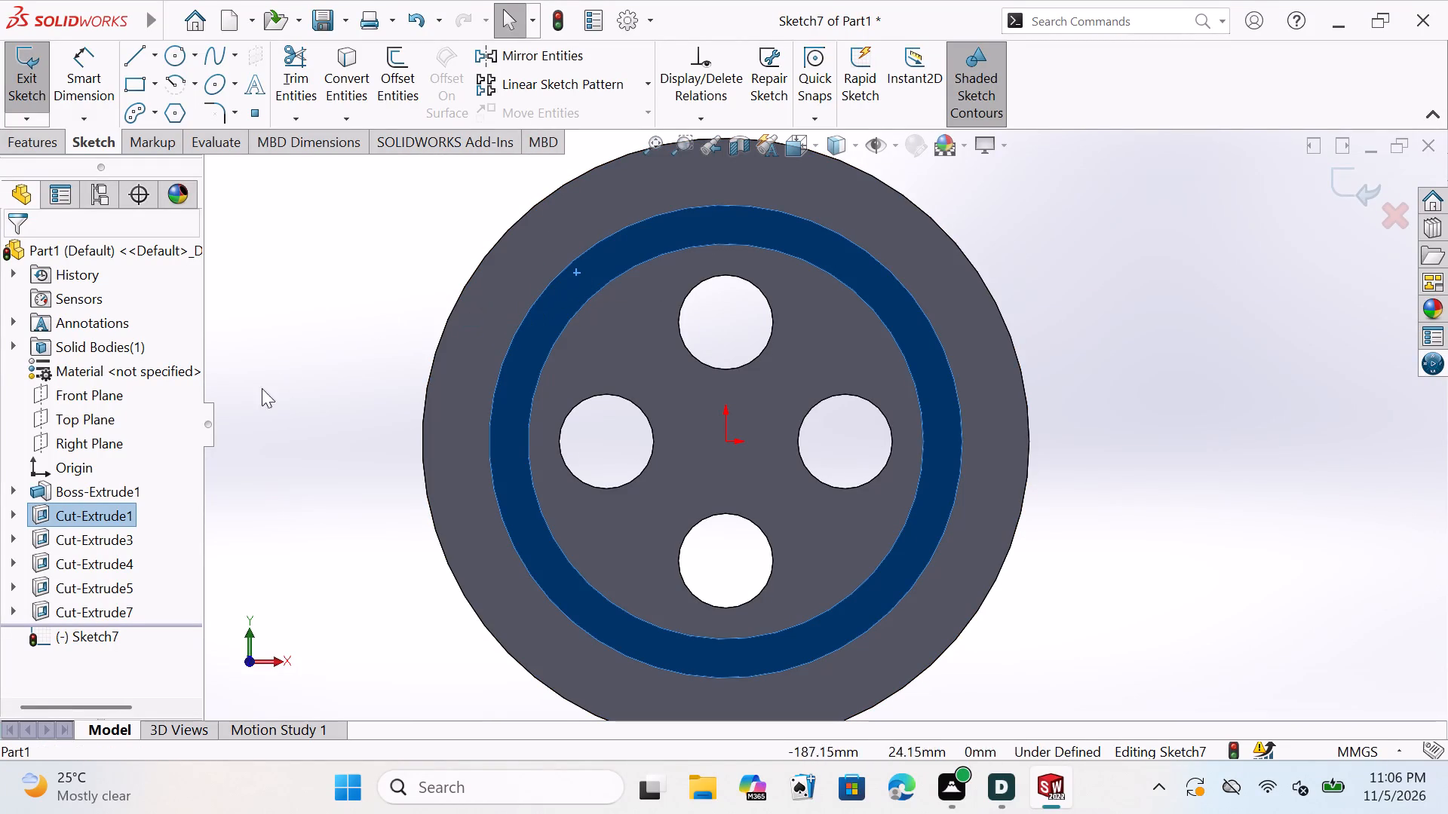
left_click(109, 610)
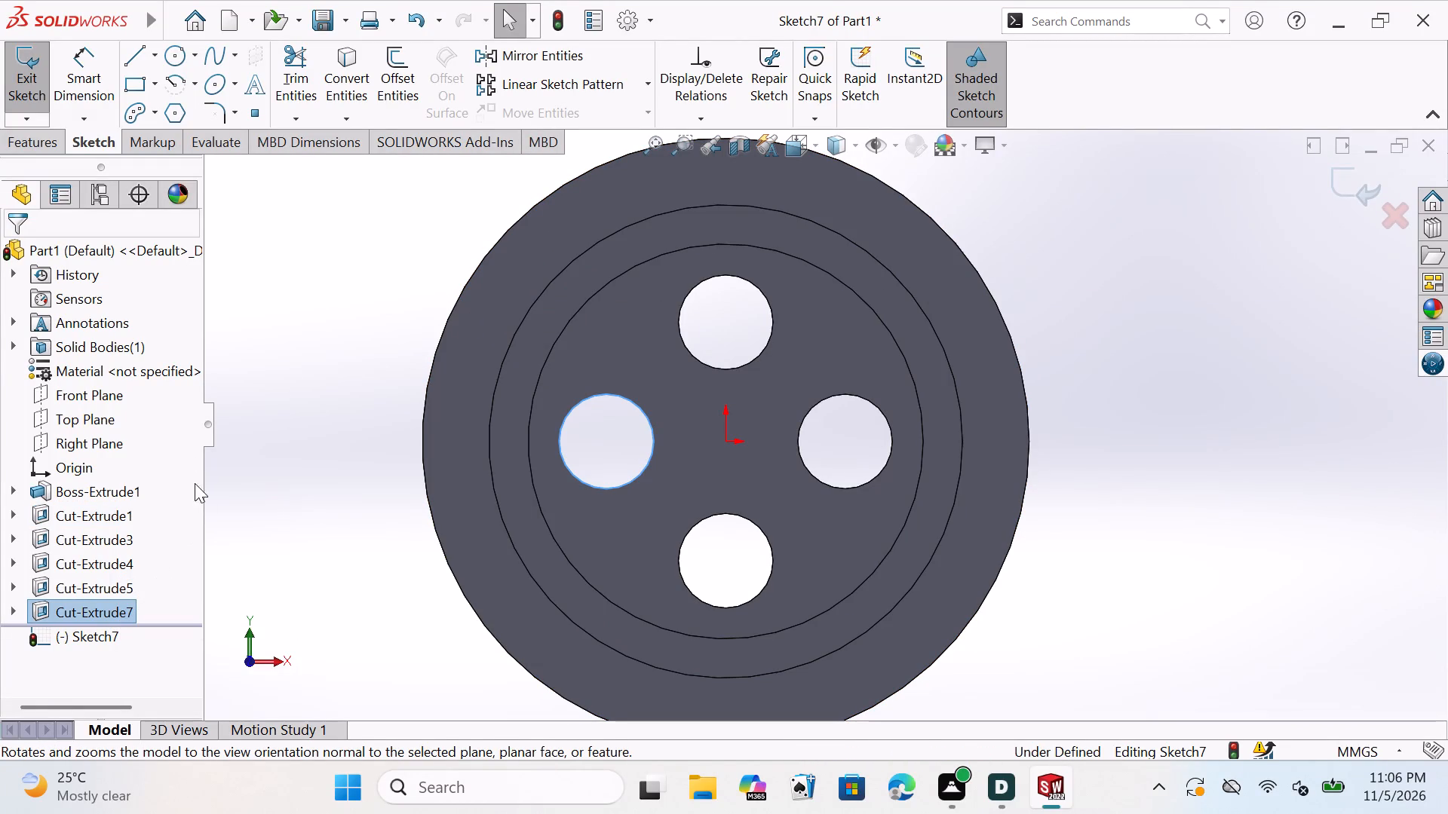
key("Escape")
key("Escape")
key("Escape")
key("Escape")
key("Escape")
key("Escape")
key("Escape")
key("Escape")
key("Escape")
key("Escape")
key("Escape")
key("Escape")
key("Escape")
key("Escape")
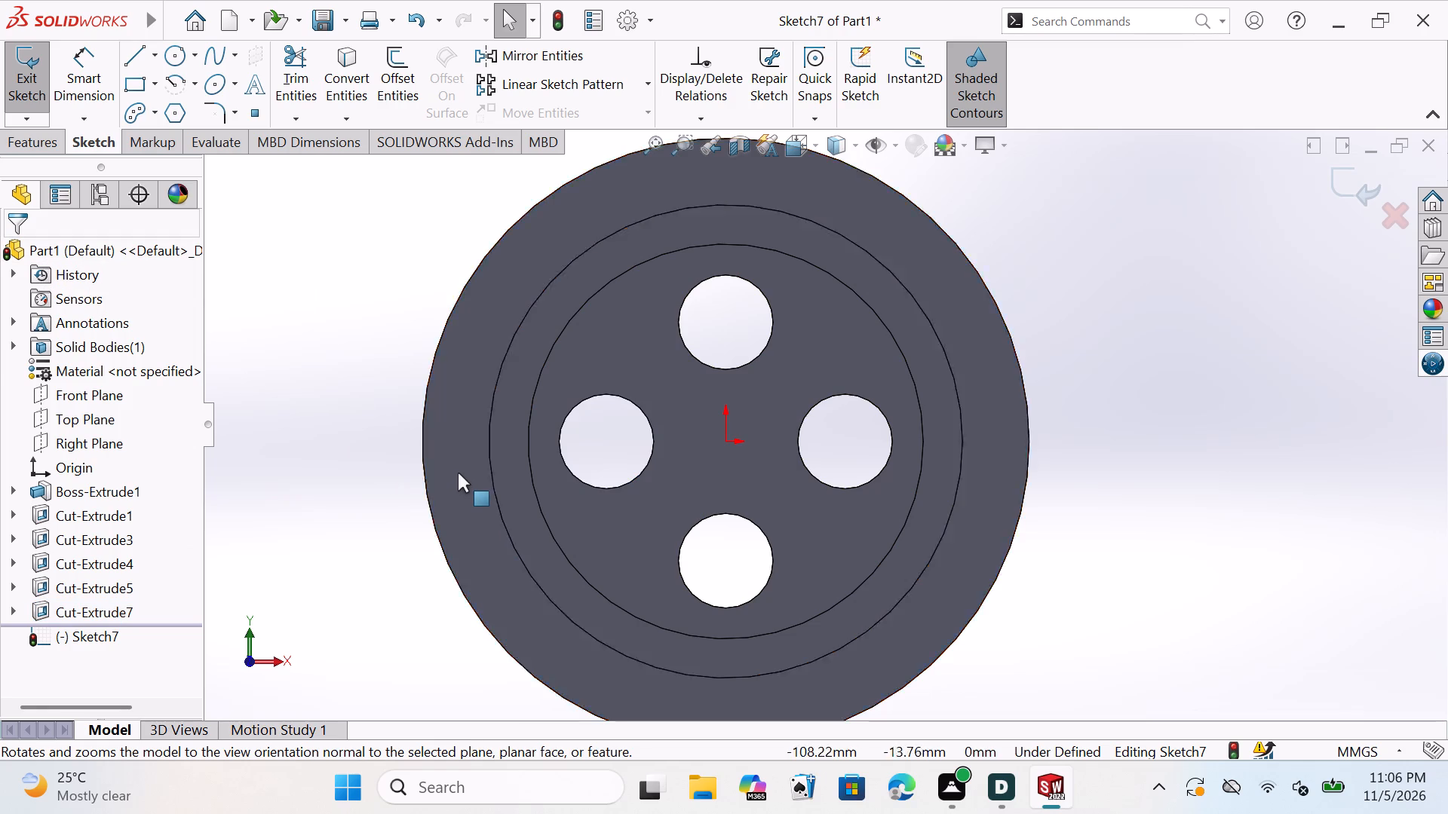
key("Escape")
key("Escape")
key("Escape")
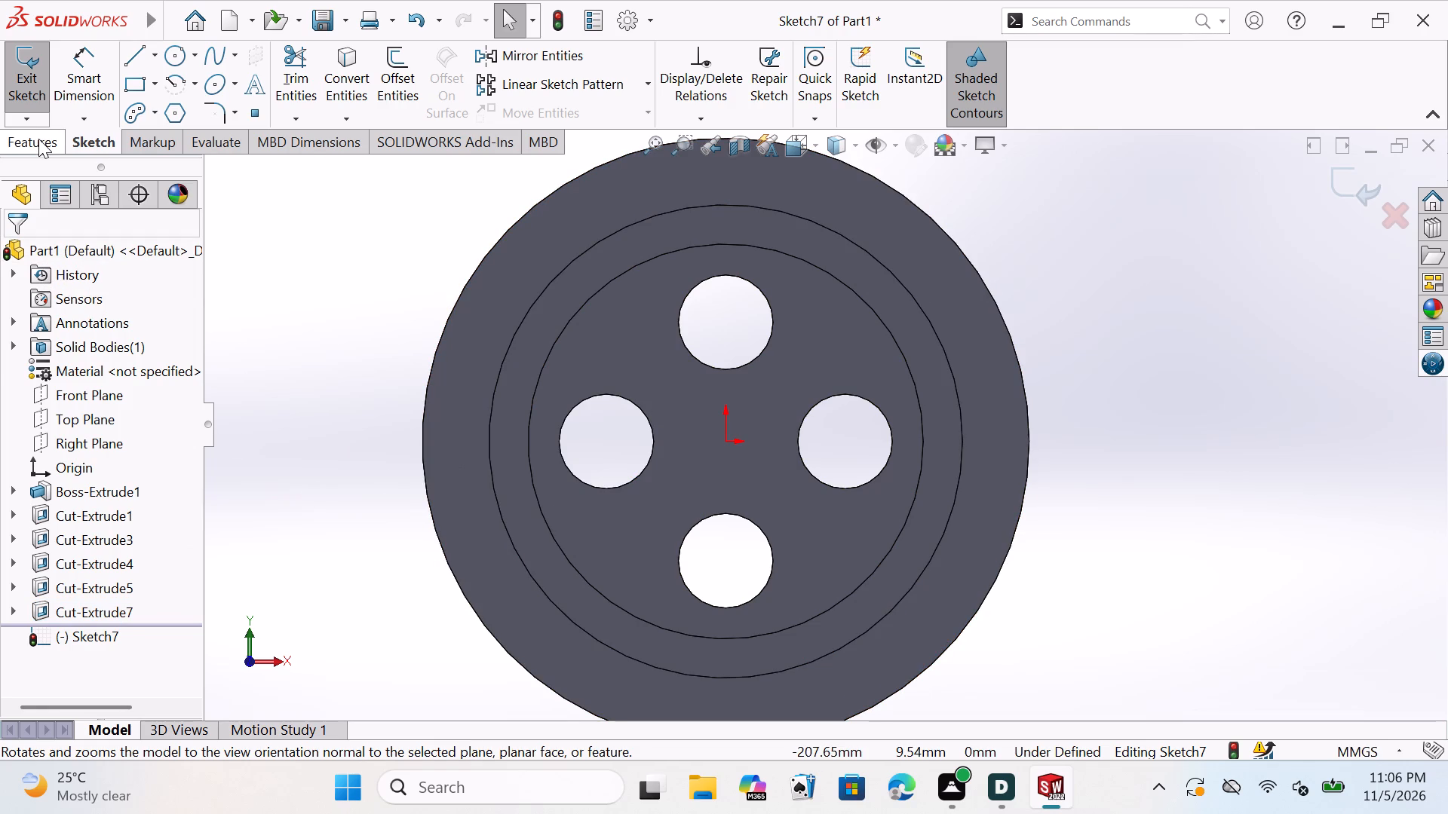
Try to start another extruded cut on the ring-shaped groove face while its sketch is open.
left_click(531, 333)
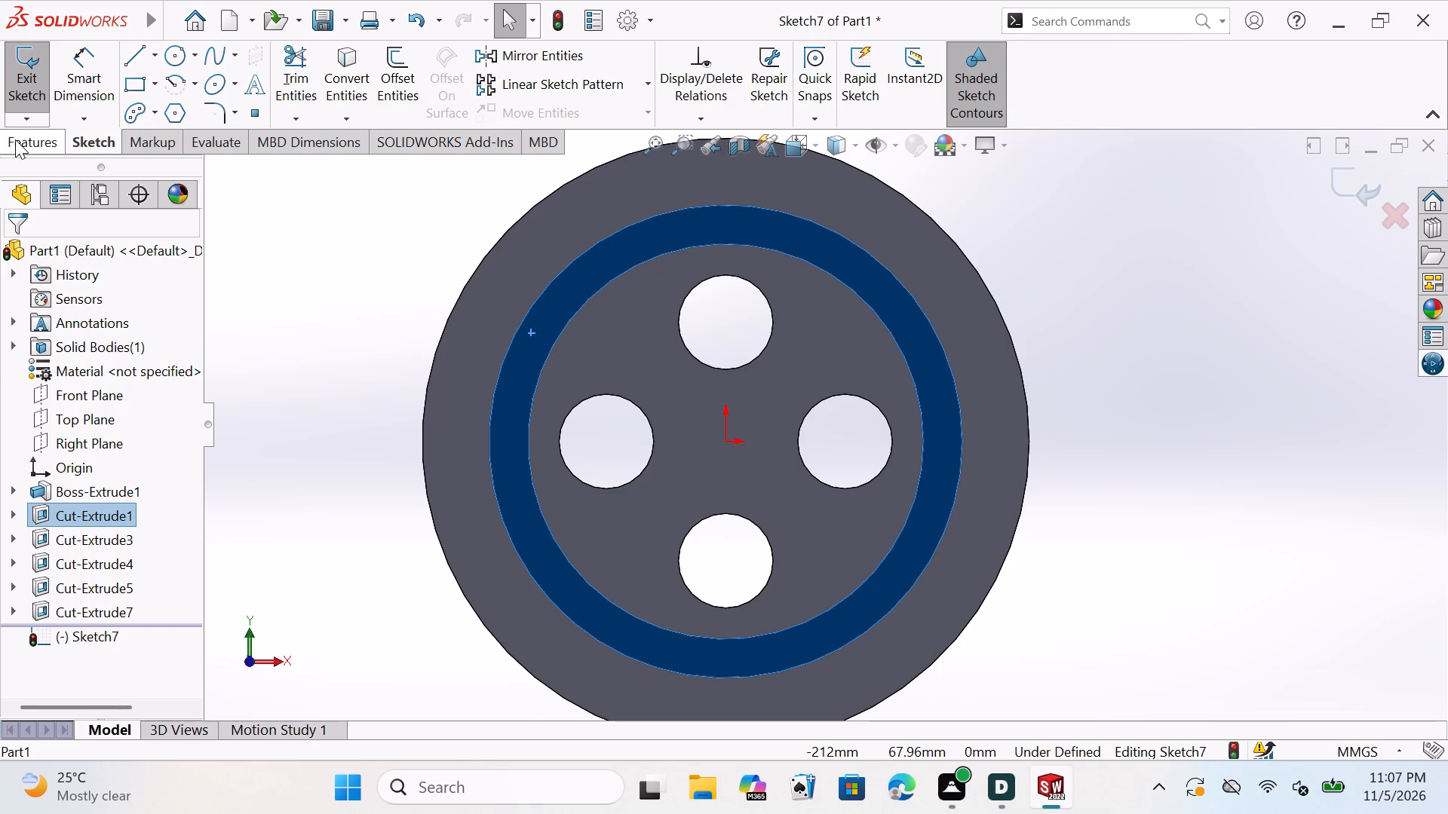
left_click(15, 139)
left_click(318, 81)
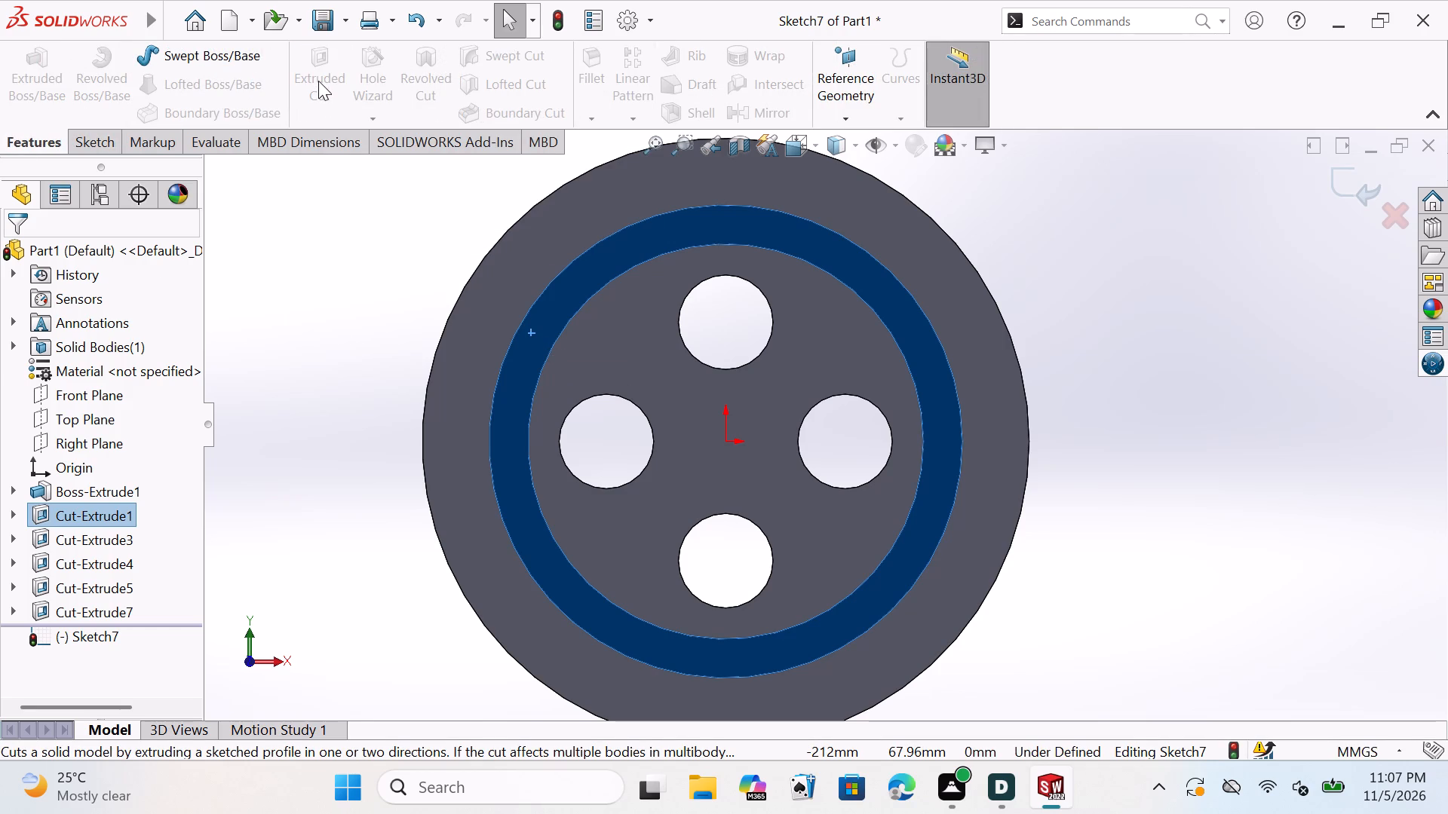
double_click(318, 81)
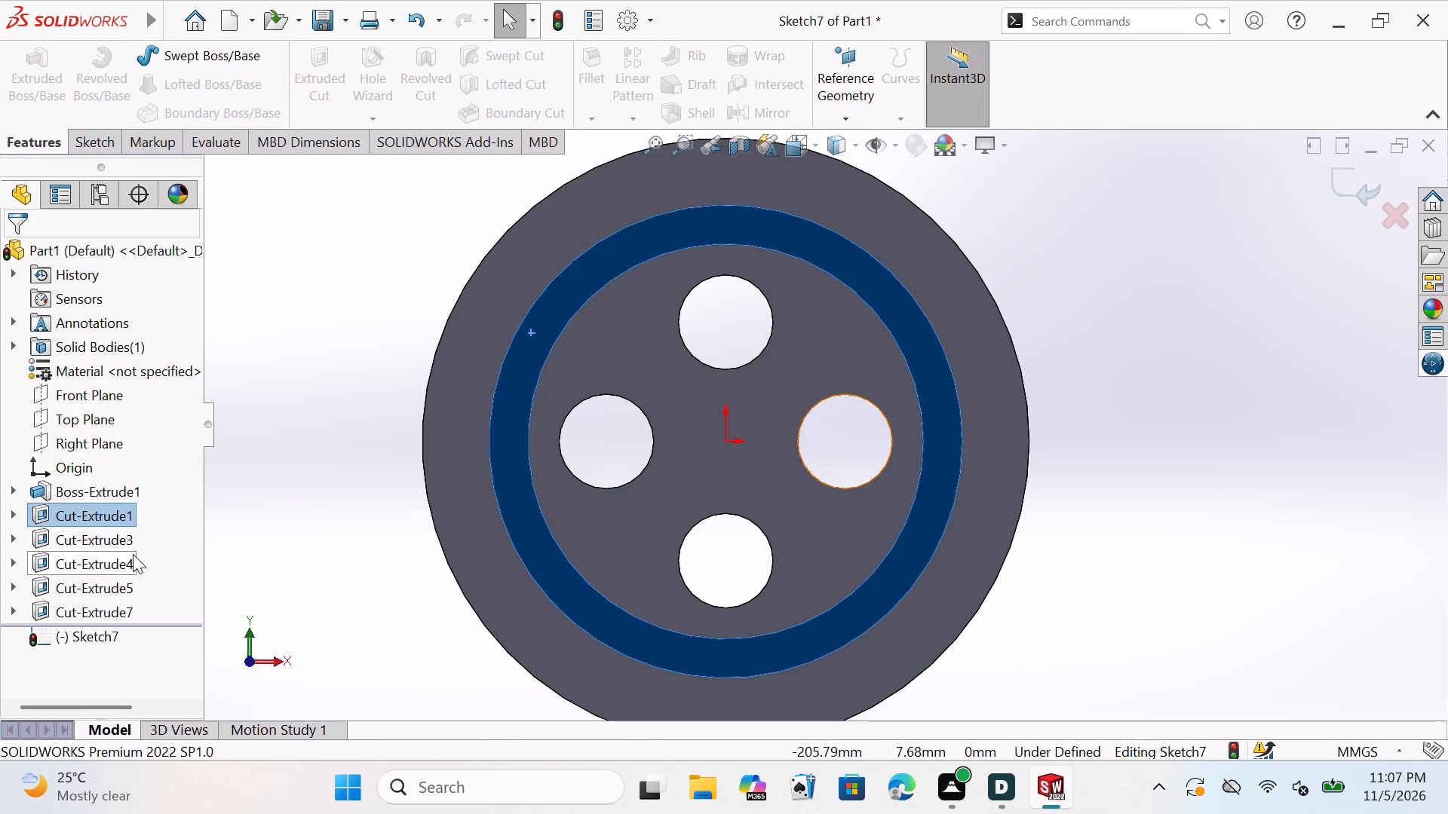
Examine the disc's ring groove, opposite face and four through holes from several angles.
left_click(102, 607)
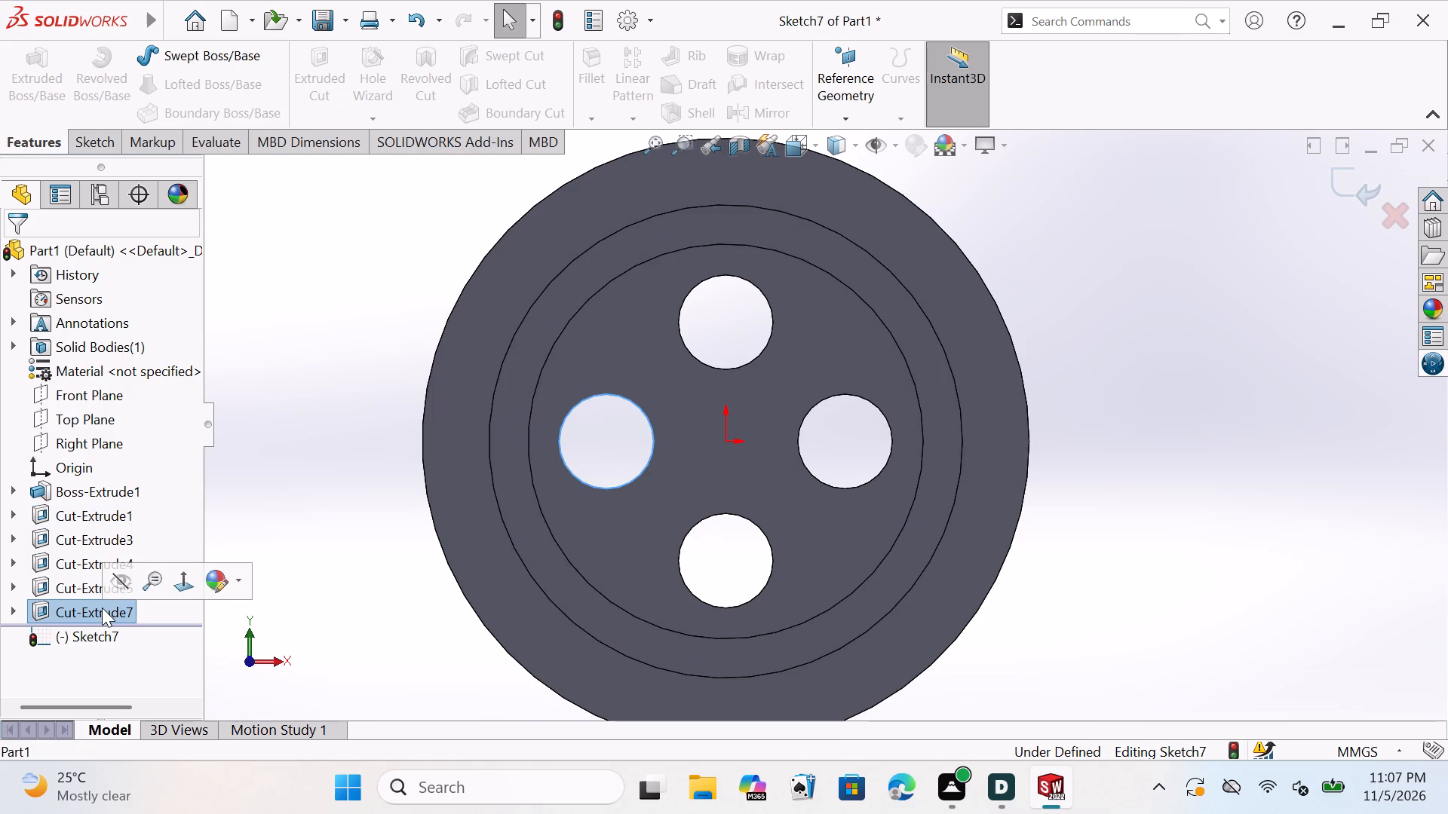
left_click(179, 580)
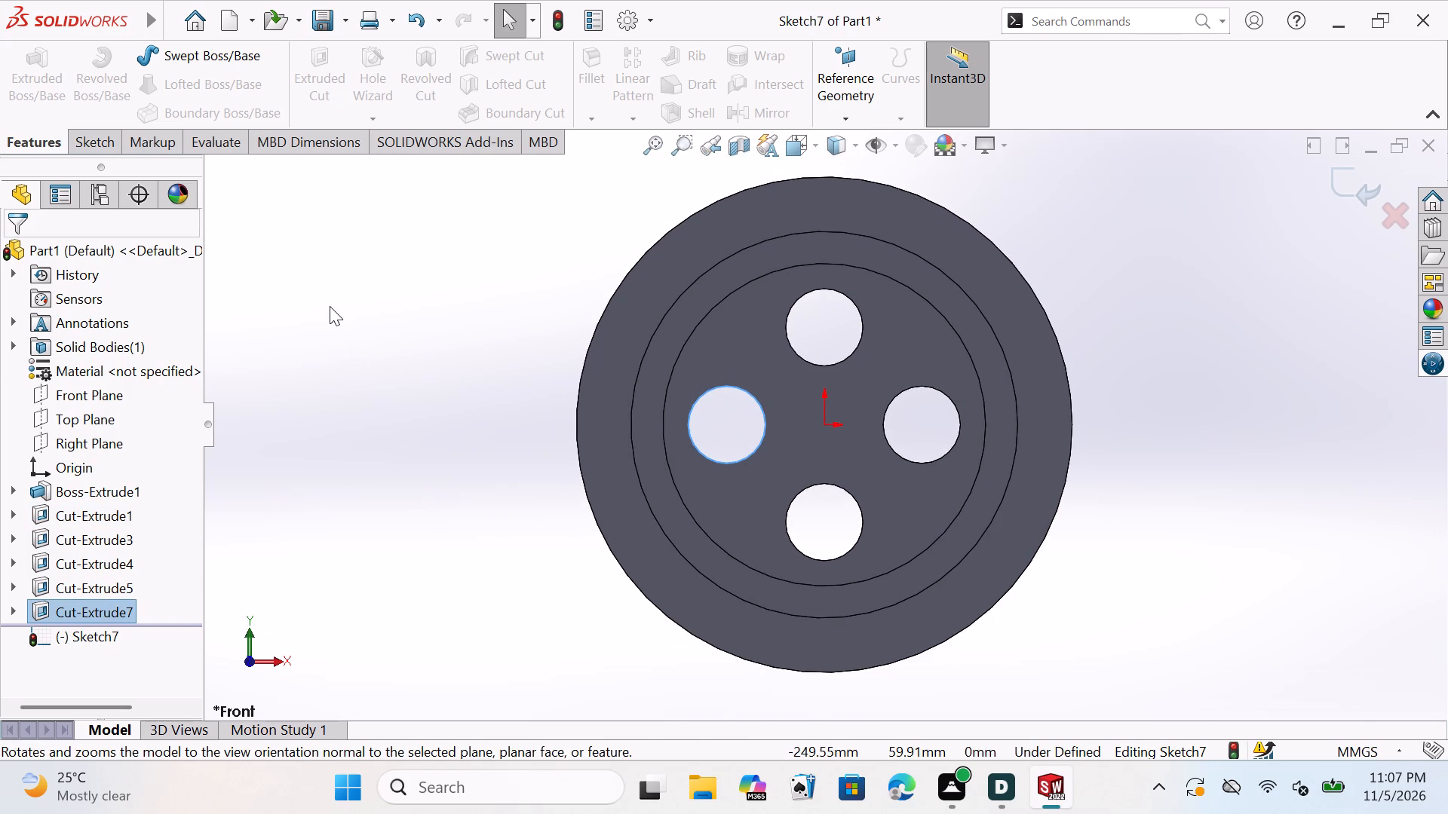
left_click(41, 143)
left_click(94, 127)
left_click(105, 140)
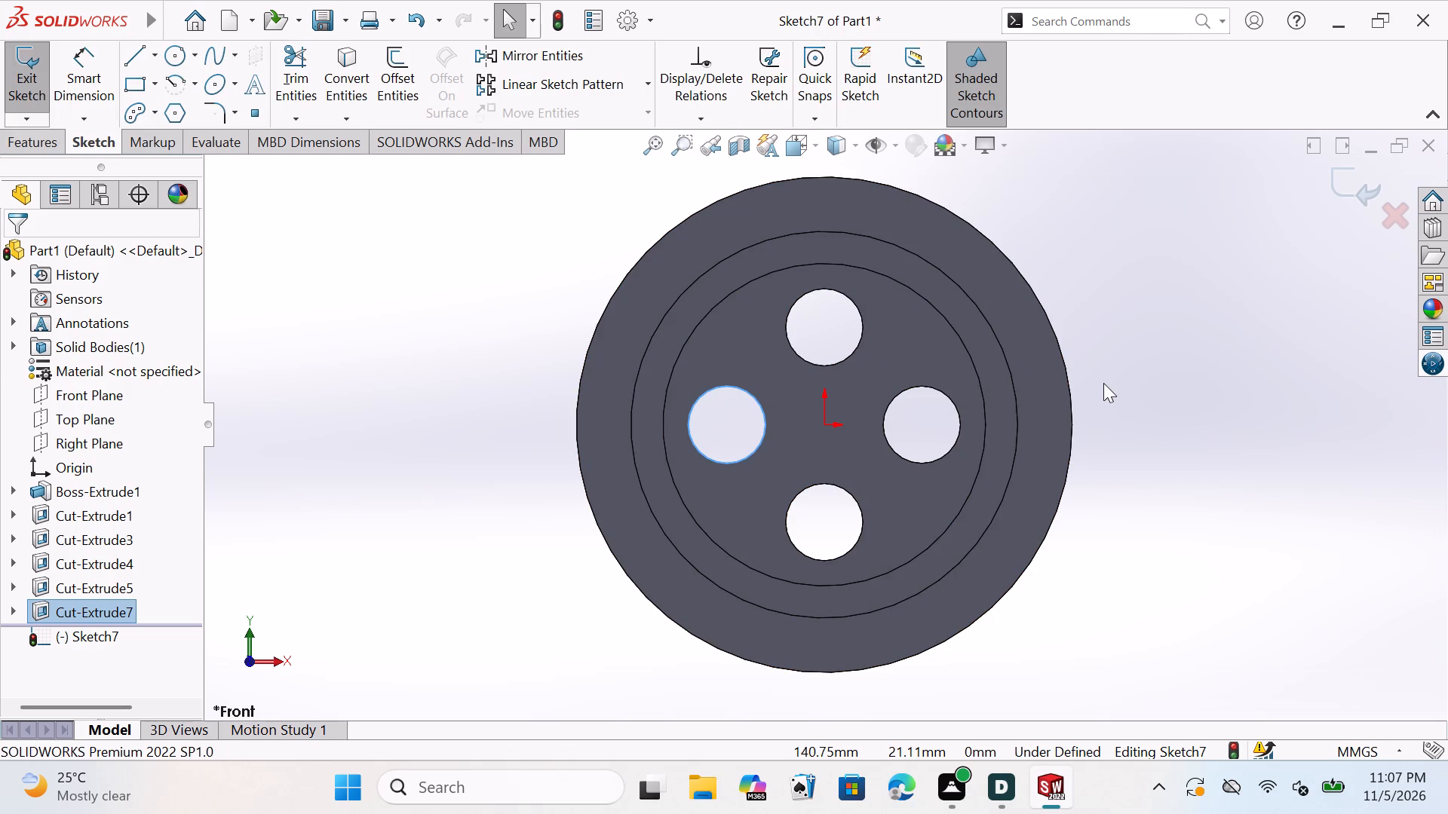
middle_click_drag(1103, 383, 796, 459)
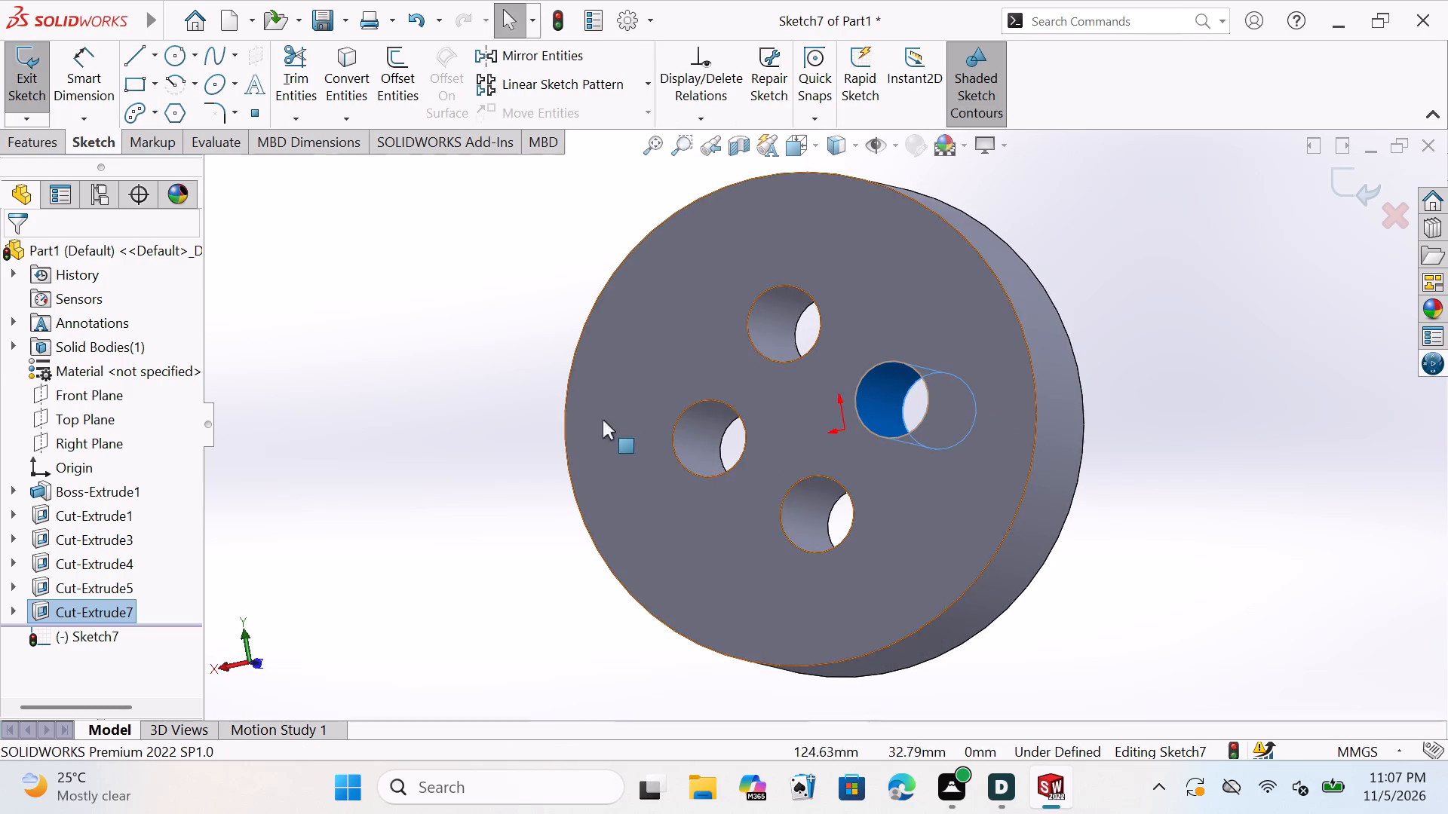
middle_click_drag(968, 439, 1115, 381)
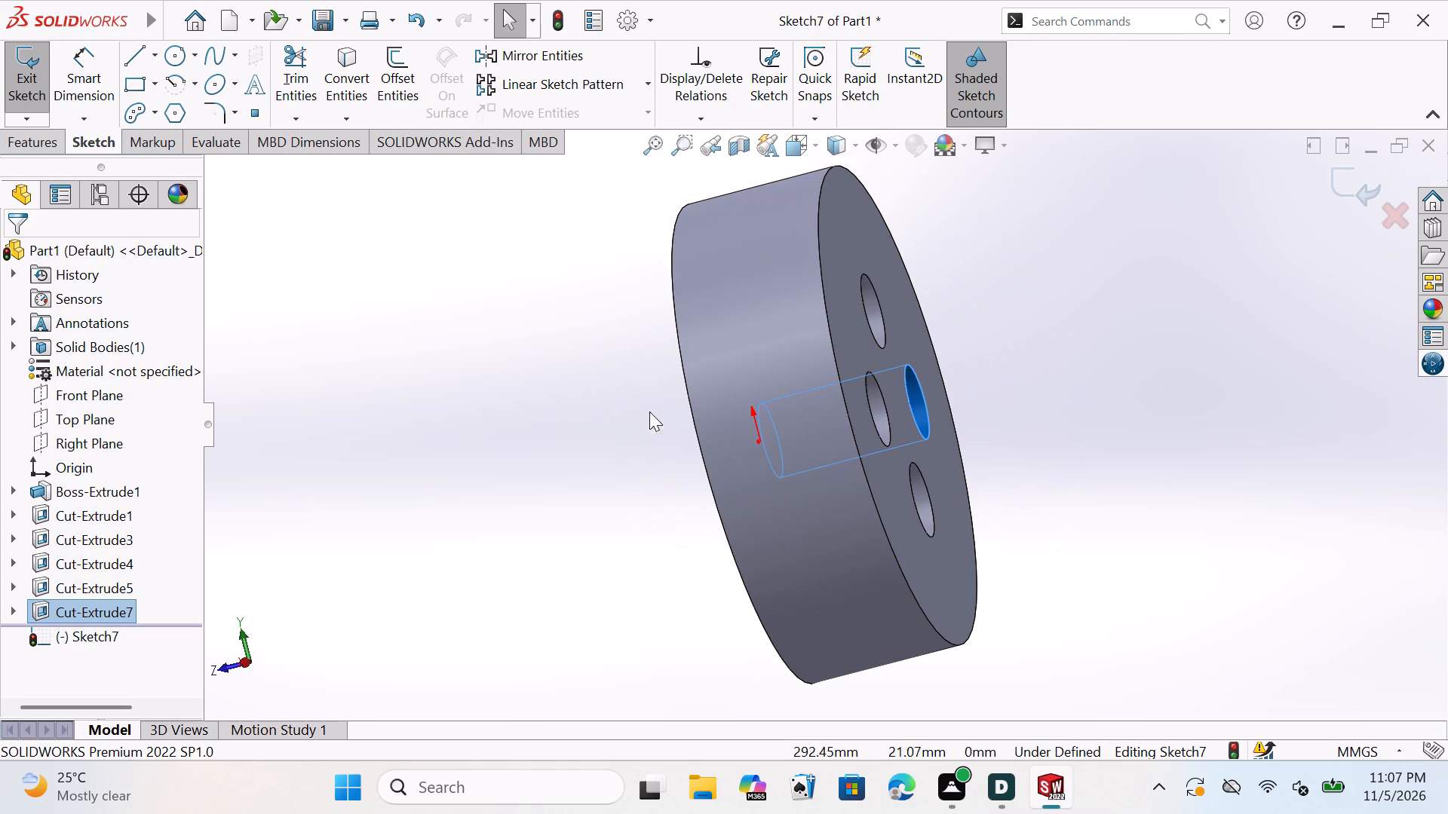
middle_click_drag(685, 399, 853, 333)
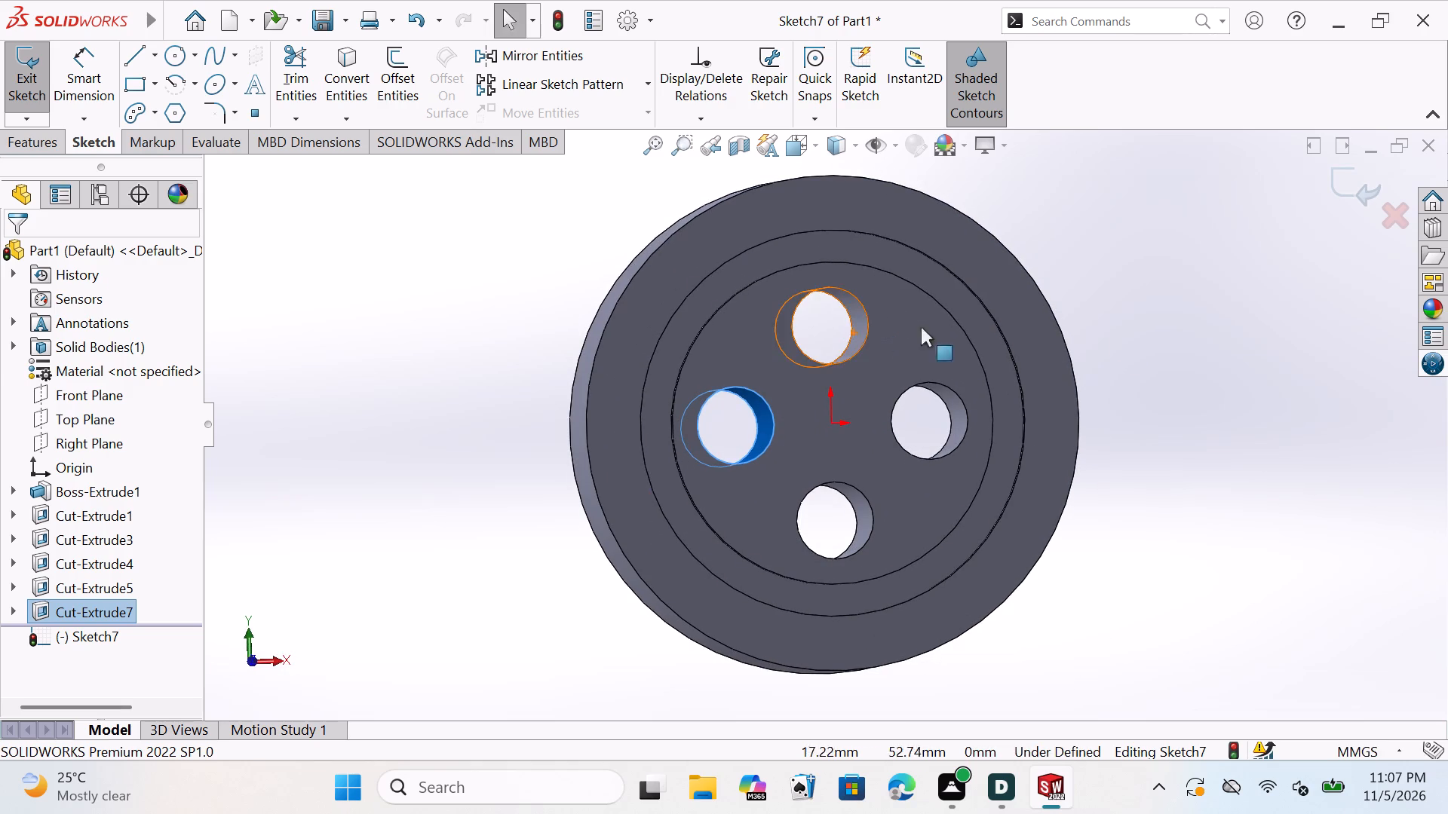
key("Escape")
key("Escape")
key("Escape")
key("Escape")
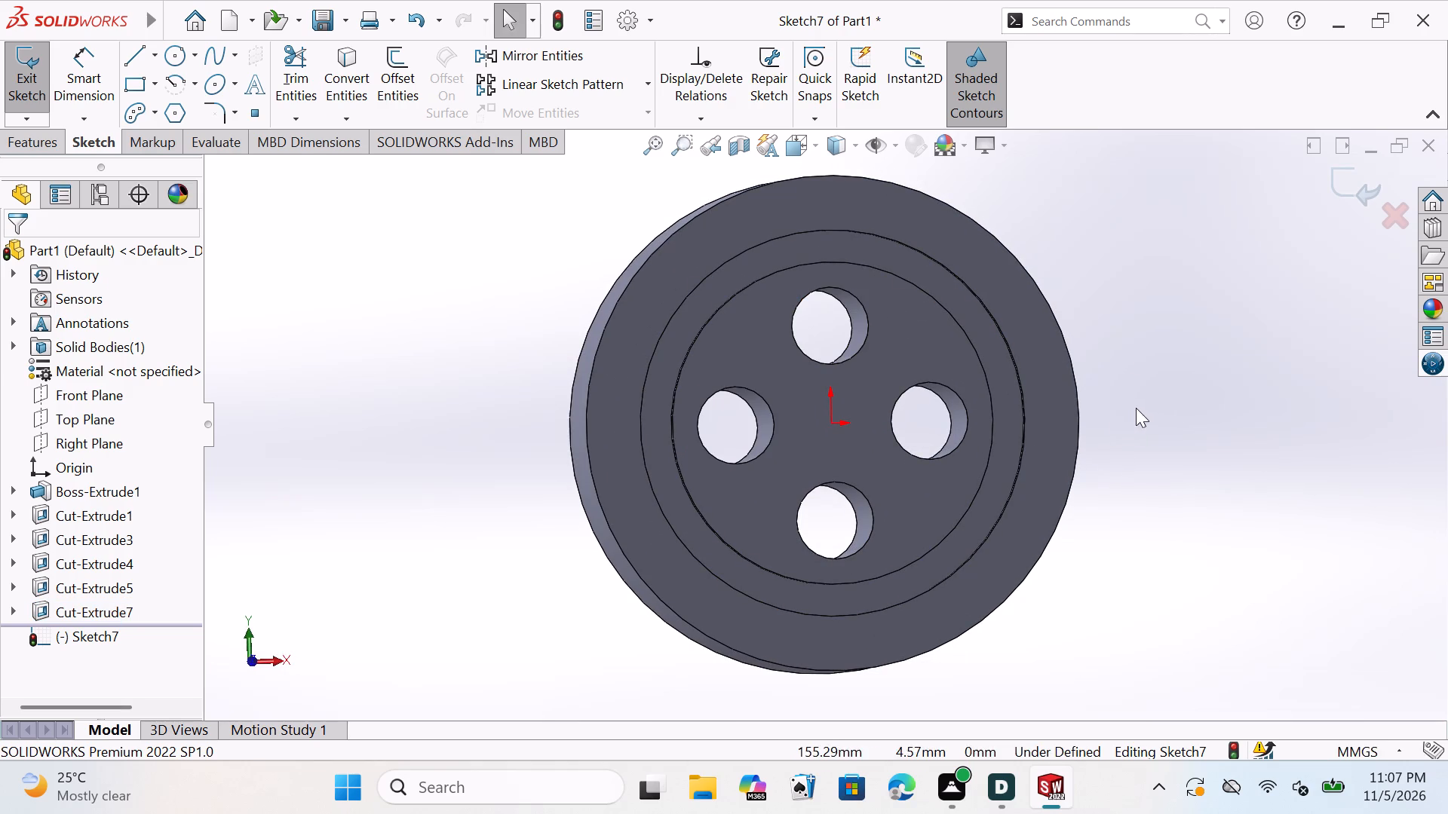
middle_click_drag(1136, 408, 996, 426)
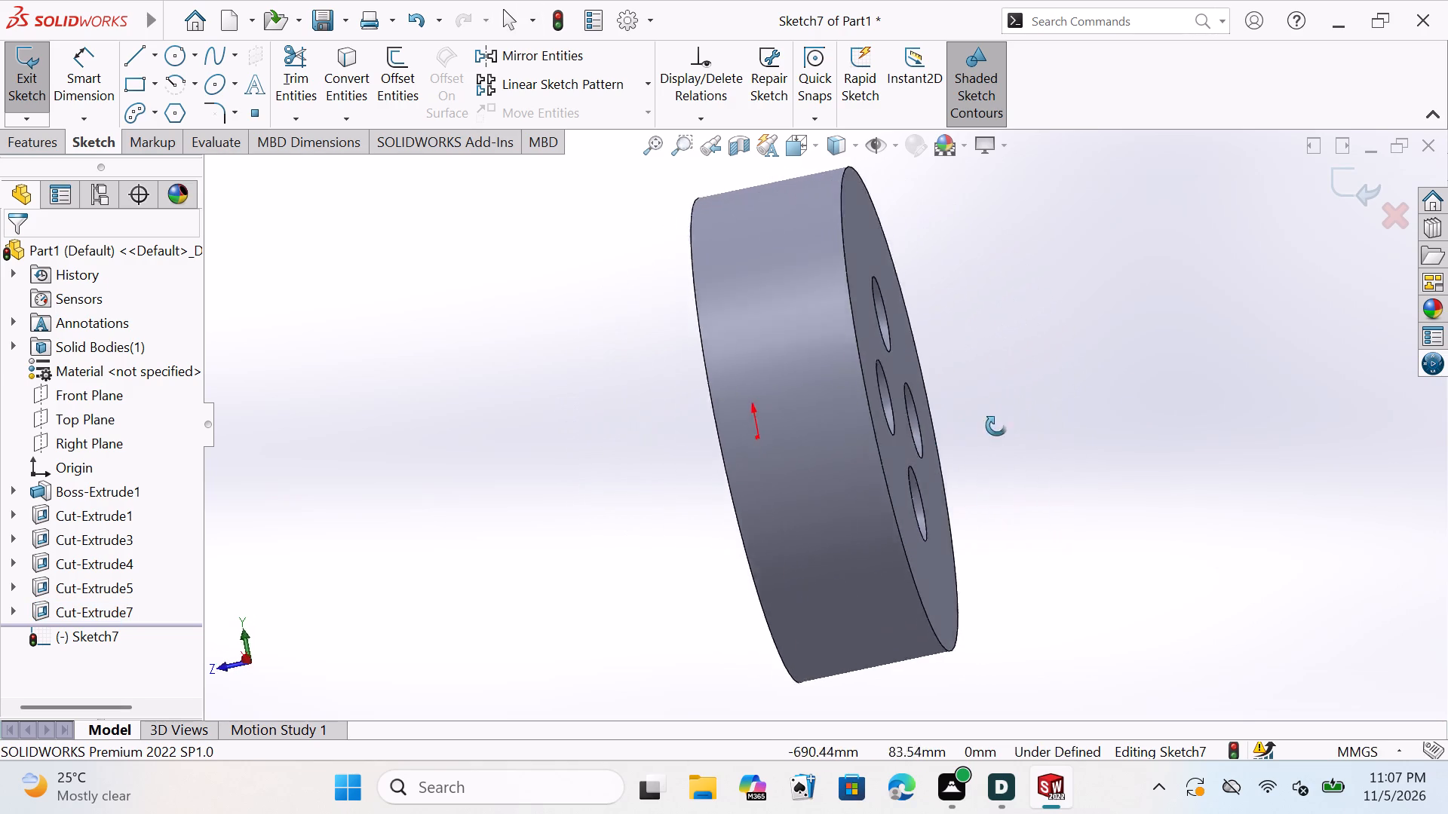
middle_click_drag(996, 426, 1055, 429)
middle_click_drag(940, 418, 1023, 332)
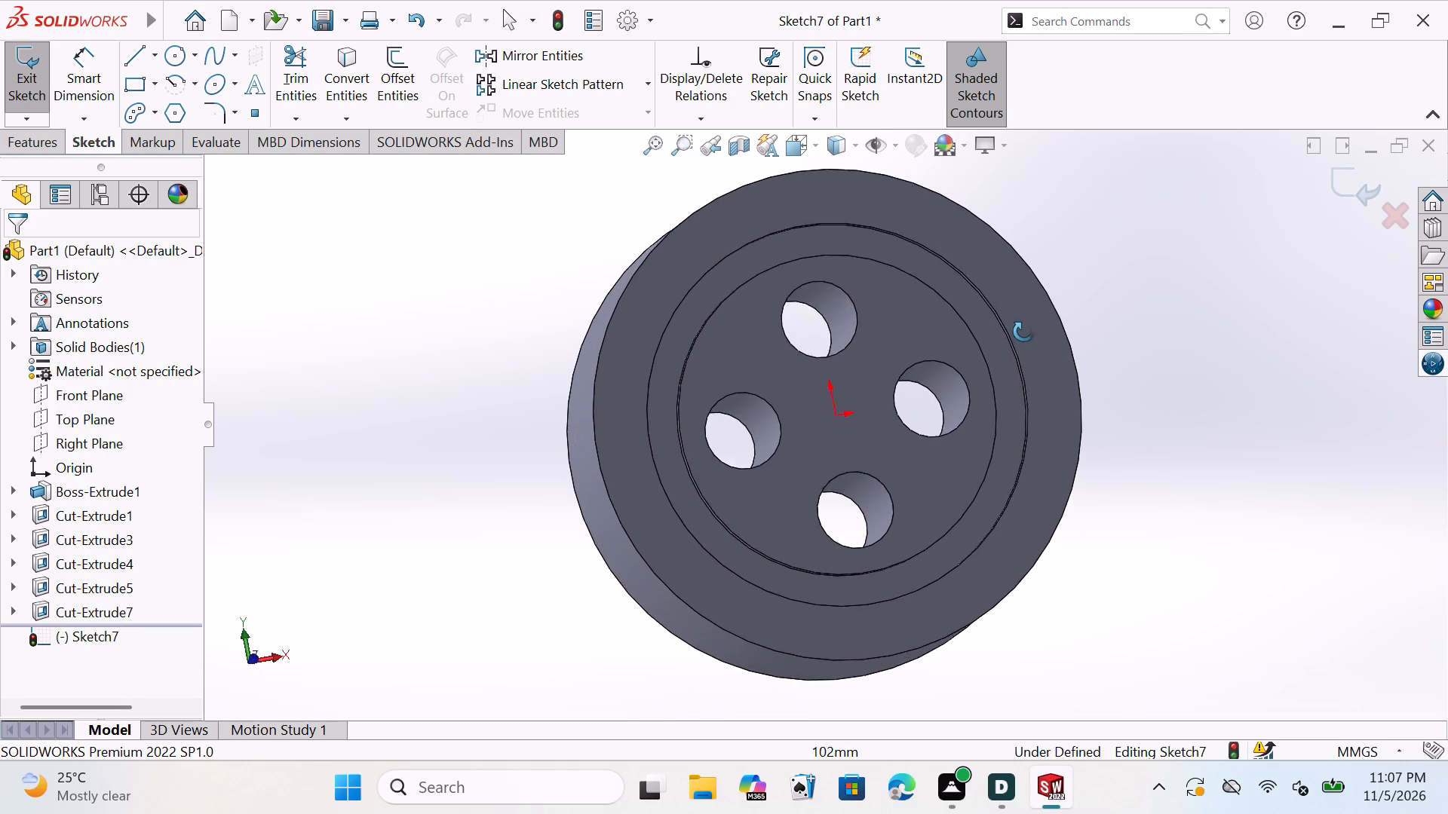
middle_click_drag(1023, 332, 1014, 375)
middle_click_drag(1004, 360, 998, 347)
middle_click(998, 347)
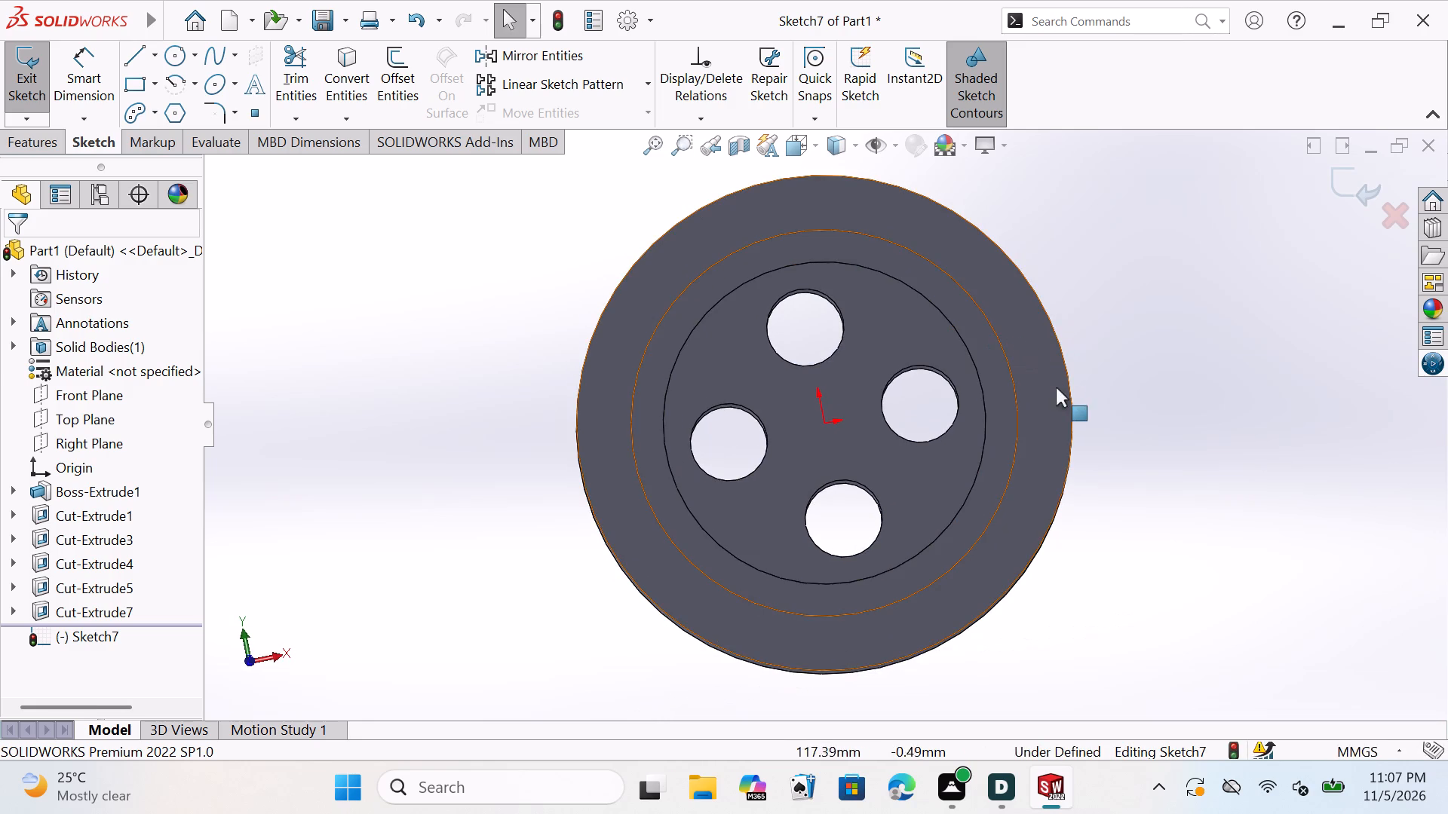
middle_click_drag(1056, 391, 1061, 400)
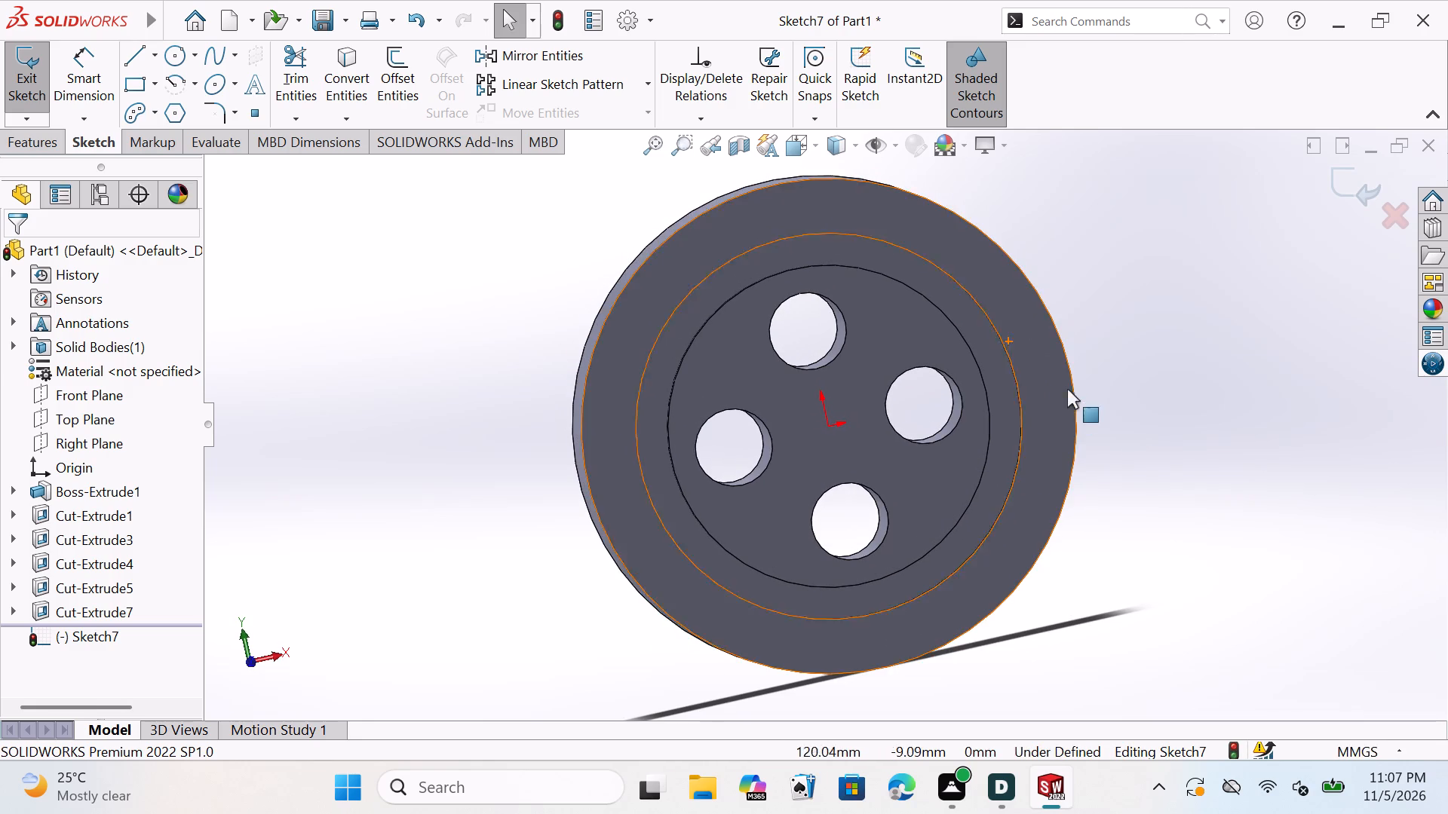
key("Escape")
key("Escape")
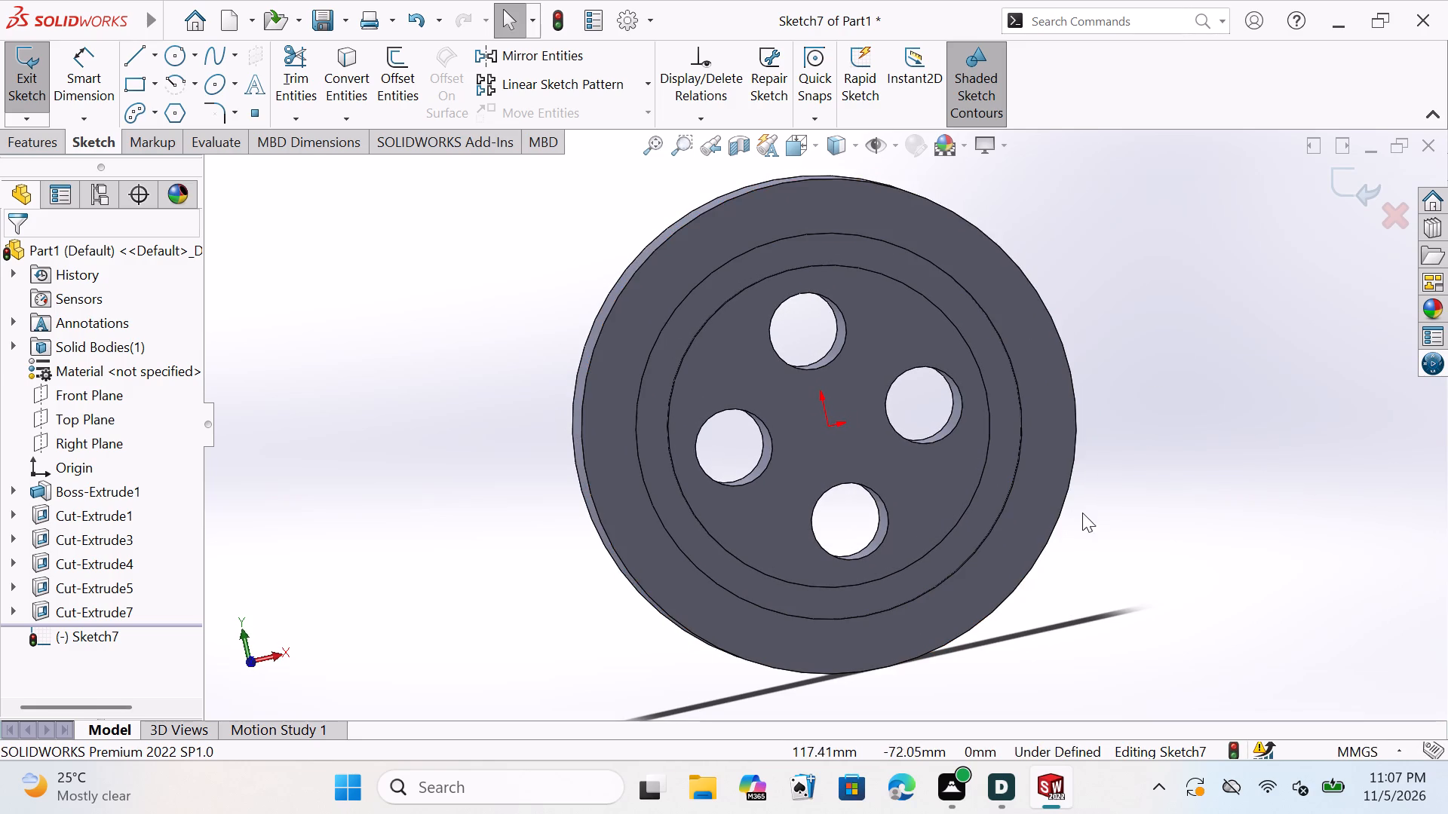
middle_click_drag(1077, 510, 995, 337)
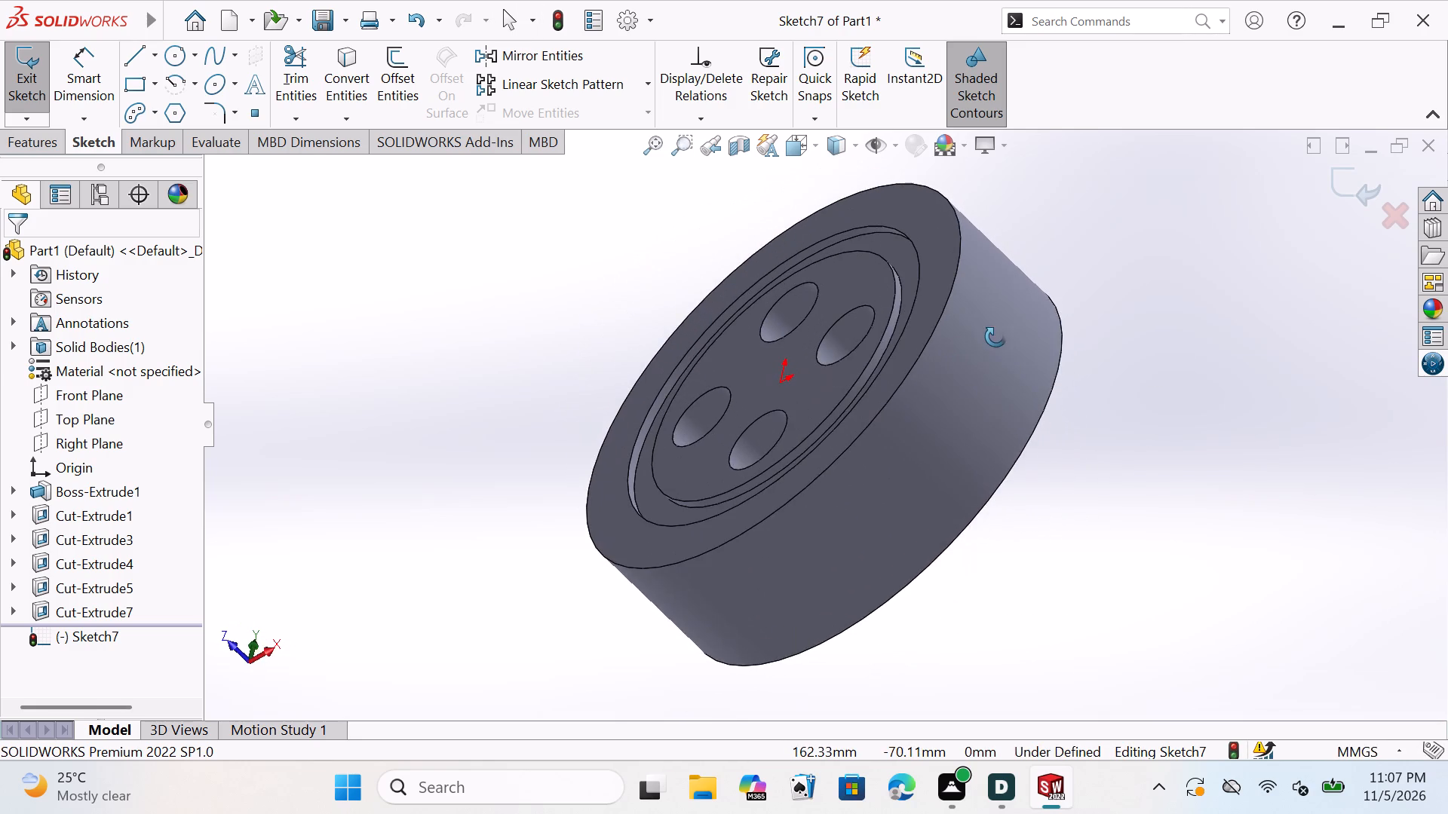
middle_click_drag(995, 337, 1030, 308)
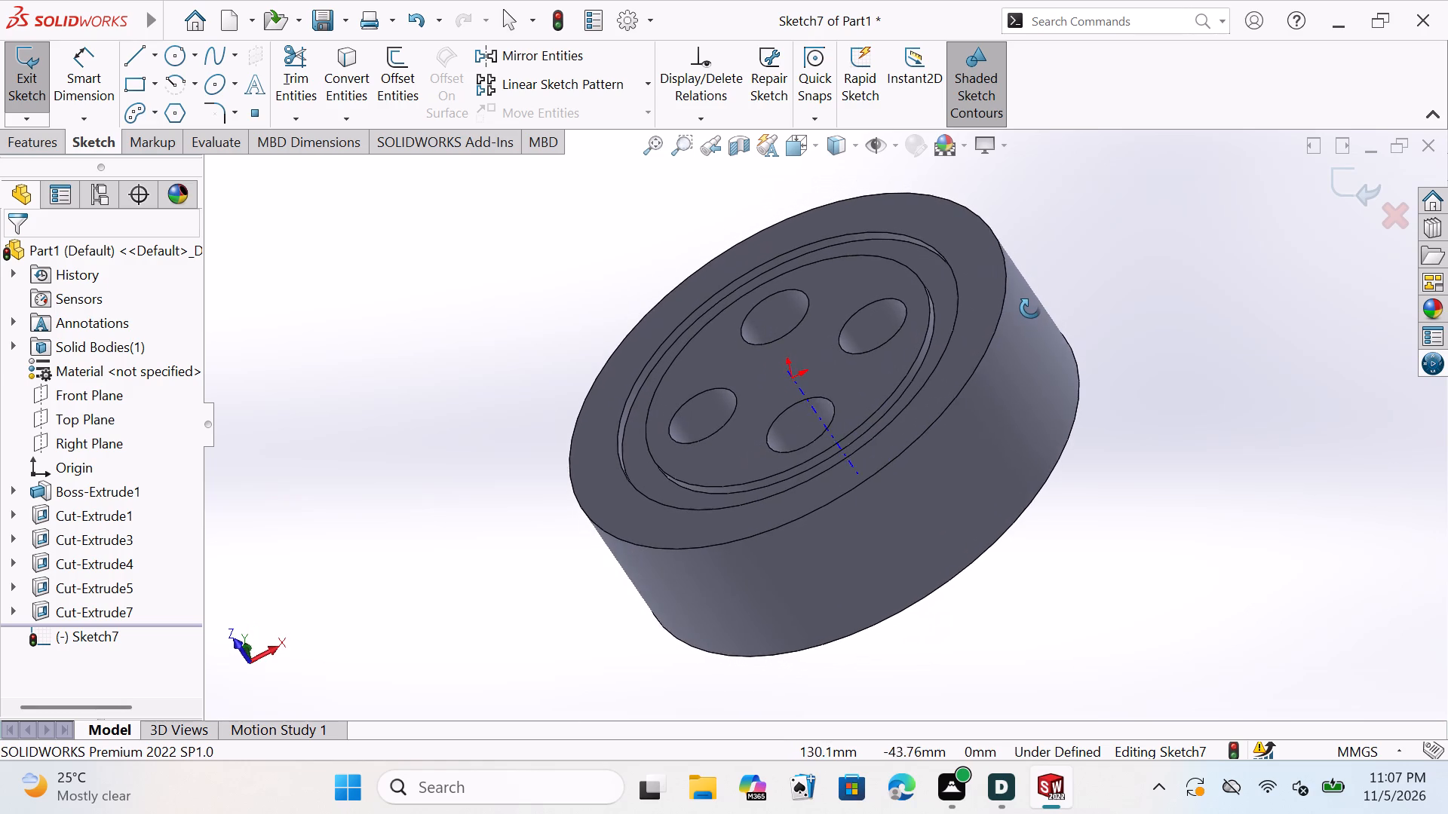
middle_click_drag(1030, 308, 811, 266)
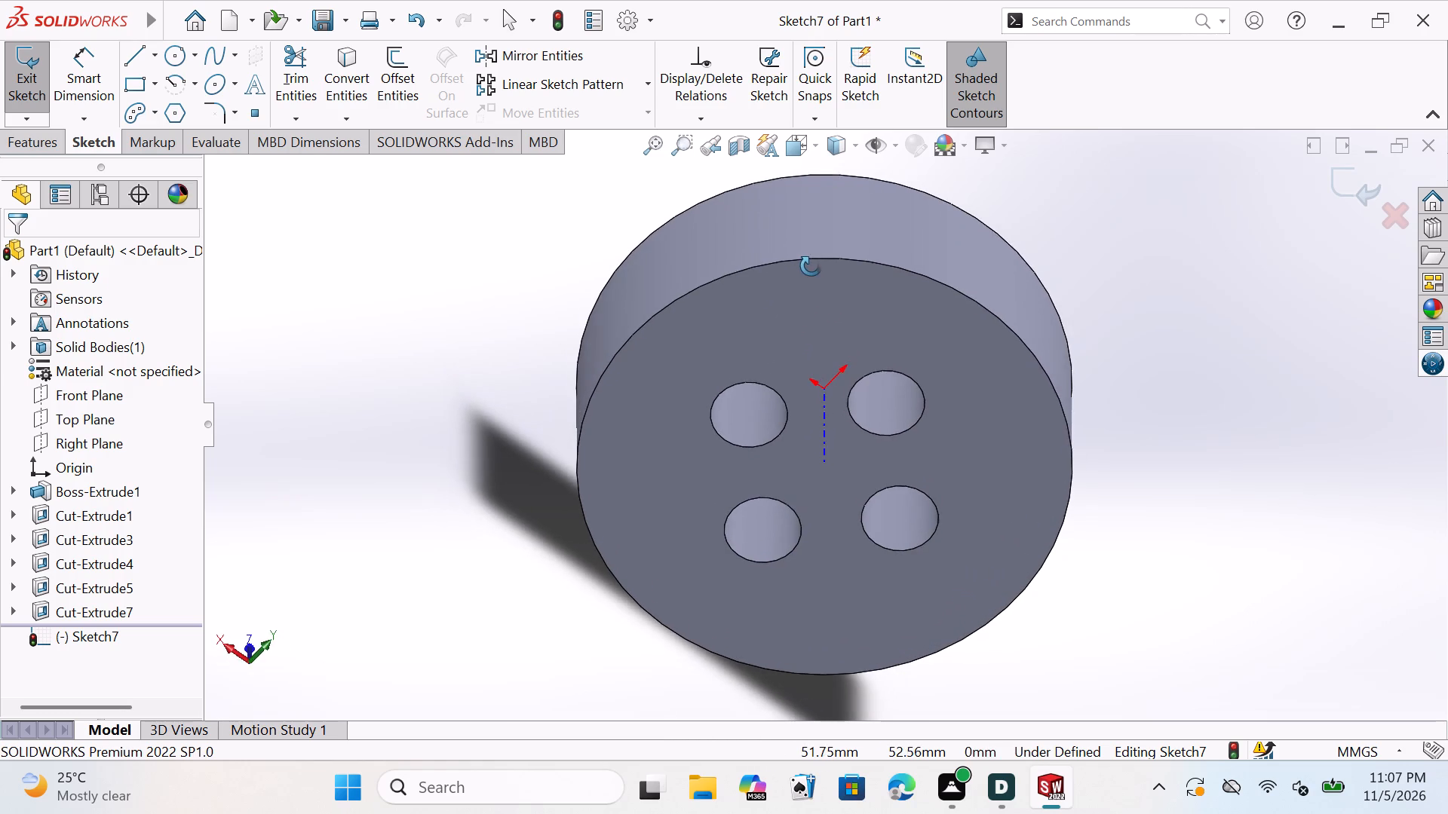
middle_click_drag(811, 266, 1014, 430)
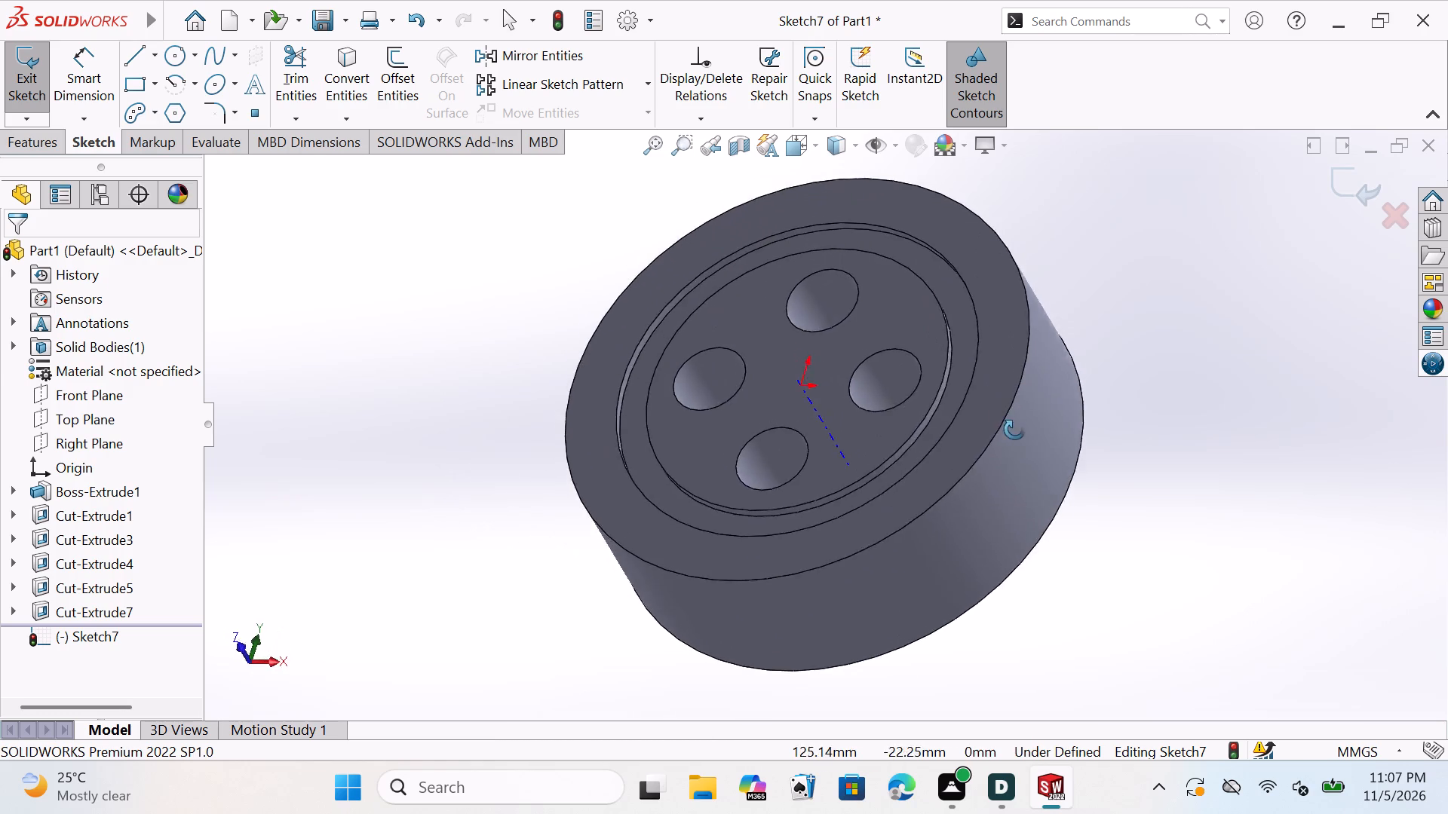
middle_click_drag(1014, 430, 1030, 566)
middle_click_drag(1060, 519, 1074, 506)
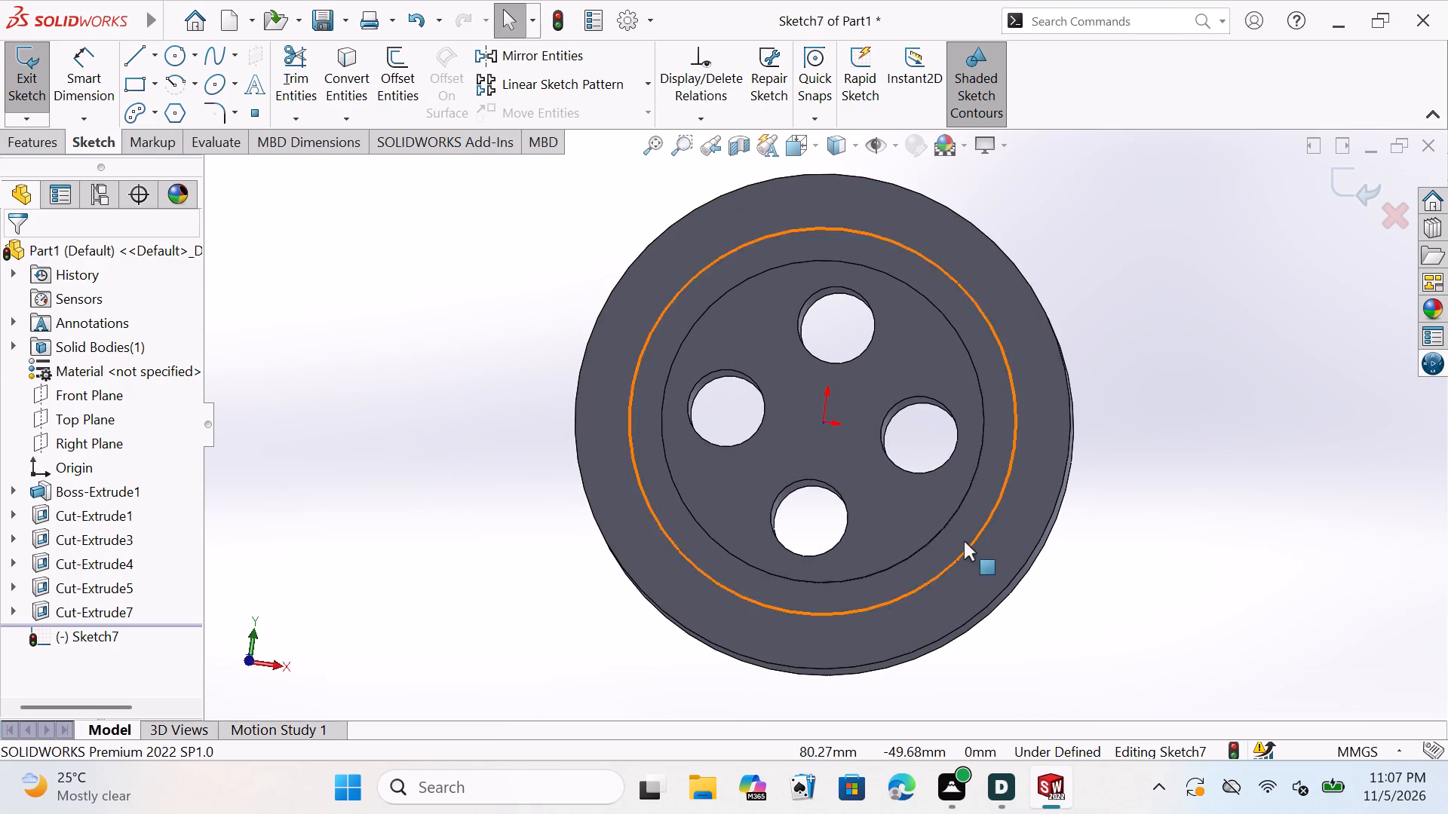
middle_click_drag(955, 528, 1020, 547)
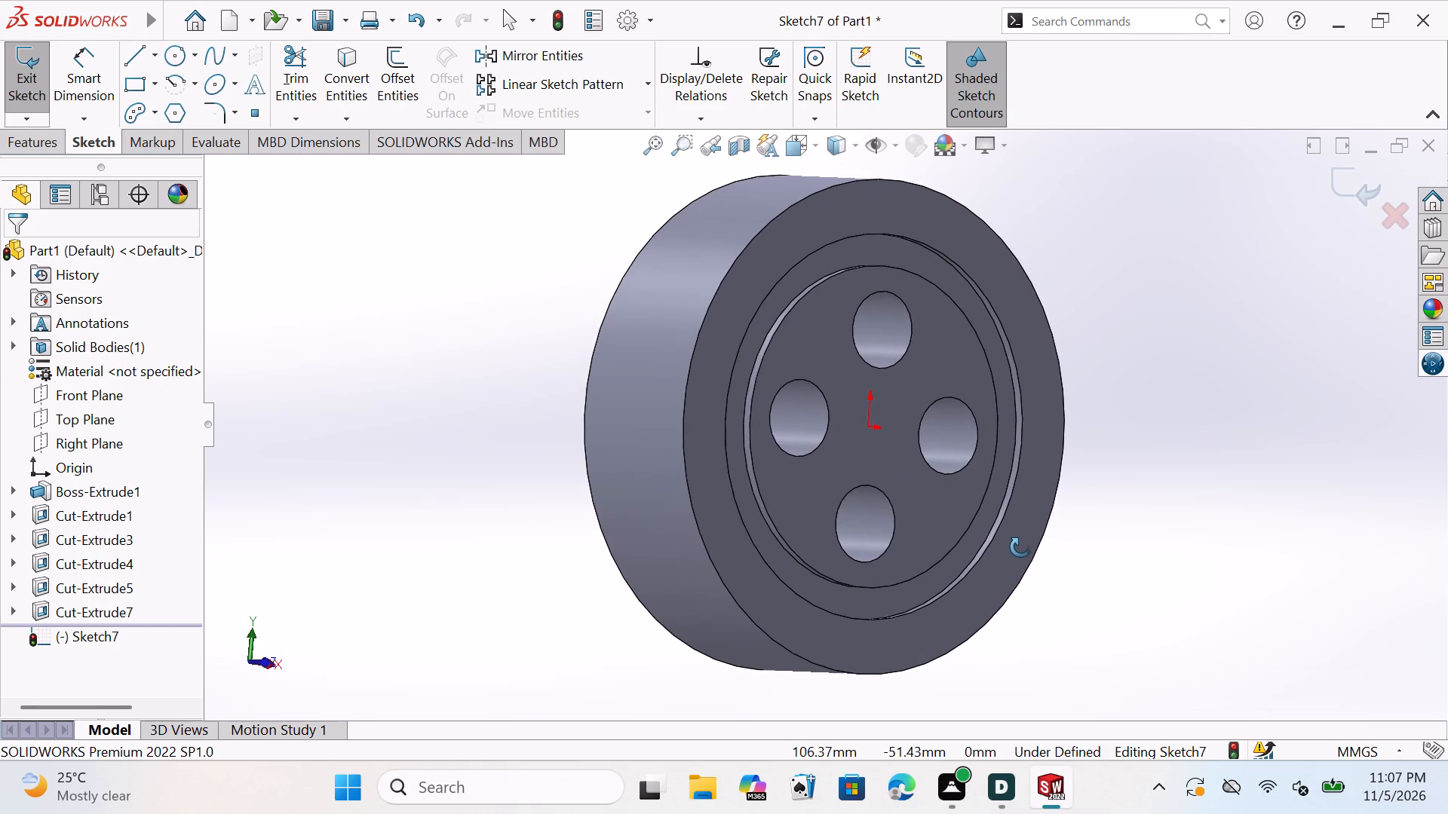
middle_click_drag(1020, 547, 1026, 543)
middle_click_drag(1017, 548, 988, 558)
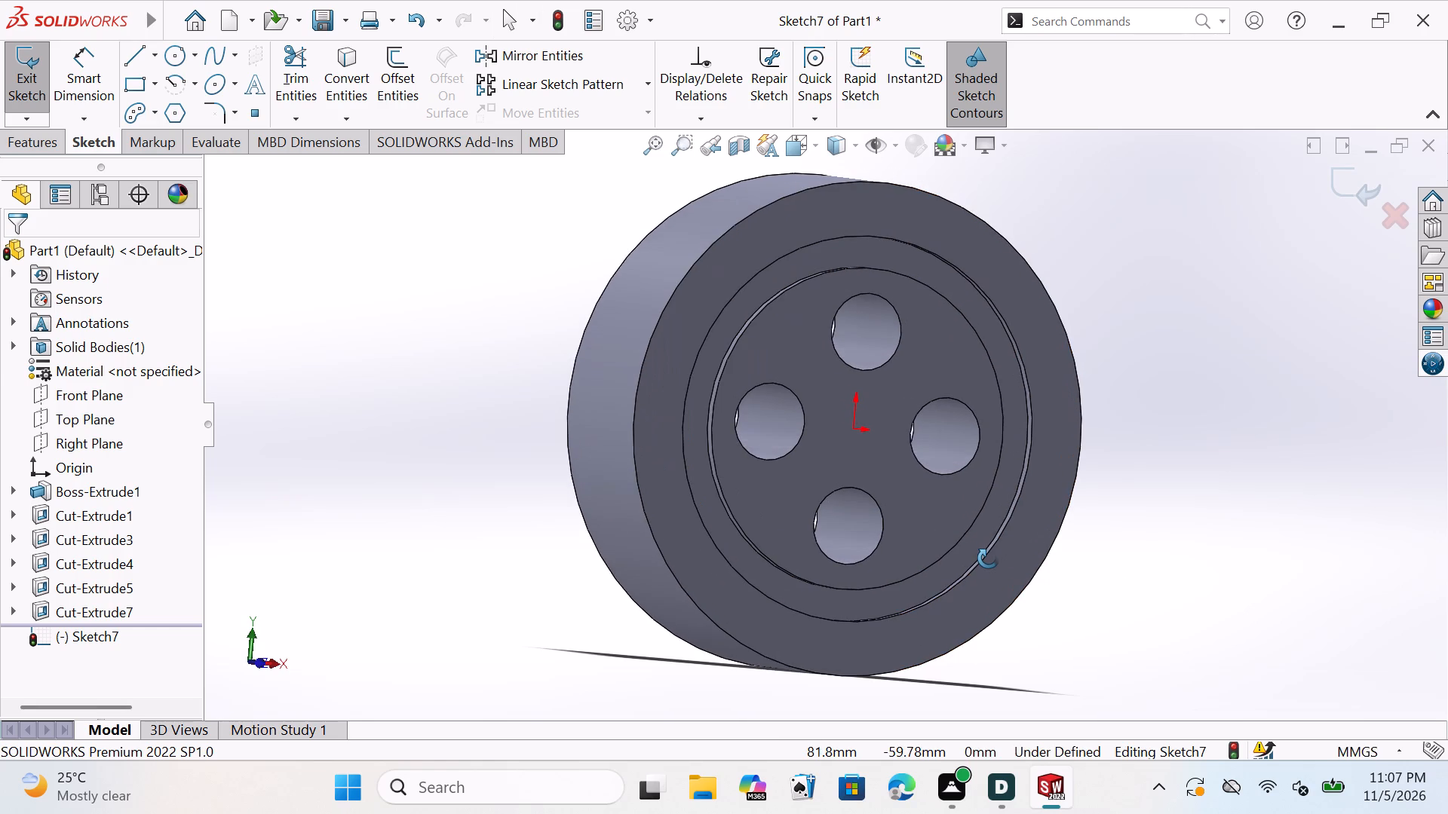
middle_click_drag(988, 558, 937, 540)
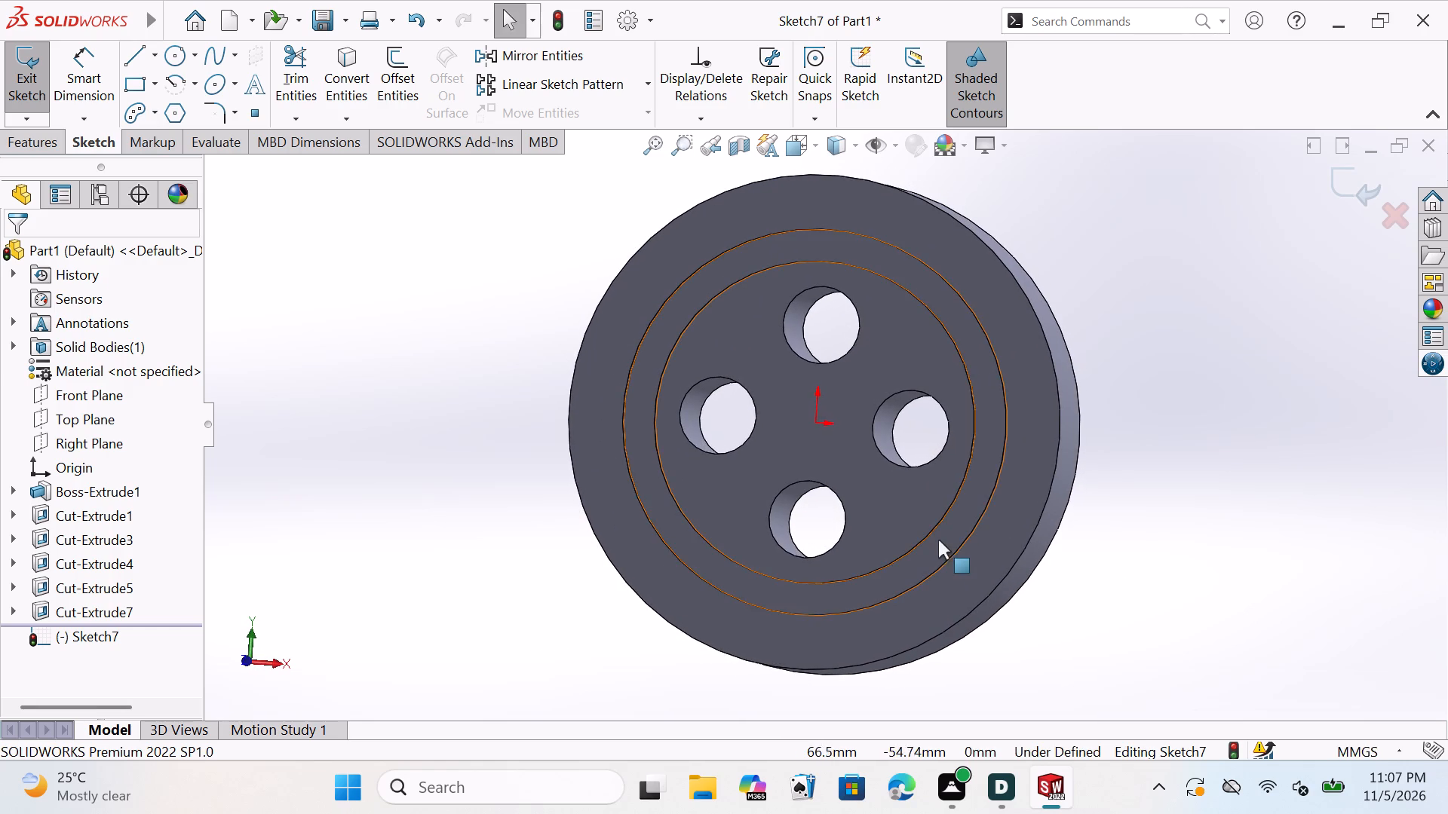
key("Escape")
key("Escape")
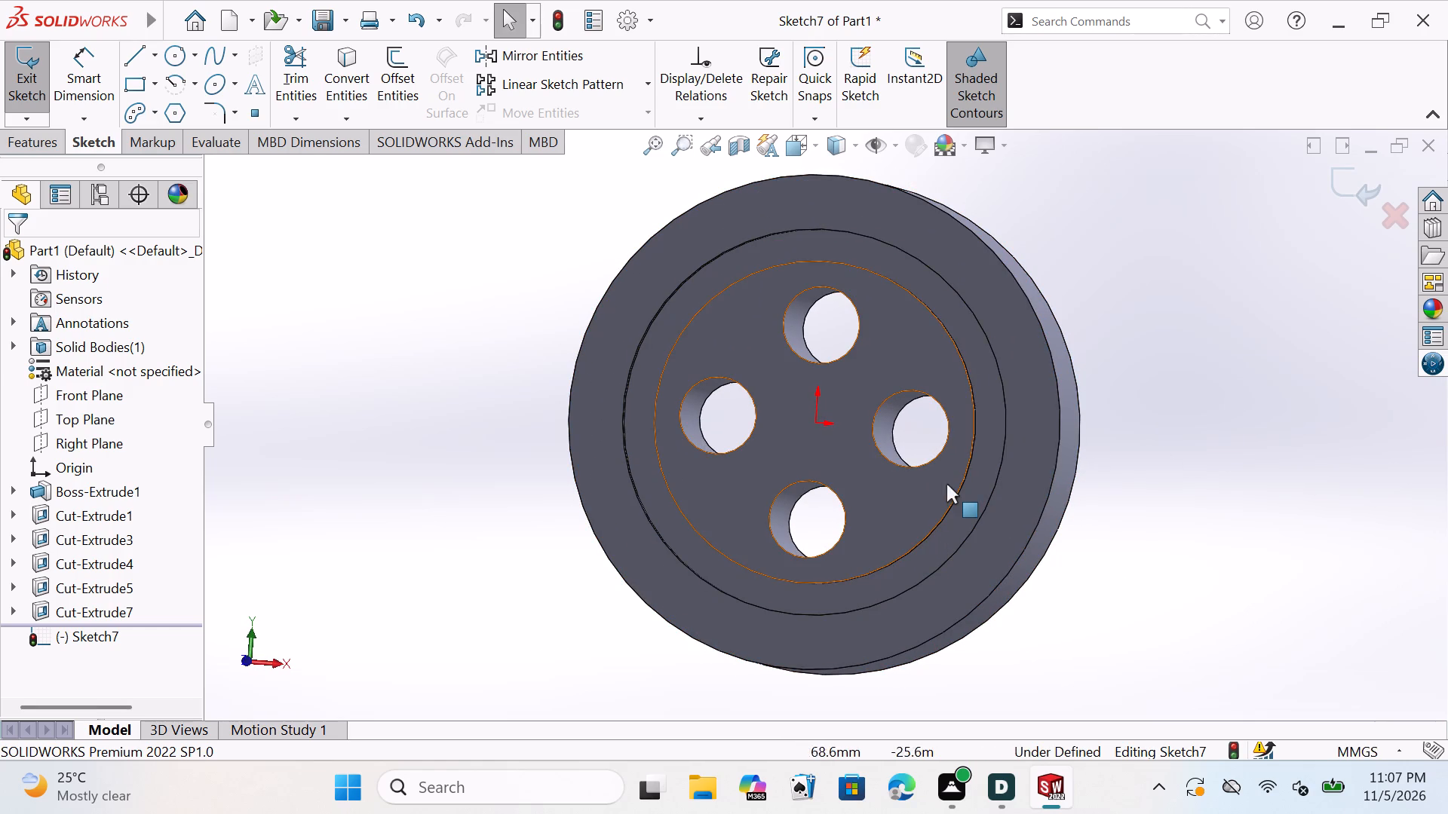
key("Escape")
key("Escape")
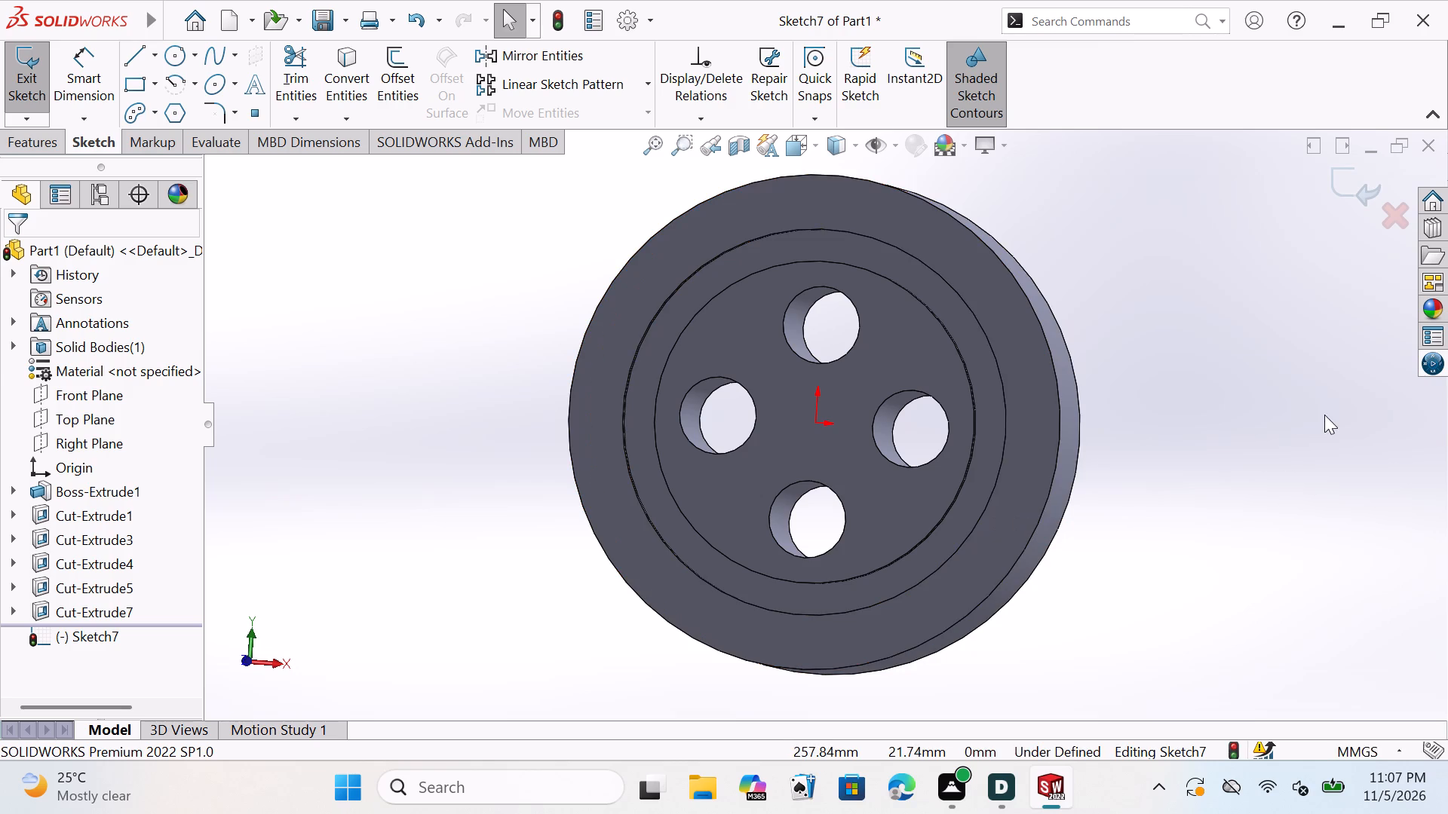
key("Escape")
key("Escape")
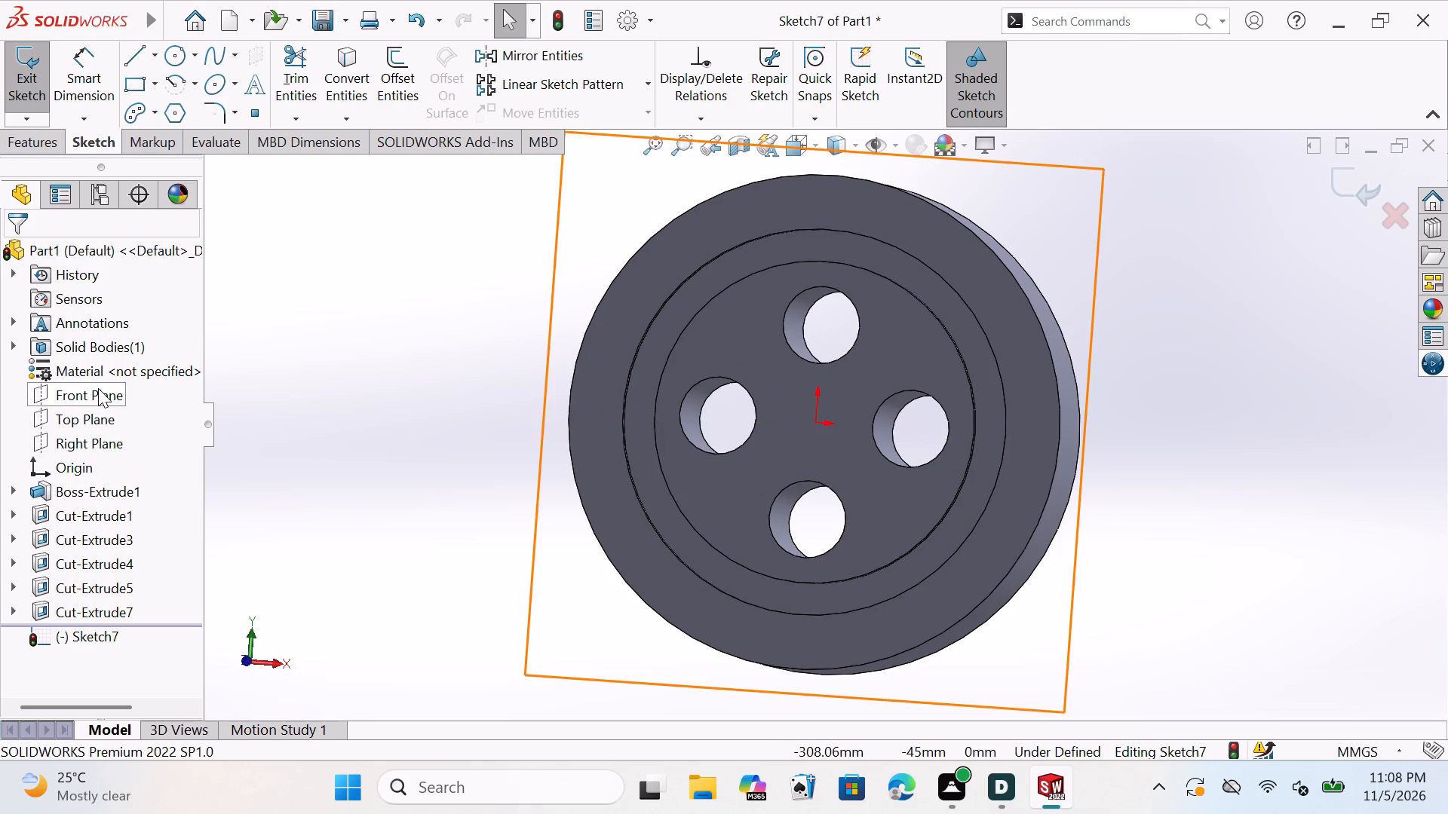
Sketch a circle centred on the origin with a radius of about 25 mm, viewed normal to the Front Plane.
left_click(98, 390)
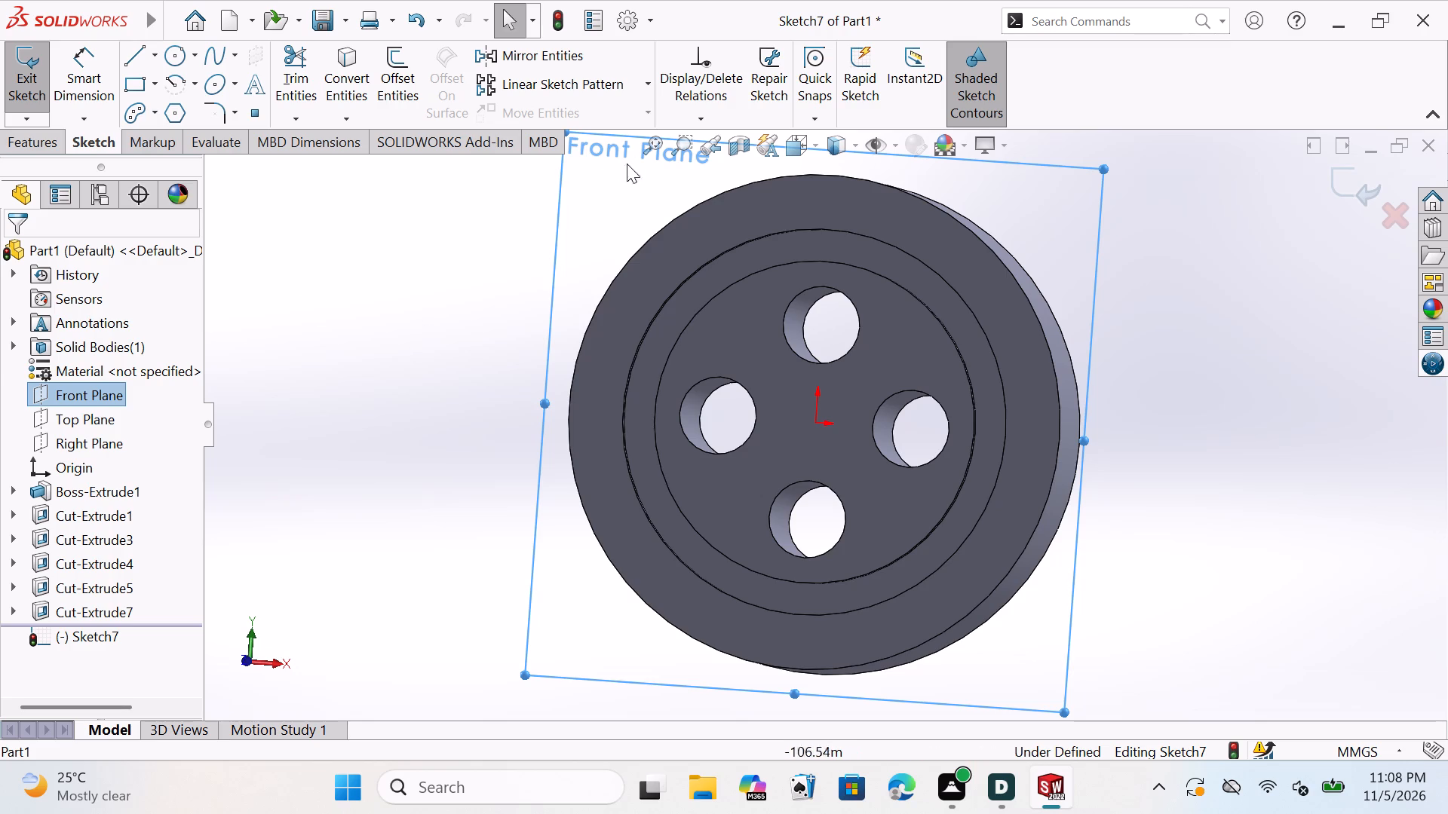
left_click(794, 142)
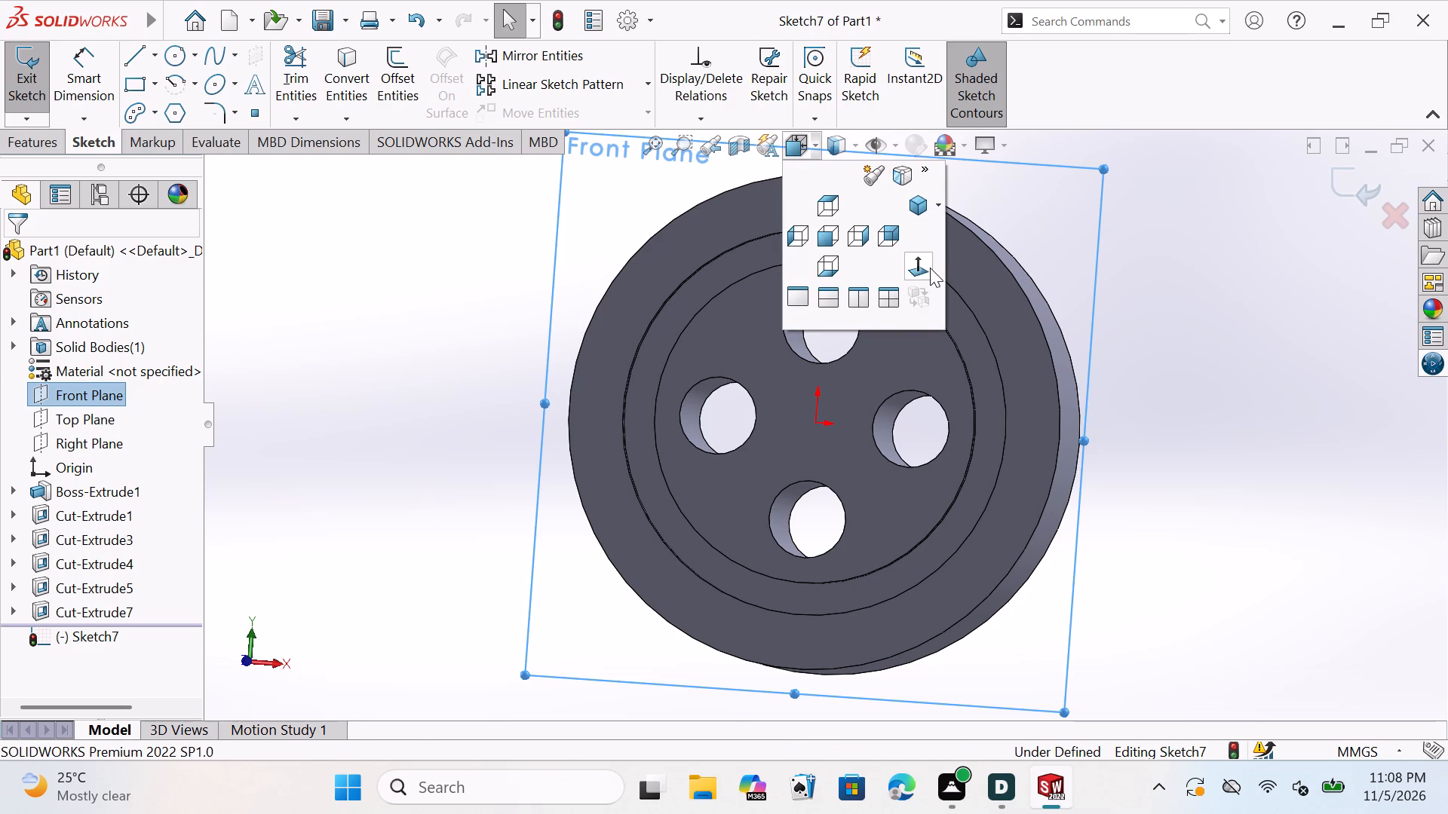
left_click(921, 268)
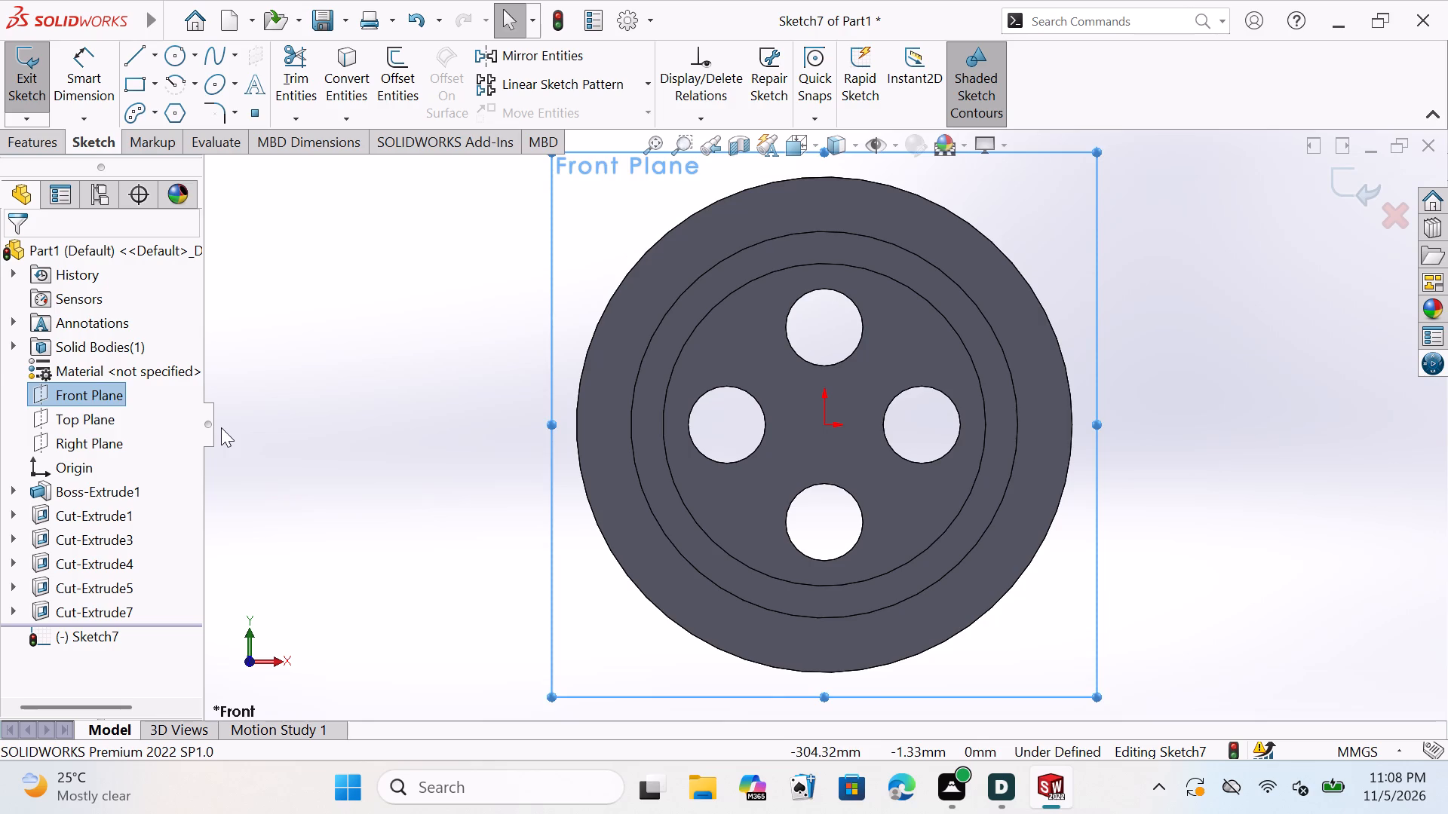
key("Escape")
key("Escape")
key("Escape")
key("Escape")
key("Escape")
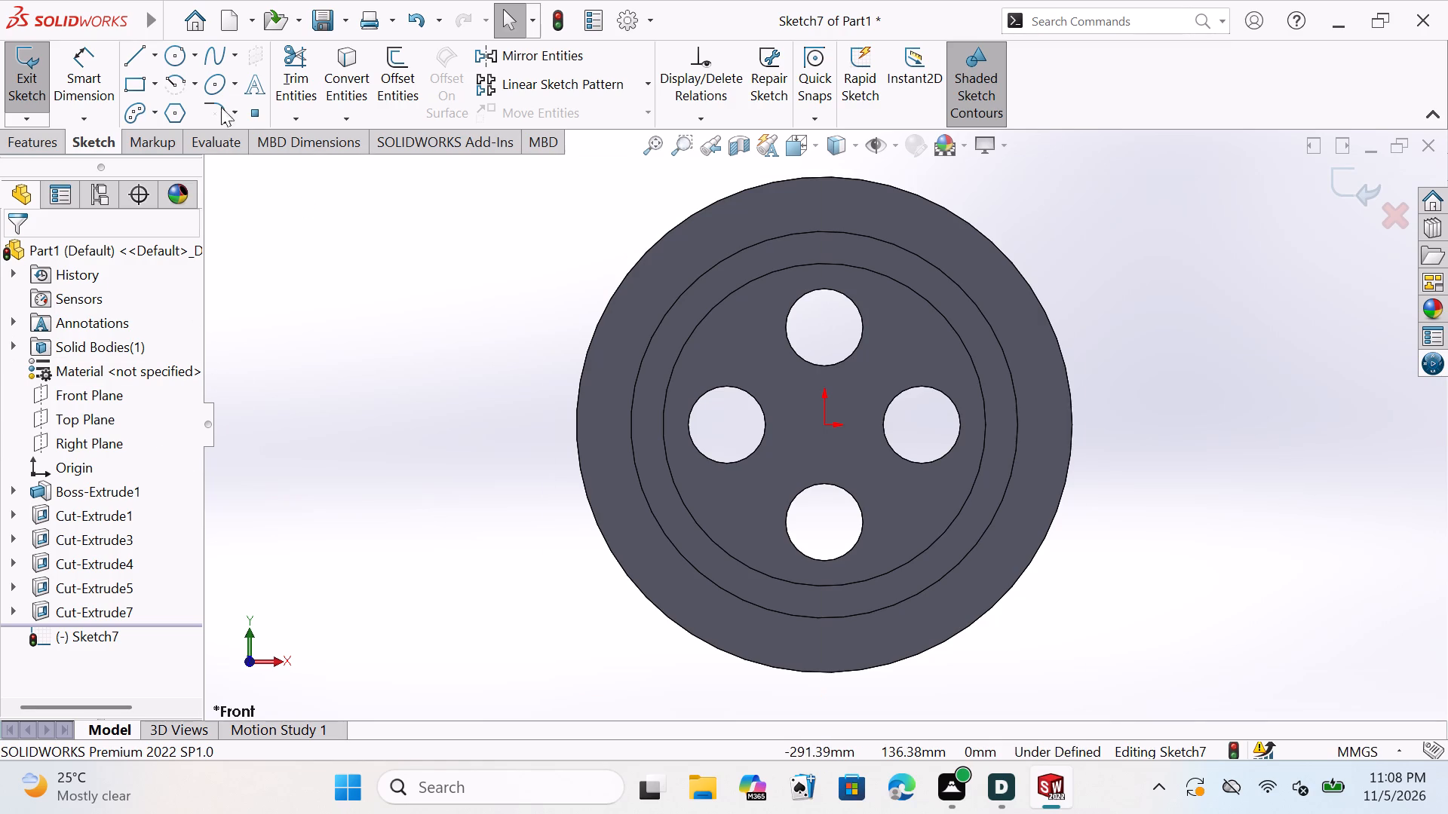
left_click(171, 49)
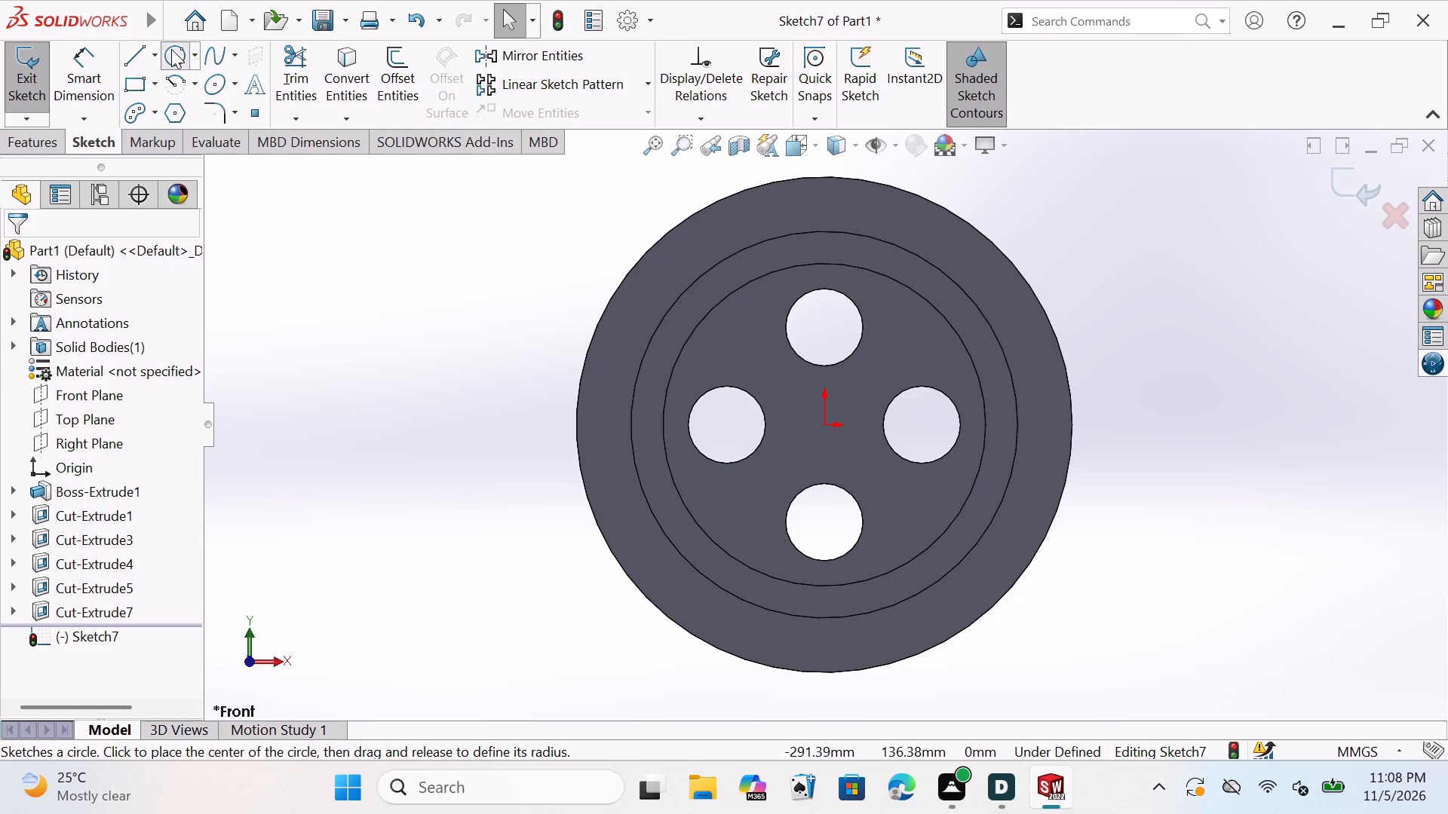
left_click(825, 424)
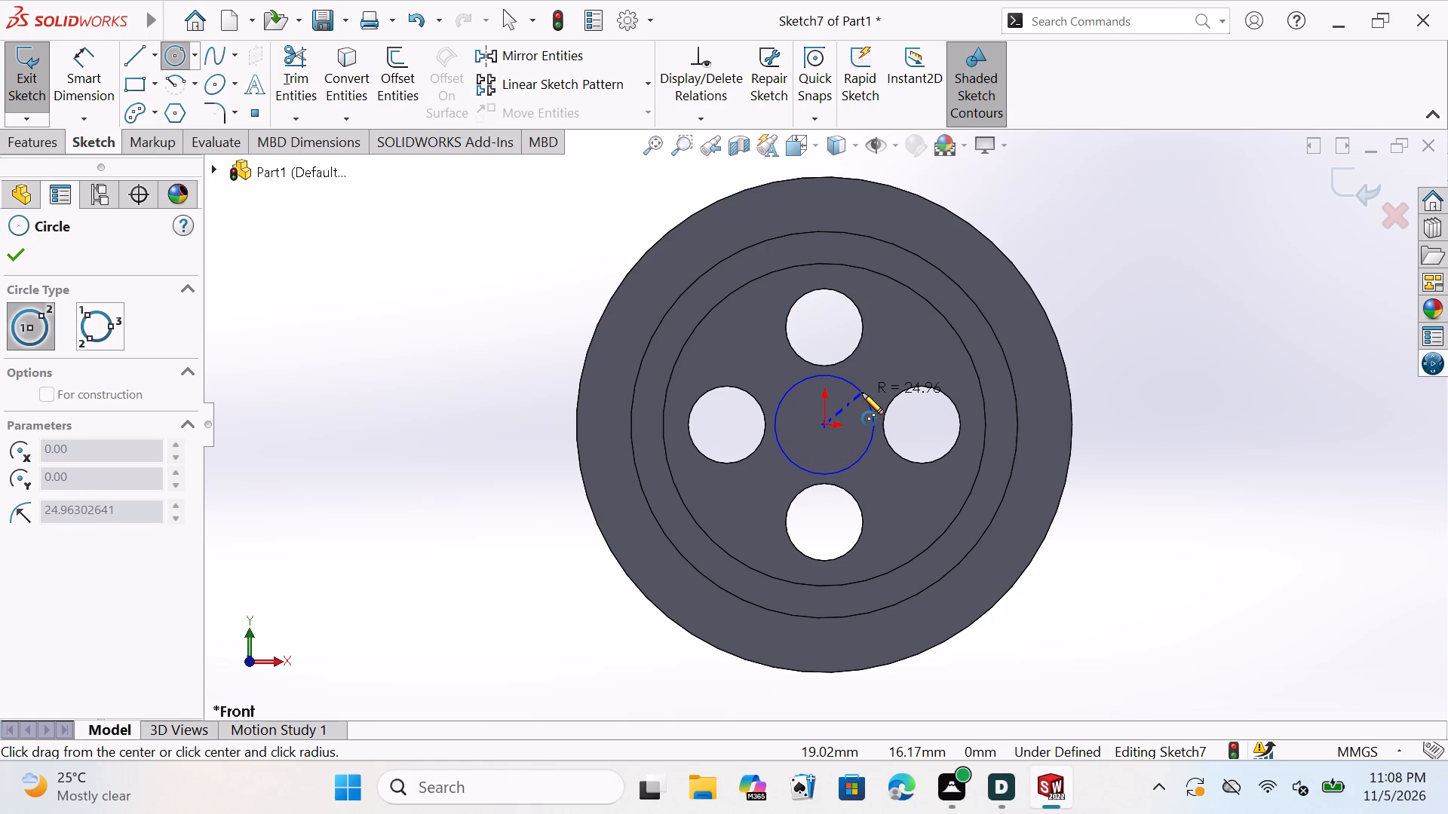
left_click(862, 393)
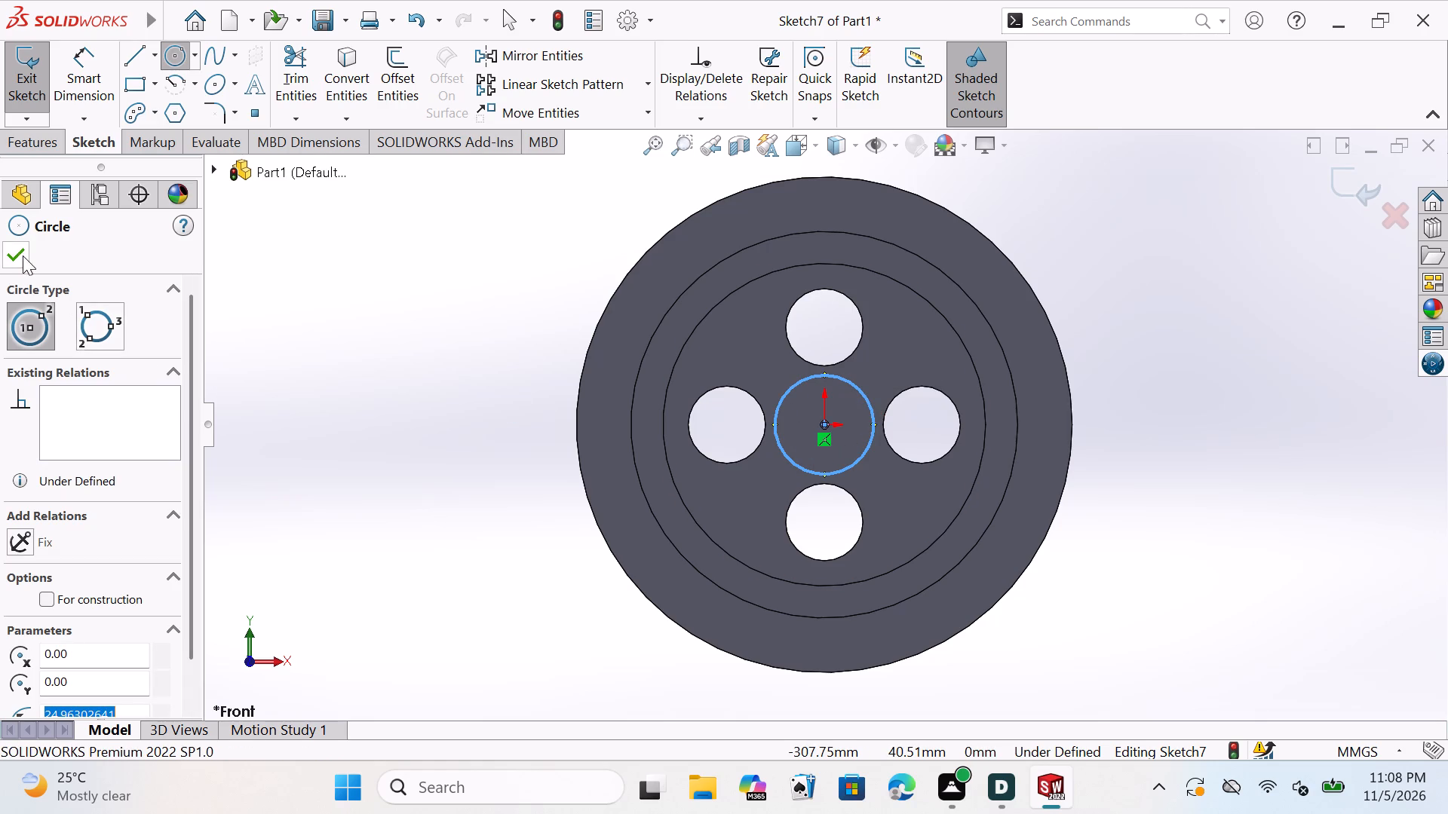
left_click(11, 253)
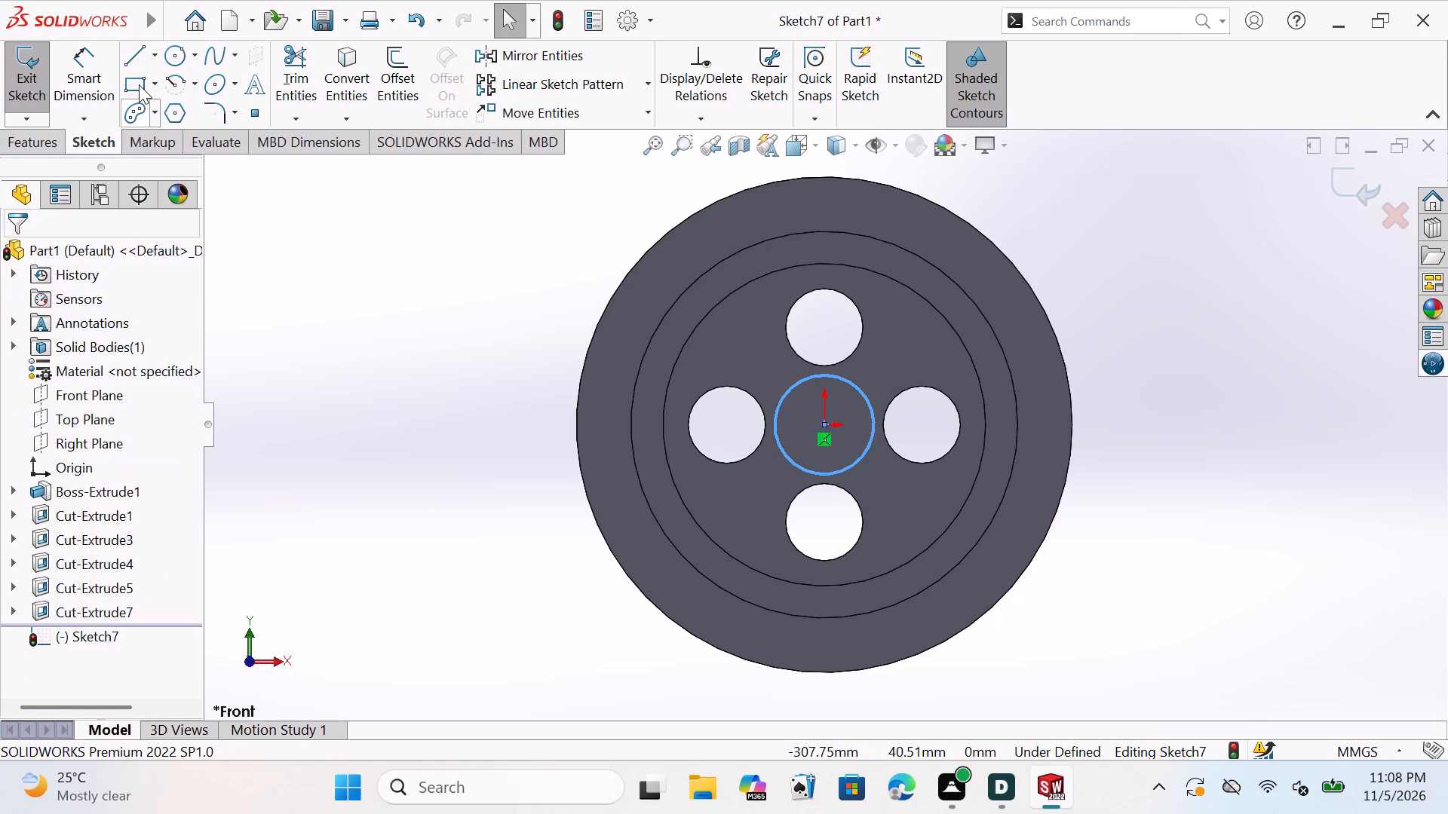
Dimension the central circle's diameter and set it to 25 mm.
left_click(90, 69)
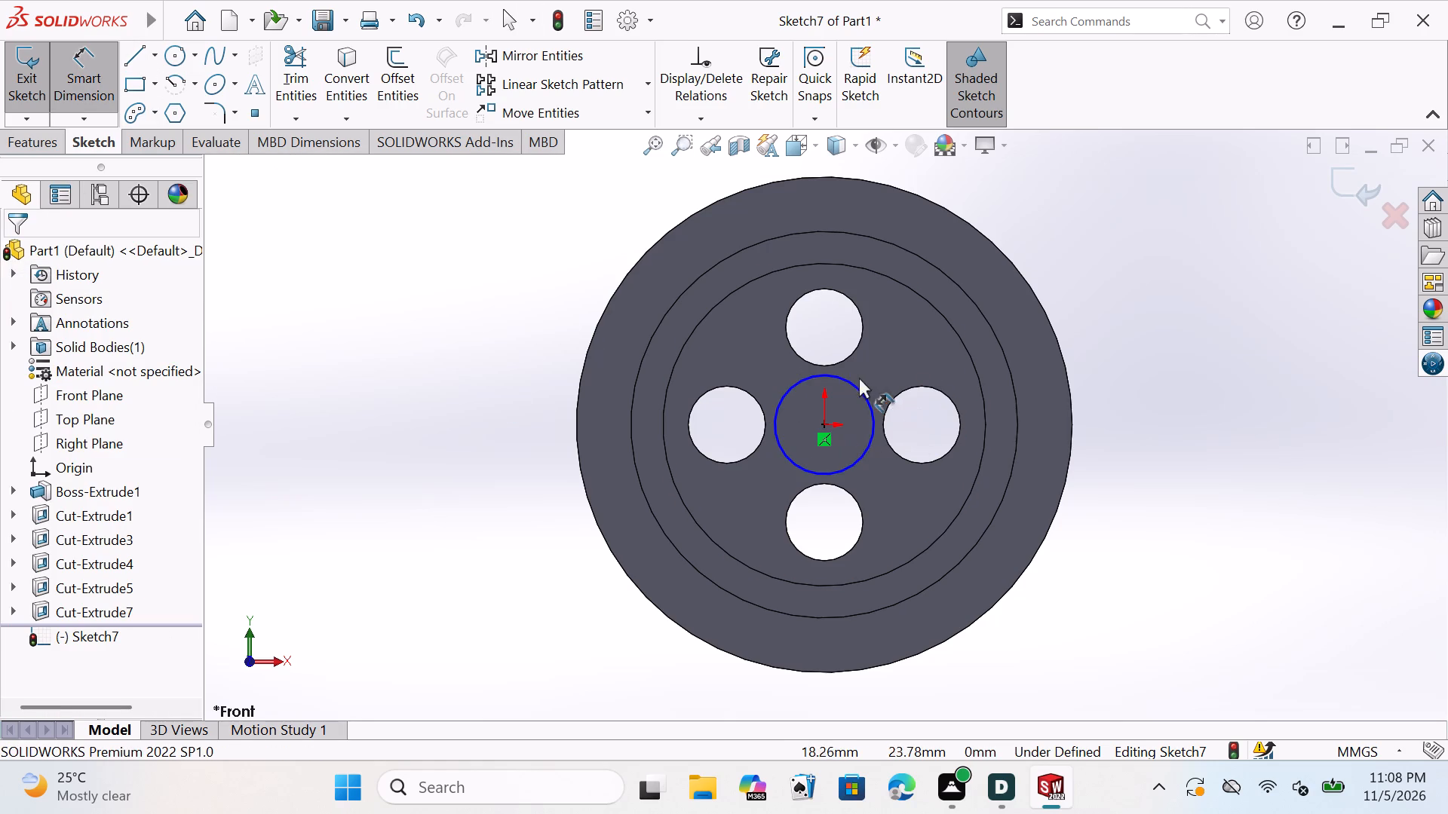
left_click(855, 387)
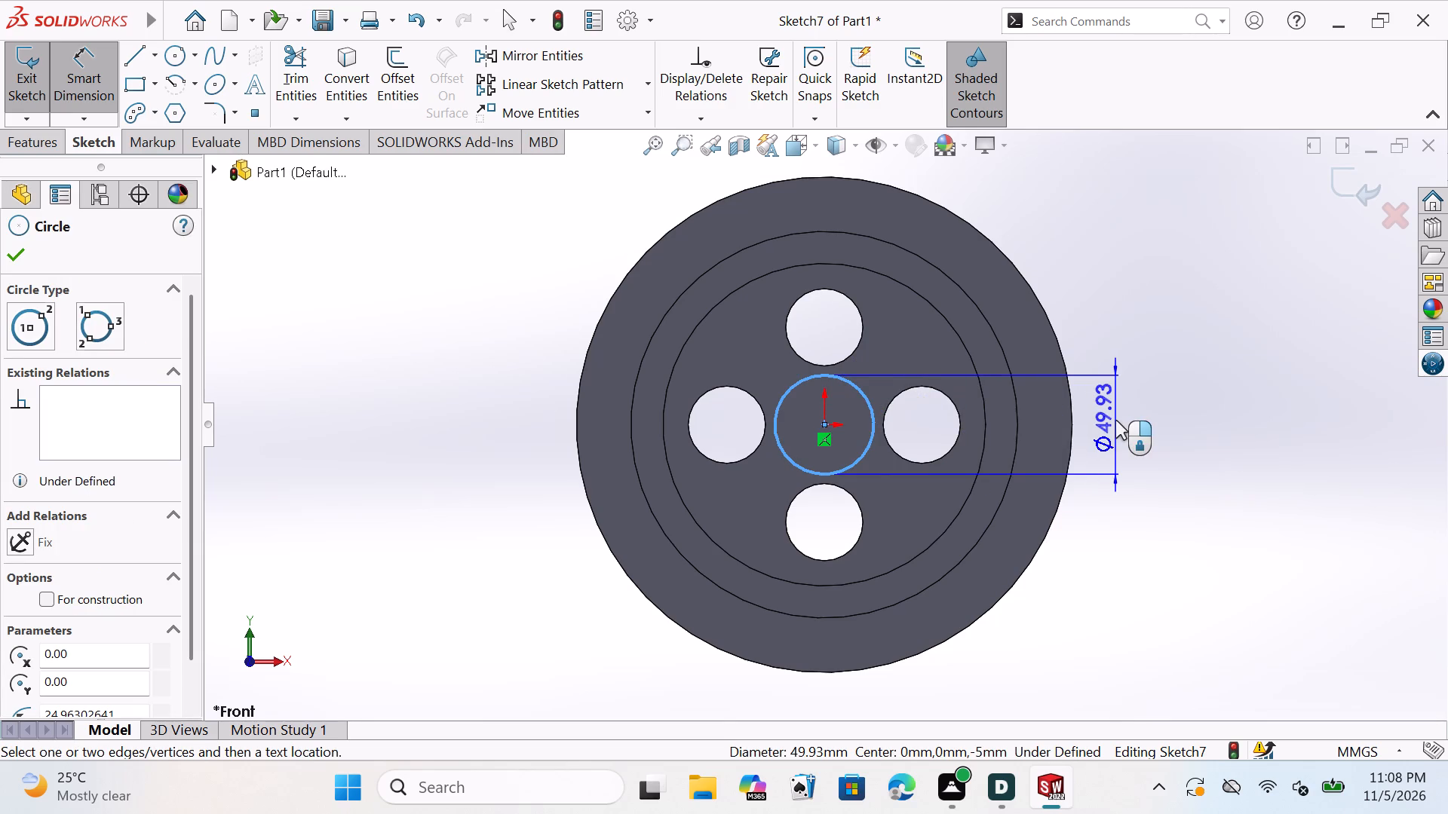
left_click(1115, 420)
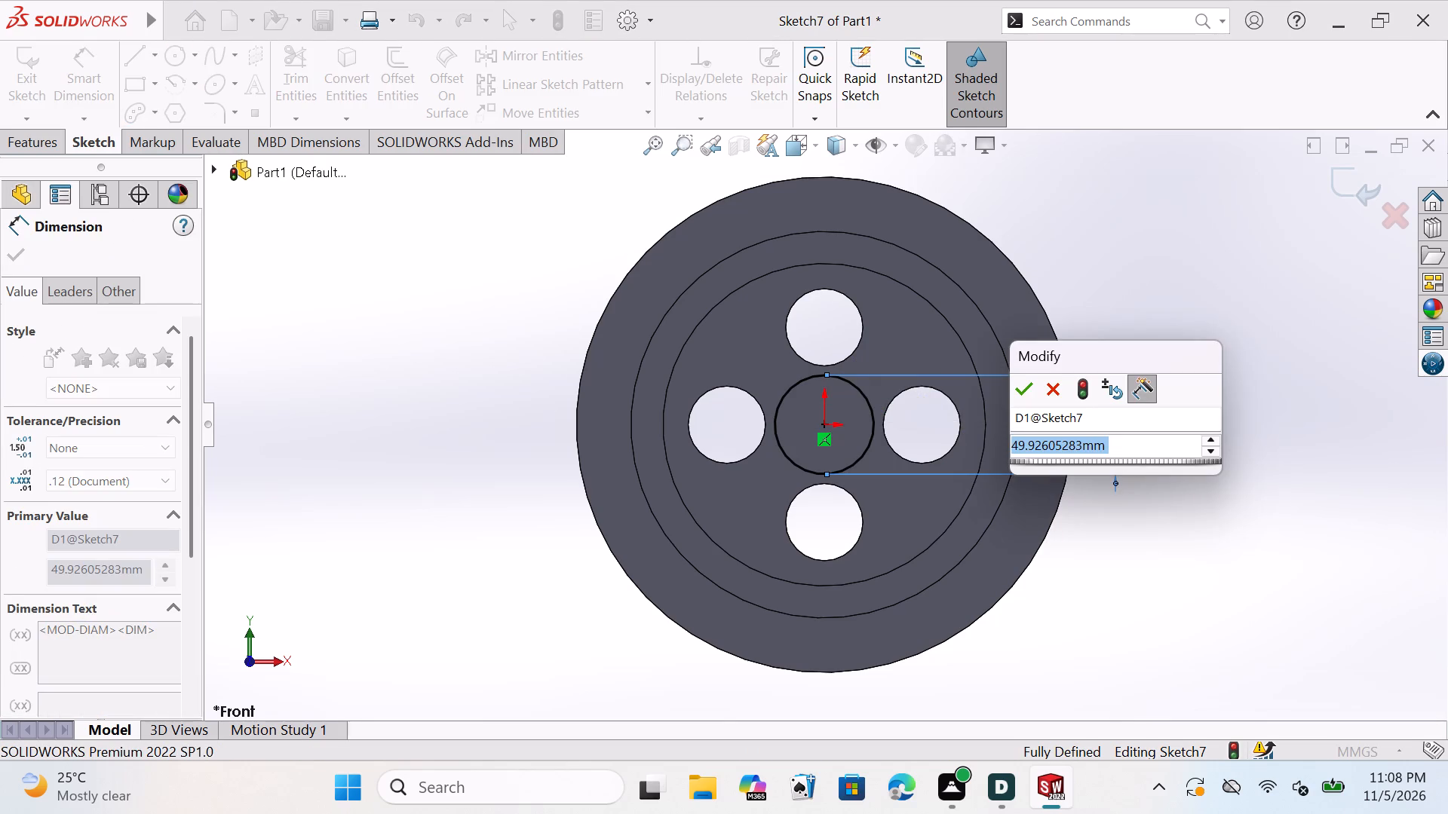
left_click(1123, 438)
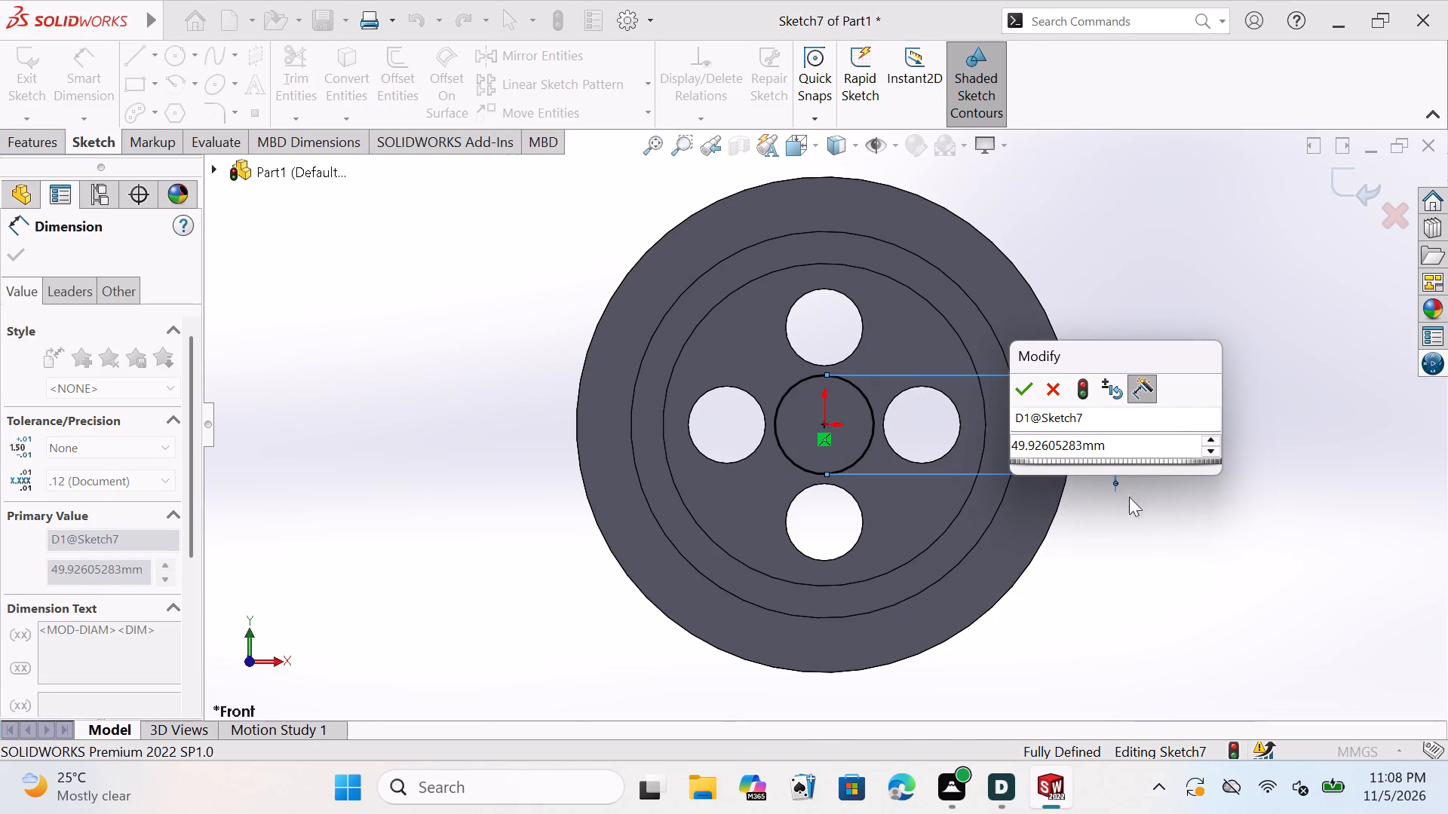
key("BackSpace")
key("BackSpace")
key("BackSpace")
key("BackSpace")
key("BackSpace")
key("BackSpace")
key("BackSpace")
key("BackSpace")
key("BackSpace")
key("BackSpace")
key("BackSpace")
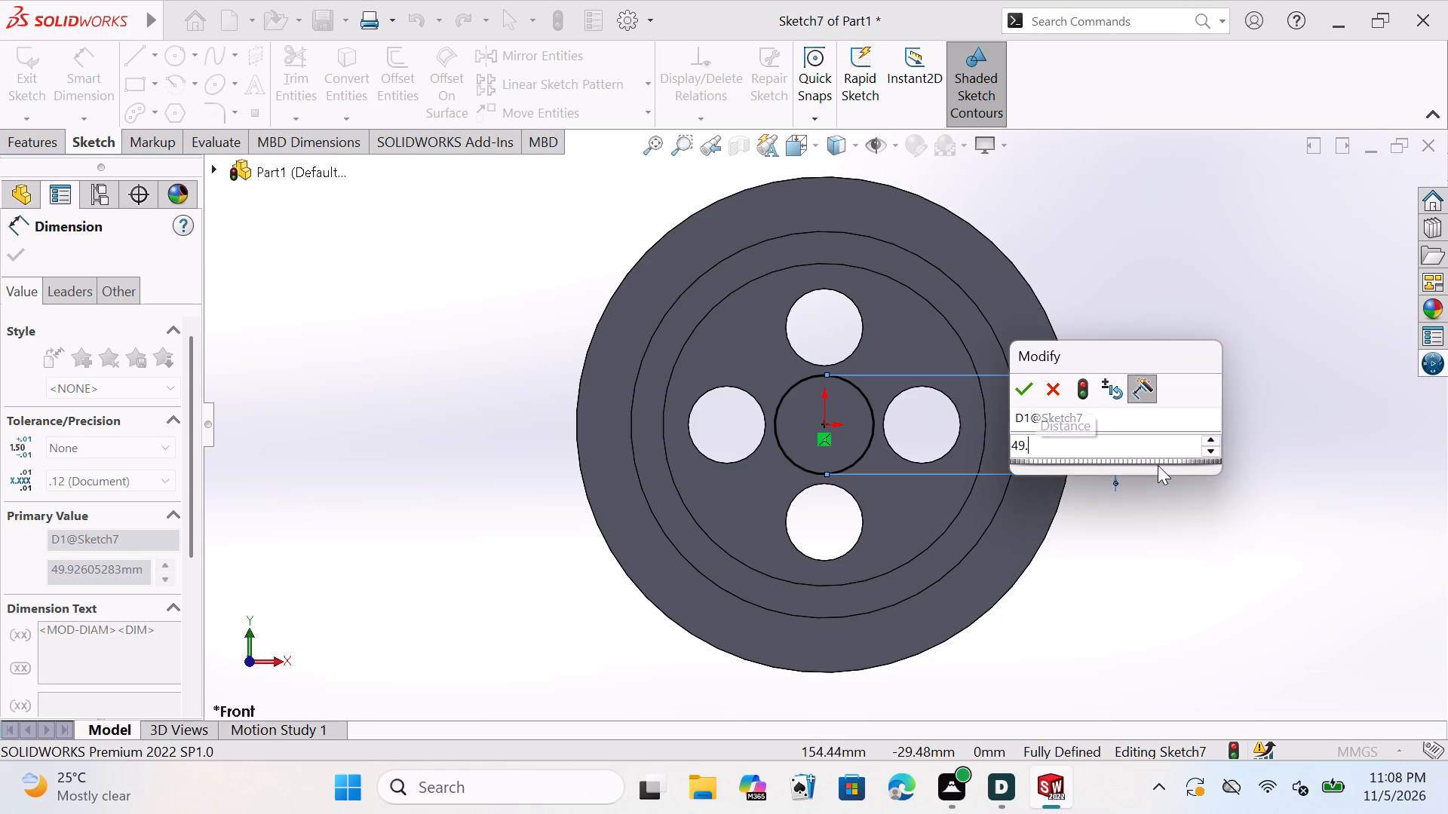
key("BackSpace")
key("BackSpace")
key("BackSpace")
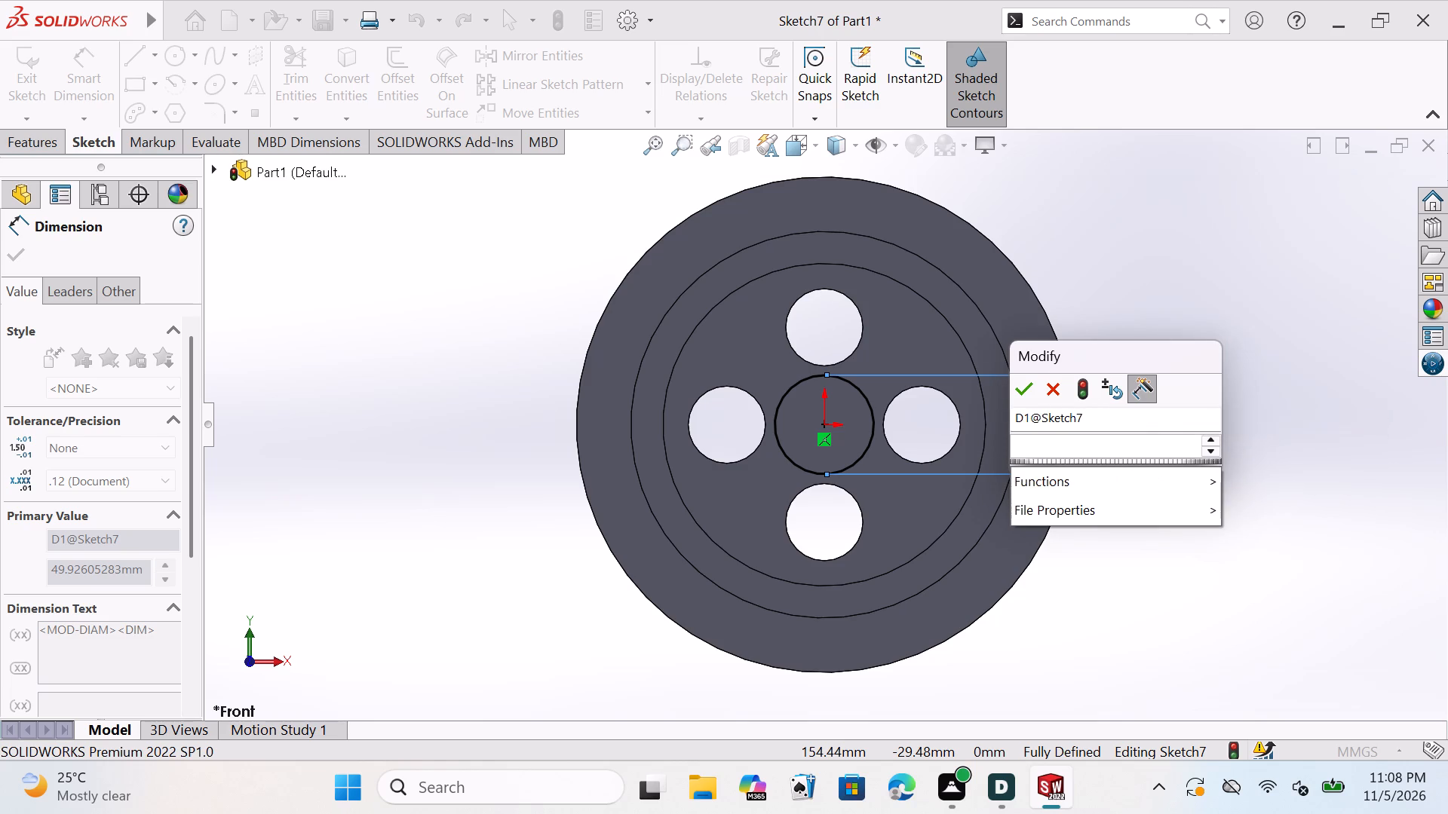
key("2")
key("5")
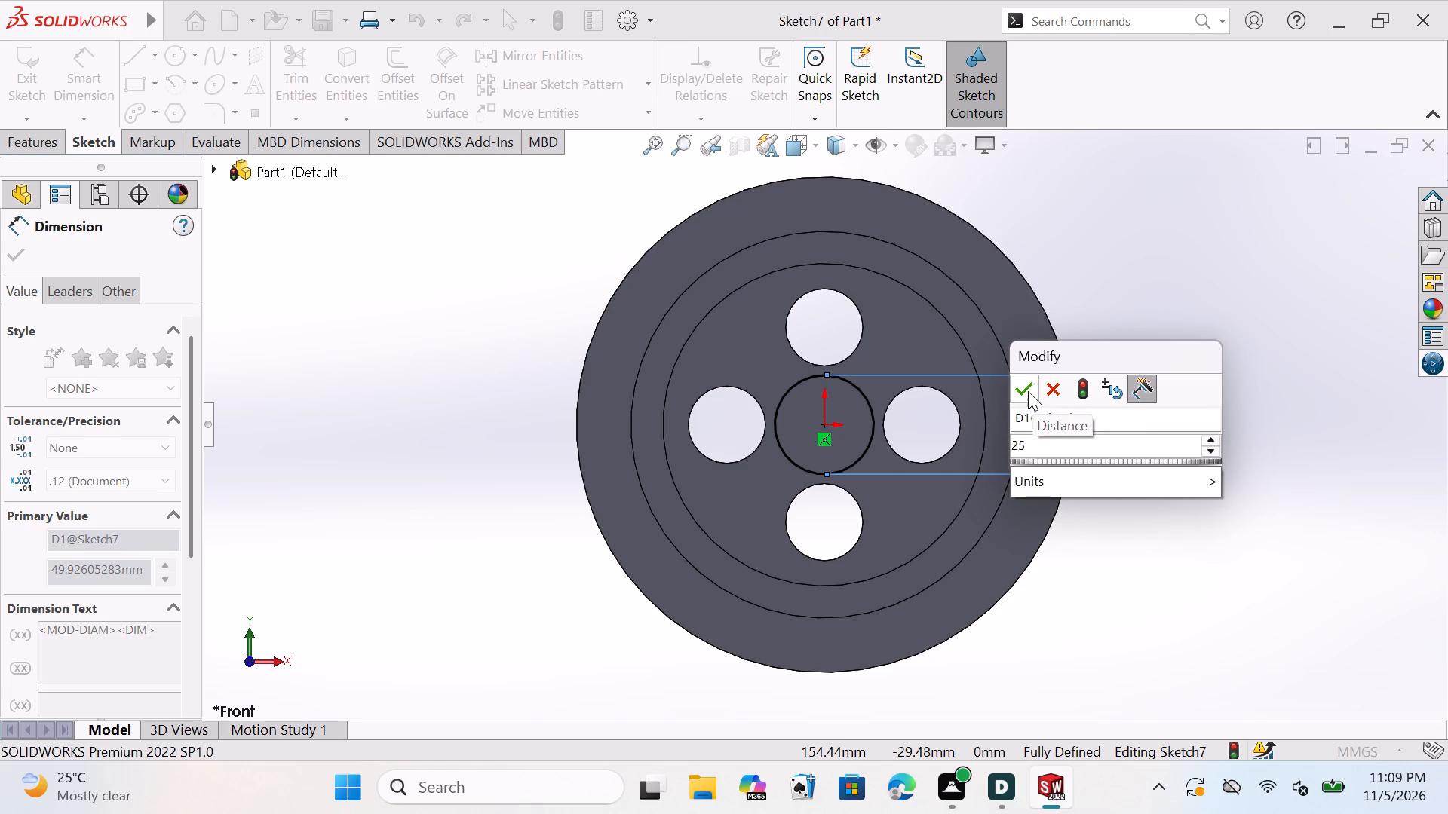
double_click(1027, 385)
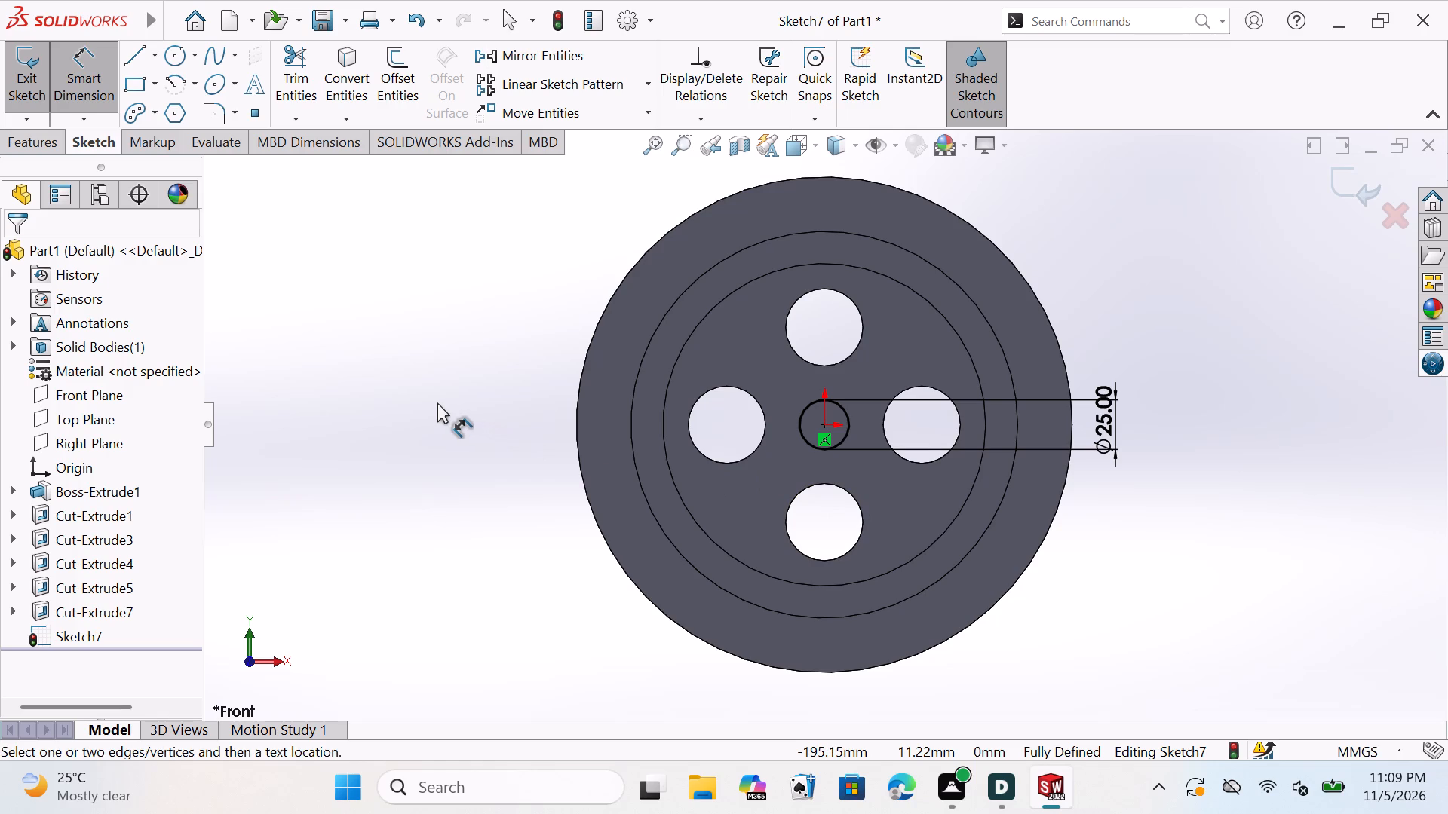
key("Escape")
key("Escape")
key("Escape")
key("Escape")
key("Escape")
key("Escape")
key("Escape")
key("Escape")
key("Escape")
key("Escape")
key("Escape")
key("Escape")
key("Escape")
key("Escape")
key("Escape")
key("Escape")
key("Escape")
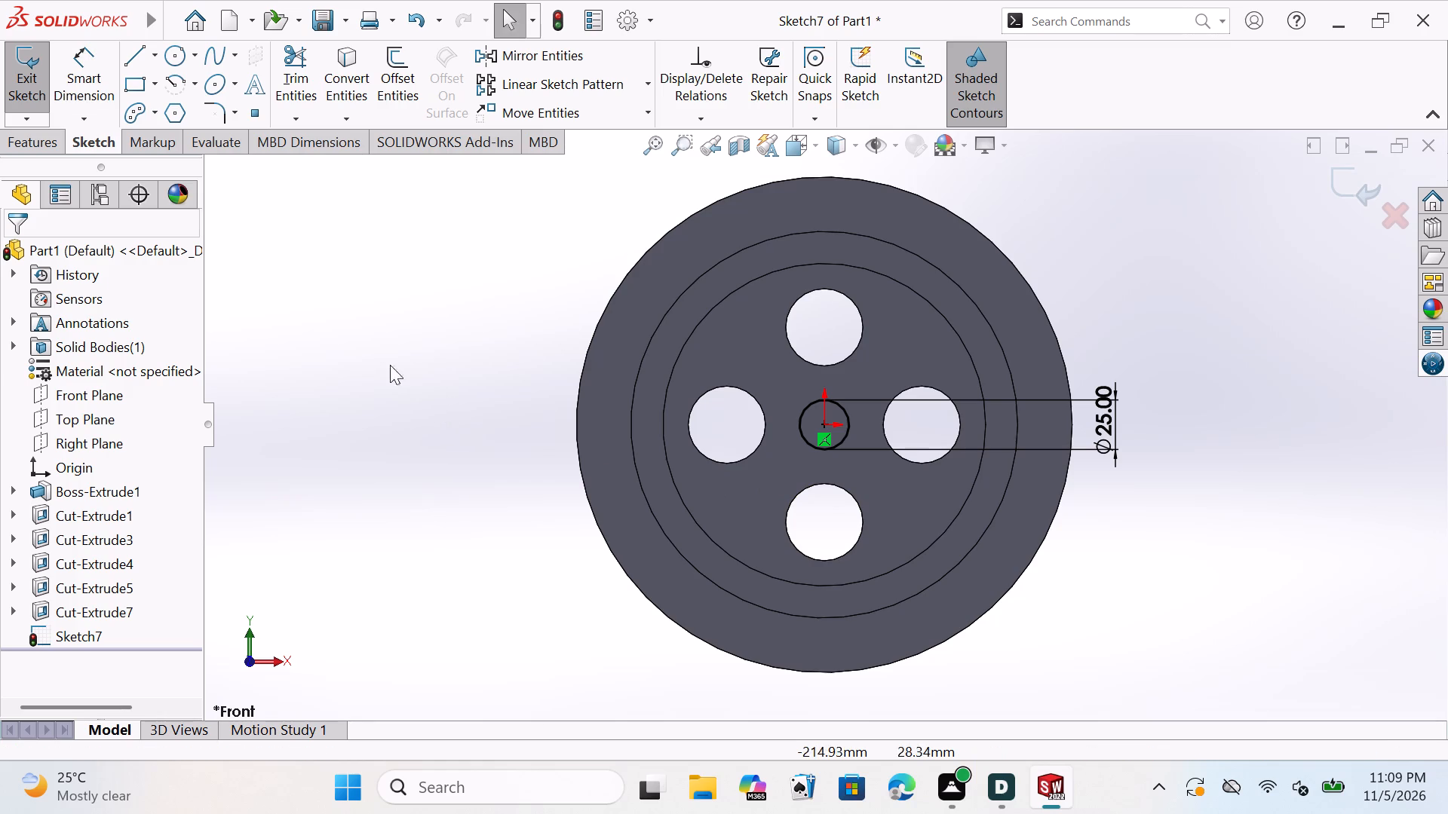
key("Escape")
key("Escape")
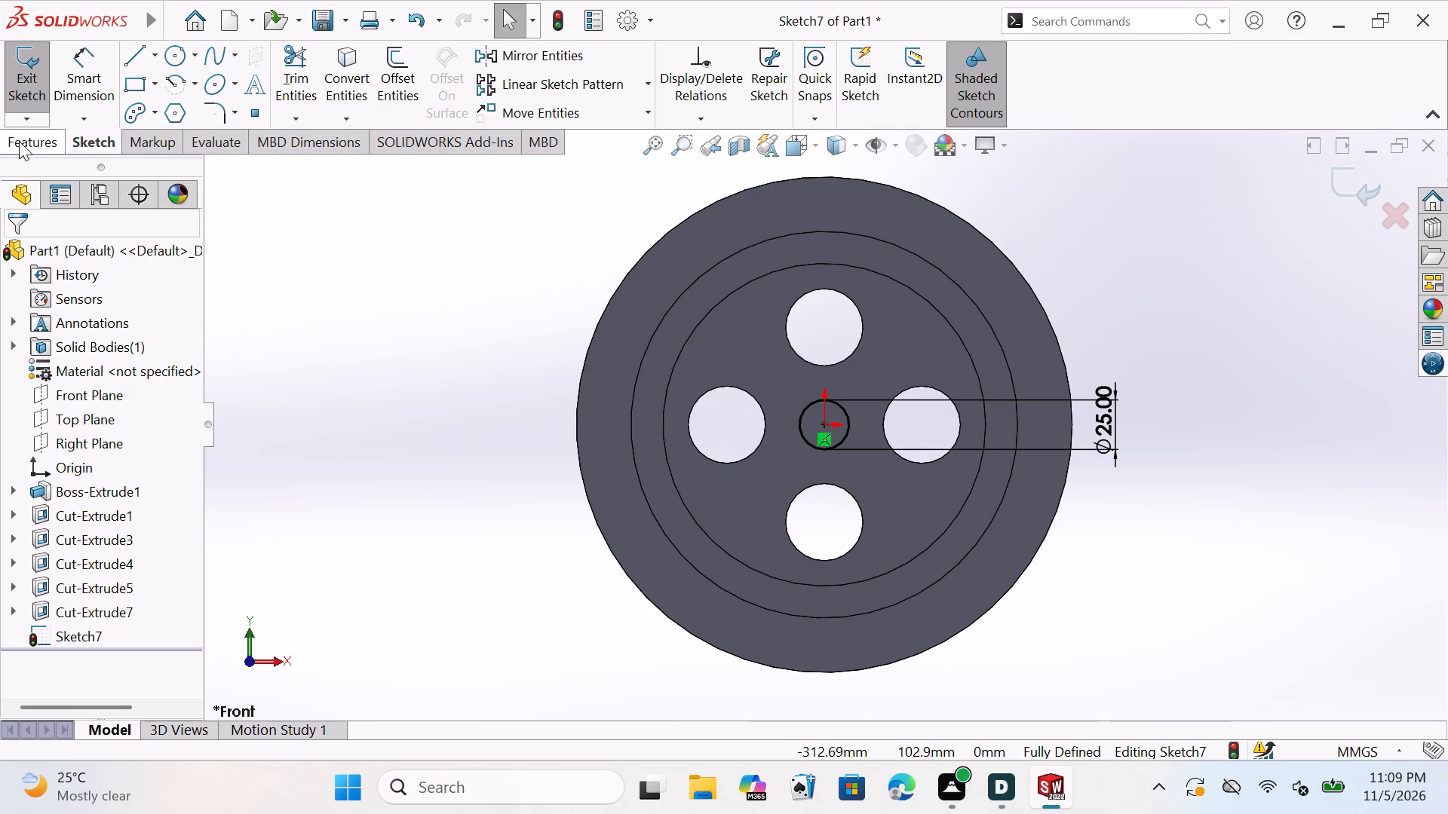
Extrude the 25 mm central circle as a boss to a blind depth of 22 mm, merged with the disc.
double_click(21, 140)
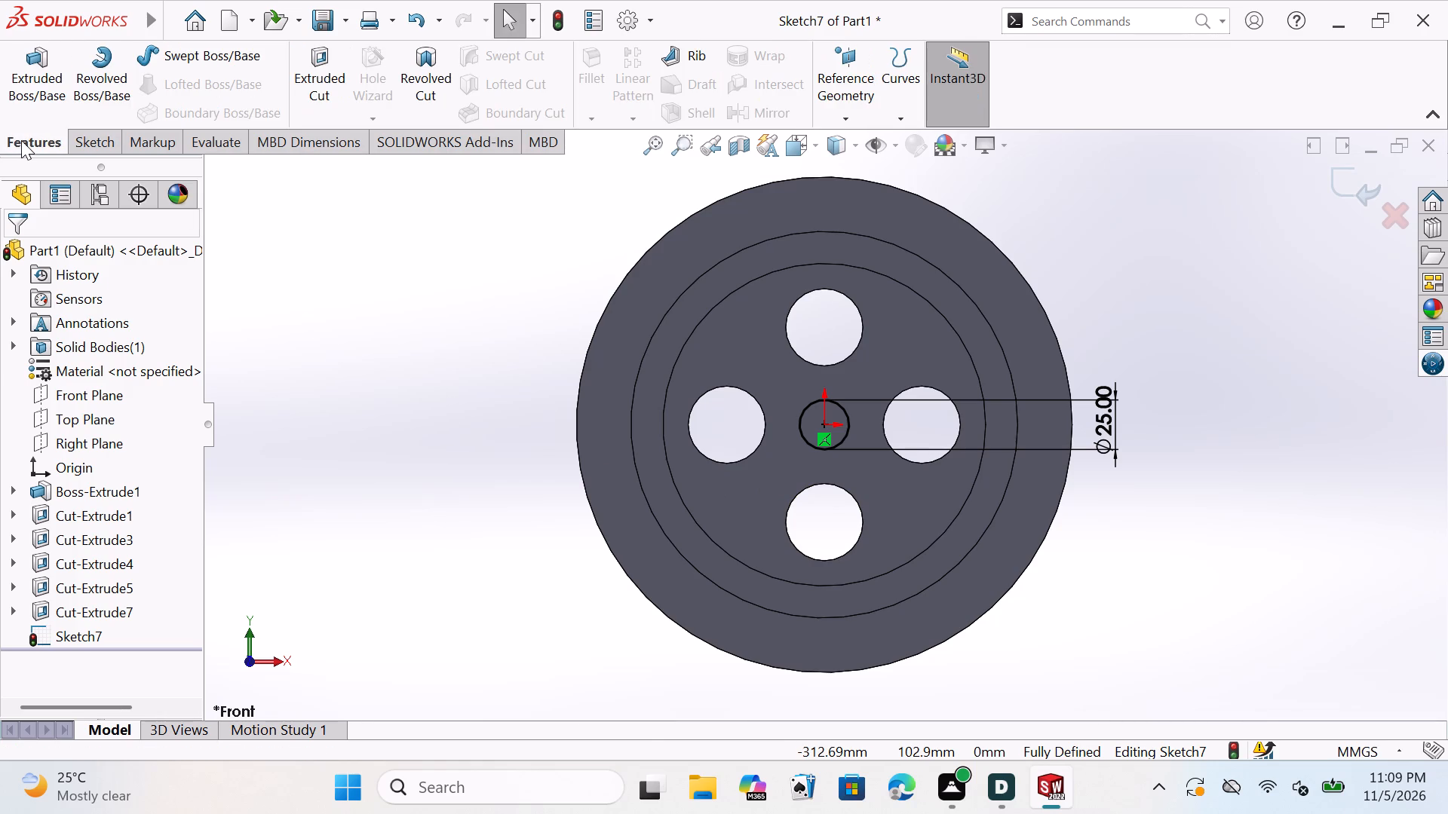
left_click(44, 90)
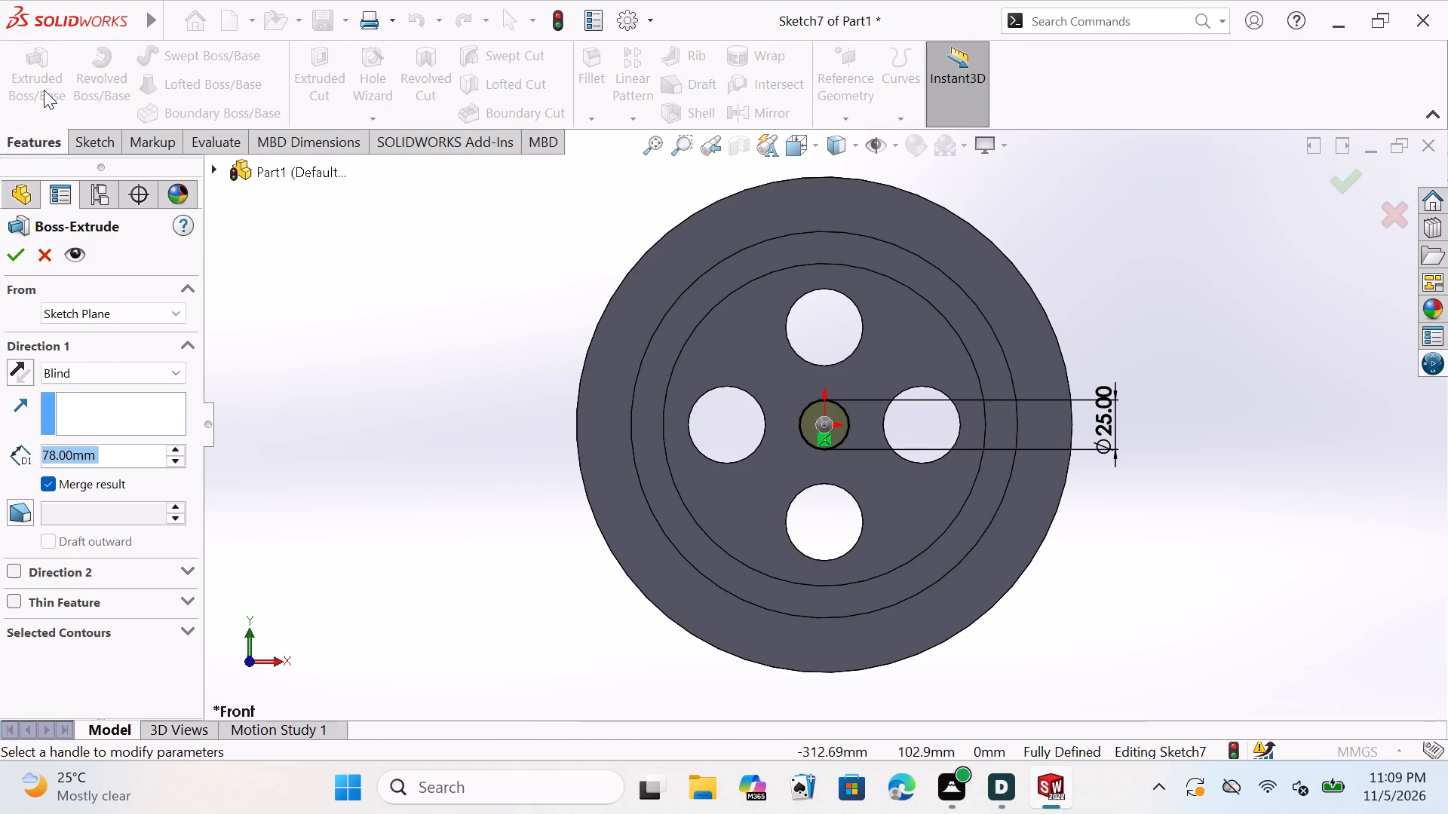
left_click(156, 455)
key("BackSpace")
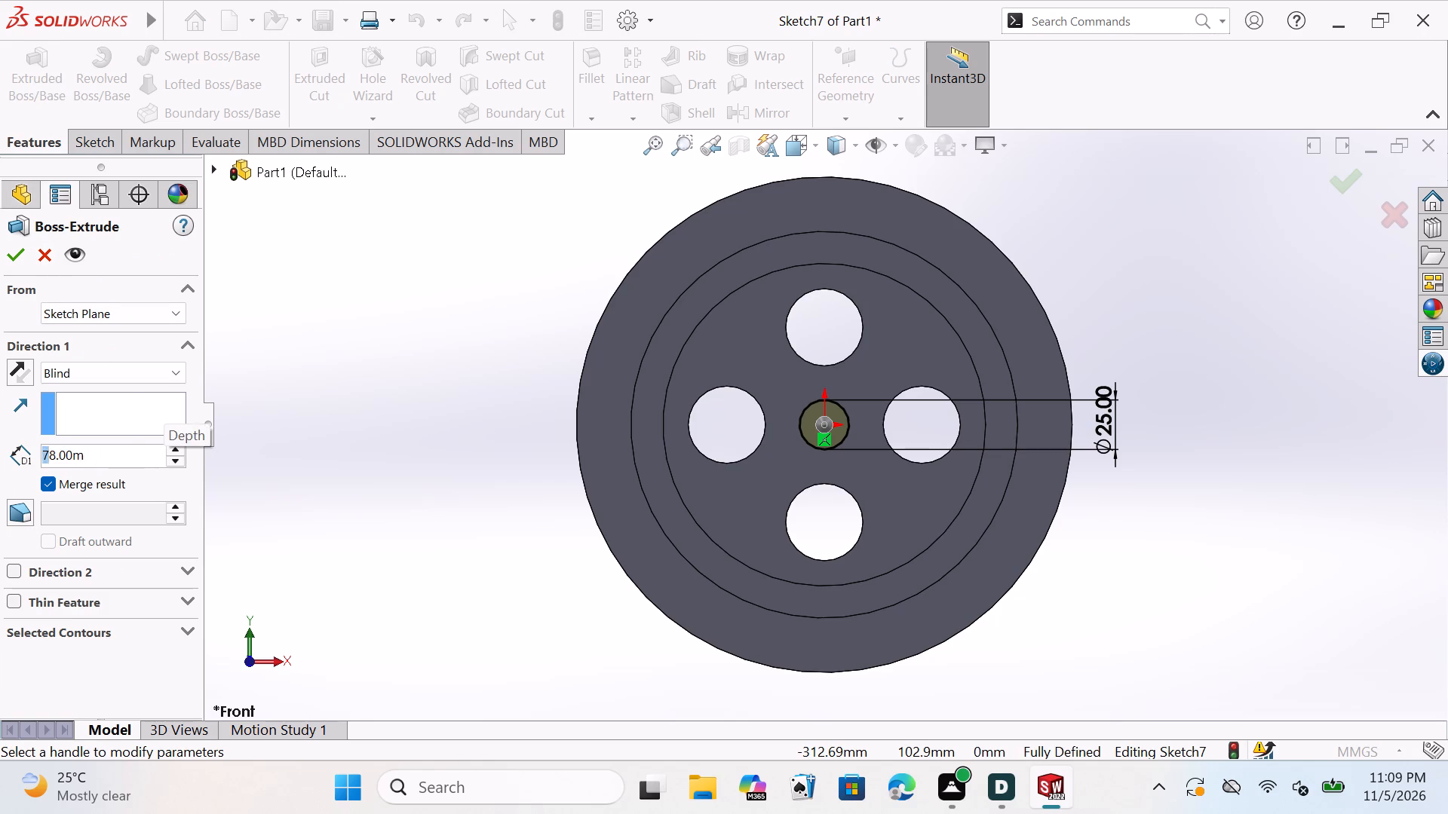
key("BackSpace")
key("BackSpace")
key("BackSpace")
key("BackSpace")
key("BackSpace")
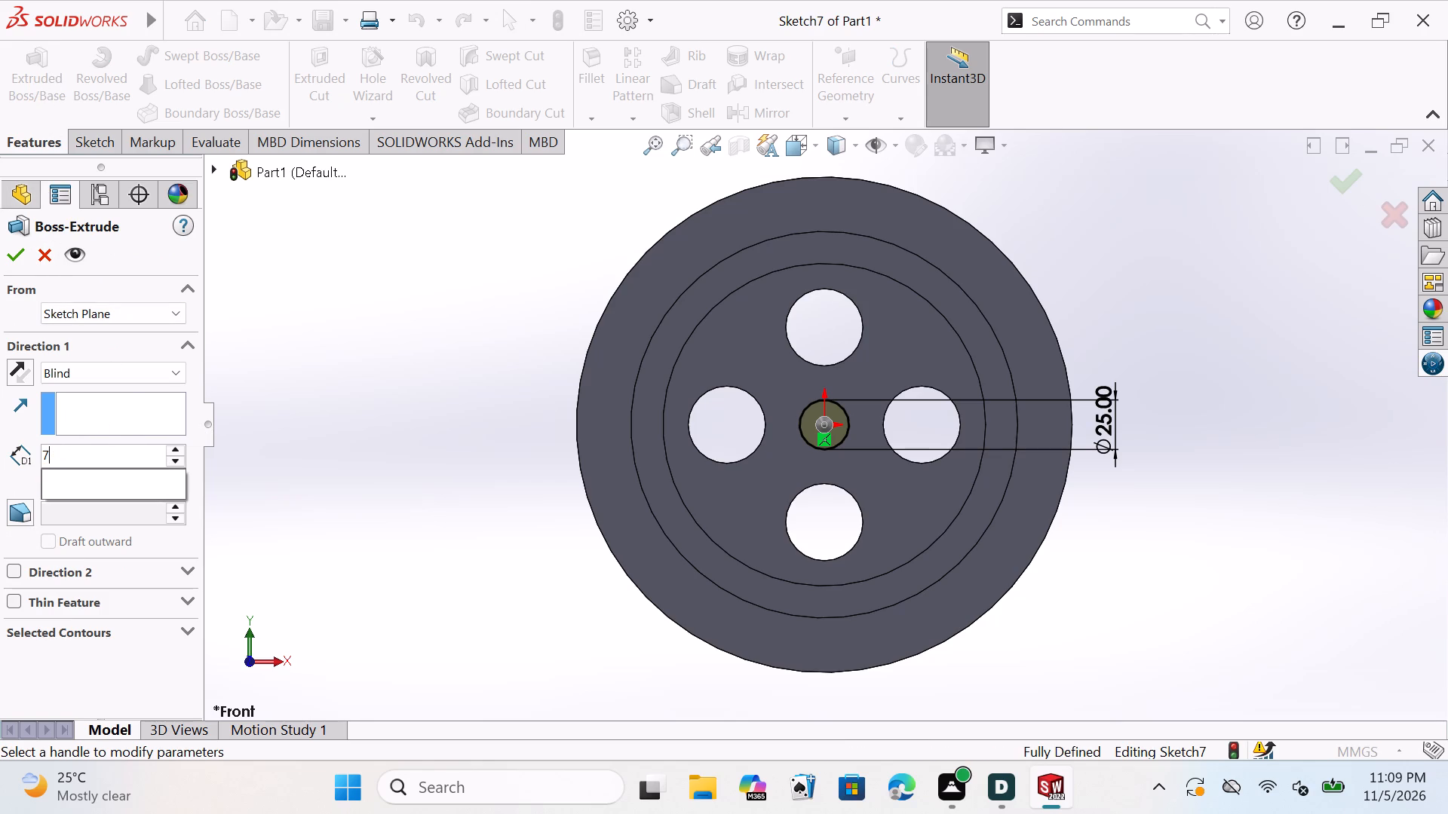
key("BackSpace")
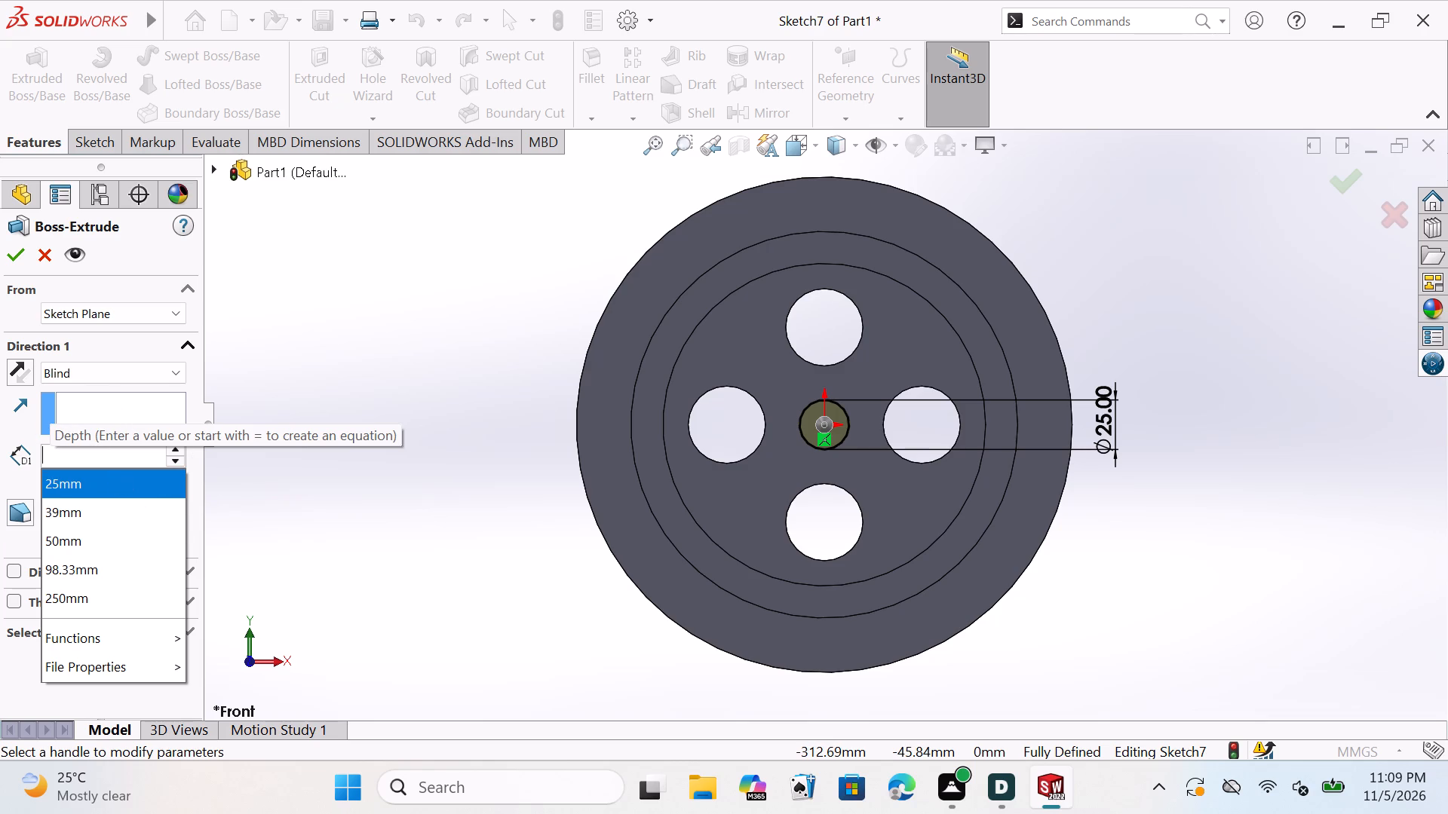
type("22")
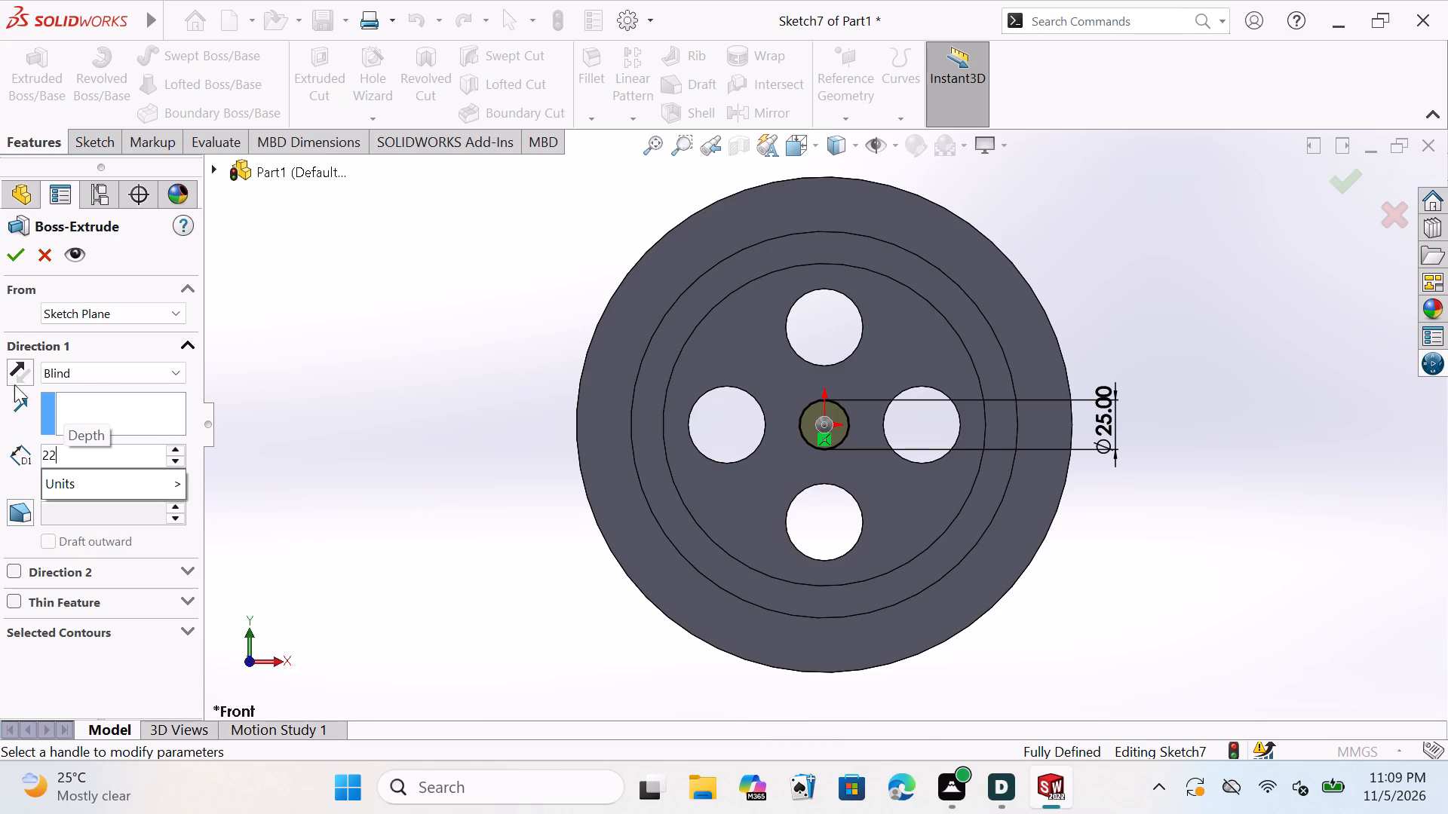
left_click(11, 254)
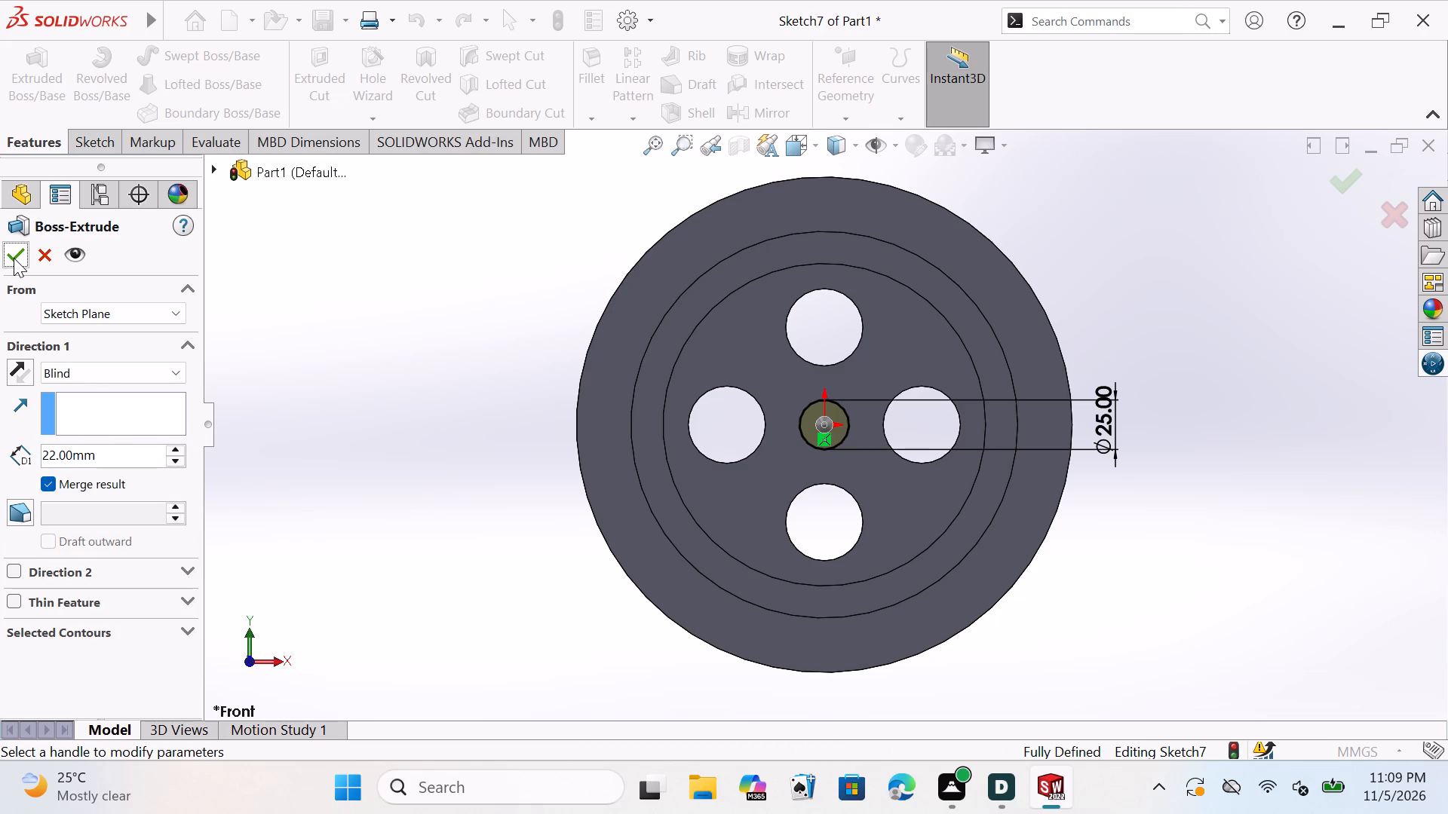
left_click(11, 251)
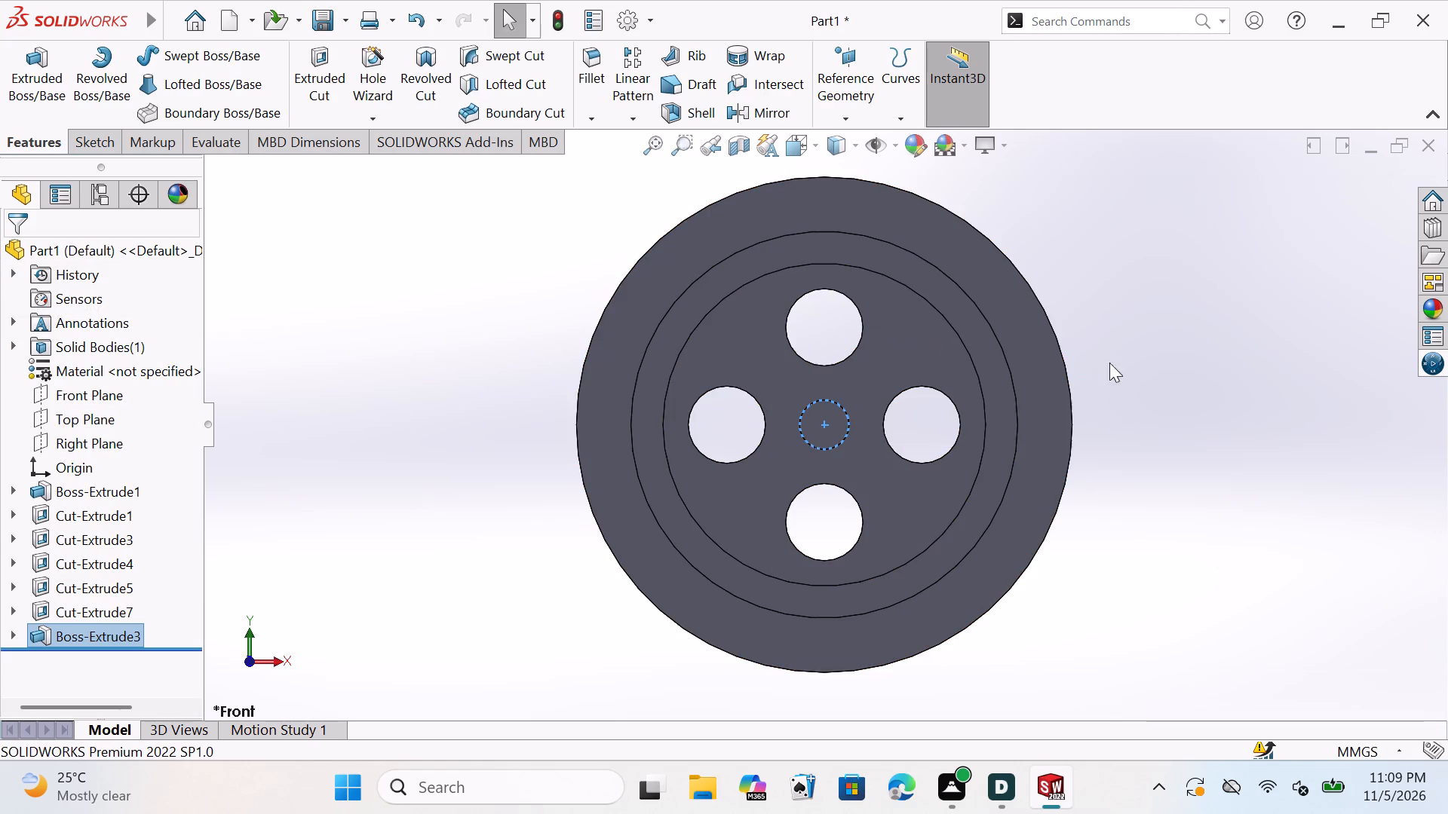
Examine the central cylindrical boss and how far it projects from the disc, from several angles.
middle_click_drag(1172, 391, 1049, 414)
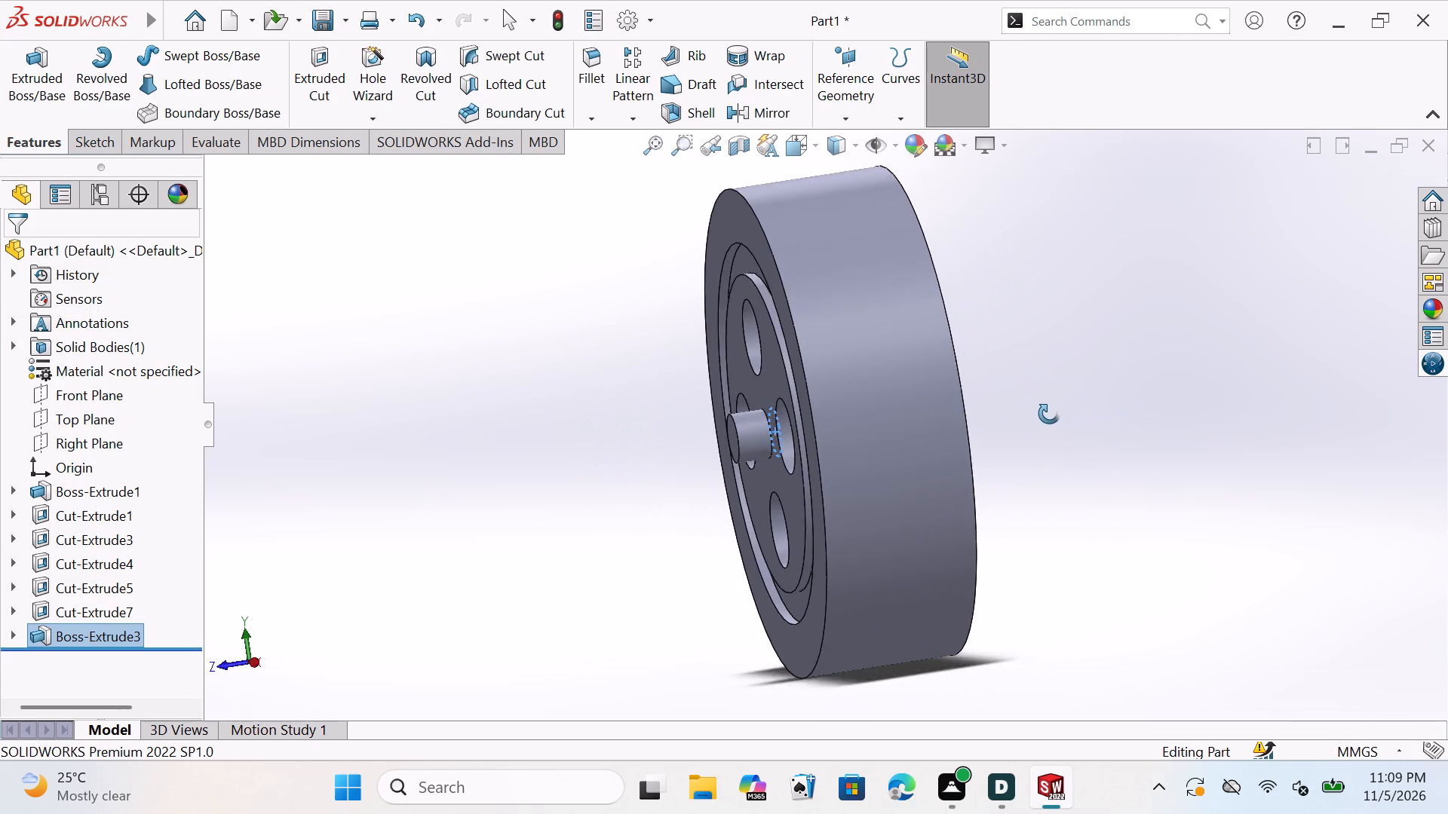
middle_click_drag(1049, 414, 1066, 350)
middle_click_drag(1065, 458, 1118, 412)
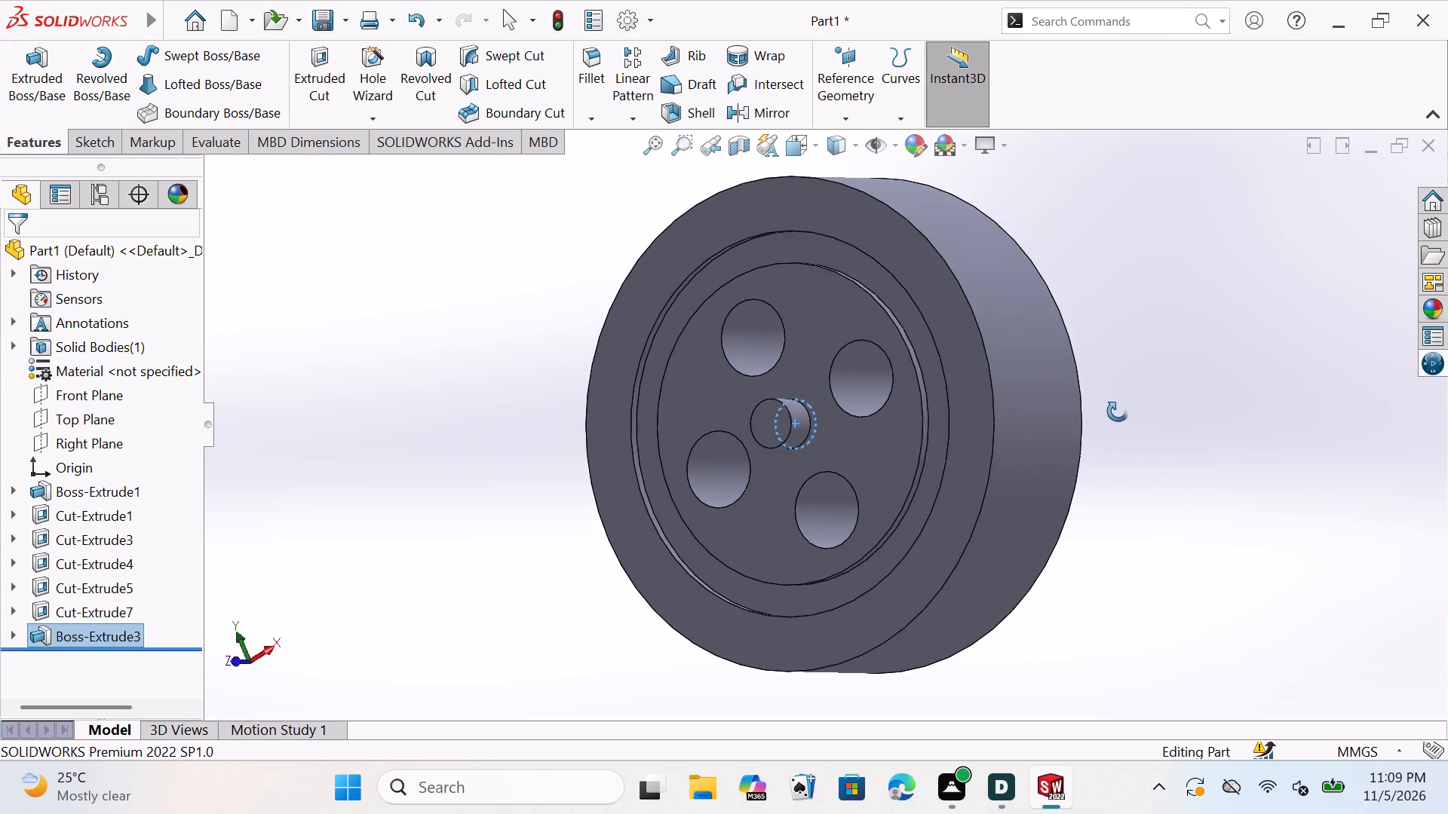
middle_click_drag(1118, 412, 1097, 421)
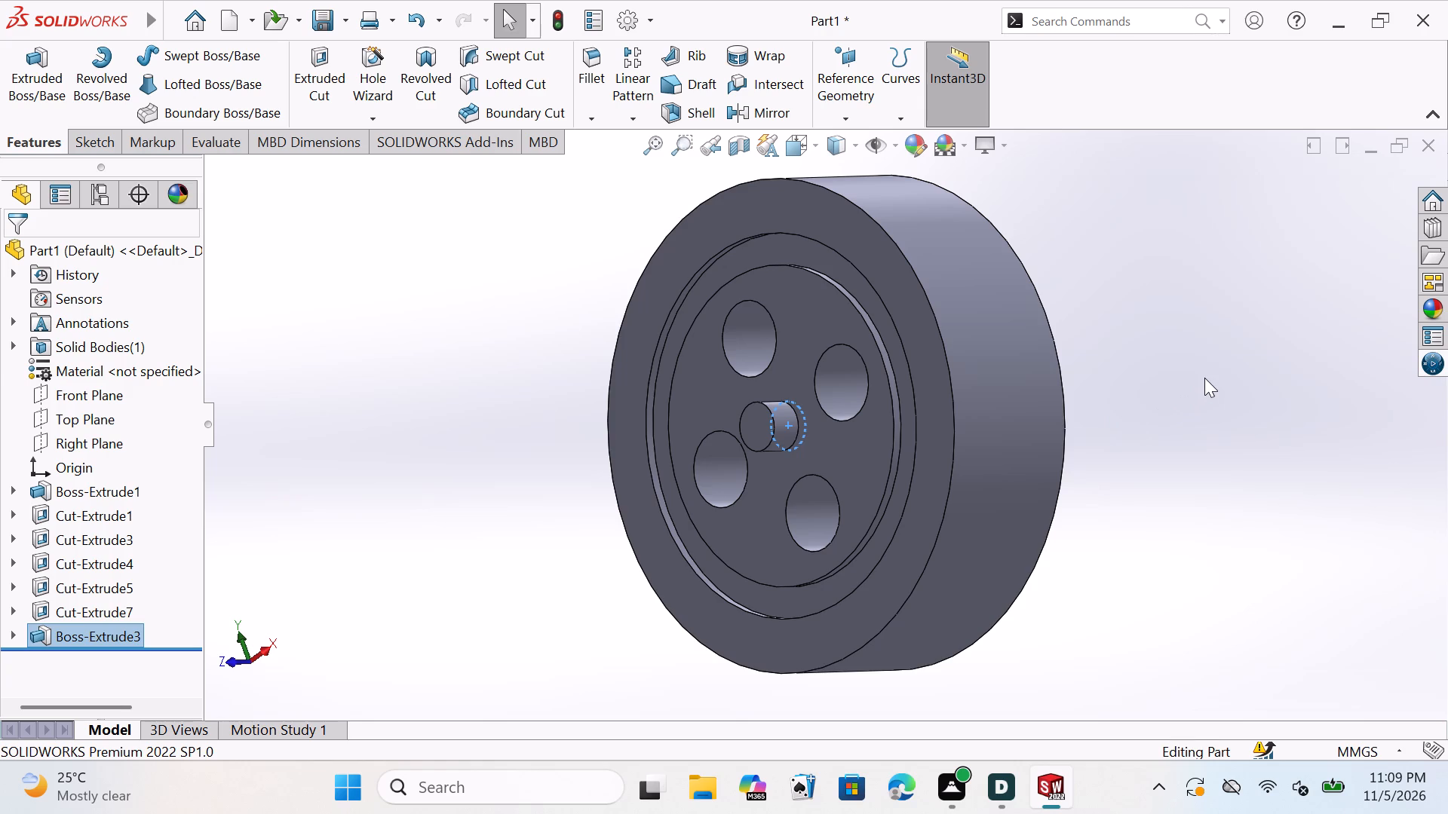
key("Escape")
key("Escape")
key("Escape")
key("Escape")
key("Escape")
key("Escape")
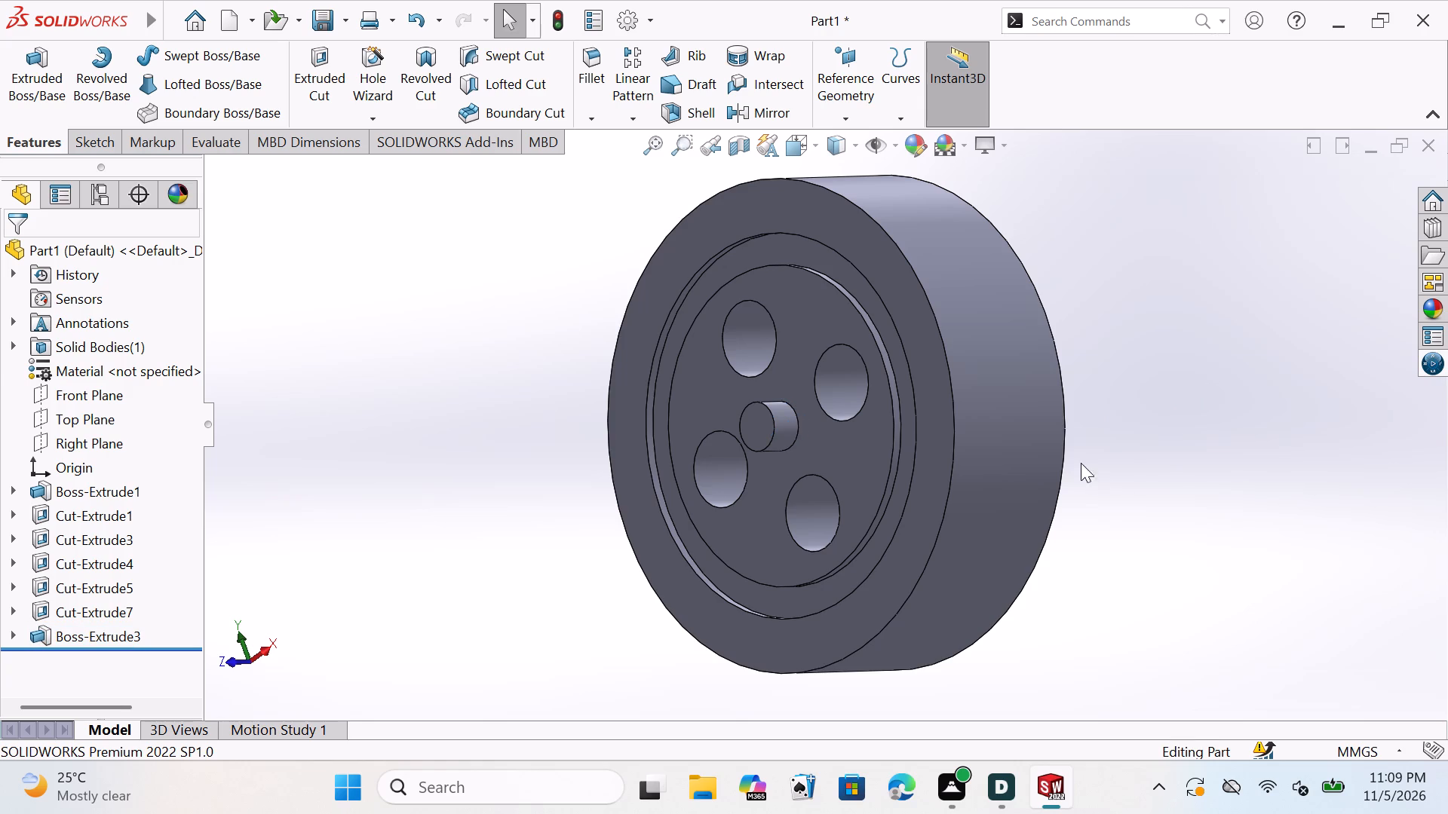
key("Escape")
middle_click_drag(1094, 490, 1209, 467)
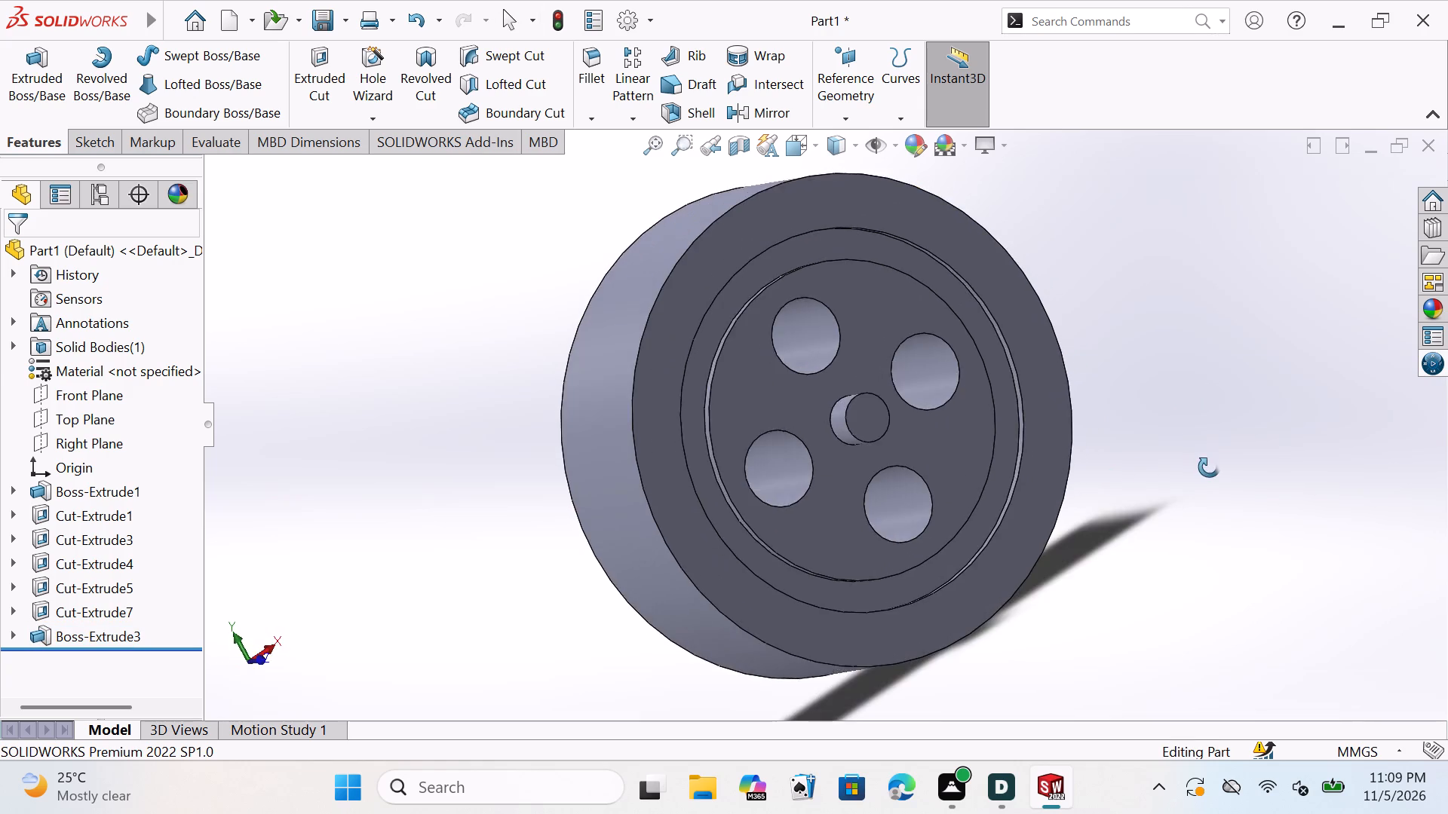
middle_click_drag(1209, 467, 1168, 499)
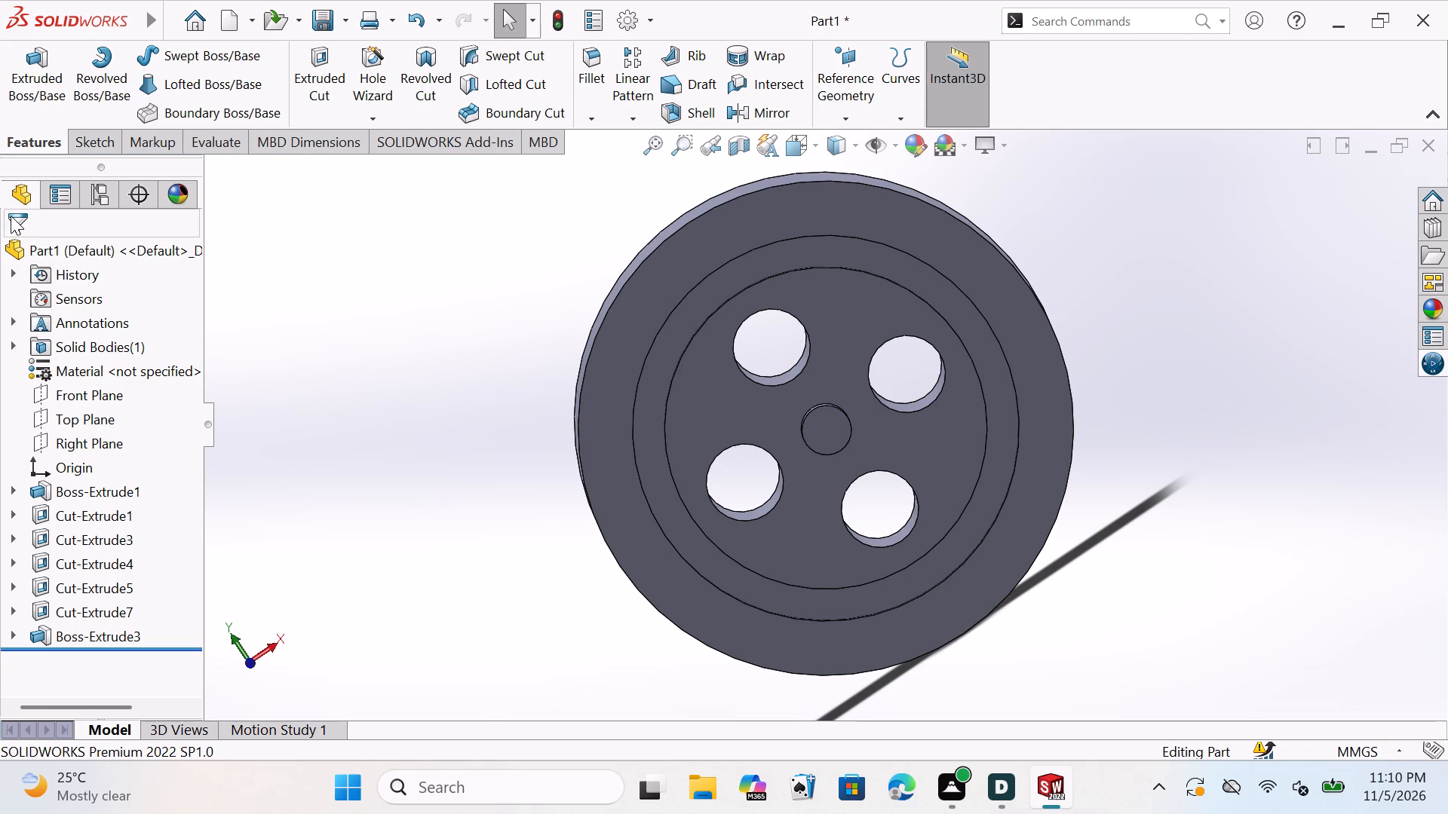
Sketch a circle centred on the origin with a radius of about 24 mm on the central boss's end face, viewed normal to the Front Plane.
double_click(90, 142)
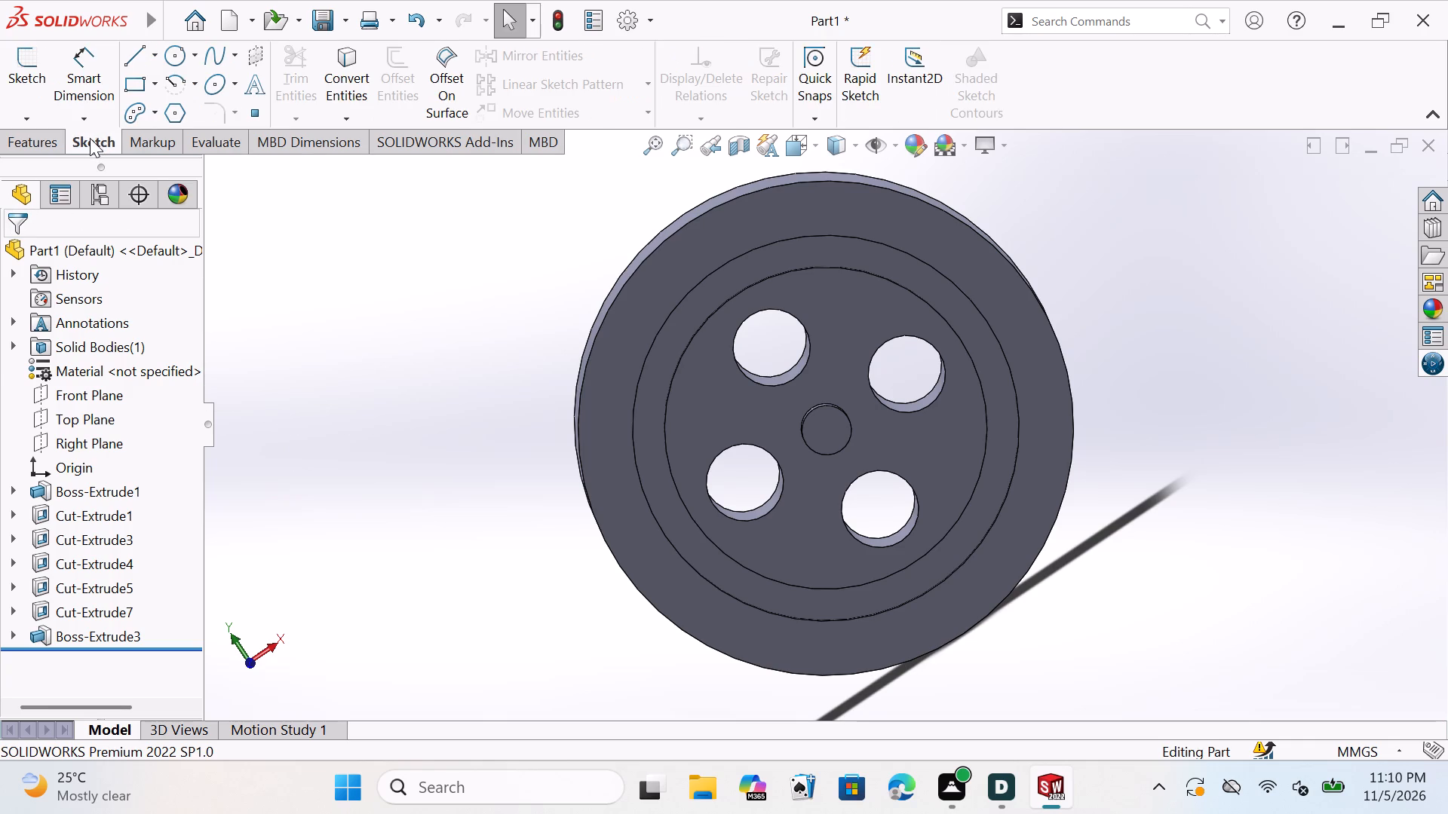
left_click(107, 394)
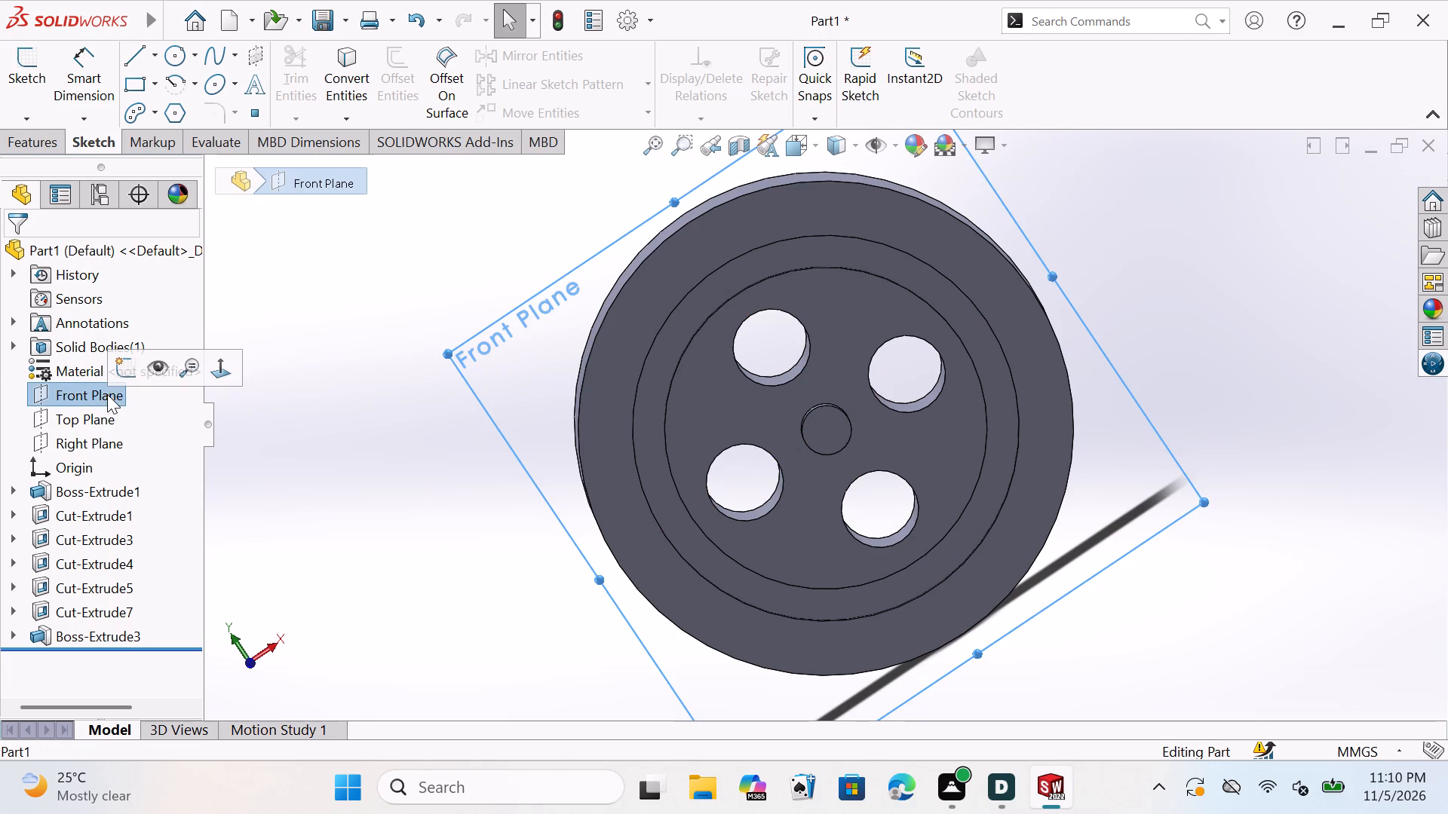
double_click(219, 380)
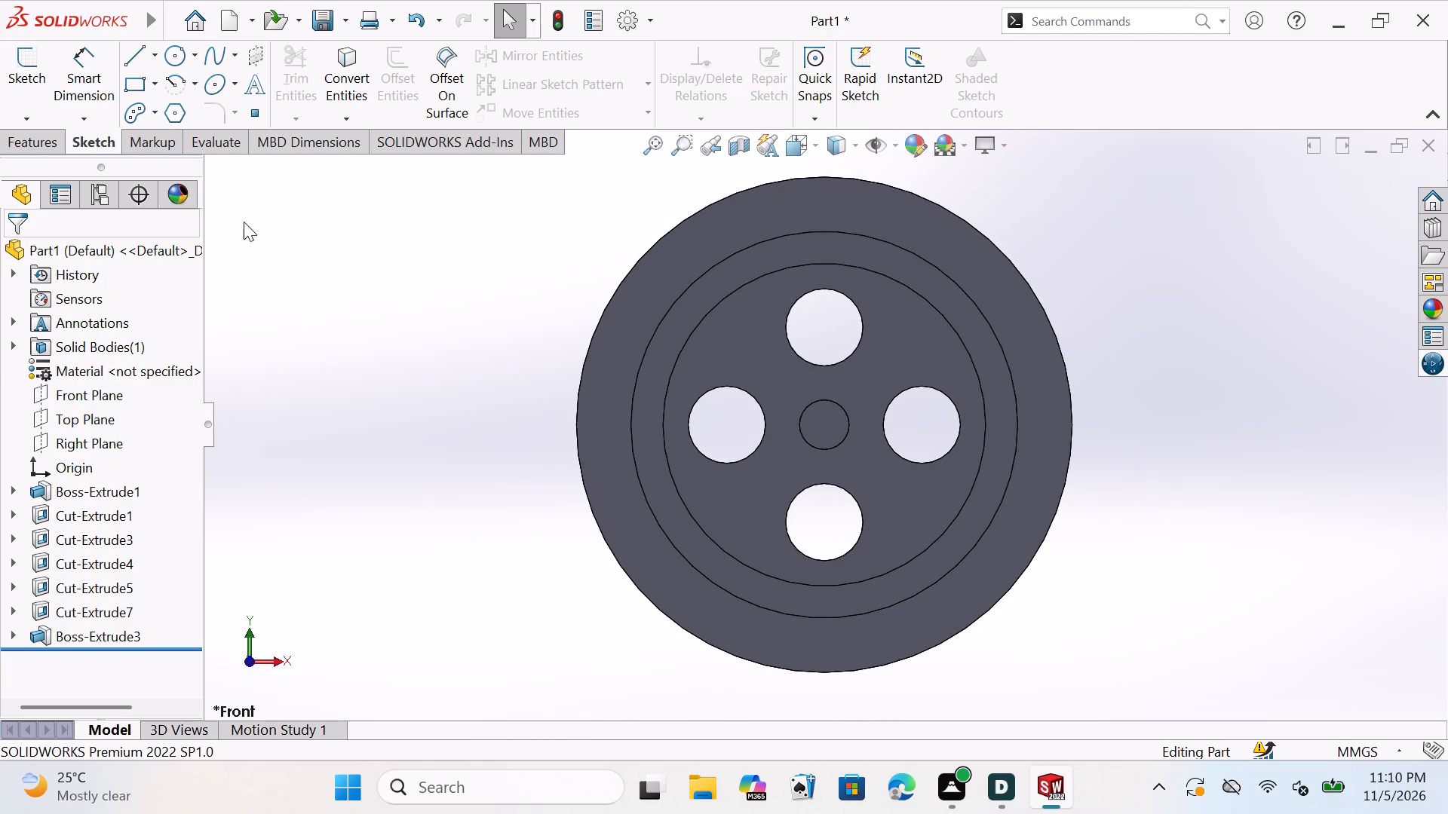
left_click(88, 138)
left_click(176, 57)
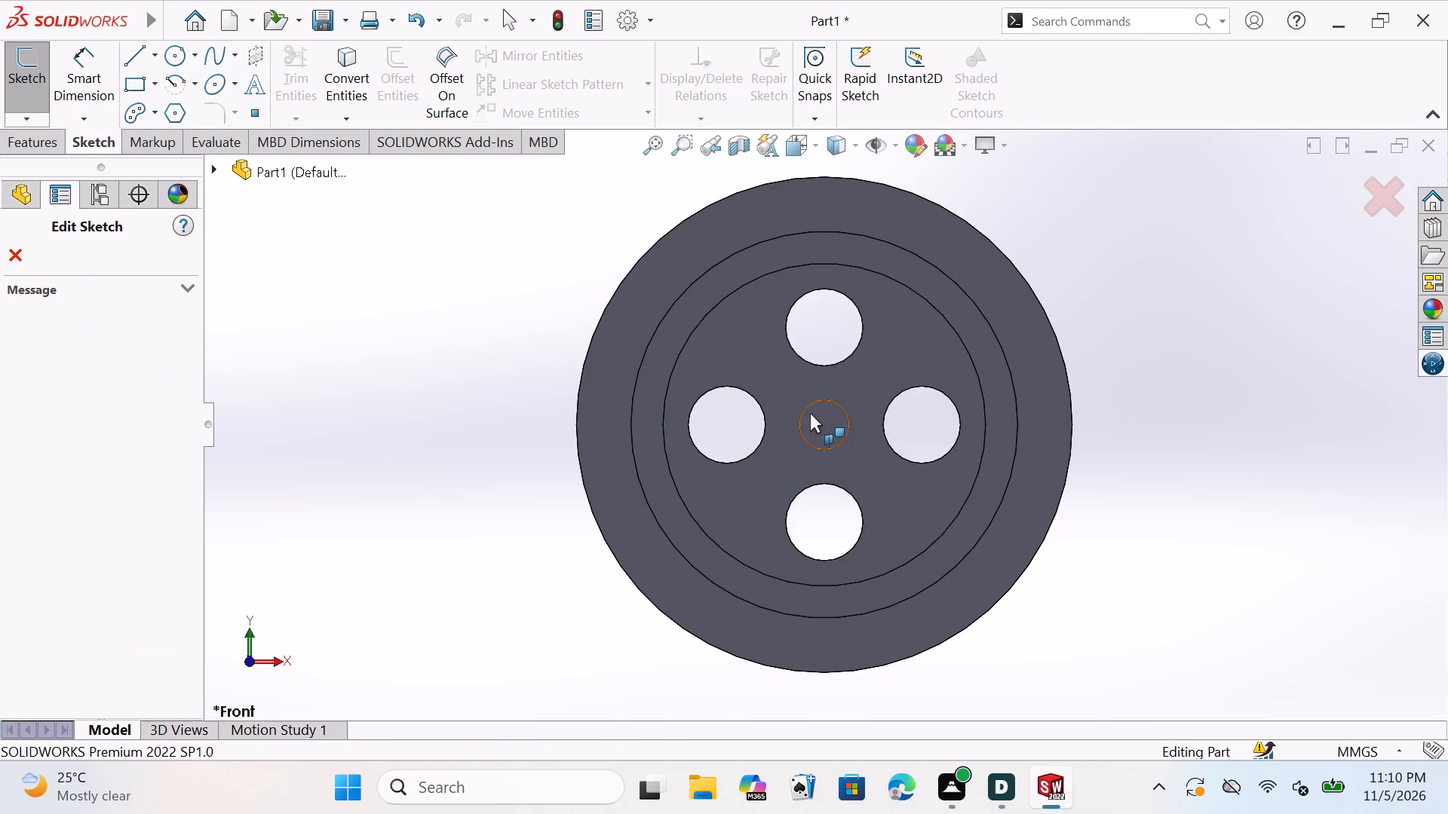
left_click(821, 426)
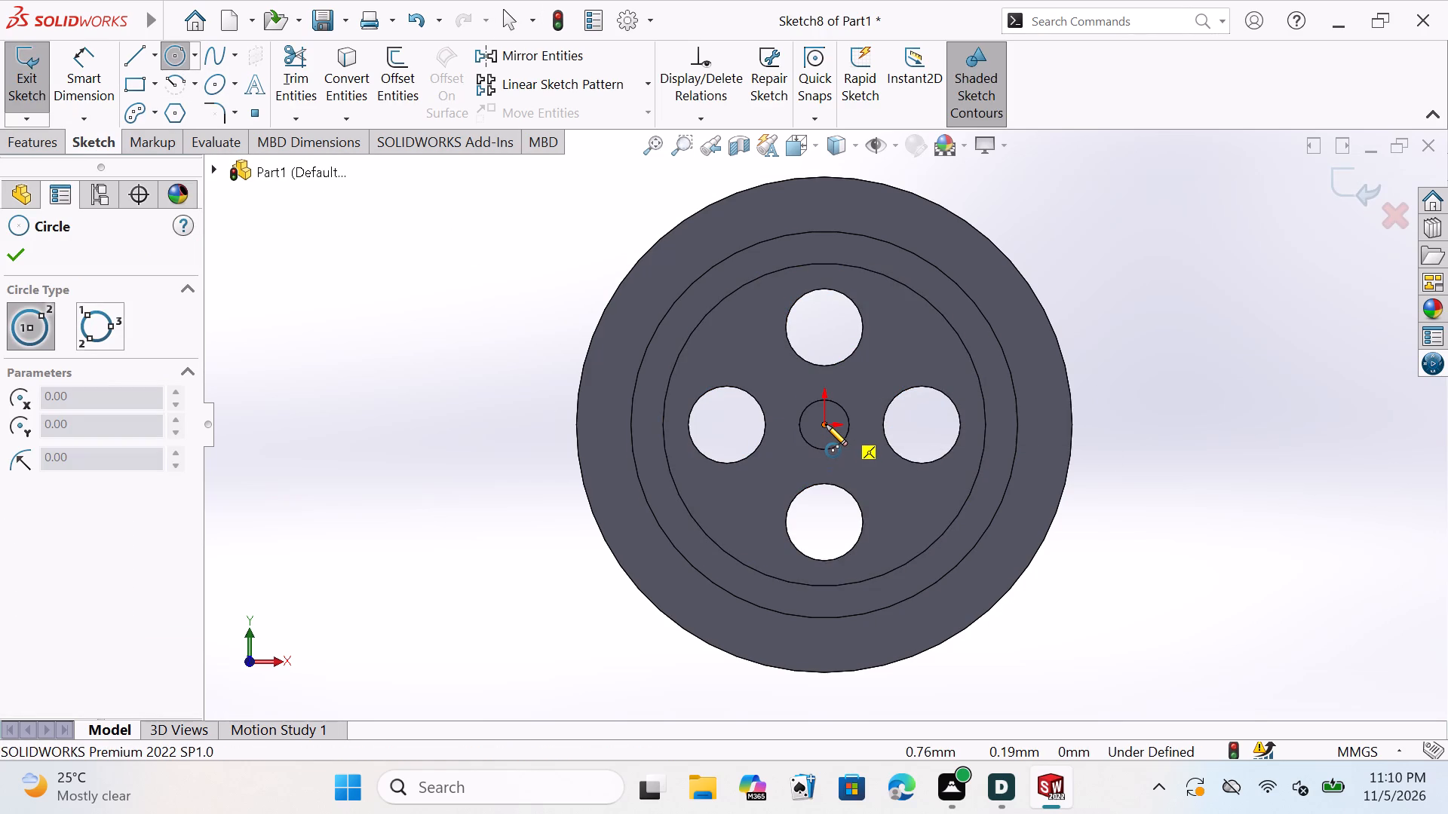
left_click(825, 424)
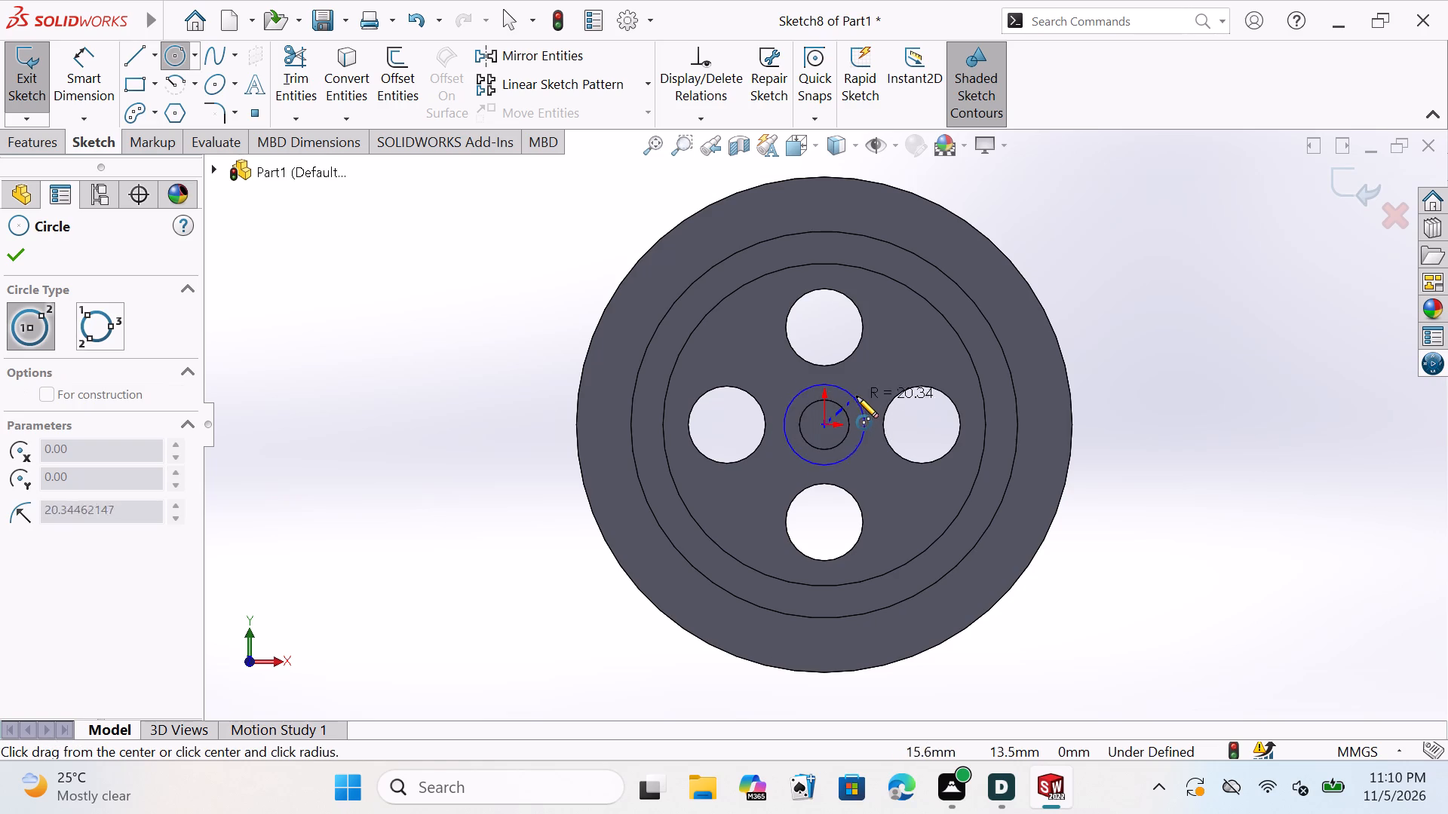
double_click(861, 393)
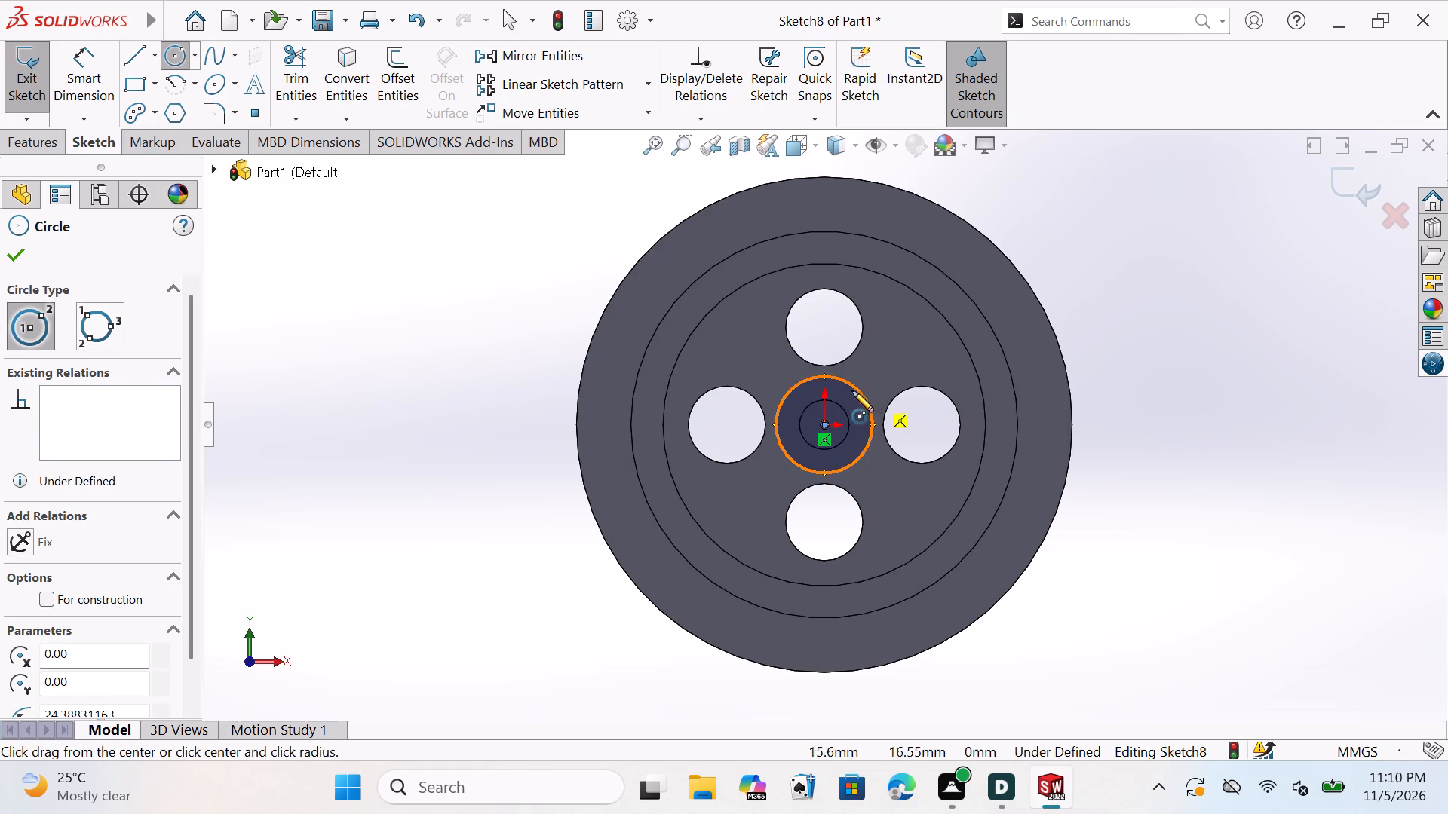
double_click(11, 252)
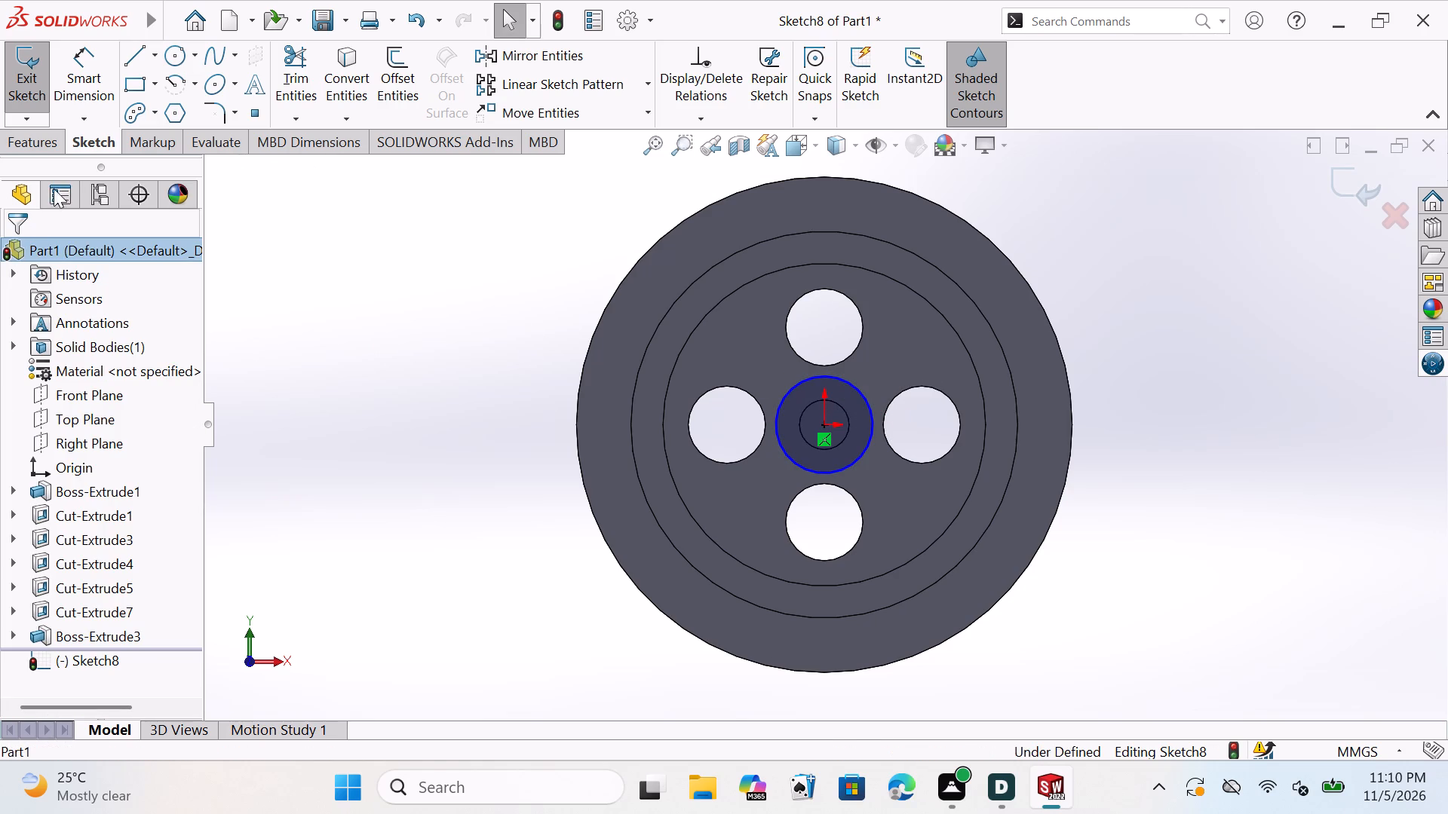
Dimension the new circle's diameter and set it to 50 mm.
left_click(70, 73)
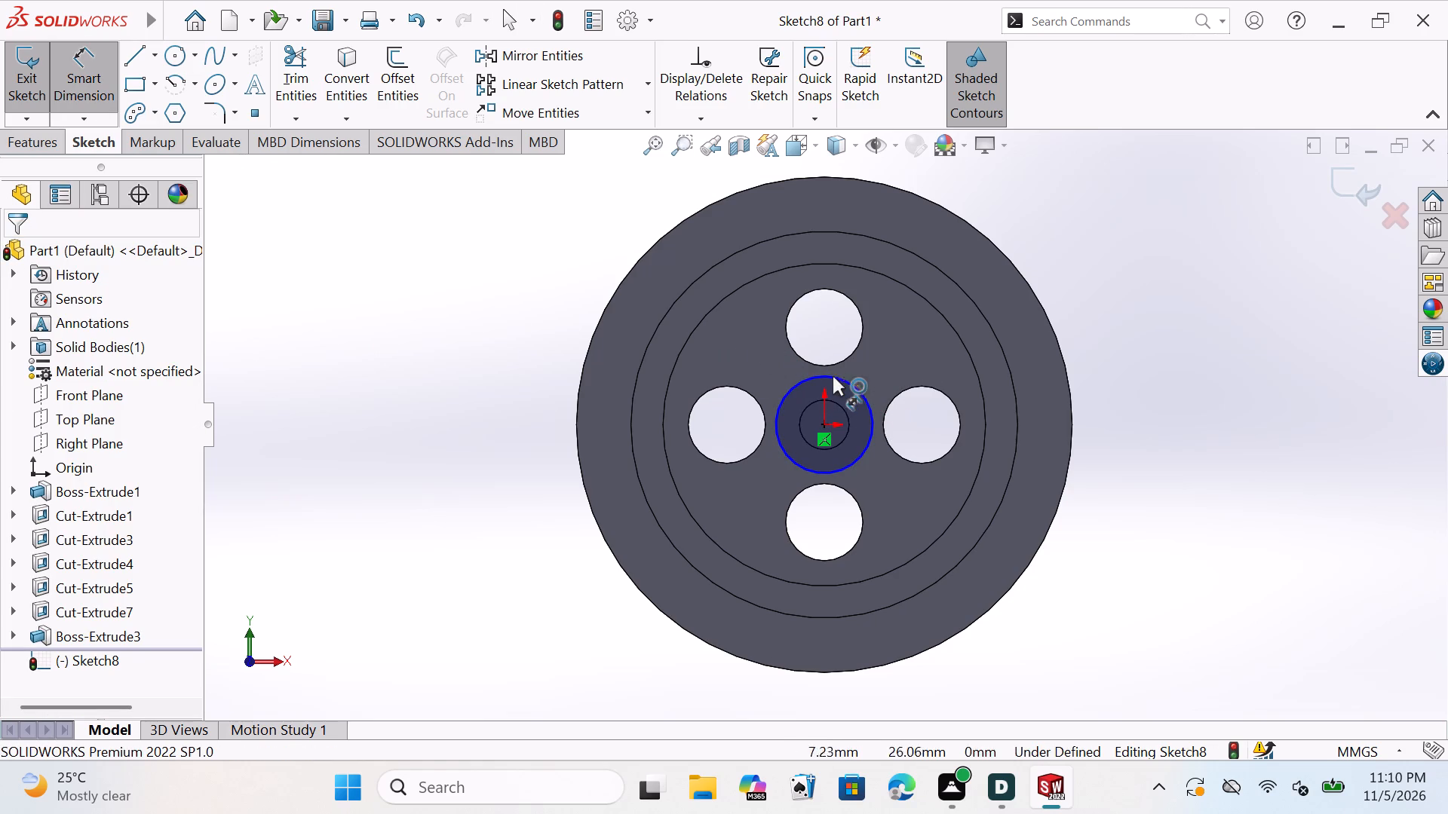
left_click(838, 378)
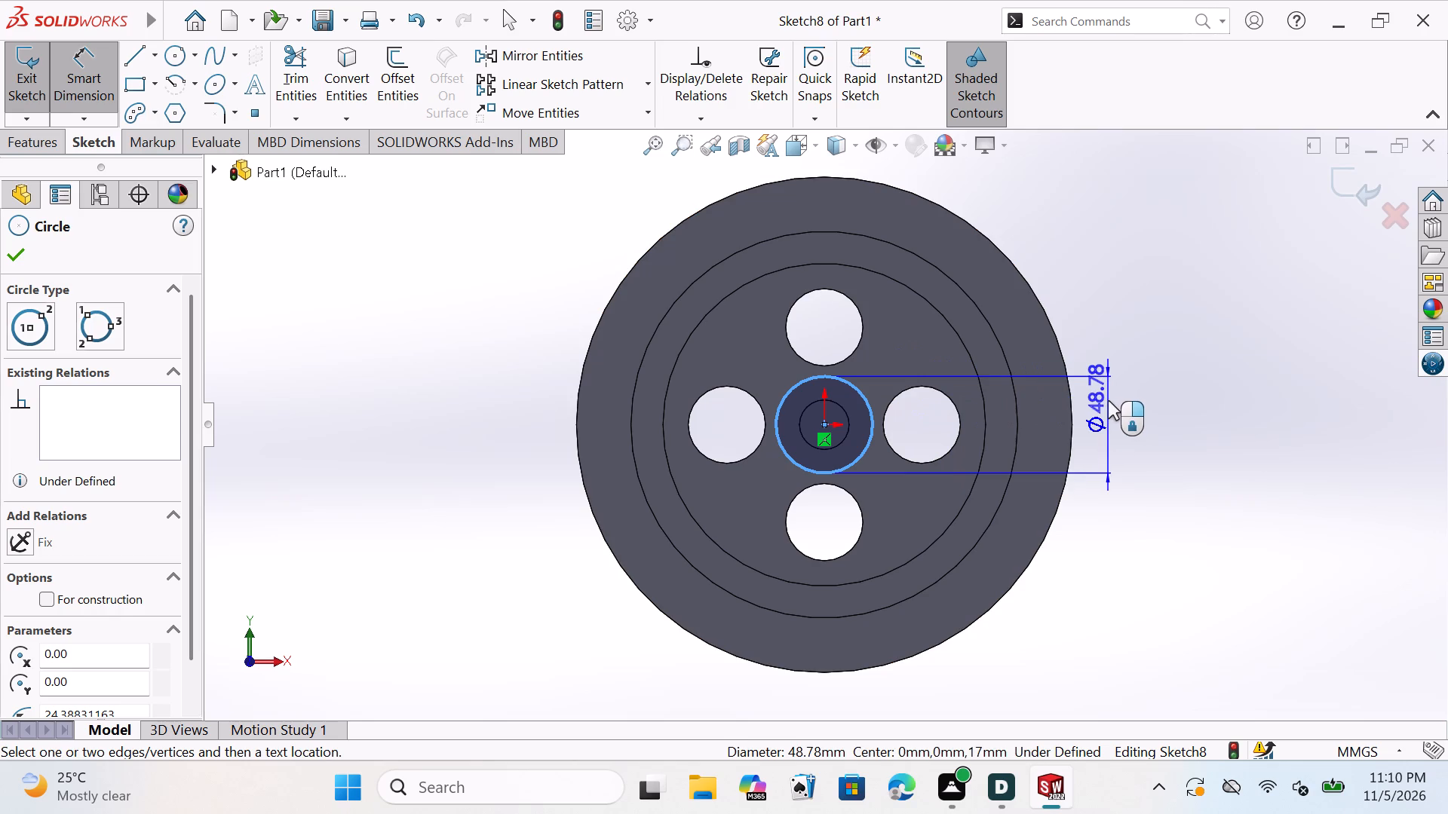
double_click(1108, 400)
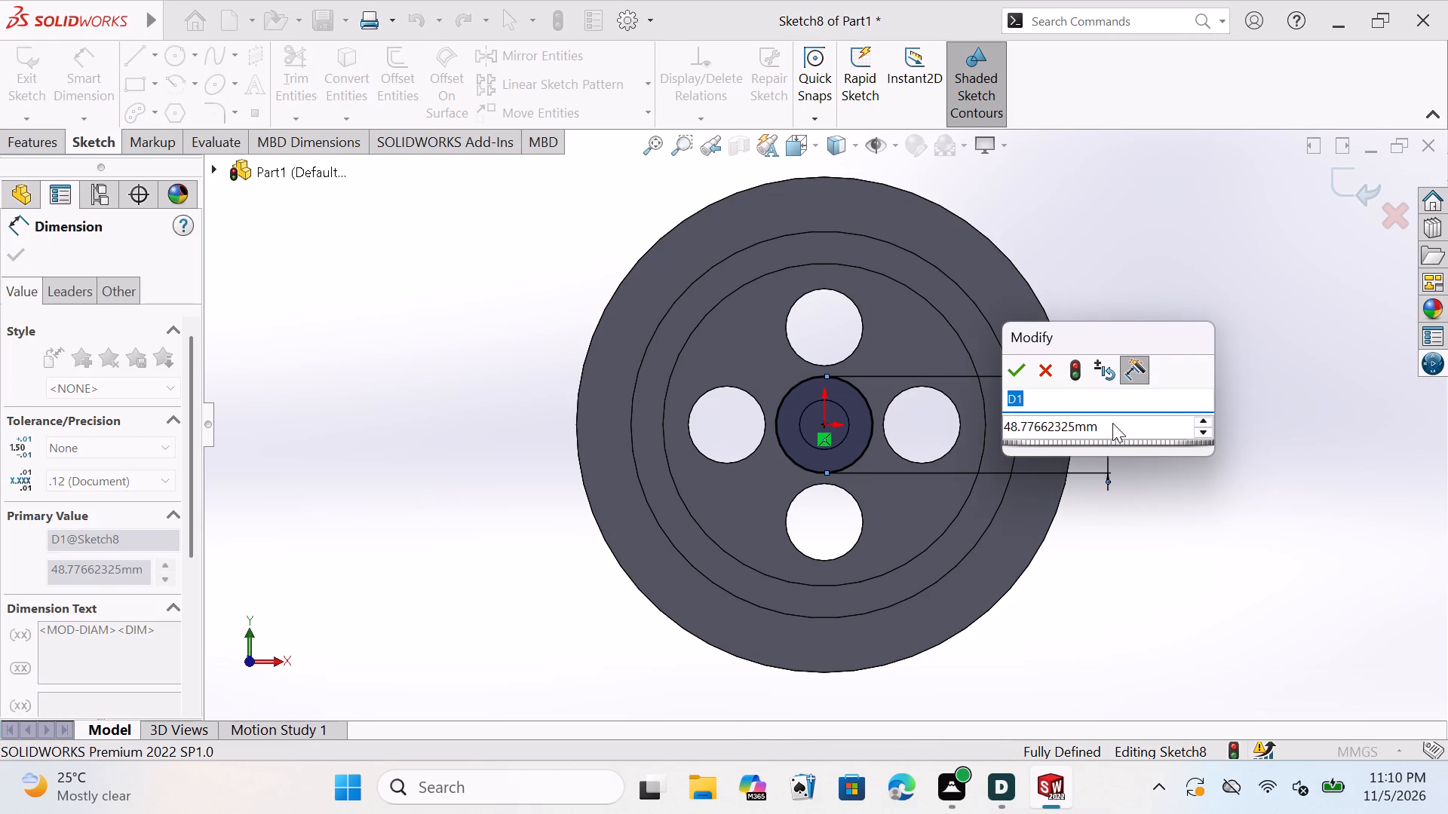
double_click(1112, 423)
key("BackSpace")
key("BackSpace")
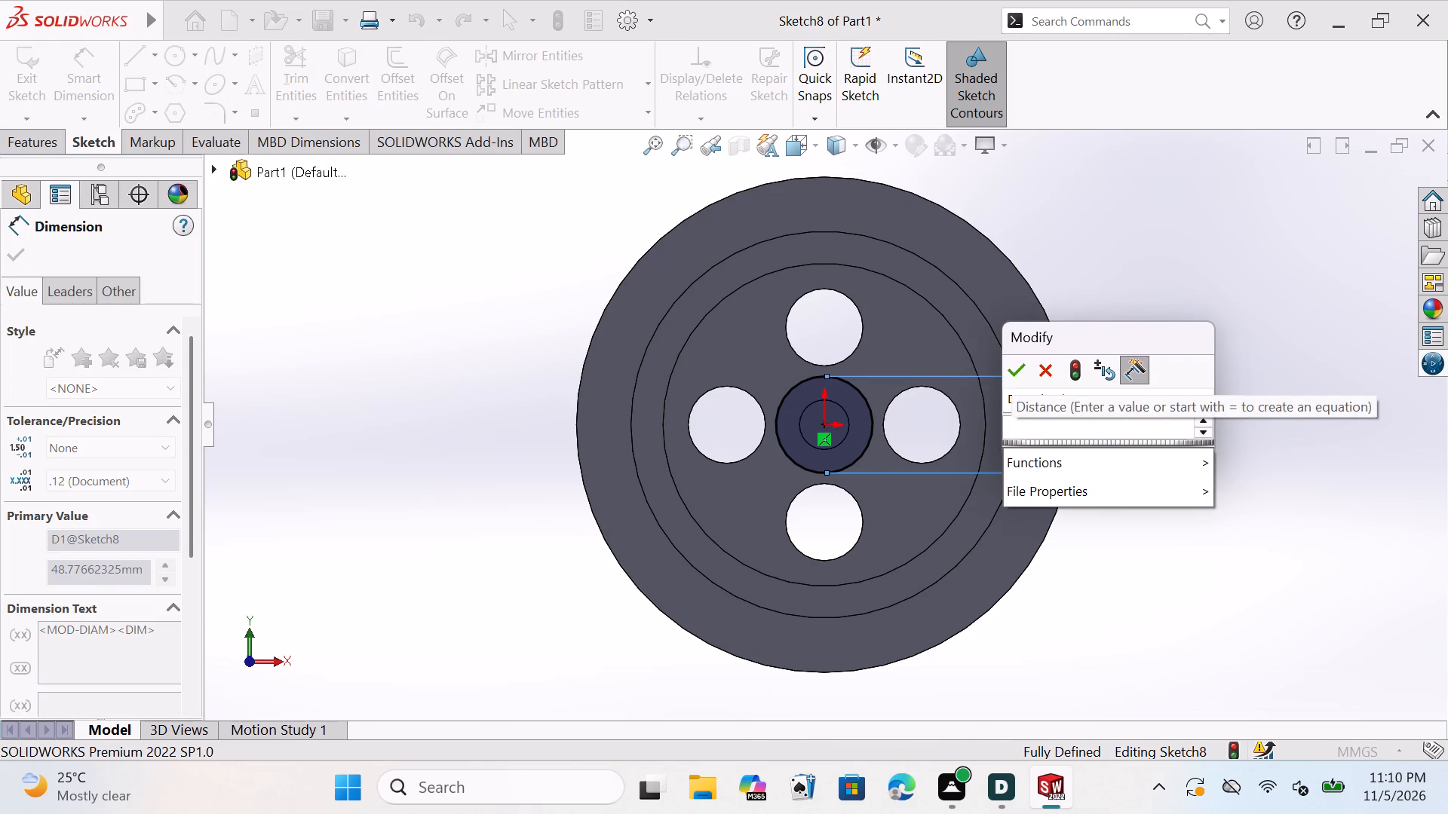
type("50")
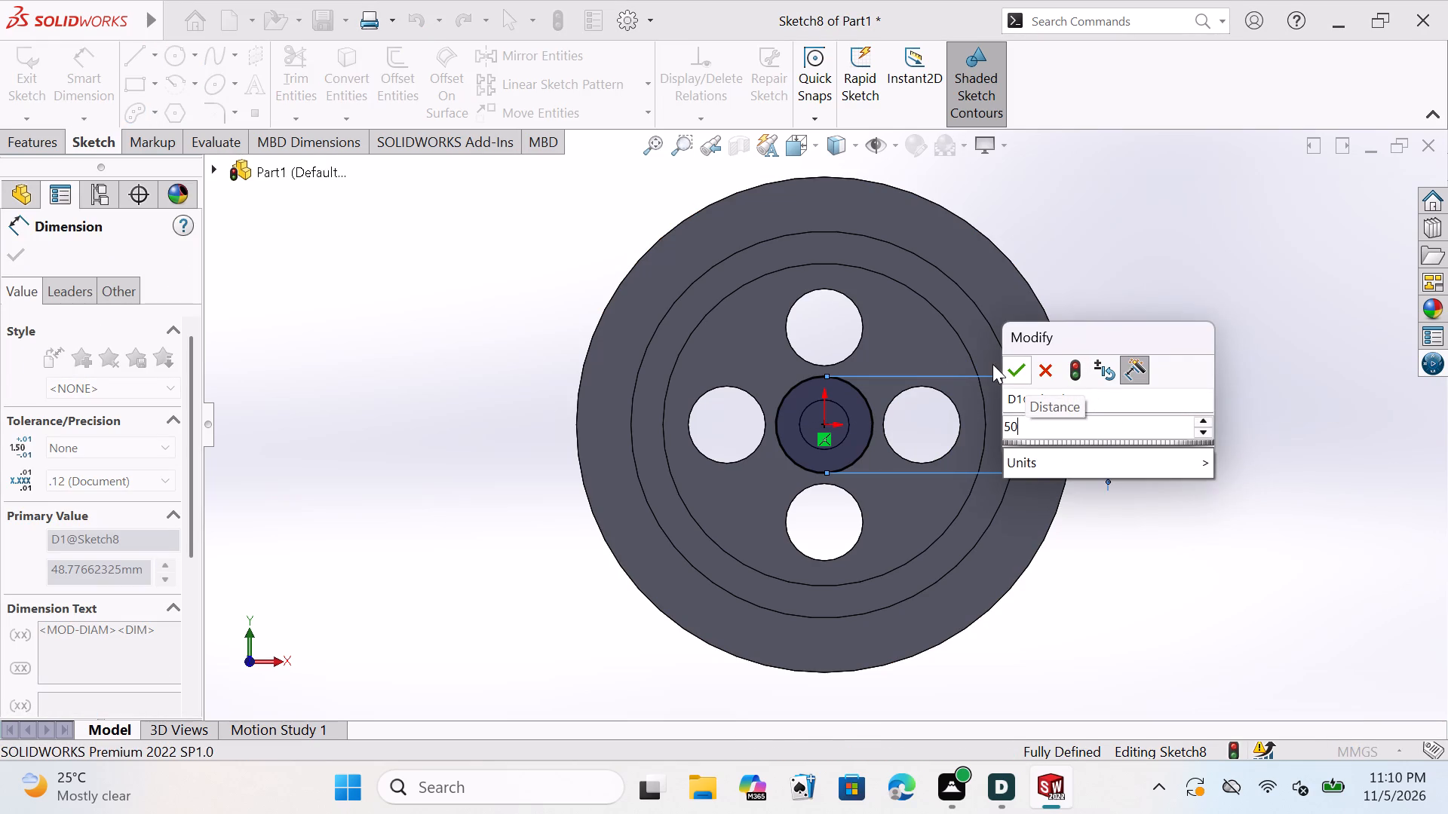
left_click(1013, 366)
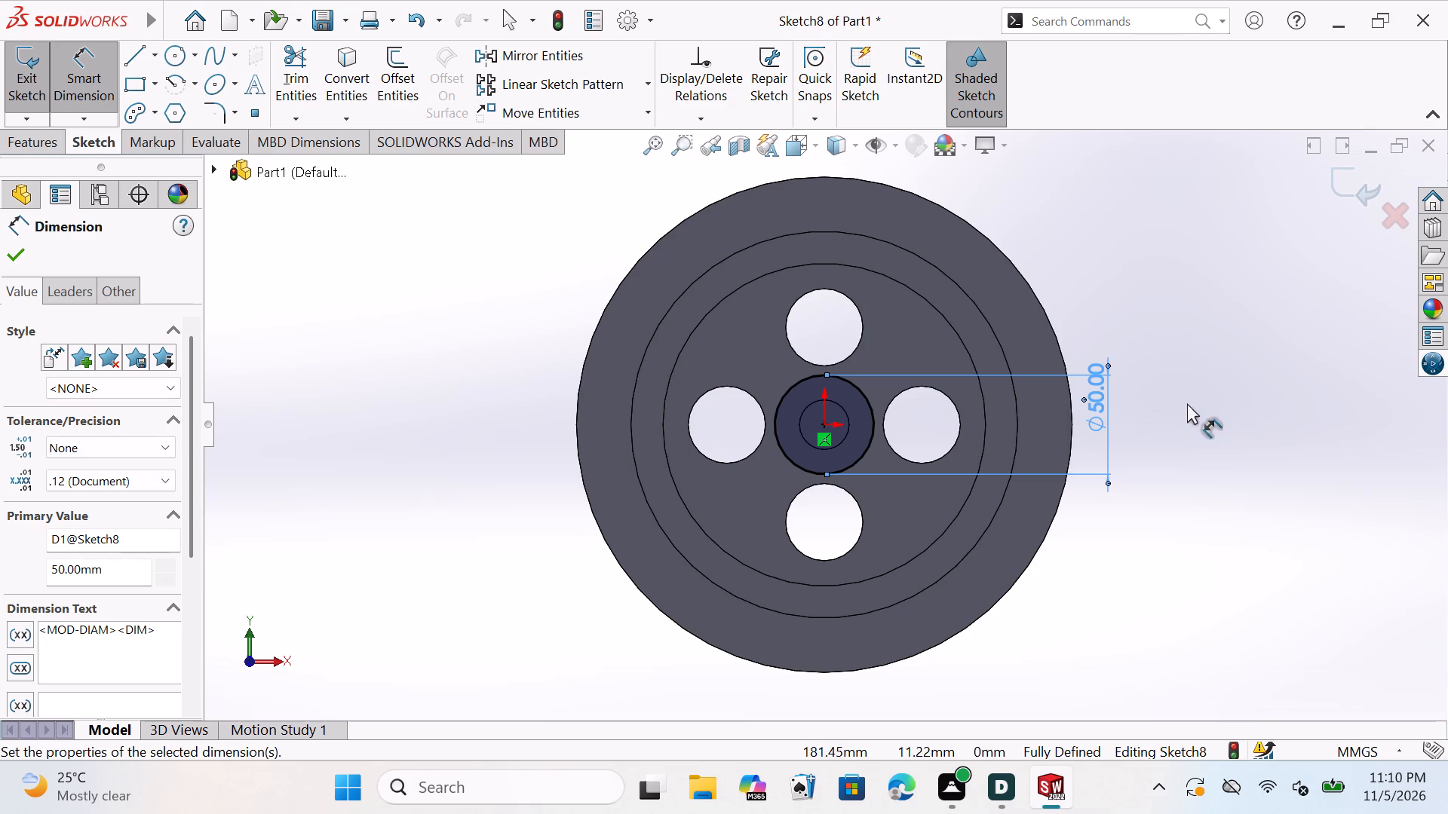
left_click(8, 252)
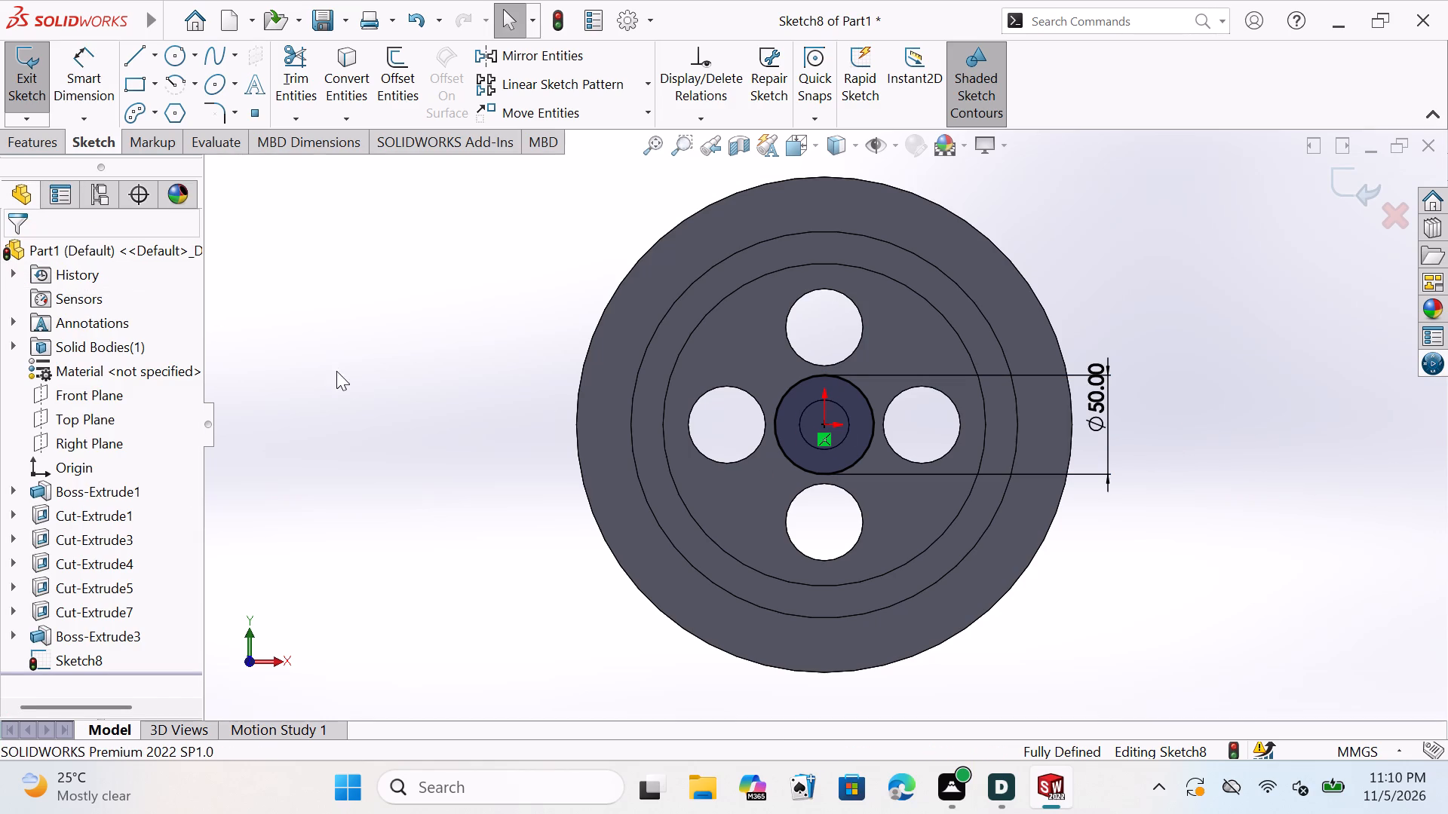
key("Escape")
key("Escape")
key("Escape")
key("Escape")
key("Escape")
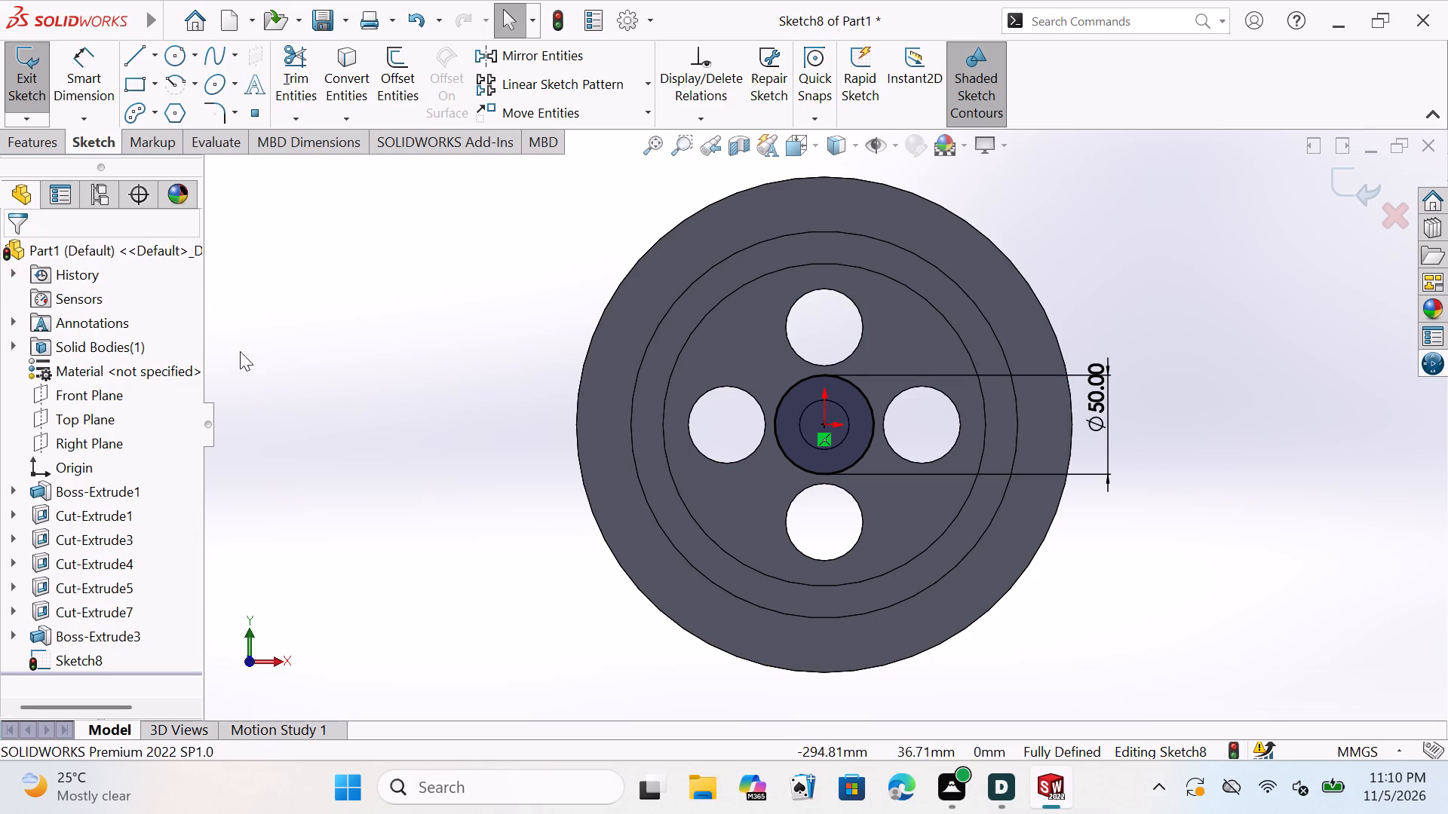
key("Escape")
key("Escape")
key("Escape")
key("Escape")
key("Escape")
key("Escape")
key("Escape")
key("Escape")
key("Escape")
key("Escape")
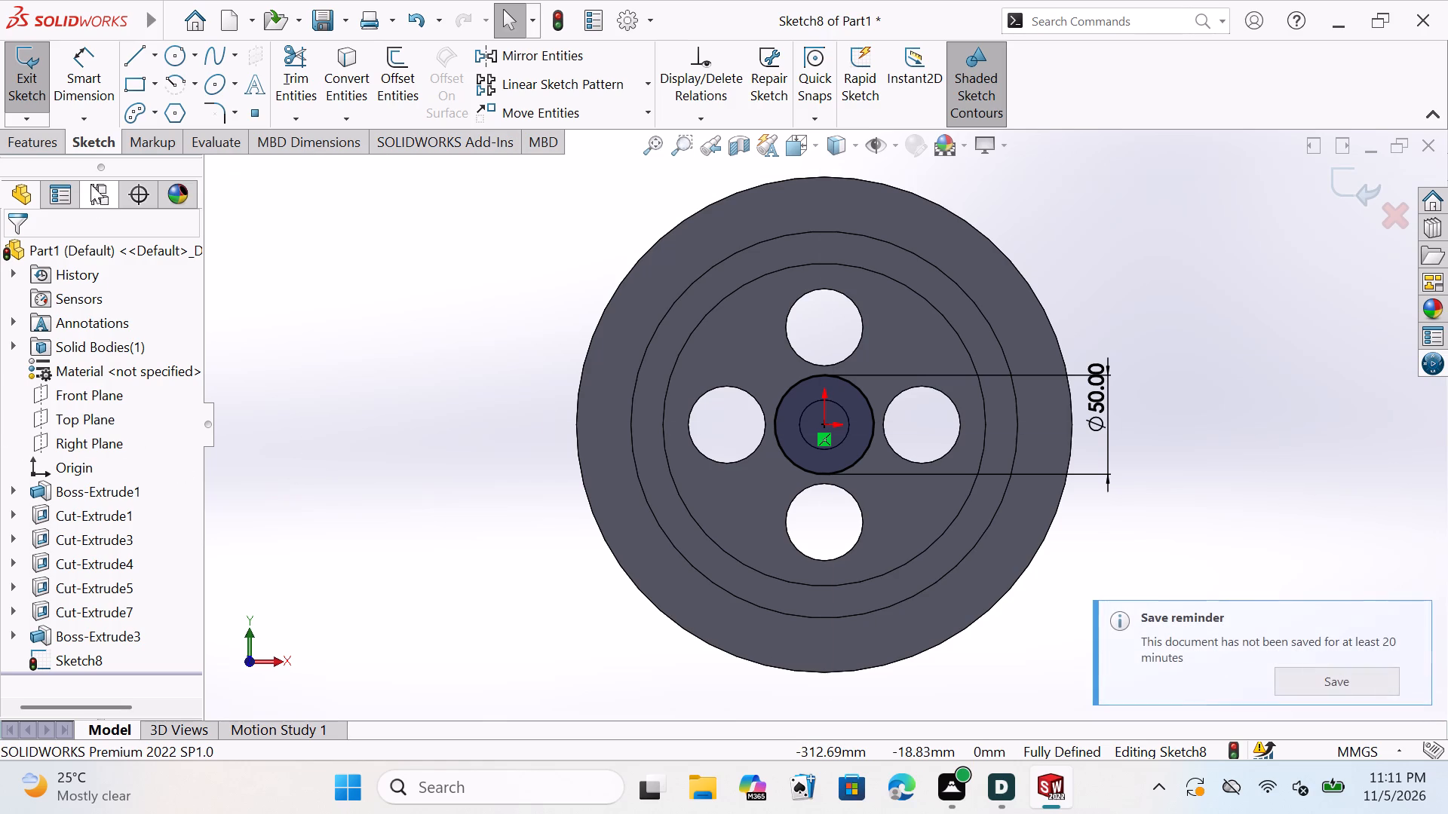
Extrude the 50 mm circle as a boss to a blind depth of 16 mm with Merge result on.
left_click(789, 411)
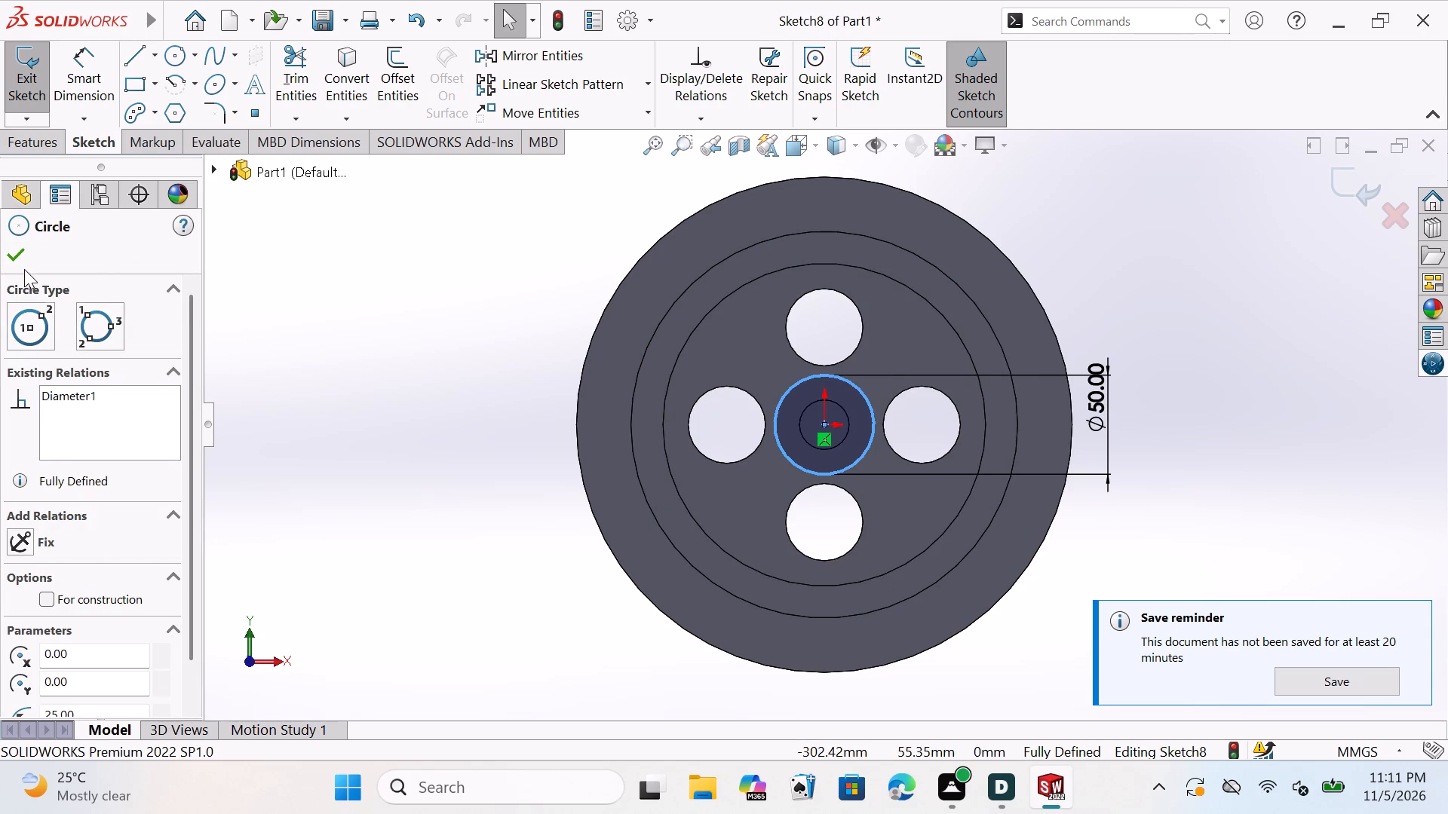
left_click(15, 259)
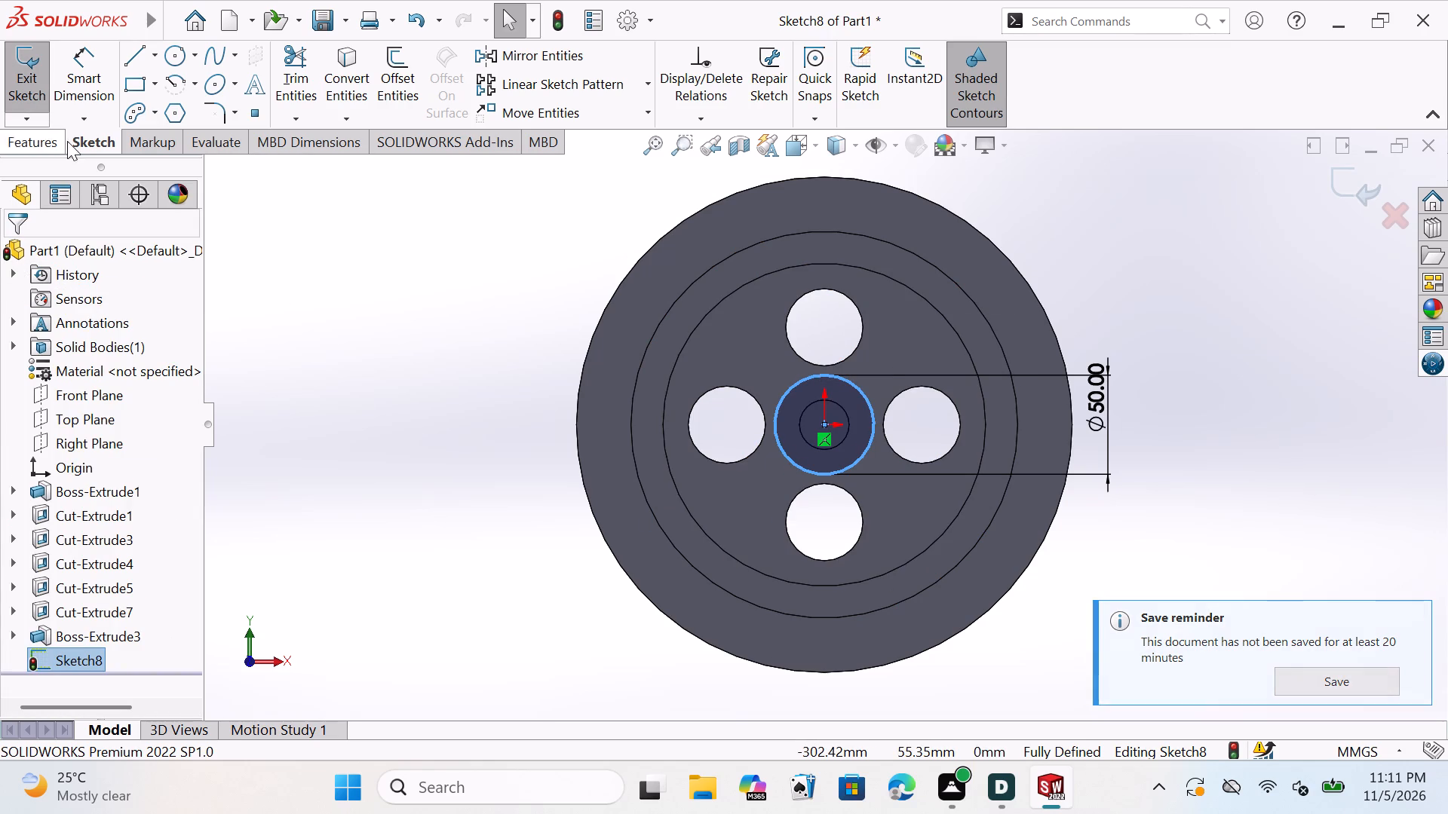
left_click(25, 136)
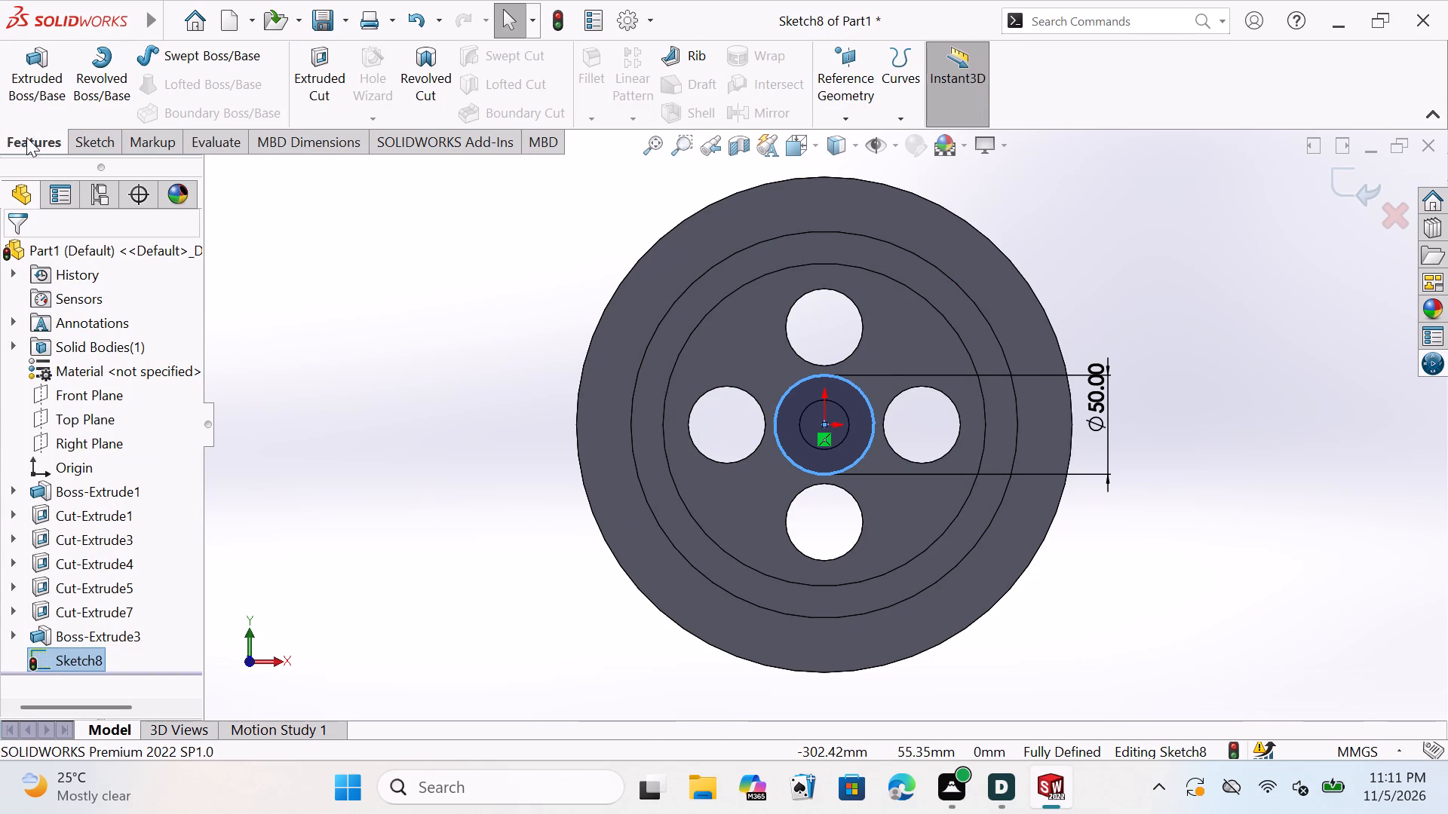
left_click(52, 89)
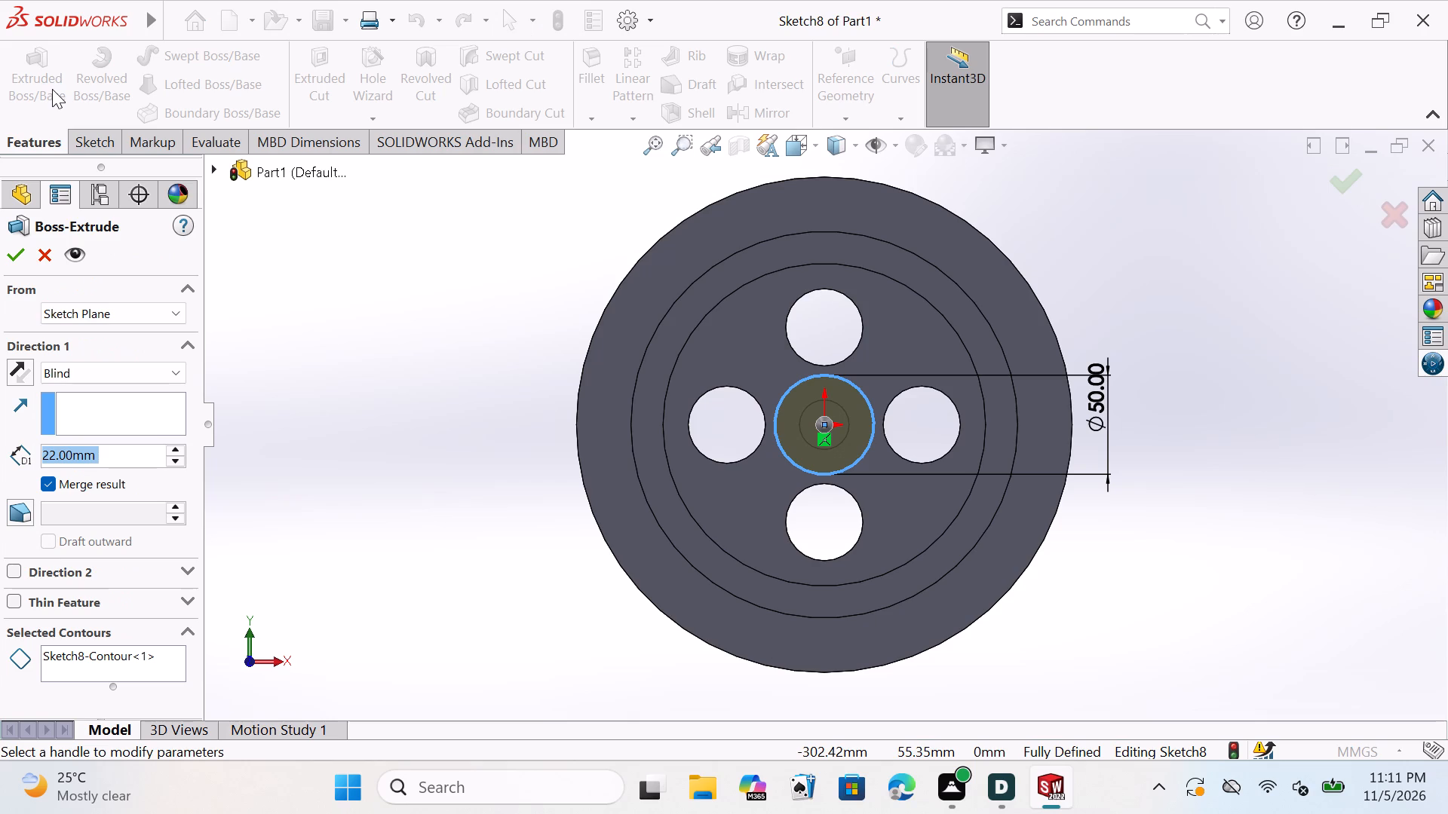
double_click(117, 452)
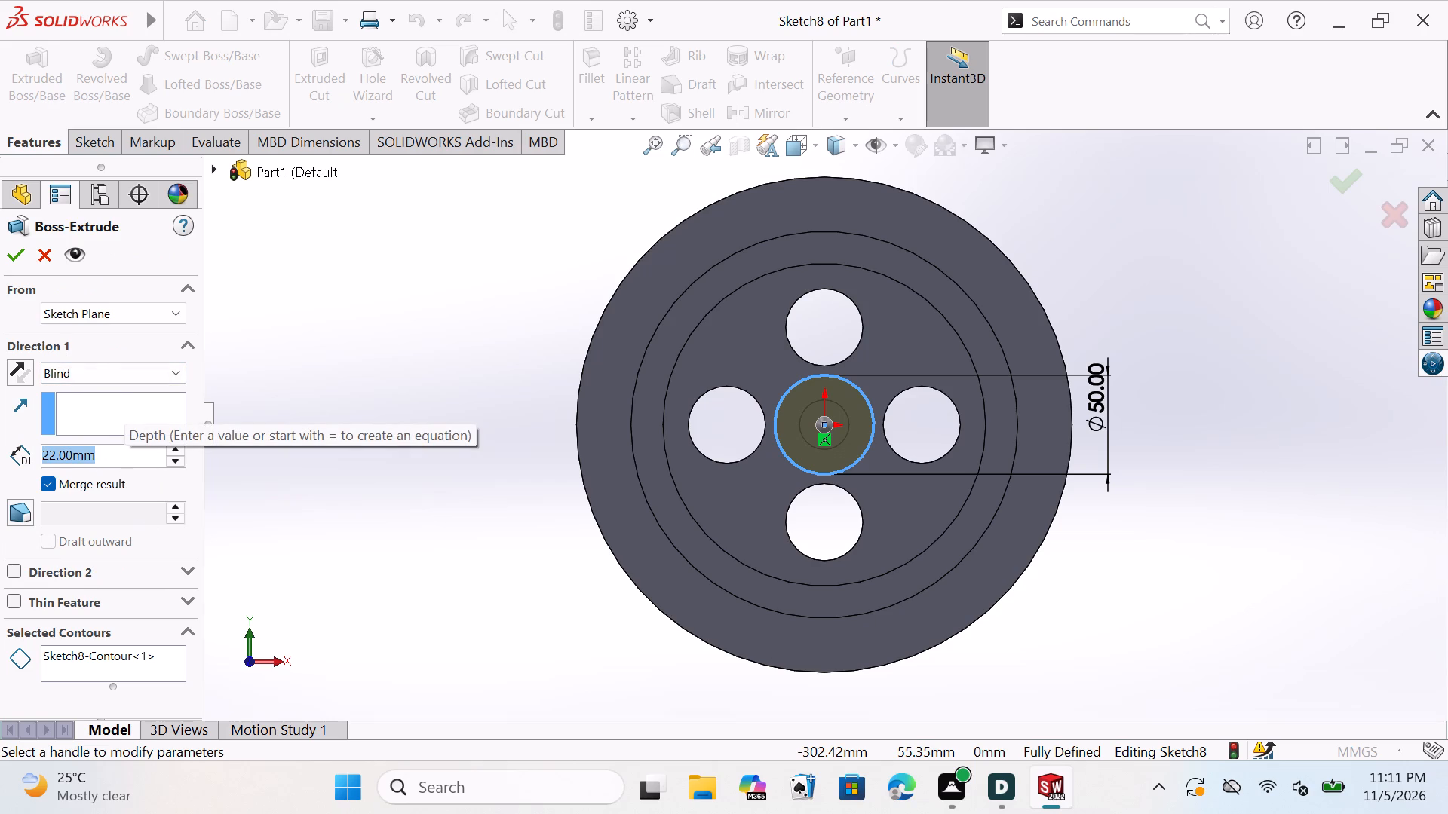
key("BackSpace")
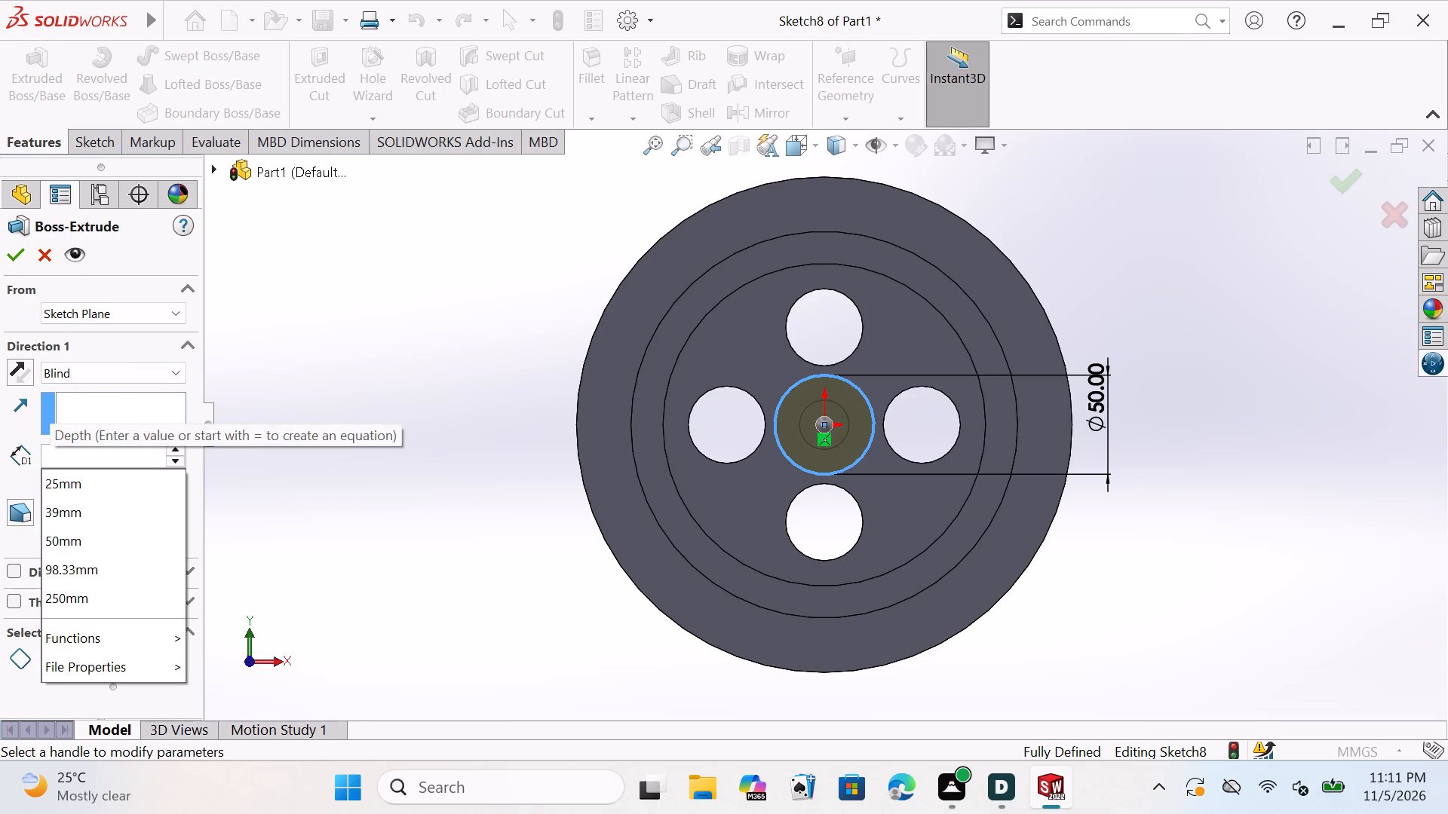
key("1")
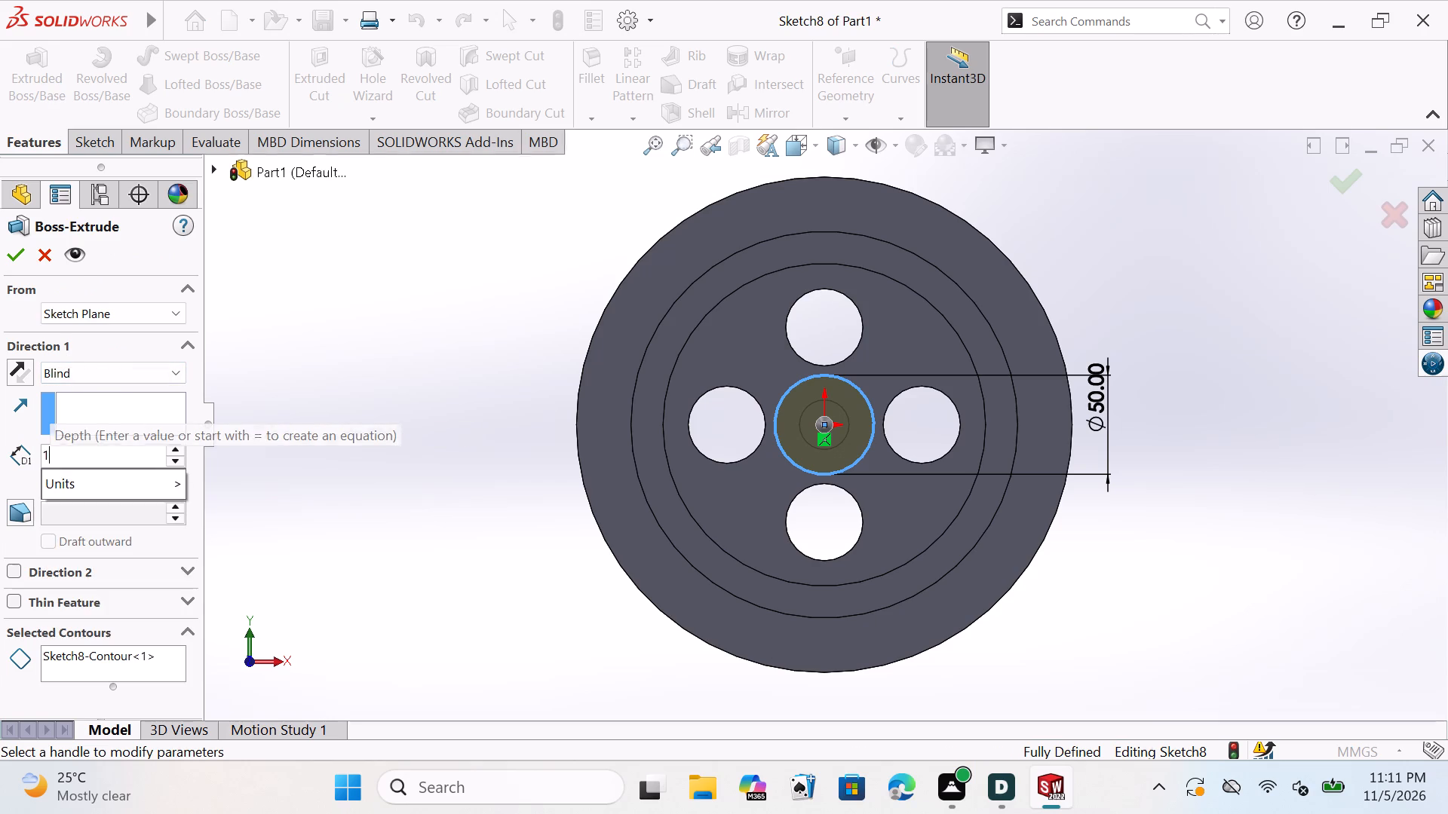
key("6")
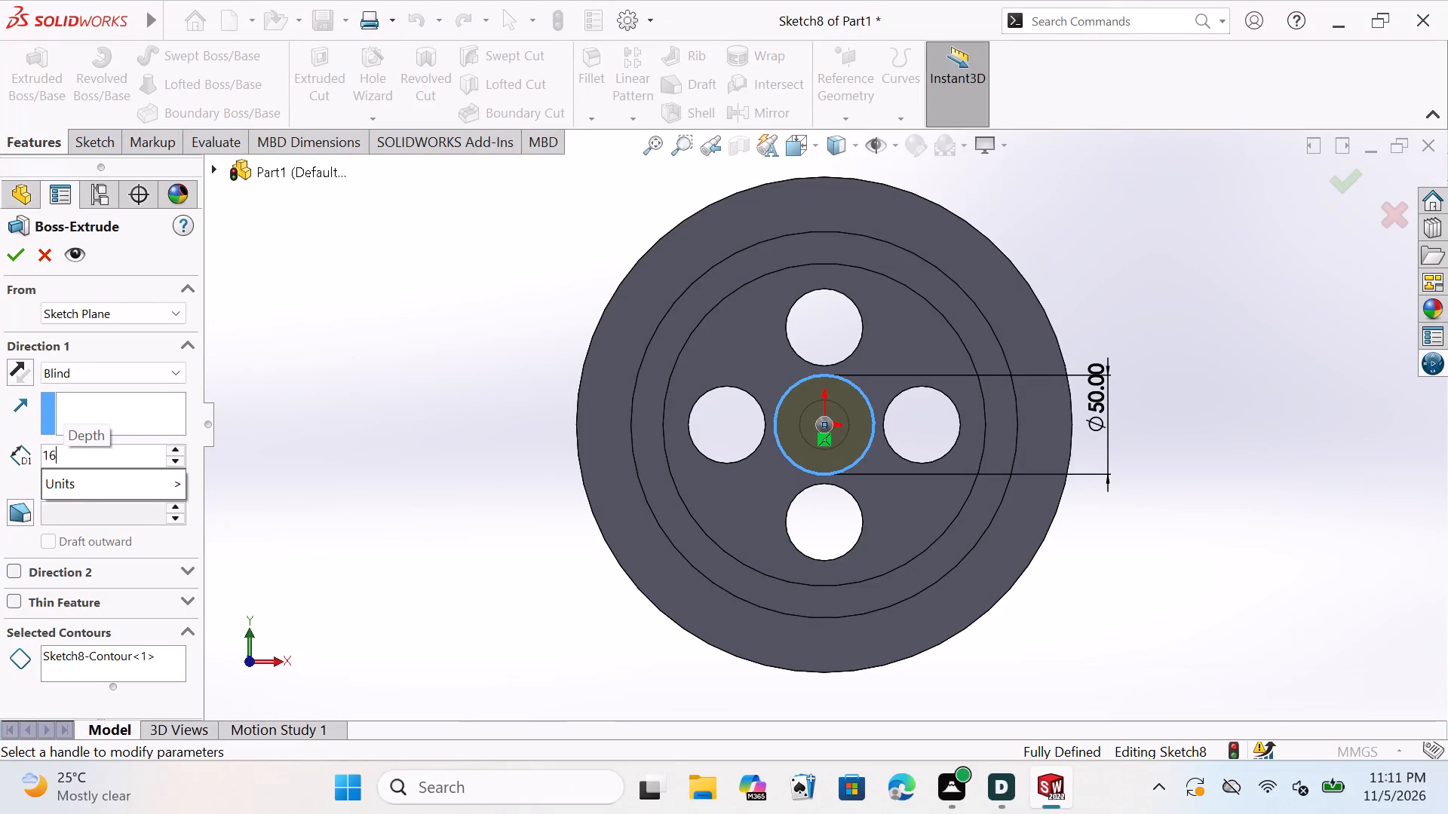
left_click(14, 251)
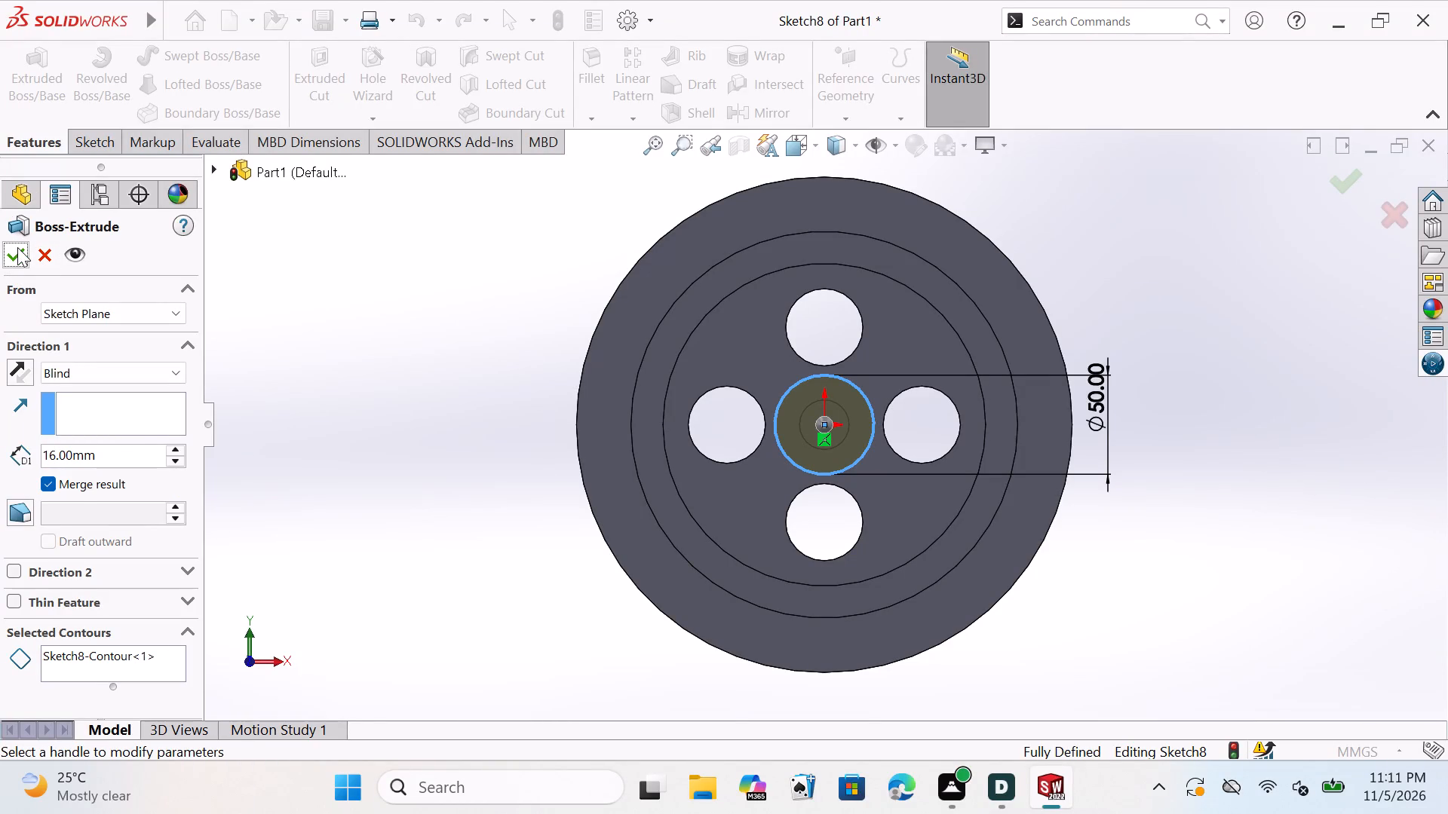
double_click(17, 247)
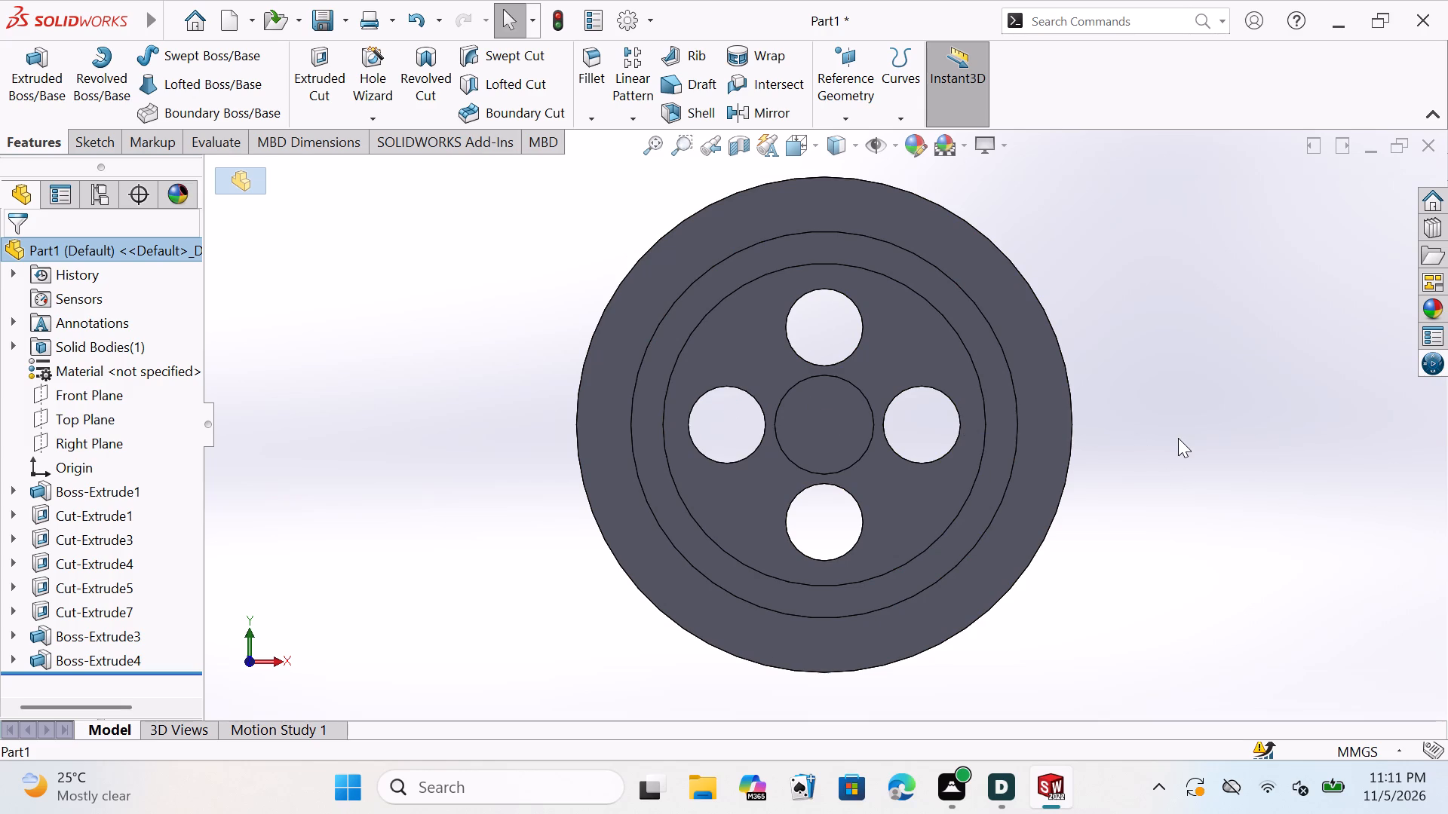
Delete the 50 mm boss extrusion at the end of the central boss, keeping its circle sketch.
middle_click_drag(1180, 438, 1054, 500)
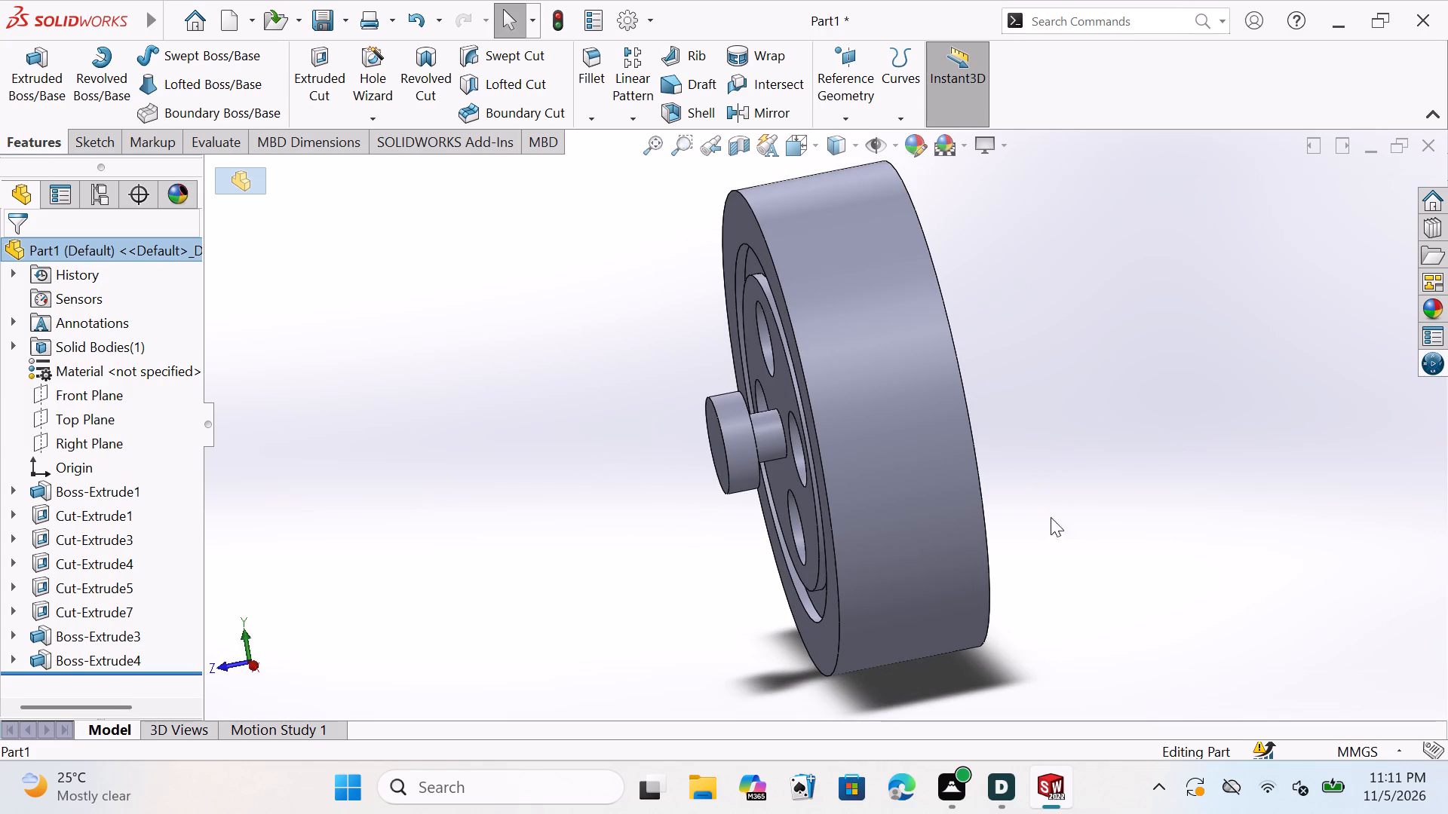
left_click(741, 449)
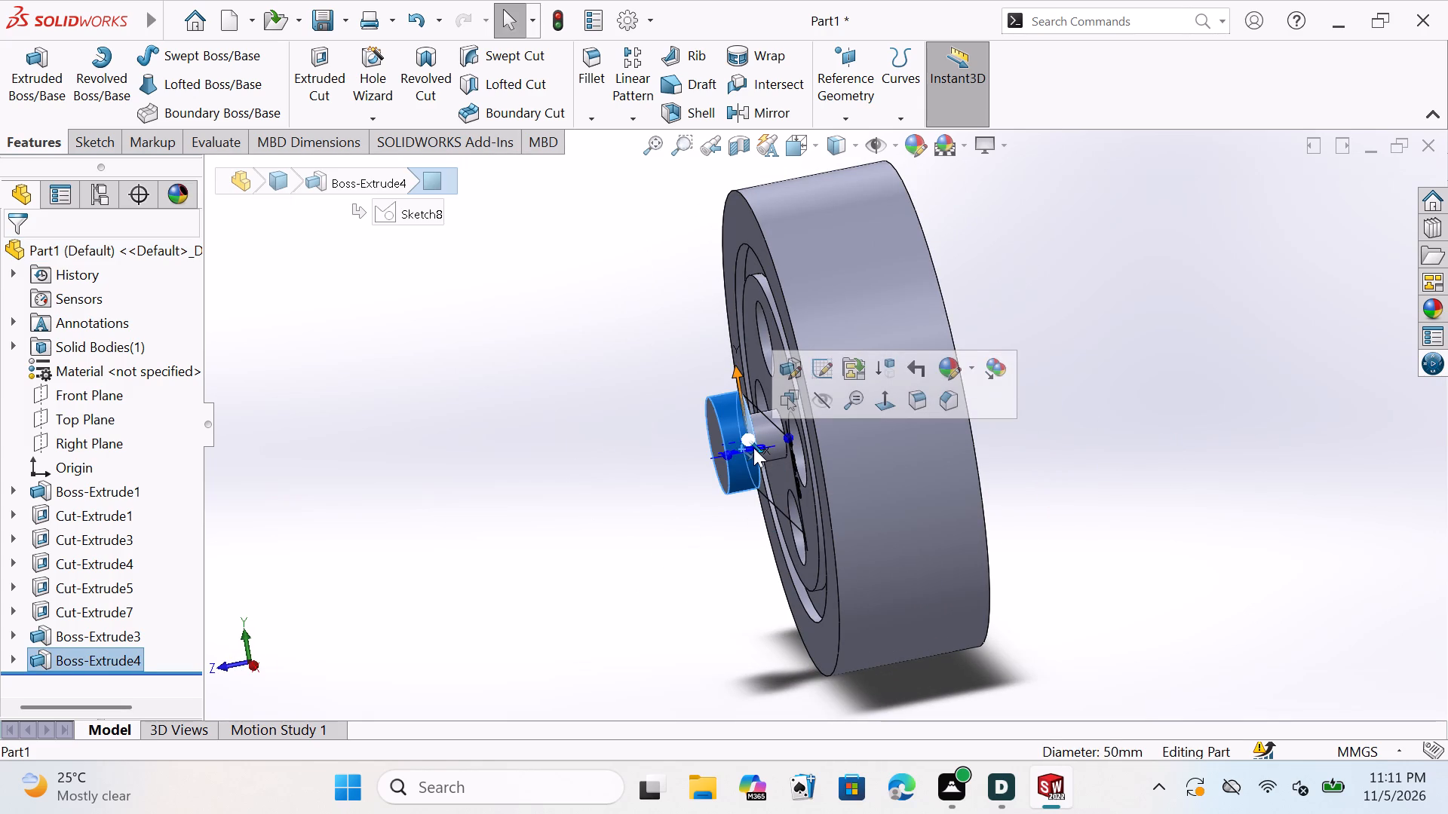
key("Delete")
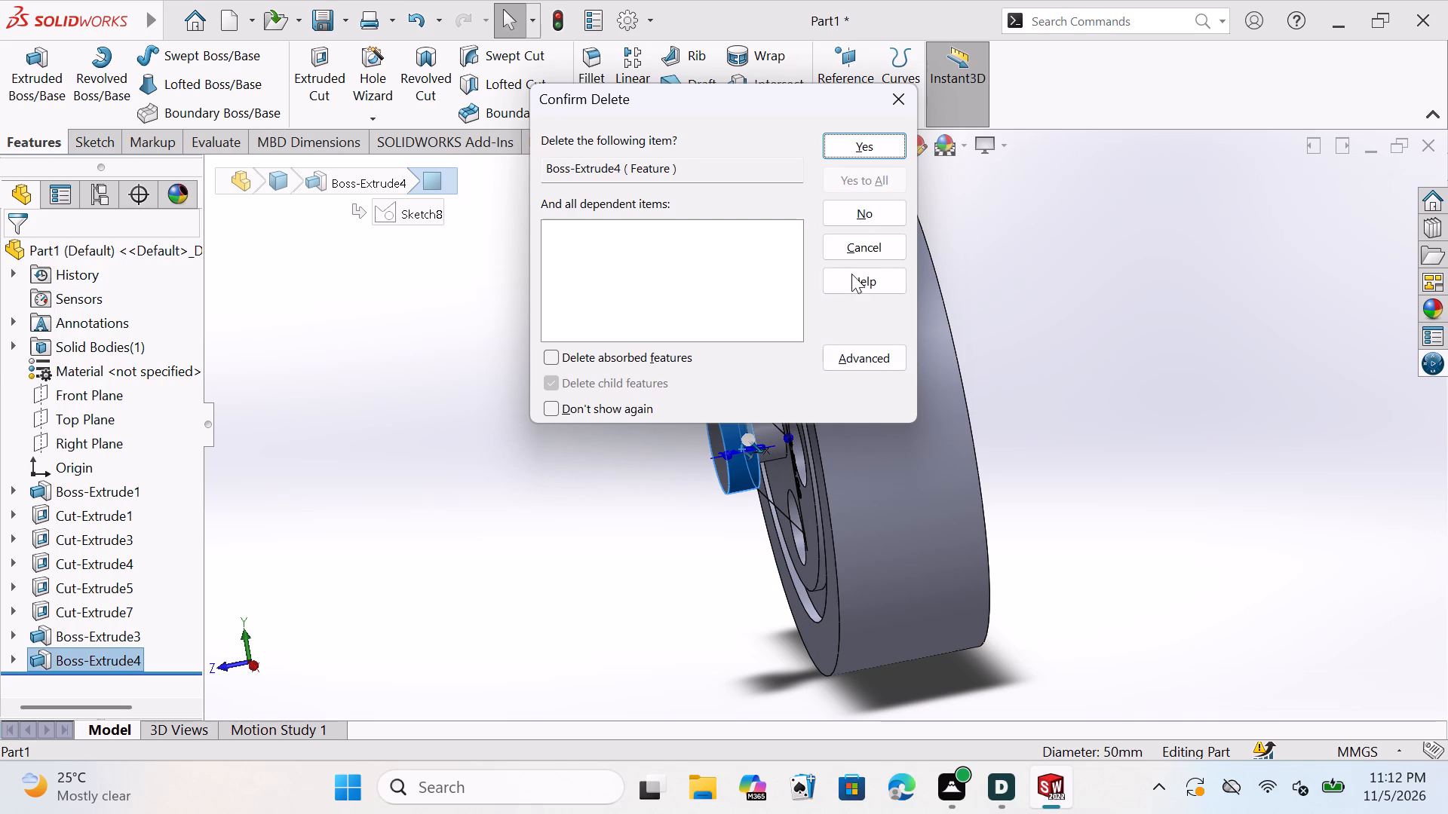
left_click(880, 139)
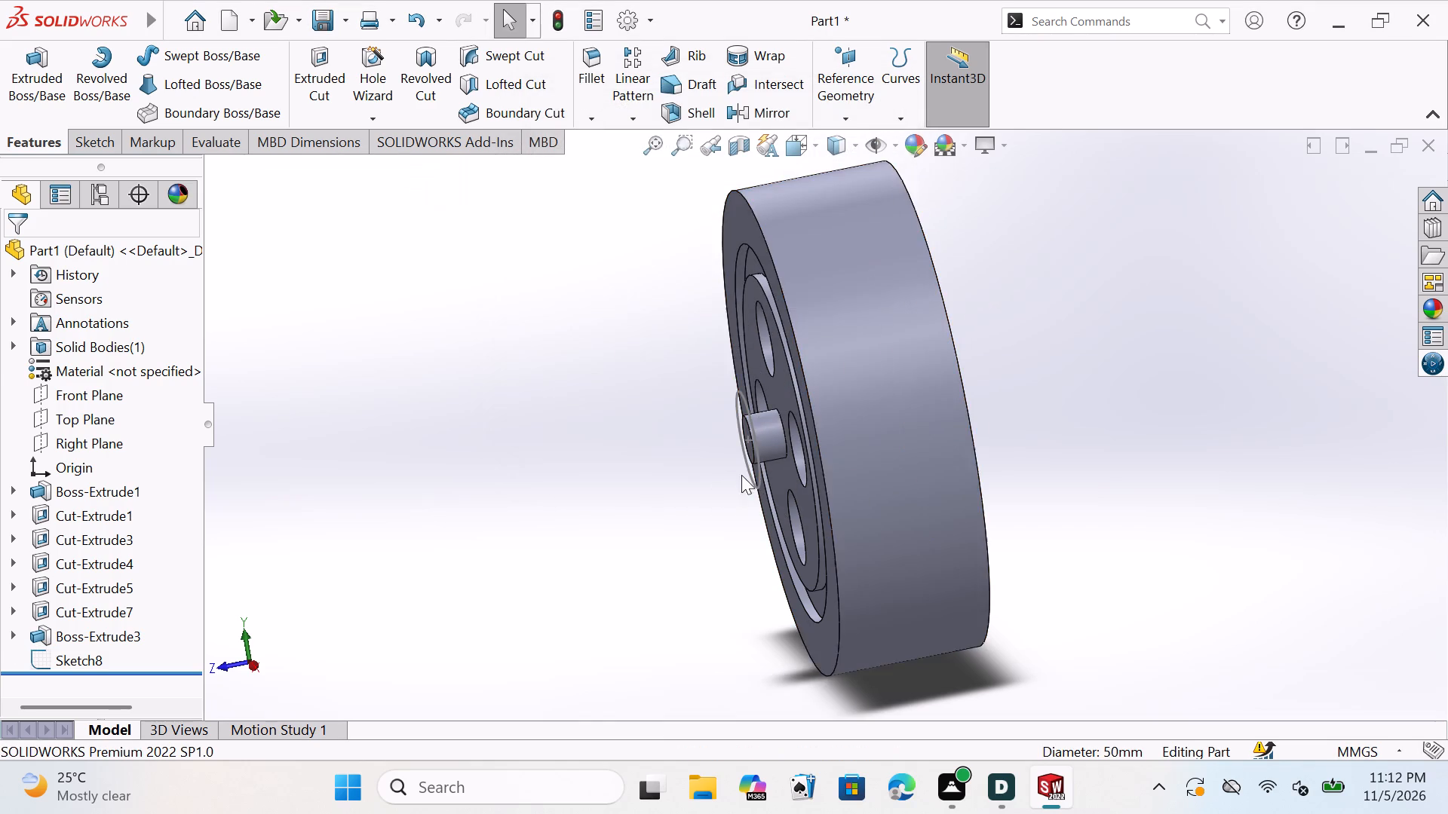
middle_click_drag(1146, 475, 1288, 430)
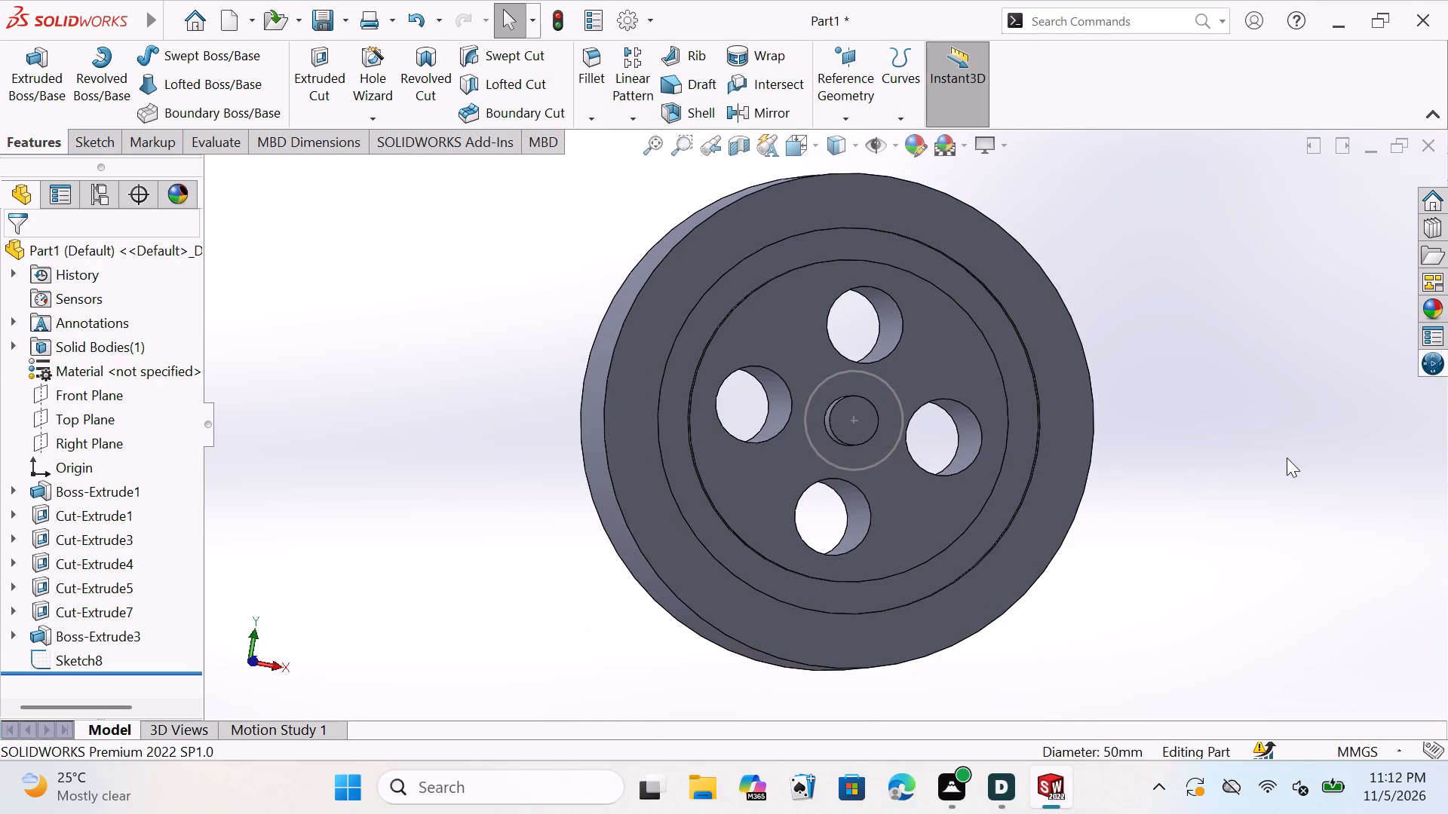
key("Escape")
Delete the leftover 50 mm circle sketch at the end of the central boss.
key("Escape")
key("Escape")
key("Escape")
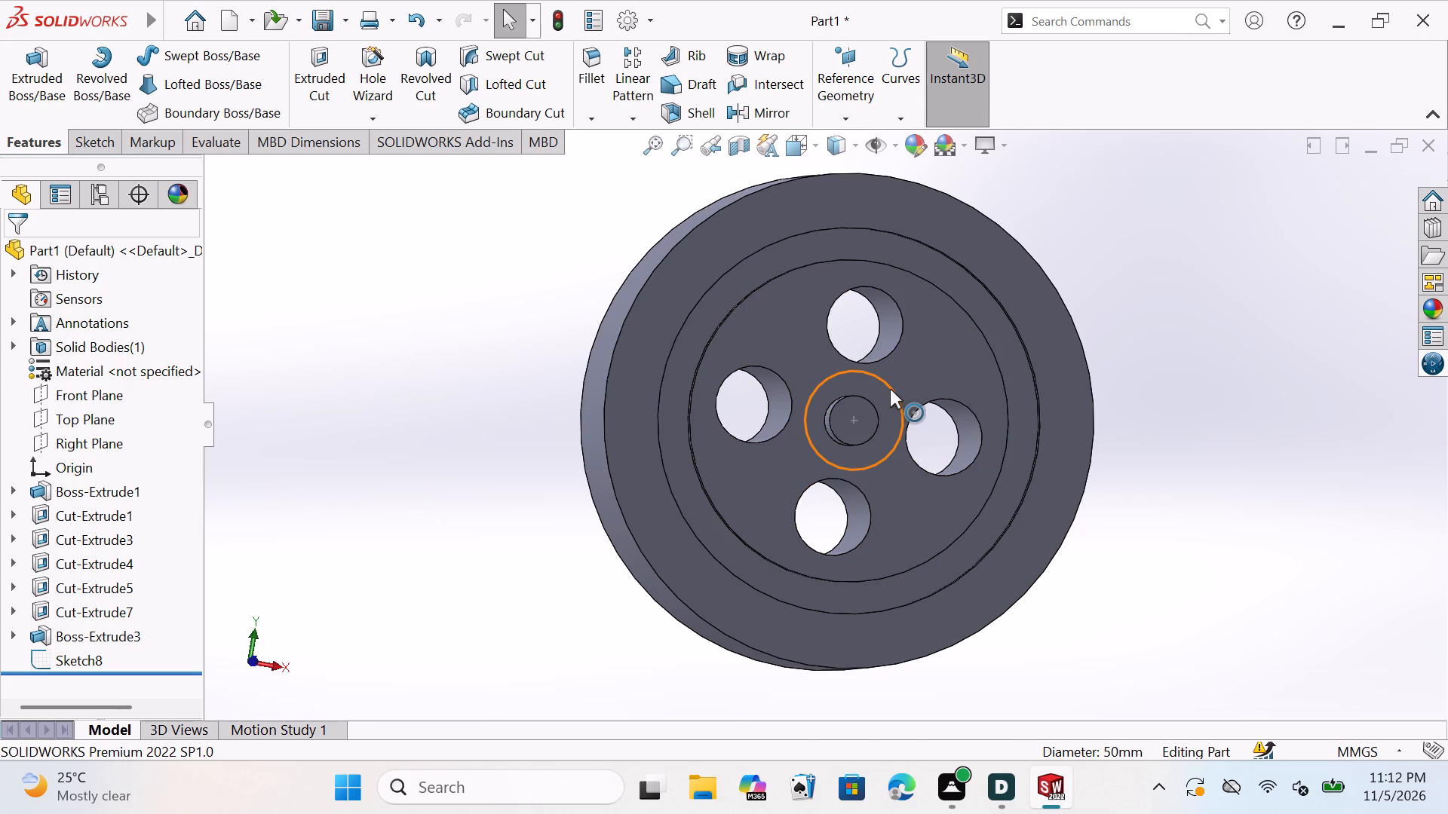
left_click(890, 389)
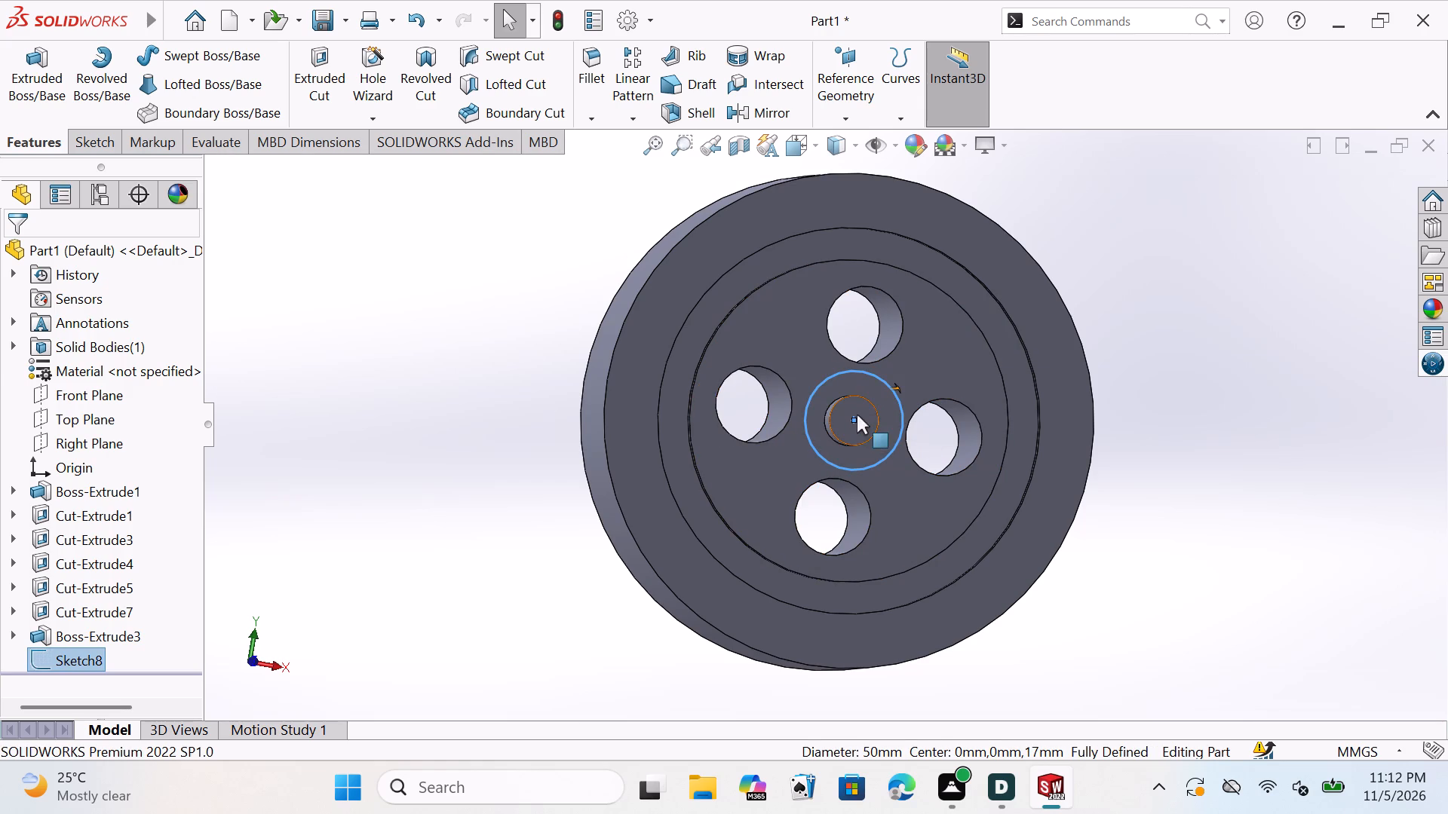
key("Escape")
key("Escape")
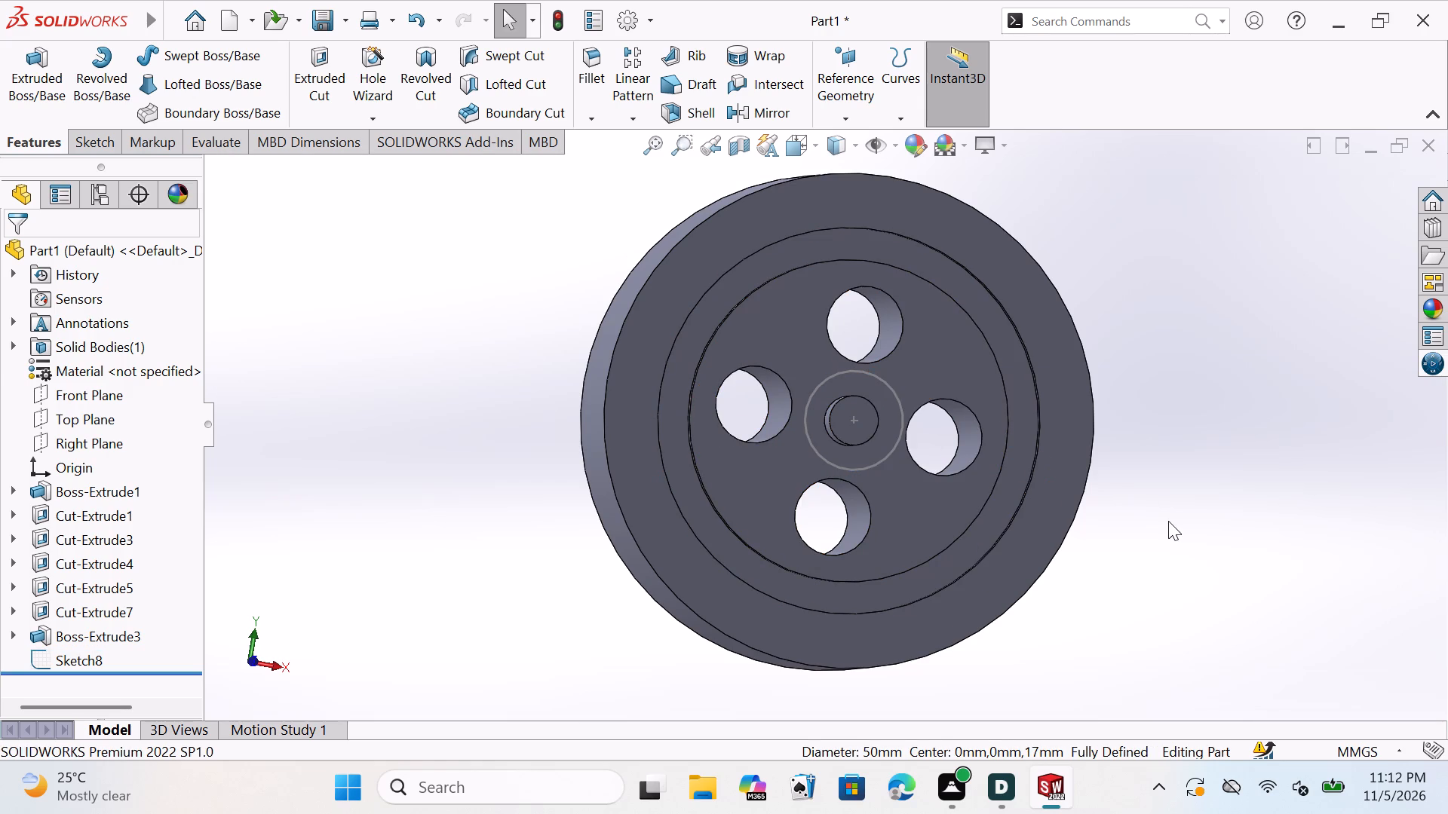
key("Escape")
middle_click_drag(1187, 486, 1062, 523)
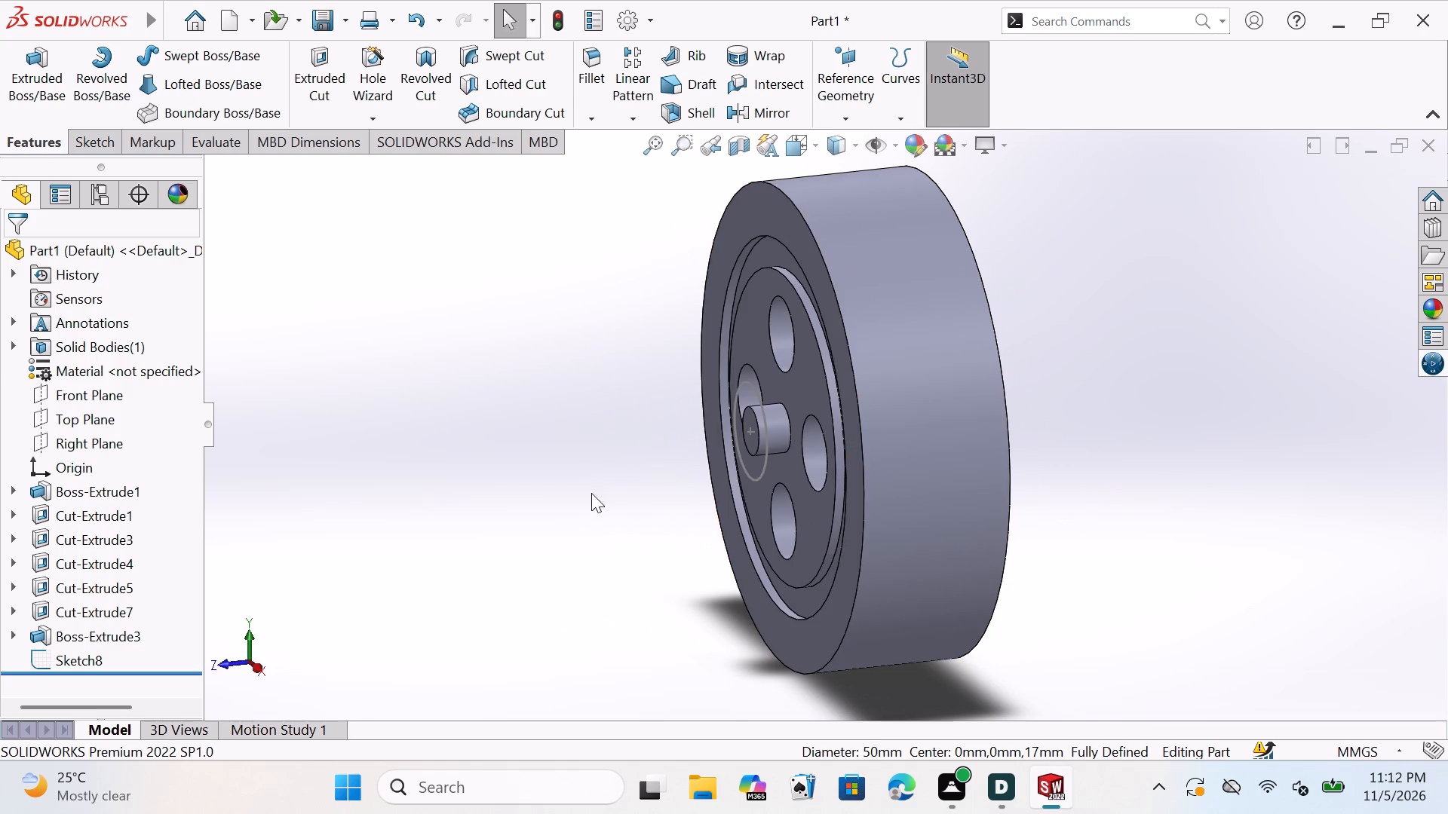
left_click(765, 459)
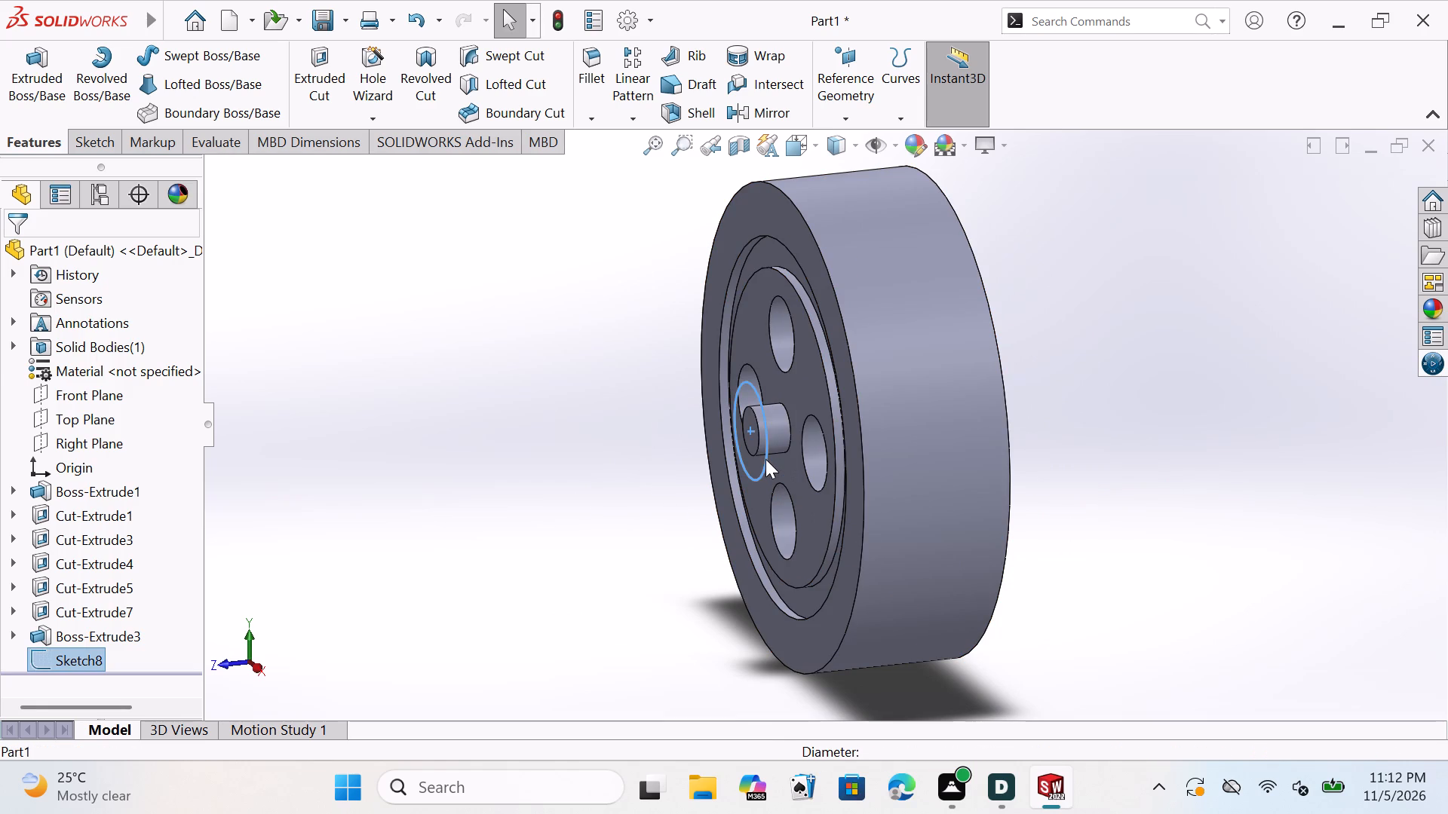
key("Delete")
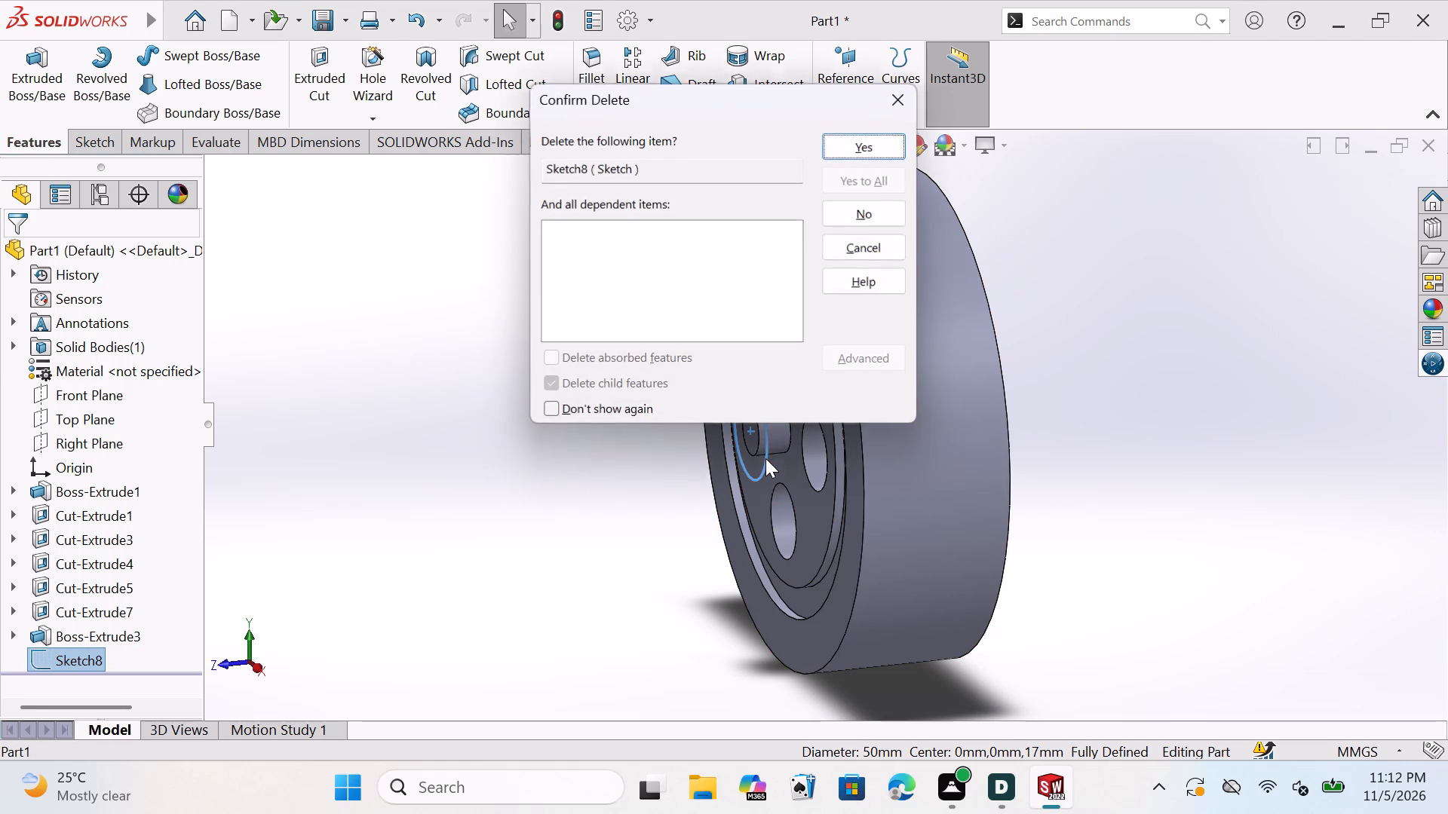
left_click(882, 147)
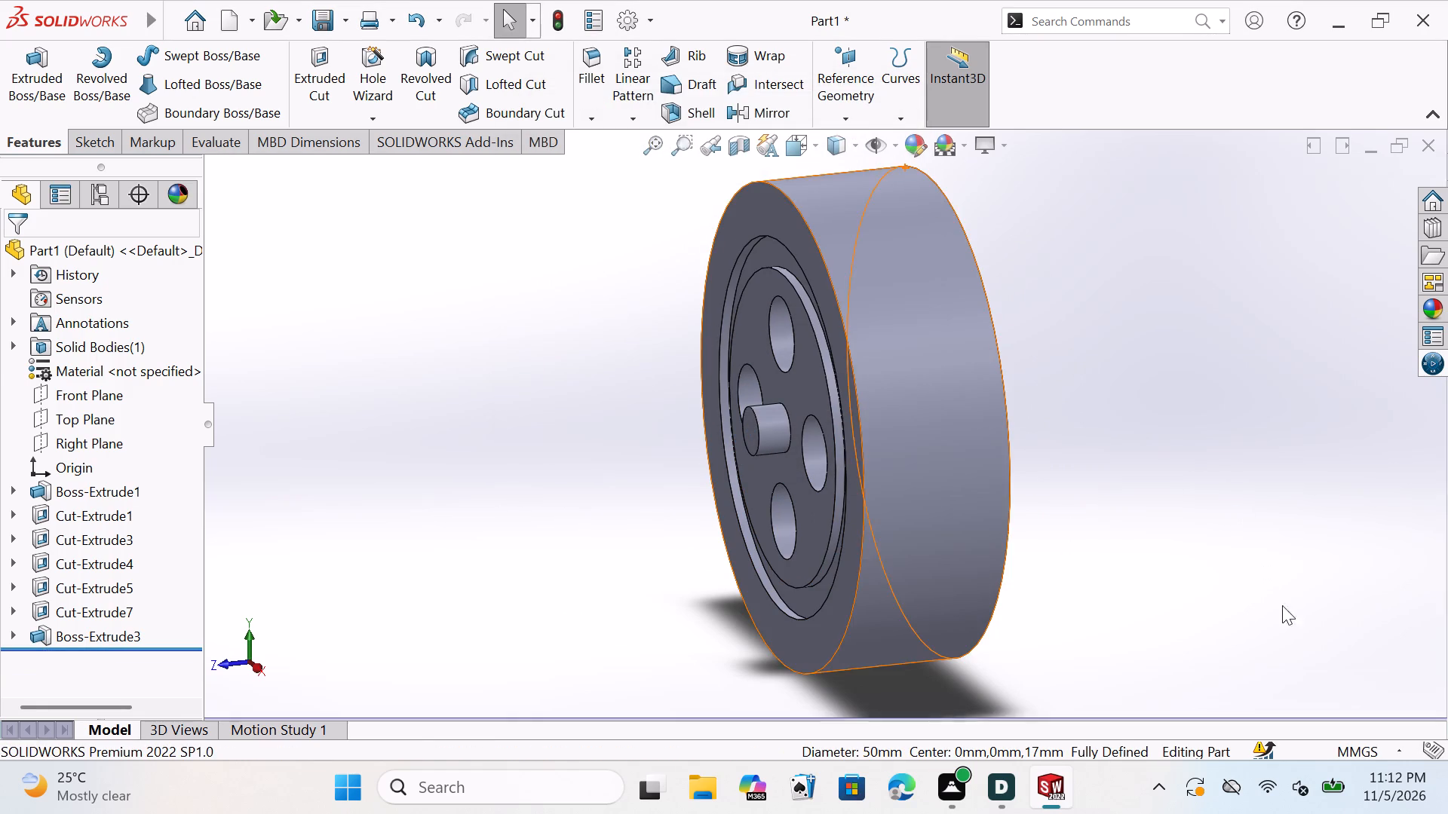
key("Escape")
key("Escape")
key("Escape")
key("Escape")
key("Escape")
key("Escape")
key("Escape")
key("Escape")
key("Escape")
key("Escape")
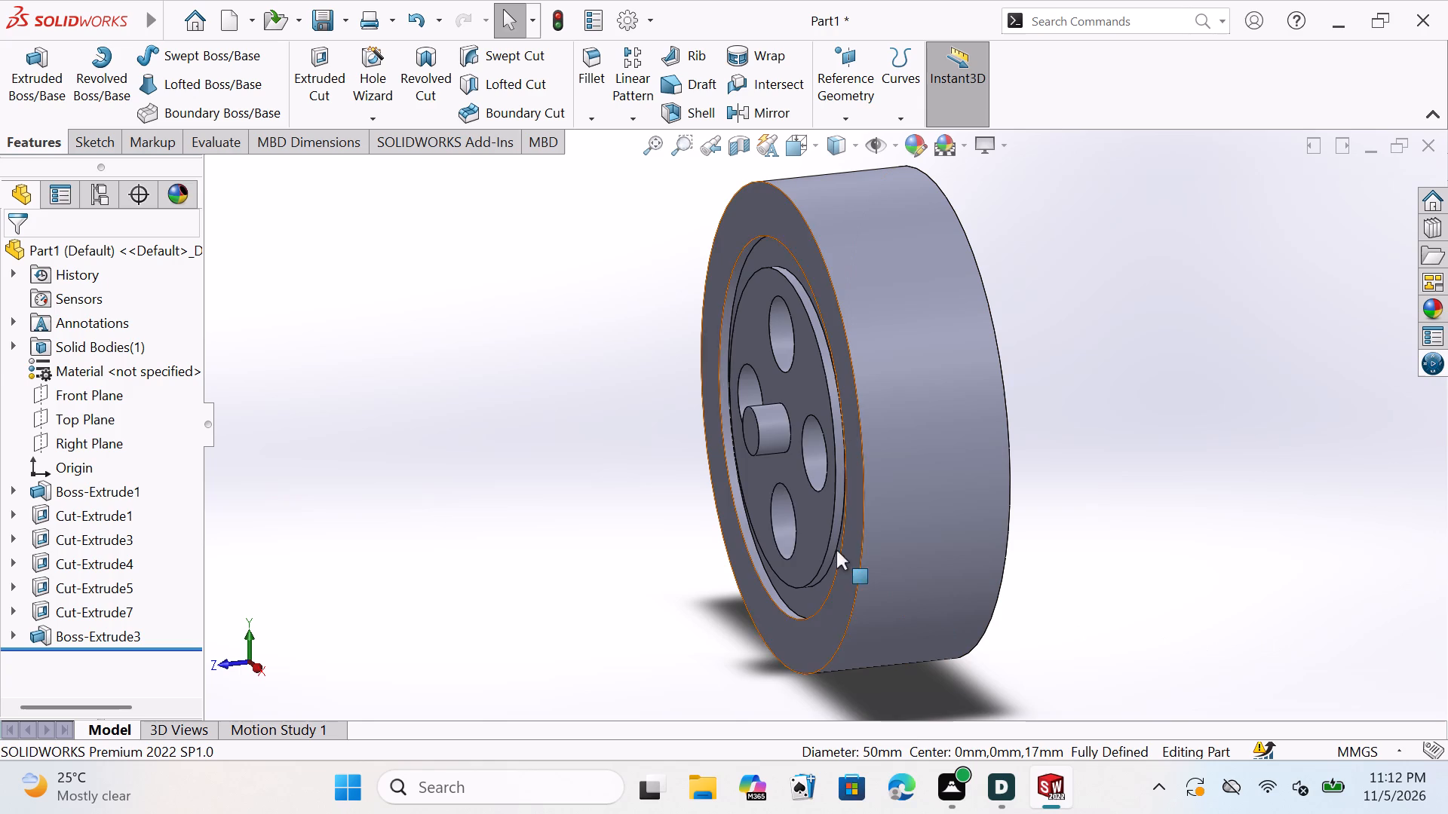
Delete the 25 mm central boss extrusion, keeping its circle sketch.
left_click(772, 430)
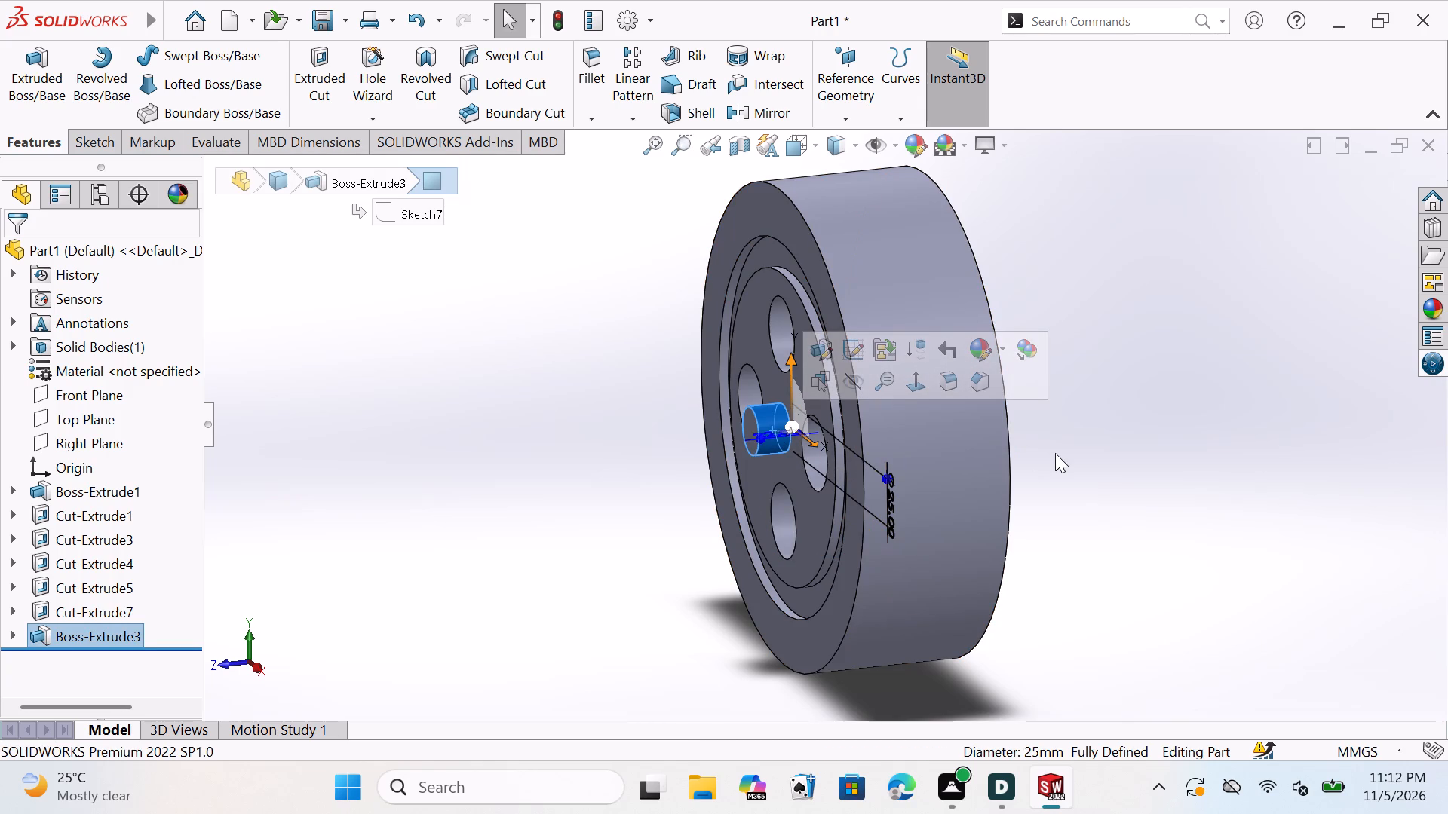
key("Escape")
key("Escape")
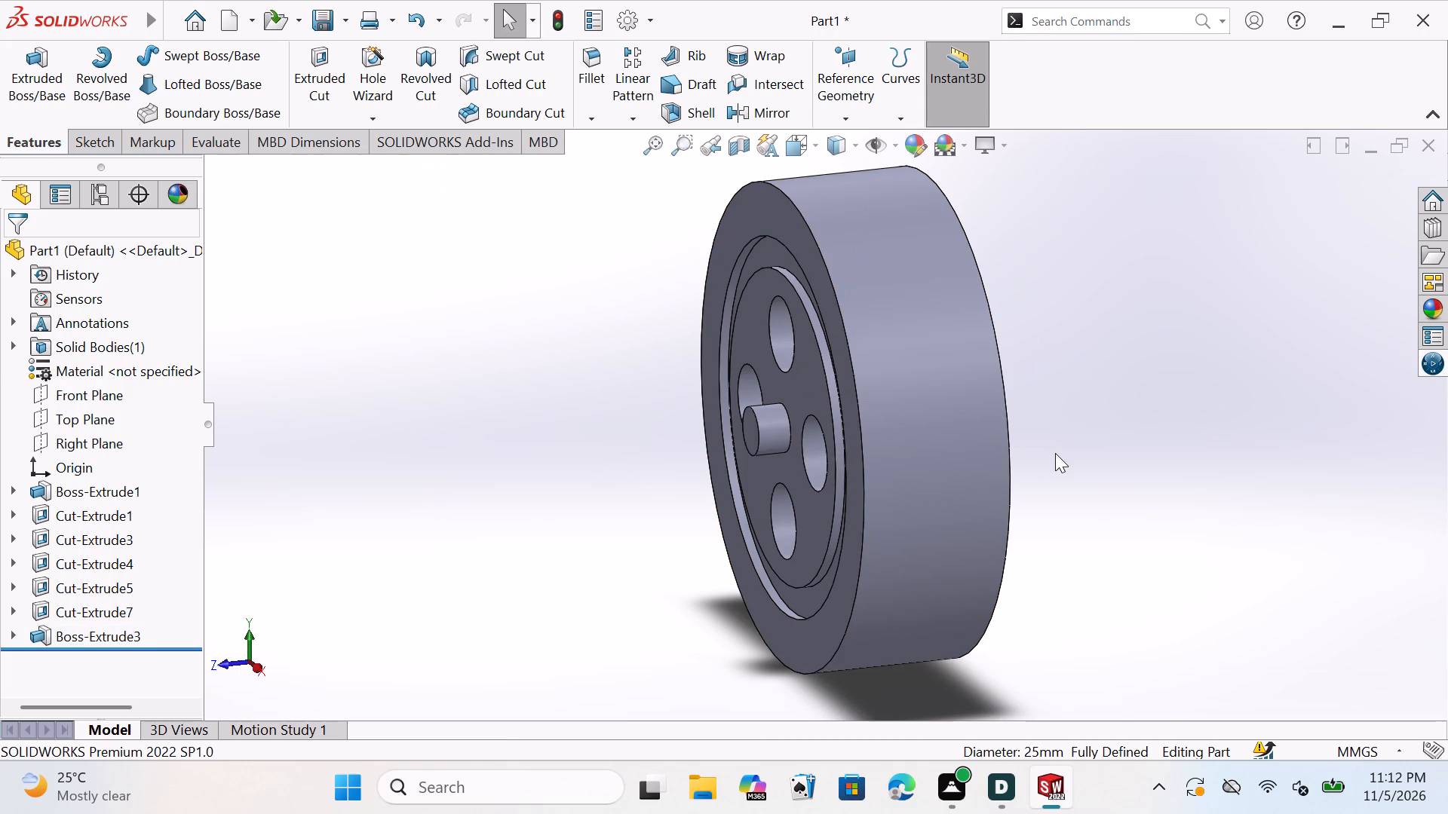
key("Escape")
key("Escape")
key("Escape")
key("Escape")
key("Escape")
key("Escape")
key("Escape")
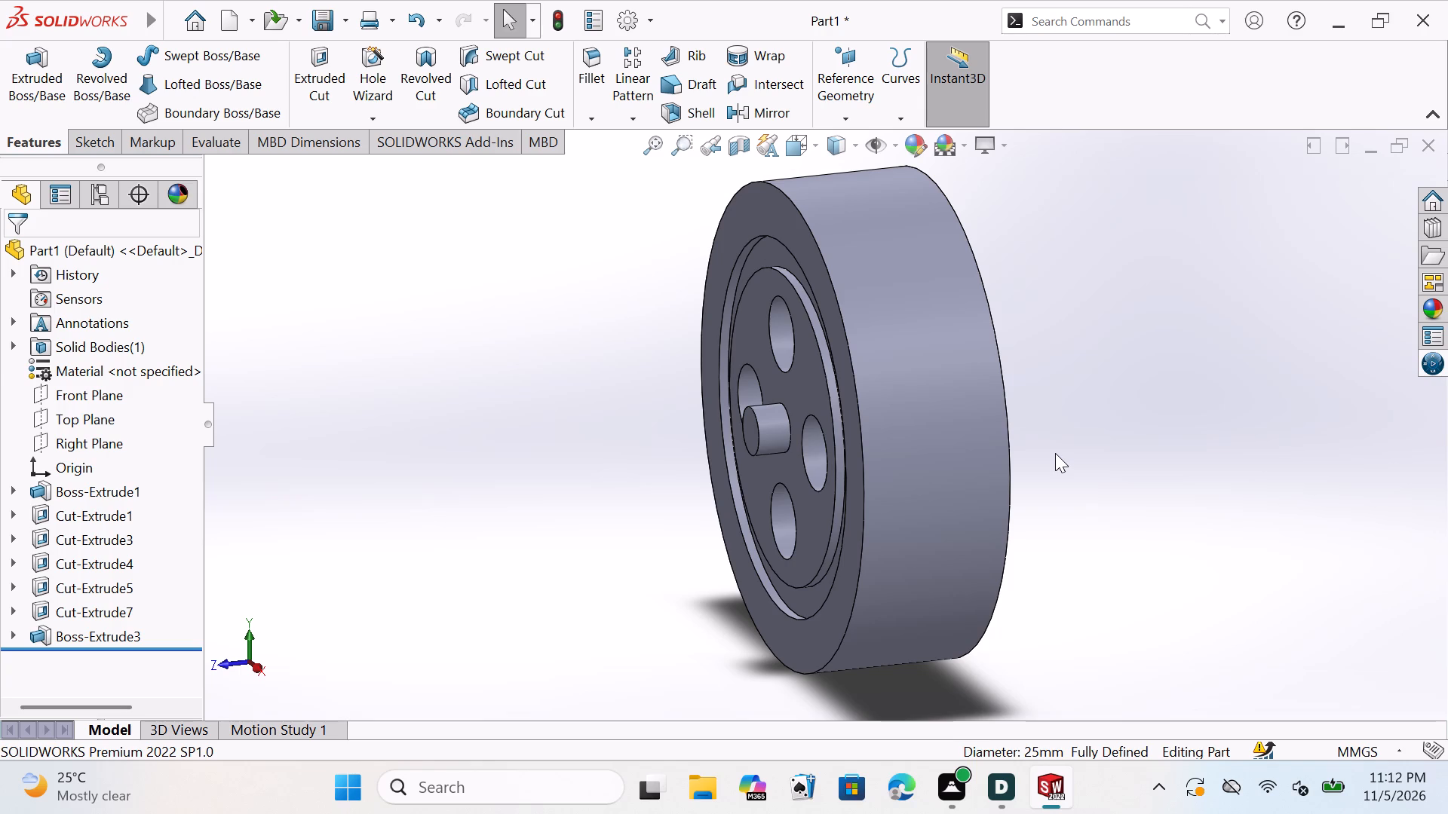
left_click(772, 429)
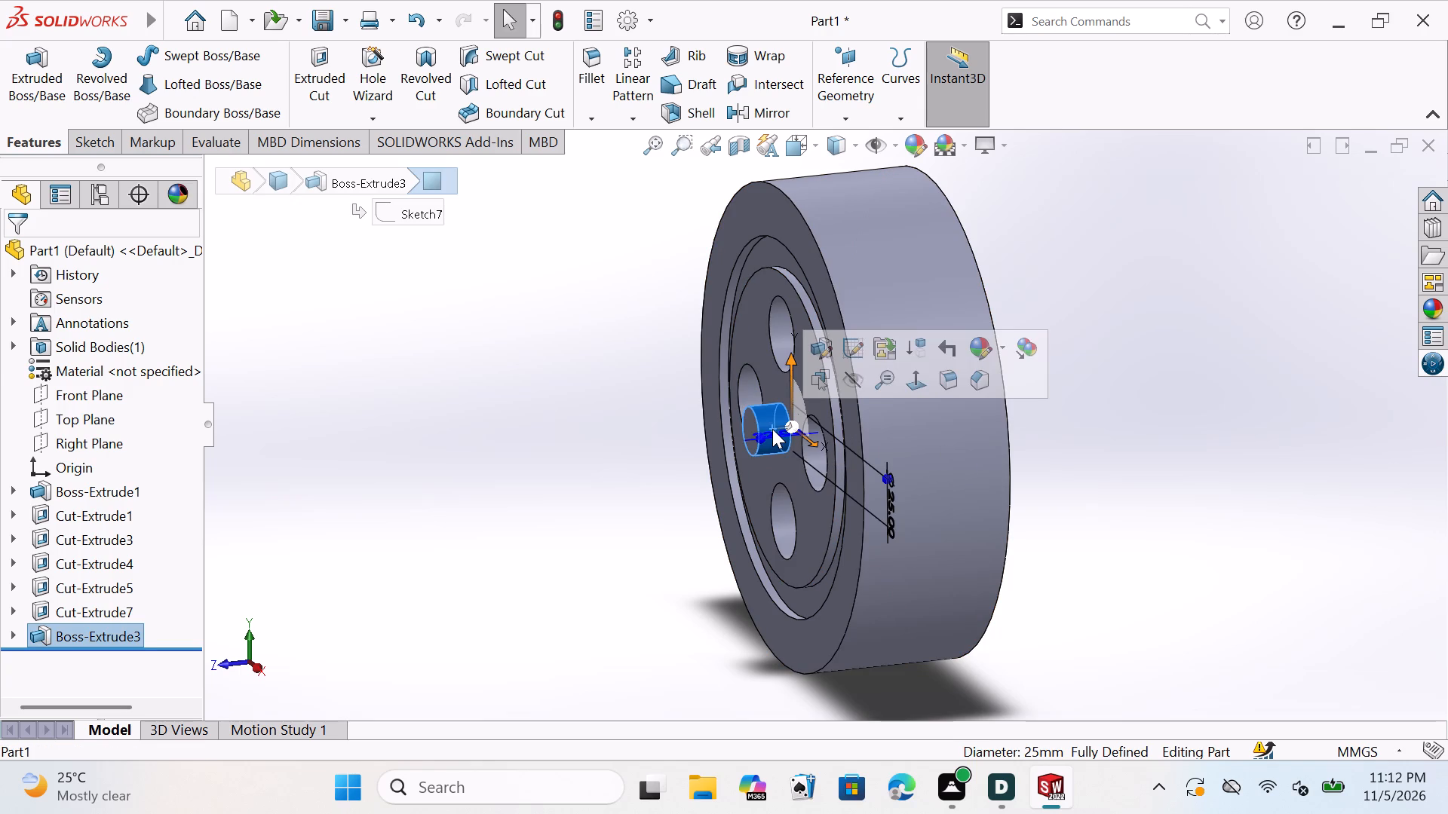
key("Delete")
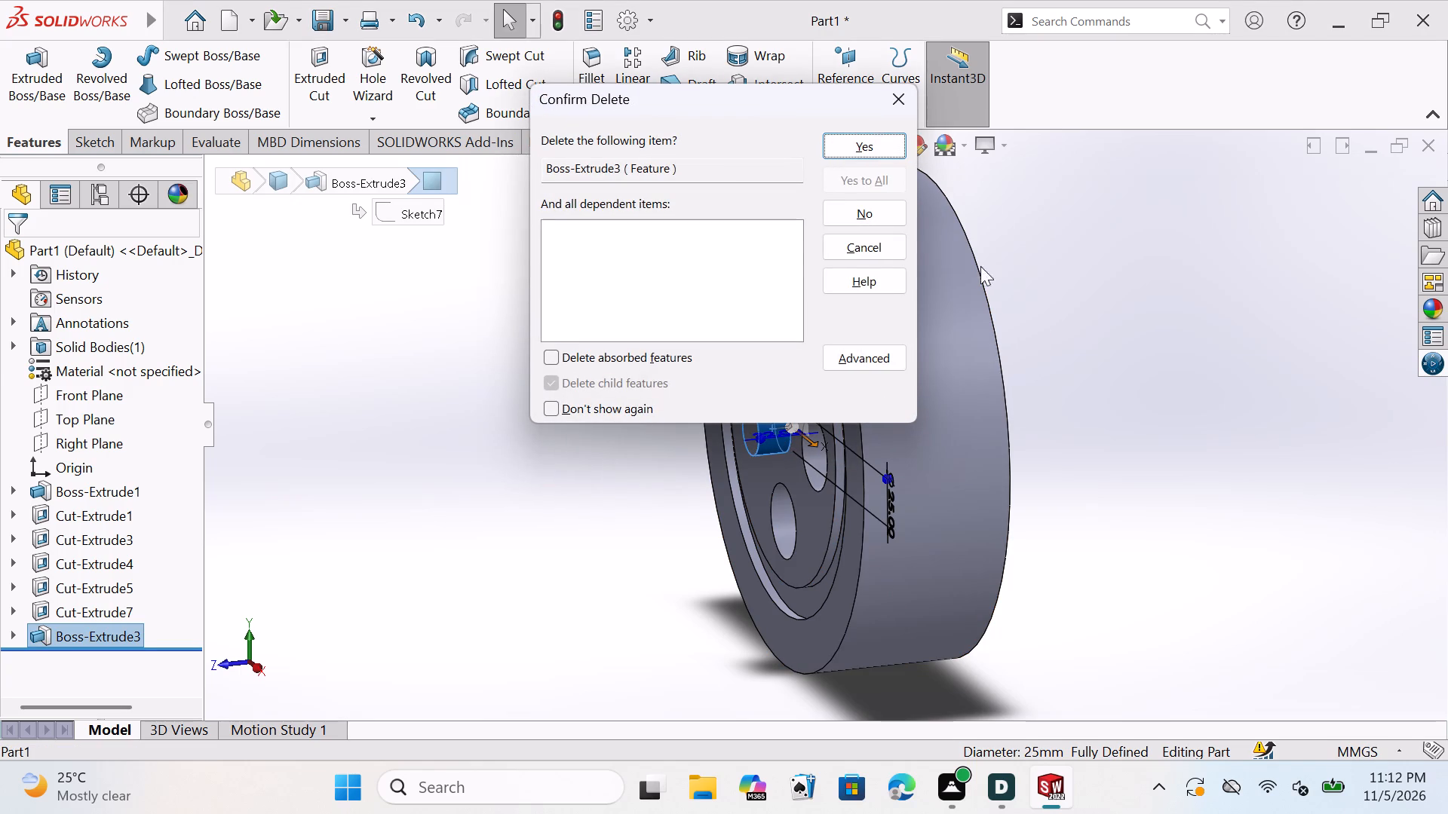
left_click(860, 136)
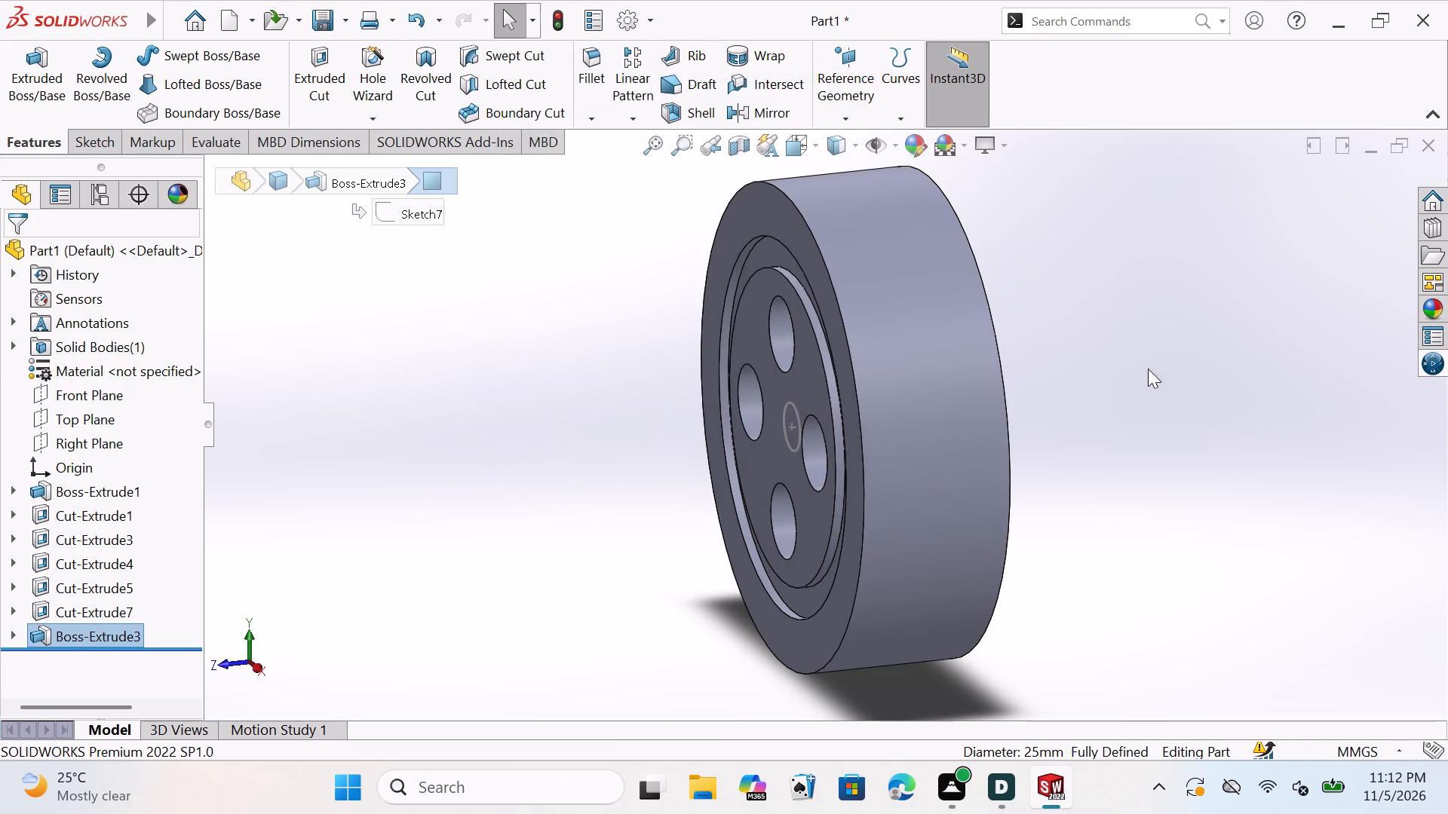
key("Escape")
key("Escape")
key("Escape")
key("Escape")
key("Escape")
key("Escape")
key("Escape")
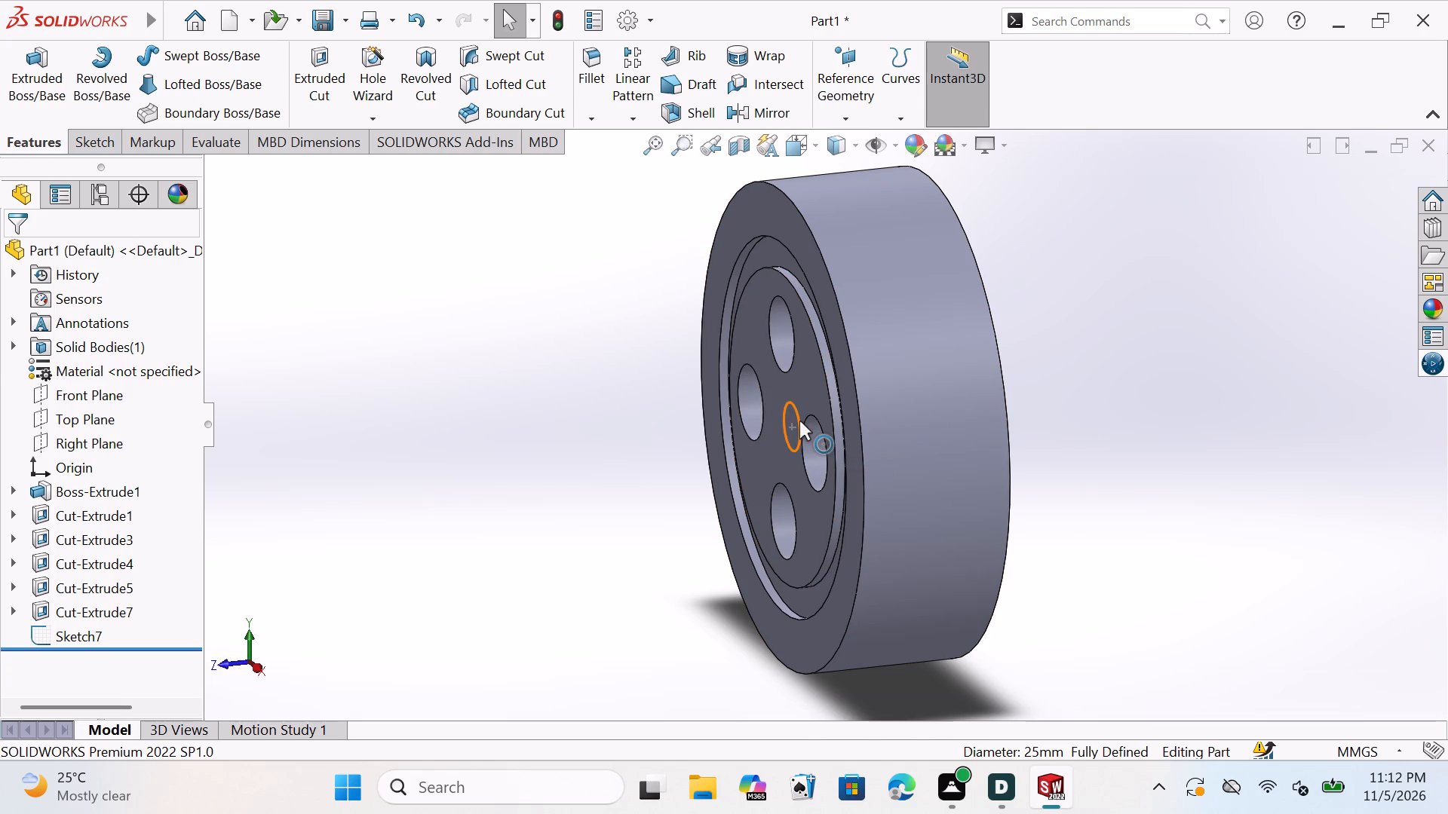
Reopen the 25 mm circle's sketch and add a concentric circle at the origin with a radius of about 25.5 mm.
double_click(799, 421)
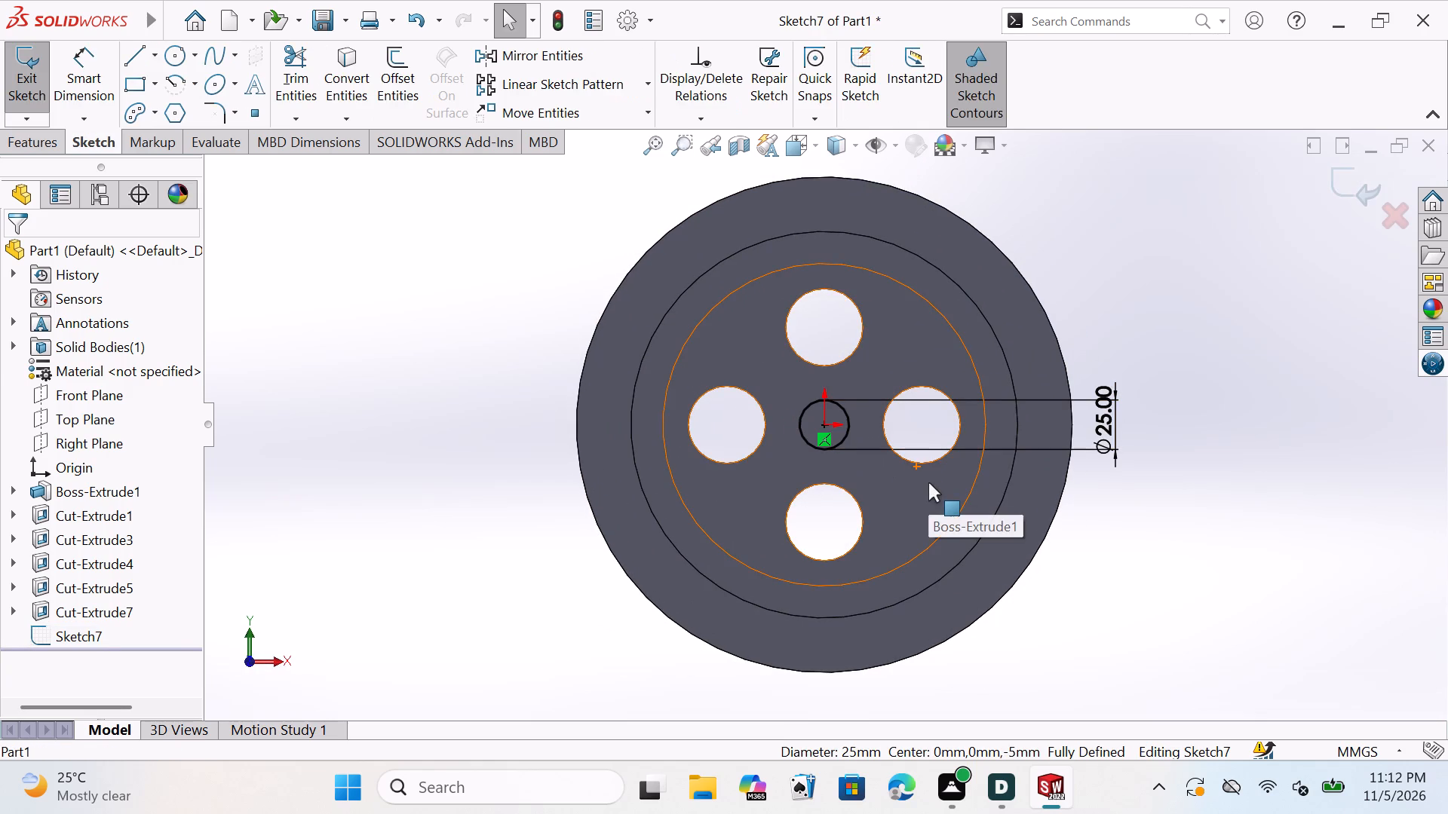
key("Delete")
key("Delete")
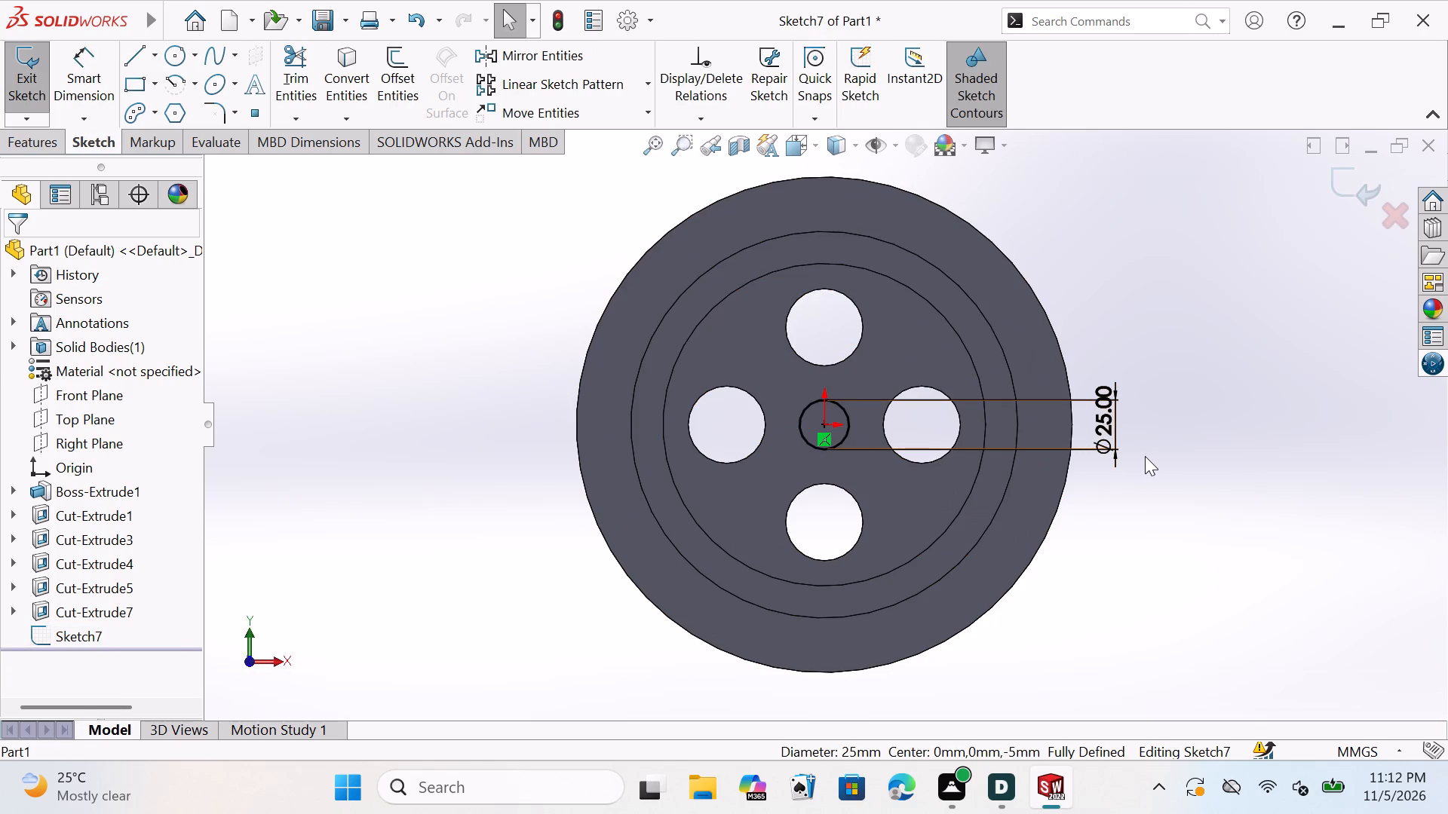
key("Delete")
key("Delete")
key("Escape")
key("Escape")
key("Escape")
key("Escape")
key("Escape")
scroll(852, 421, "up", 2)
scroll(849, 440, "down", 2)
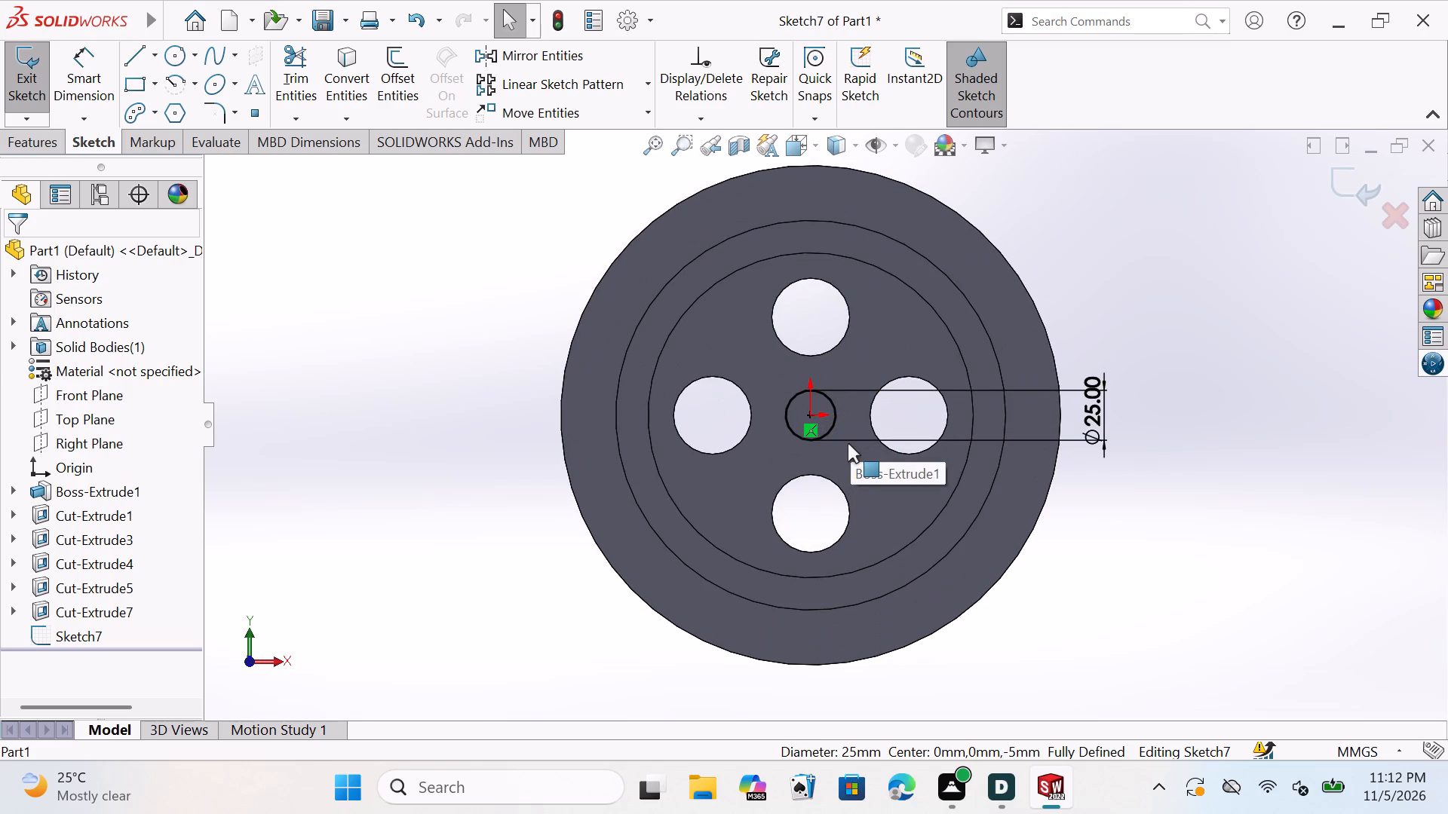
scroll(848, 443, "down", 1)
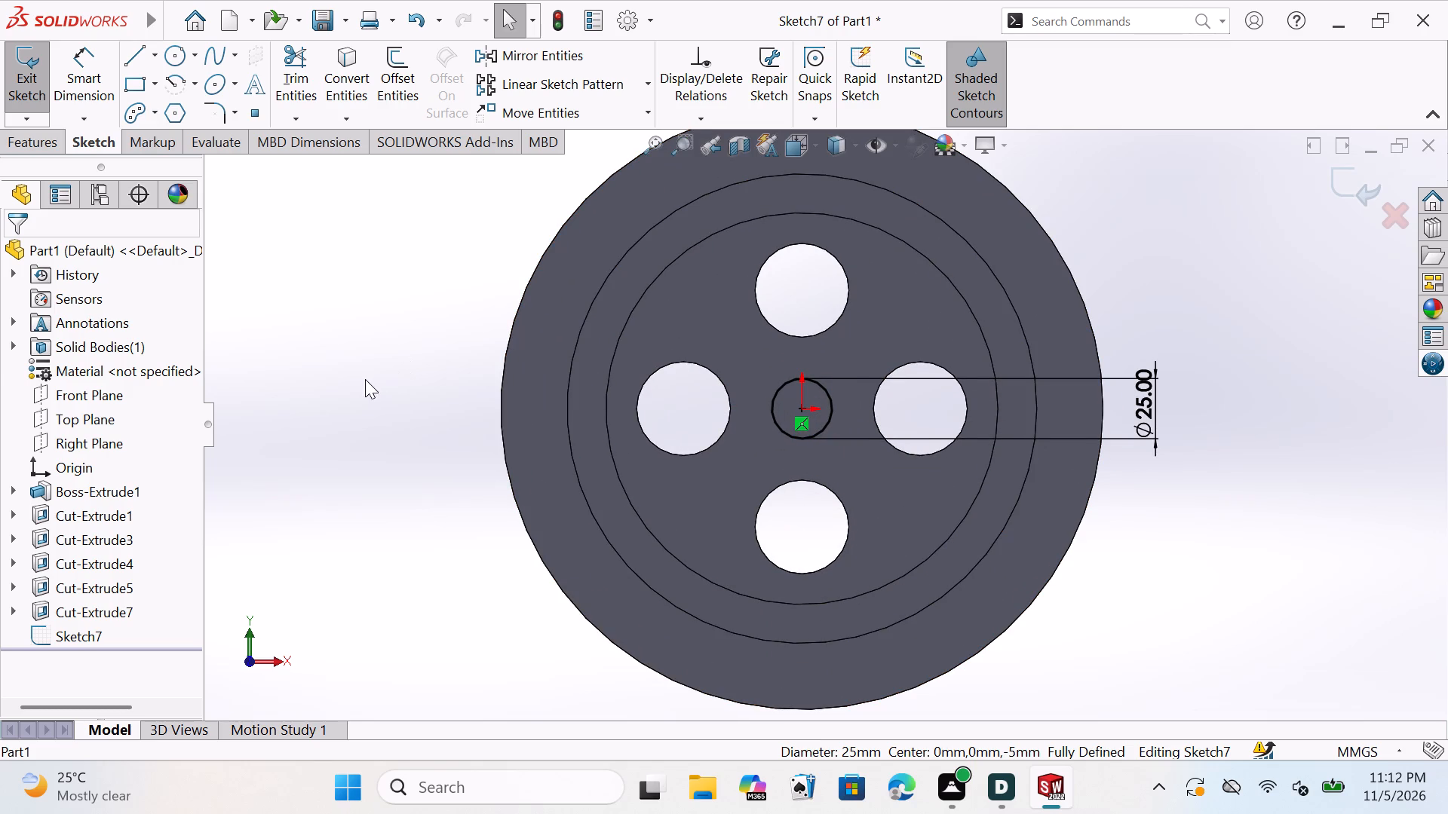
key("Escape")
key("Escape")
key("Escape")
key("Escape")
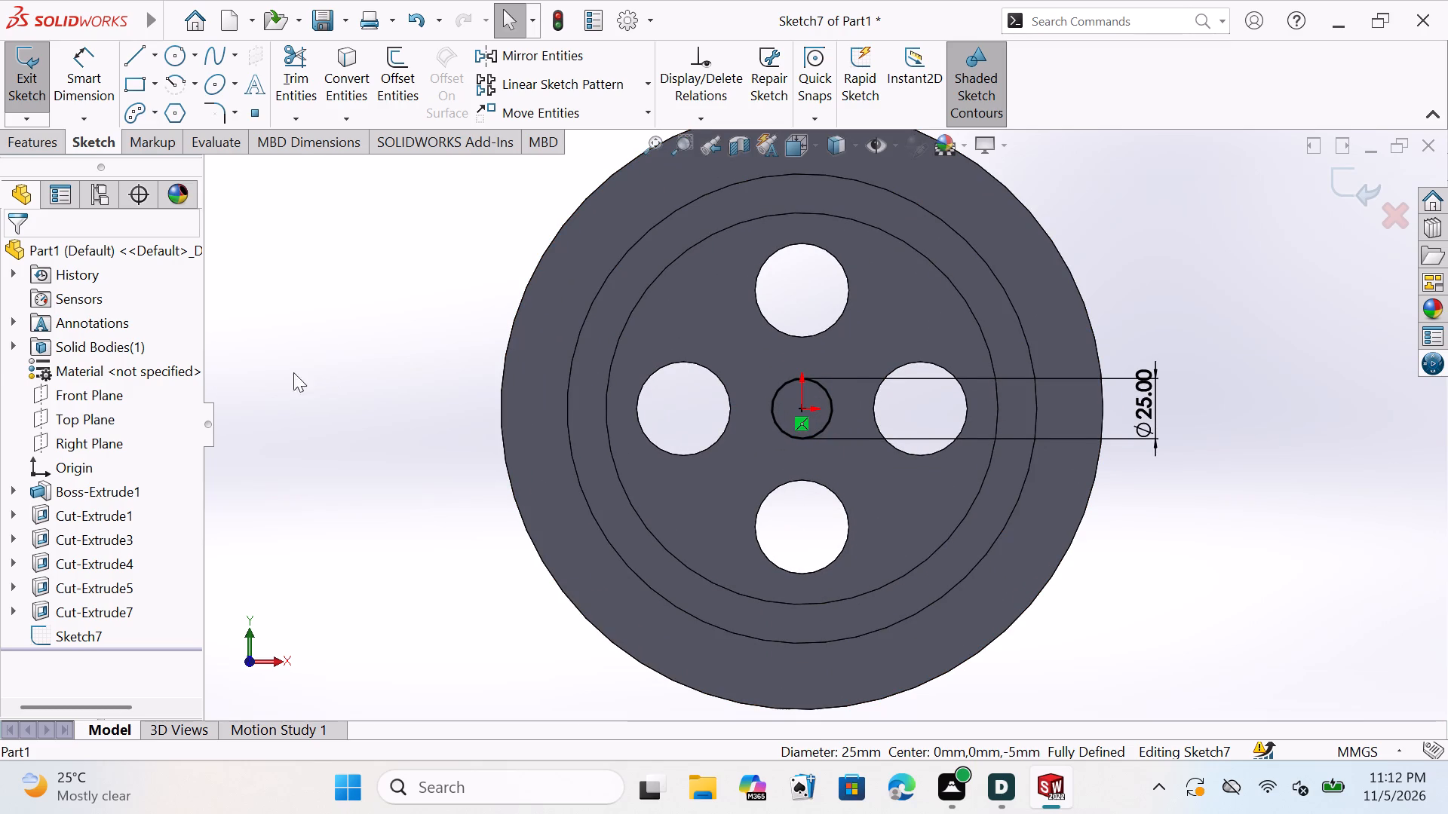
key("Escape")
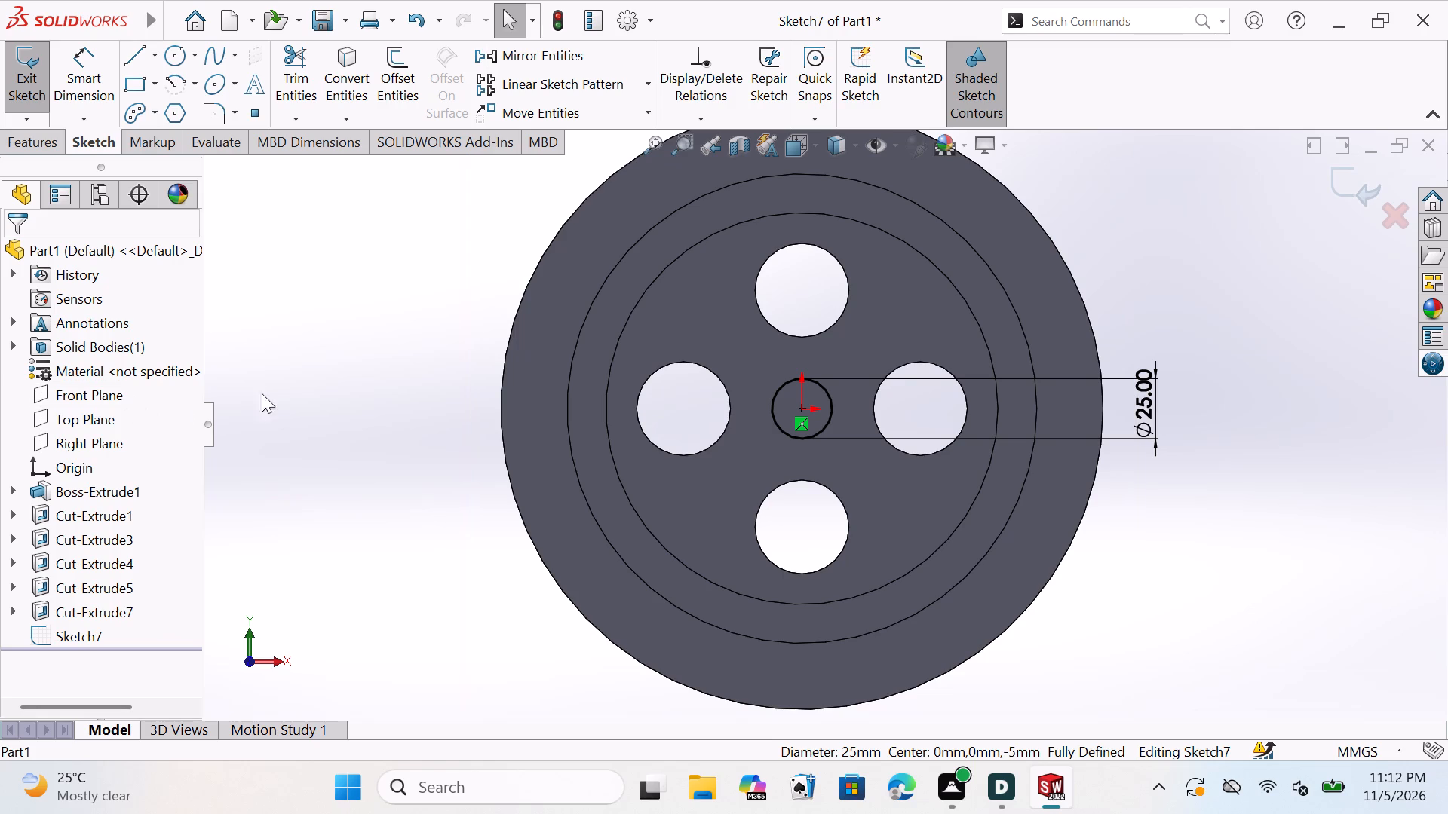
left_click(792, 402)
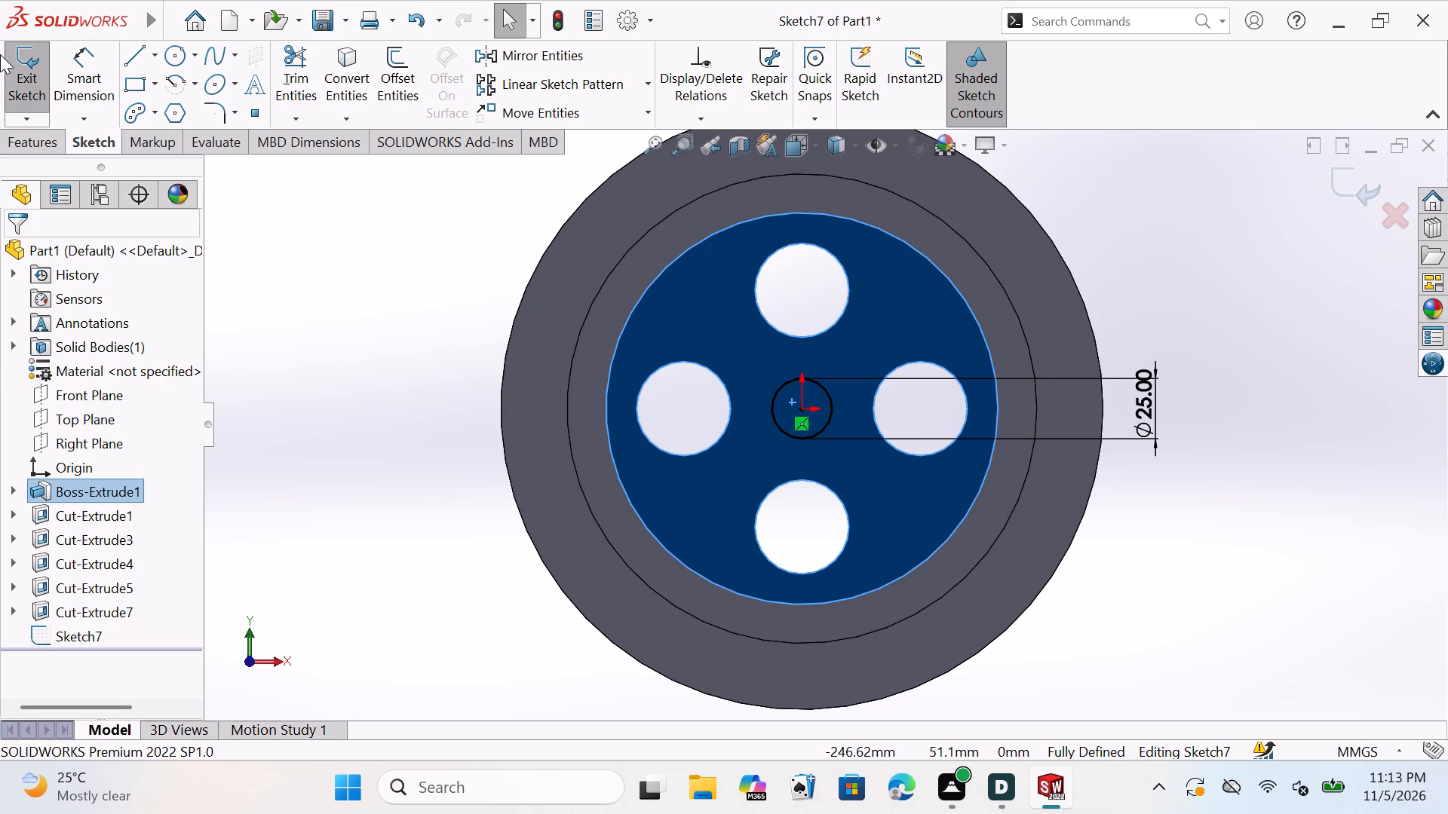
left_click(174, 54)
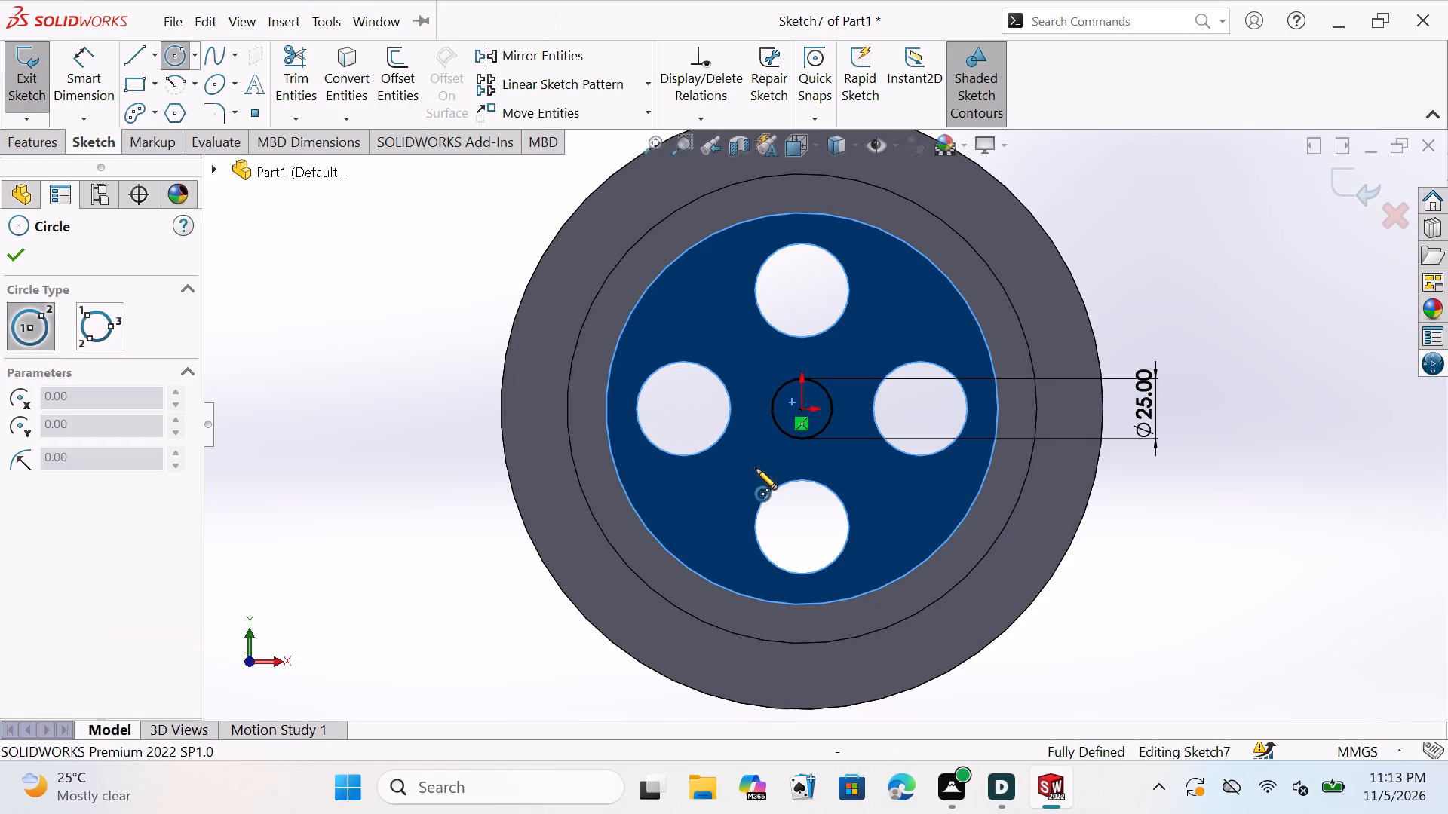
left_click(802, 409)
double_click(849, 369)
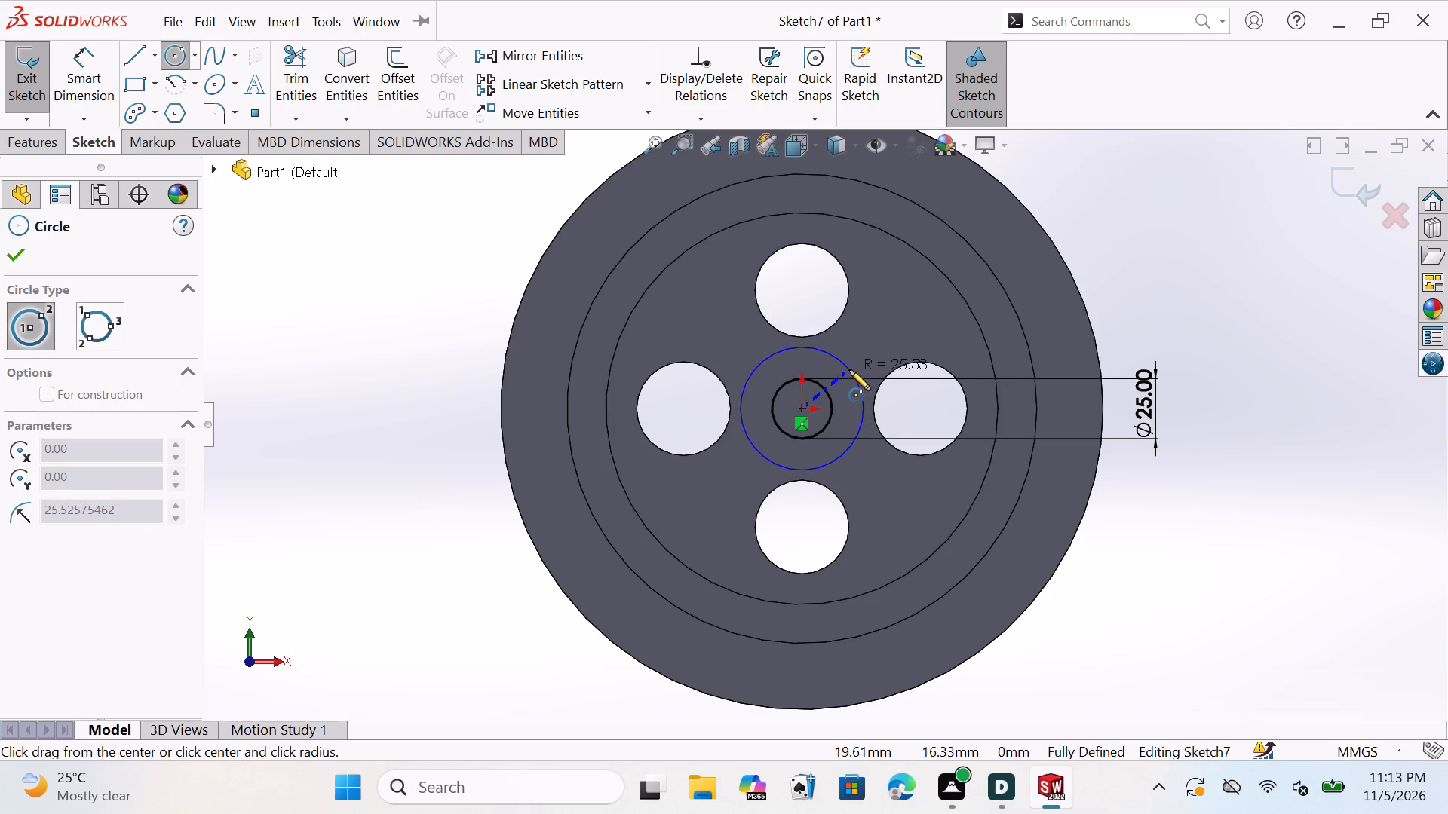
double_click(24, 251)
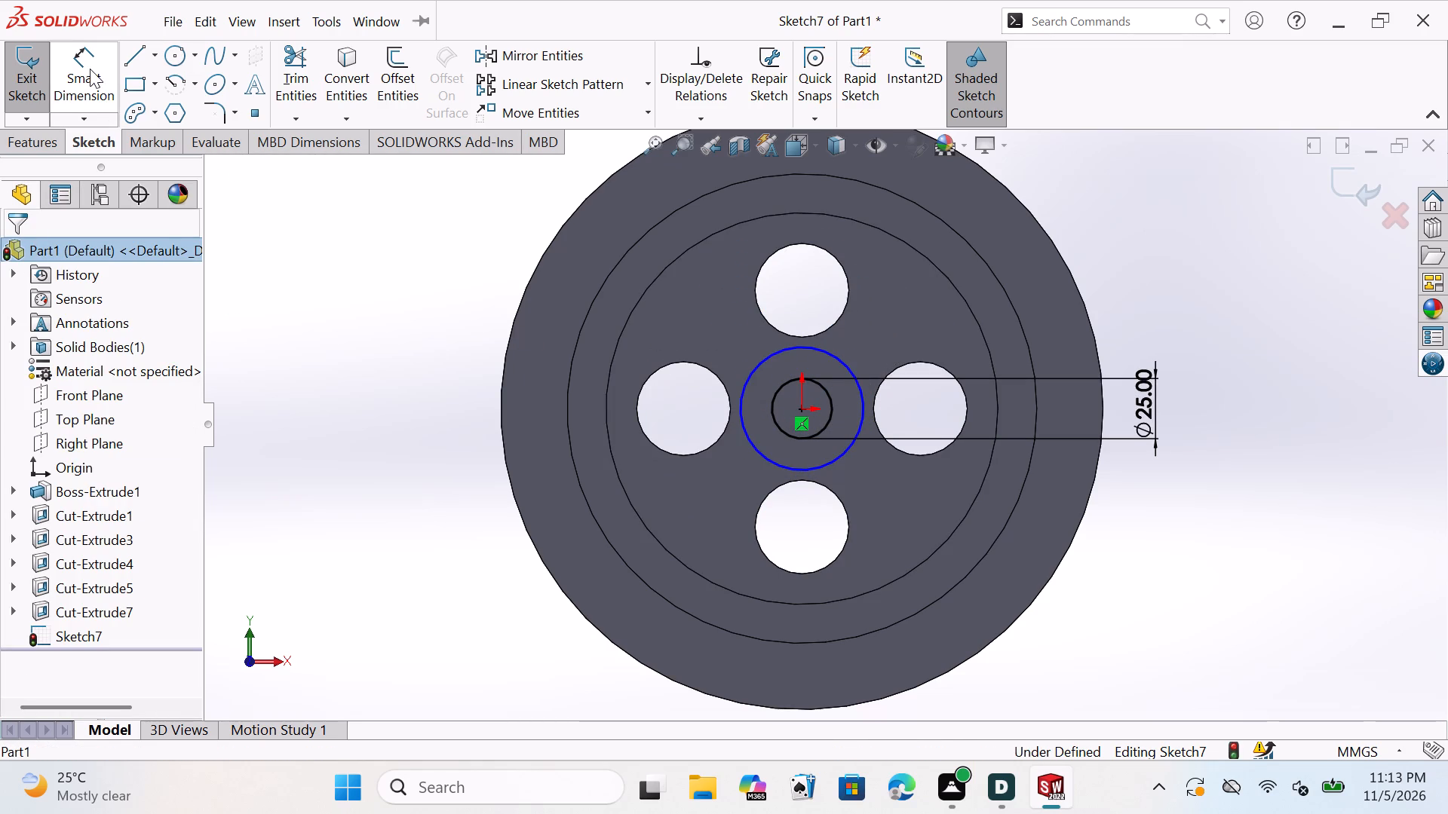
Dimension the outer concentric circle's diameter and set it to 50 mm.
left_click(90, 69)
double_click(833, 355)
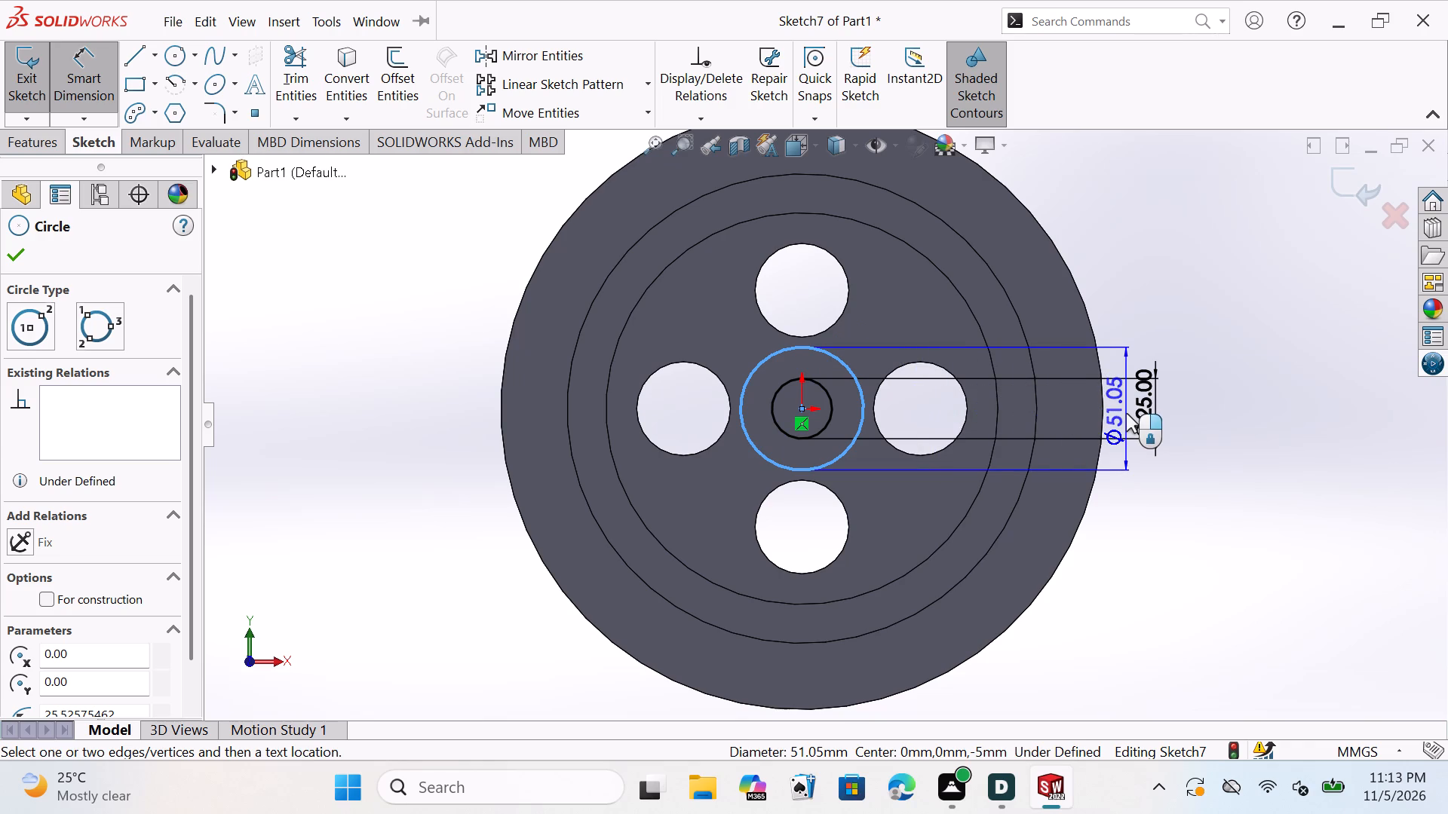
left_click(1222, 438)
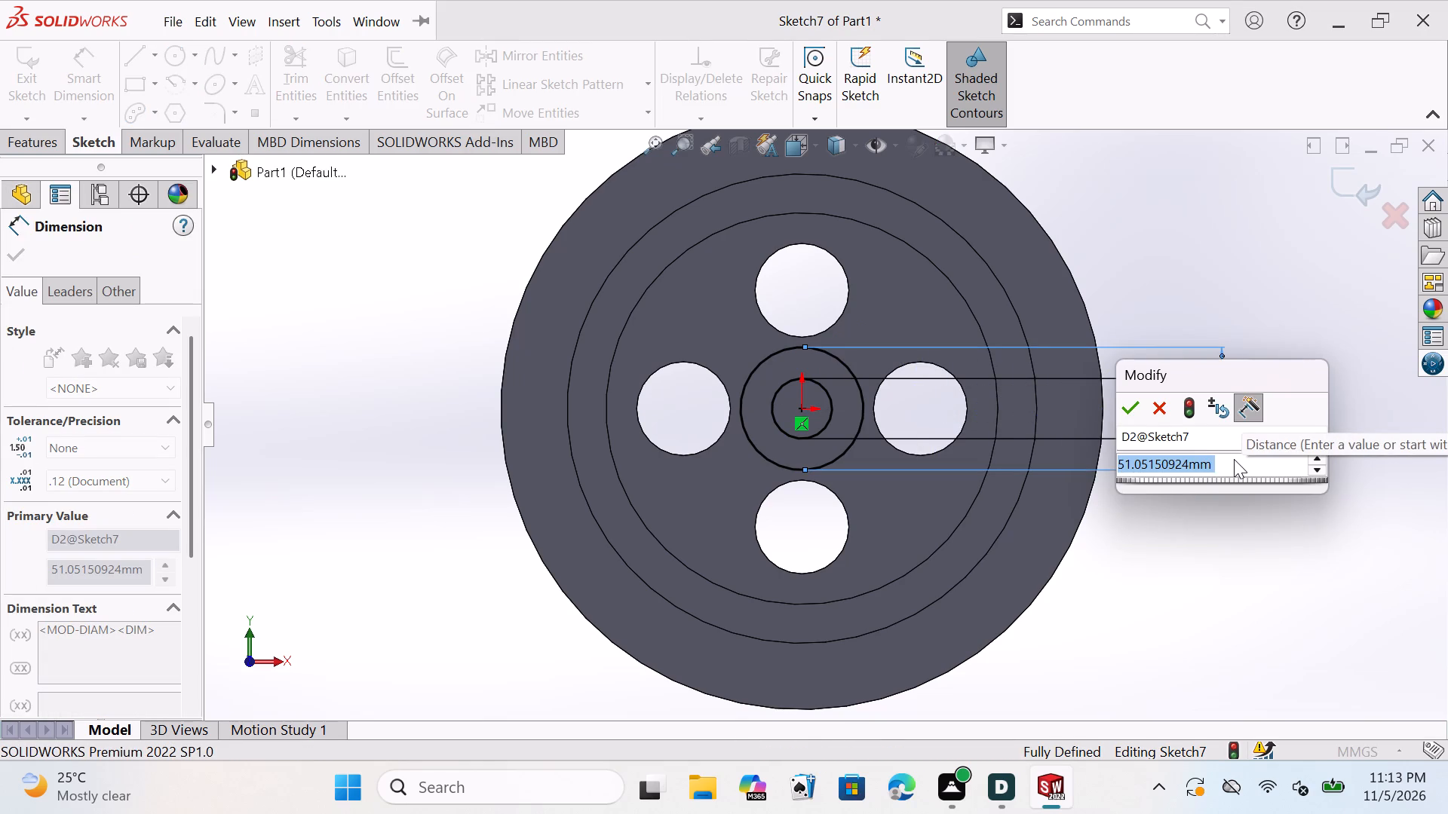
left_click(1234, 459)
key("BackSpace")
key("BackSpace")
key("BackSpace")
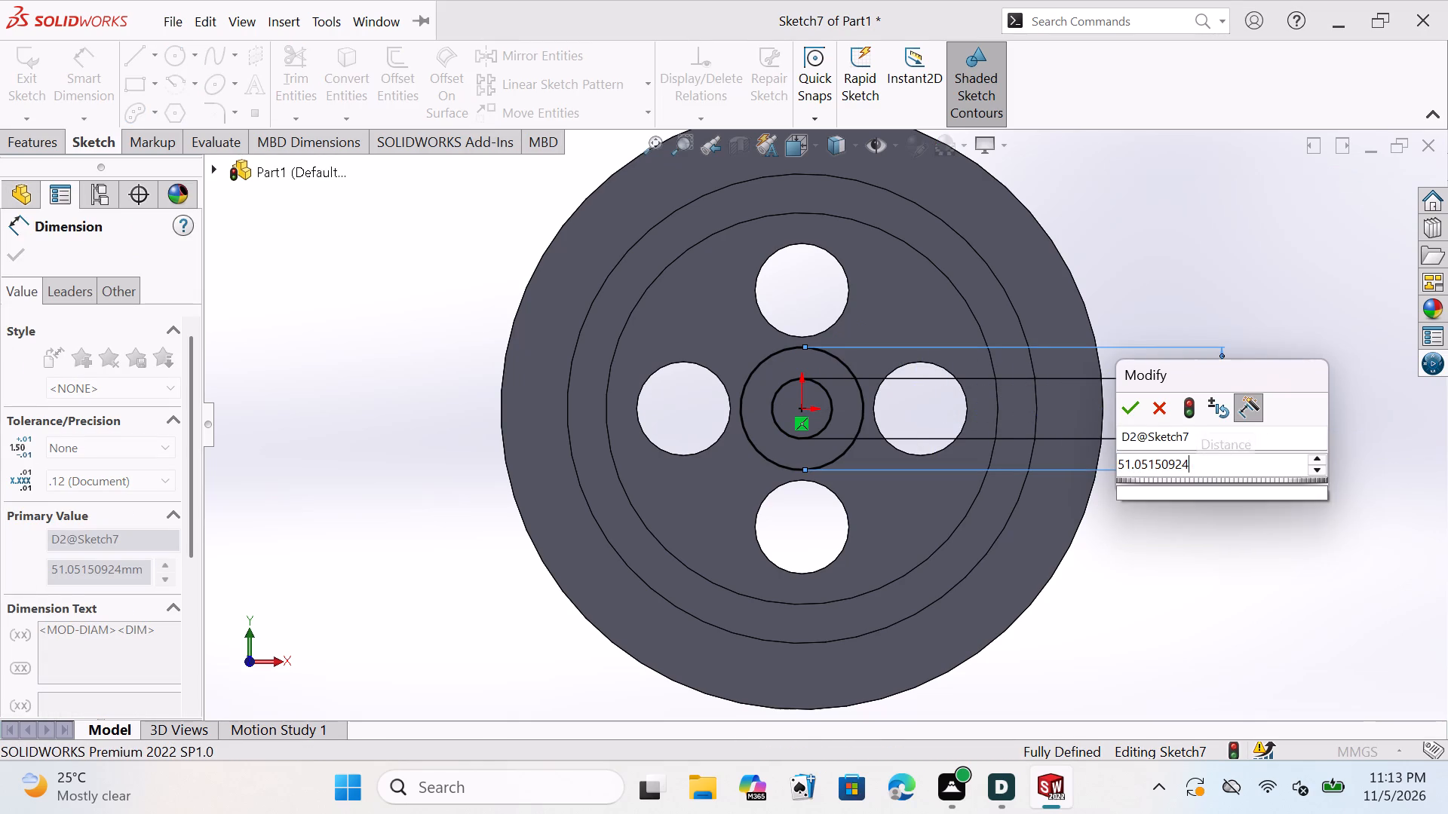
key("BackSpace")
key("BackSpace")
key("BackSpace")
key("BackSpace")
key("BackSpace")
key("BackSpace")
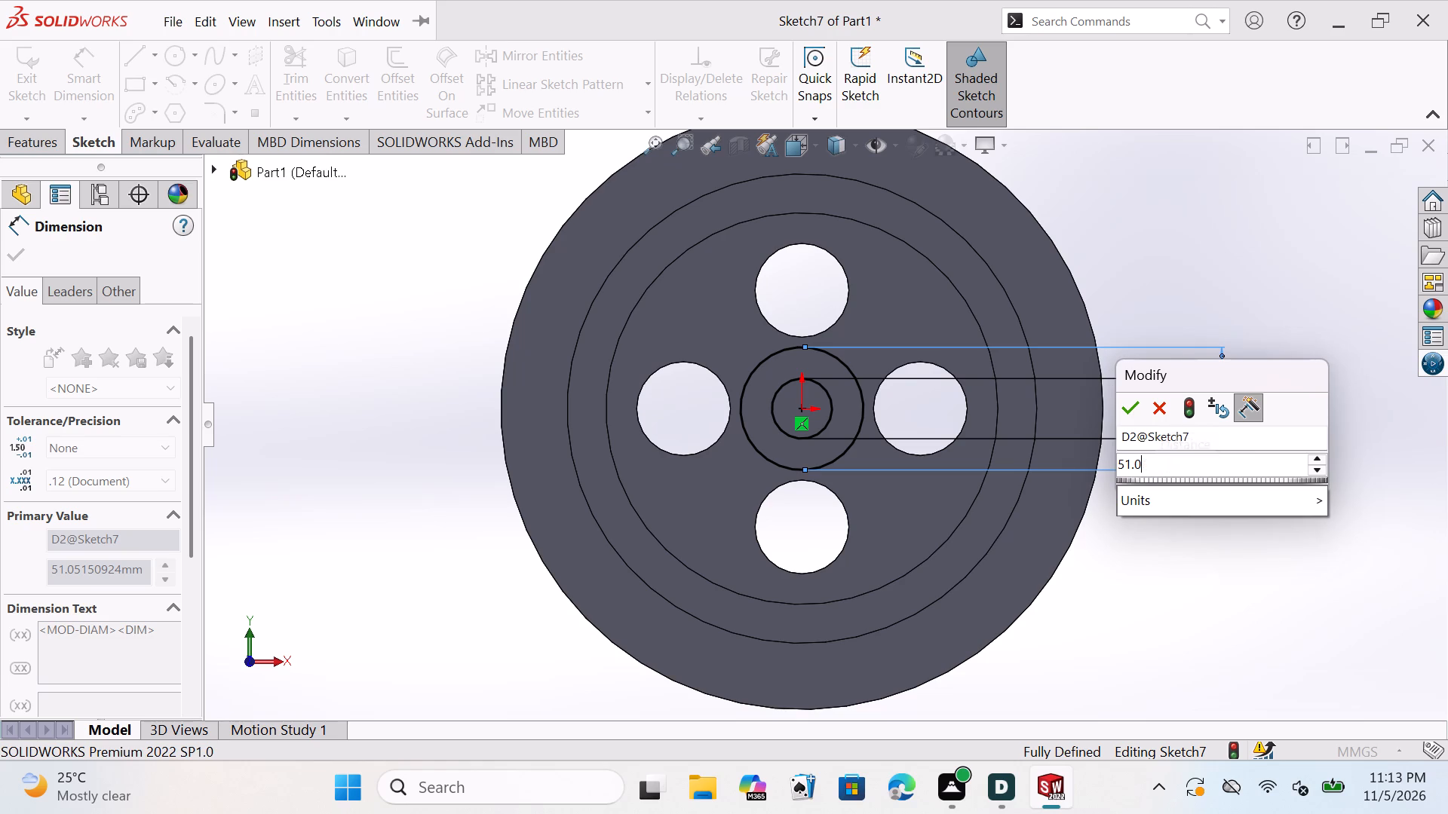
key("BackSpace")
key("BackSpace")
key("BackSpace")
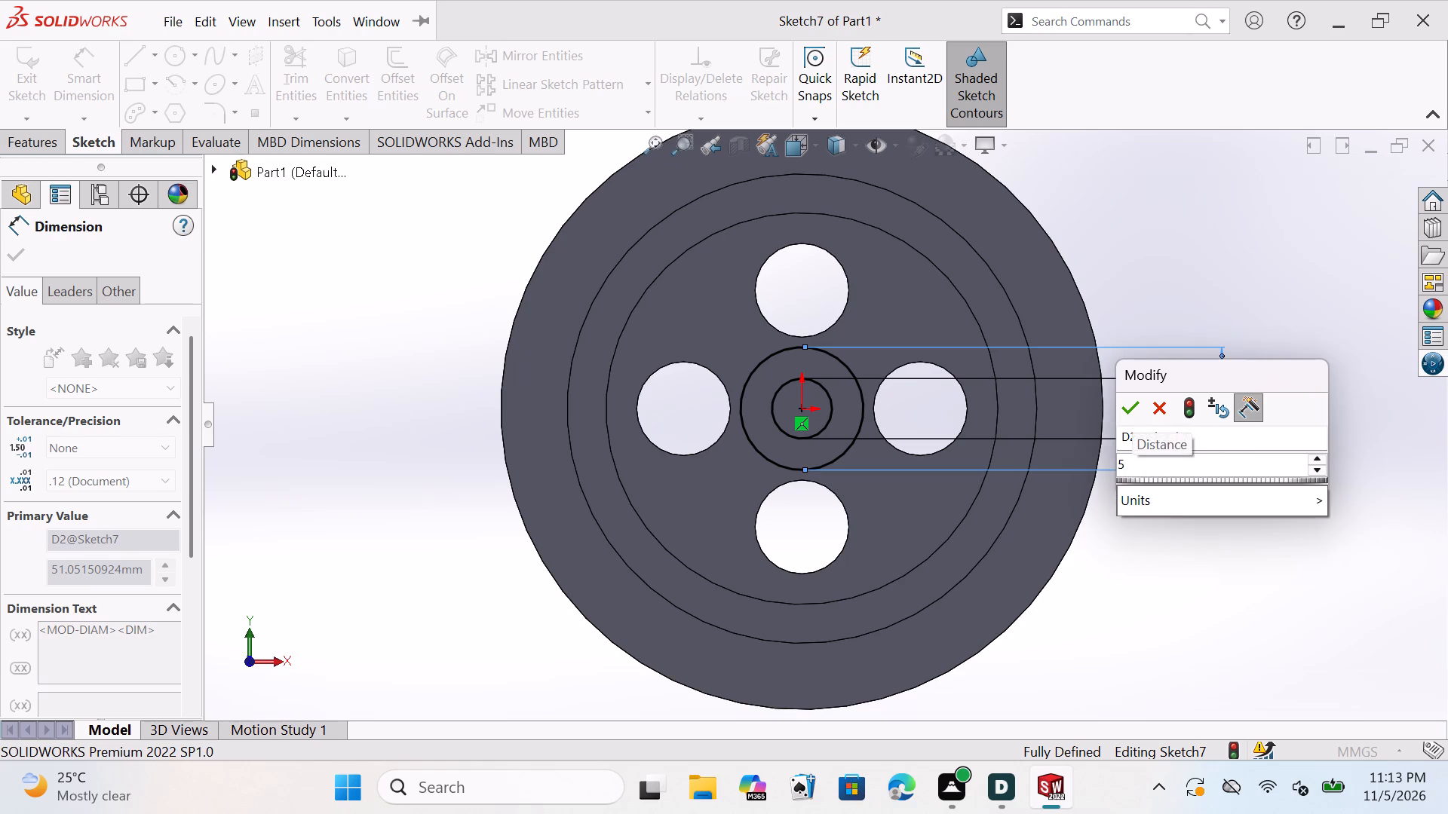
key("0")
double_click(1123, 403)
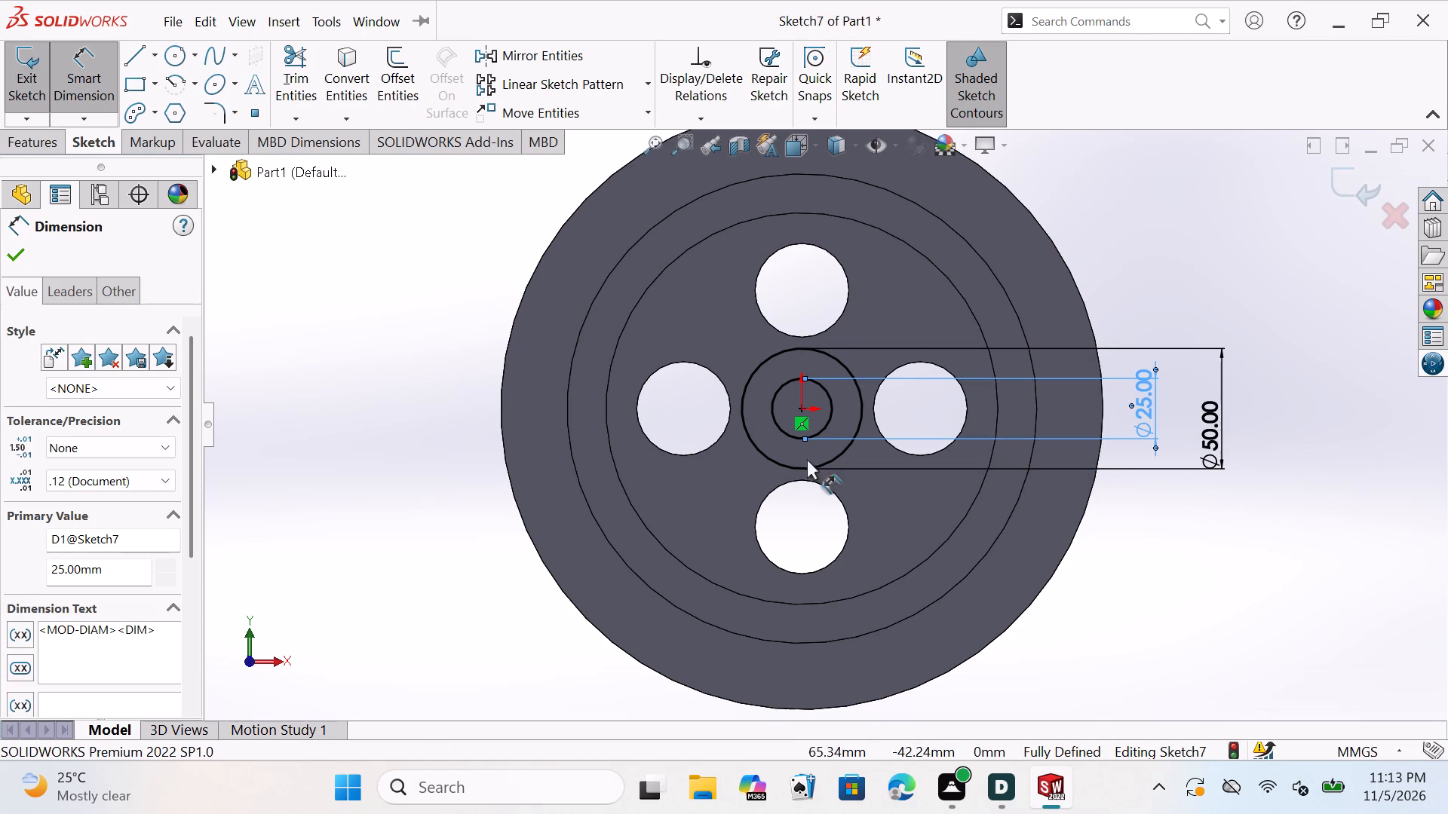
double_click(23, 246)
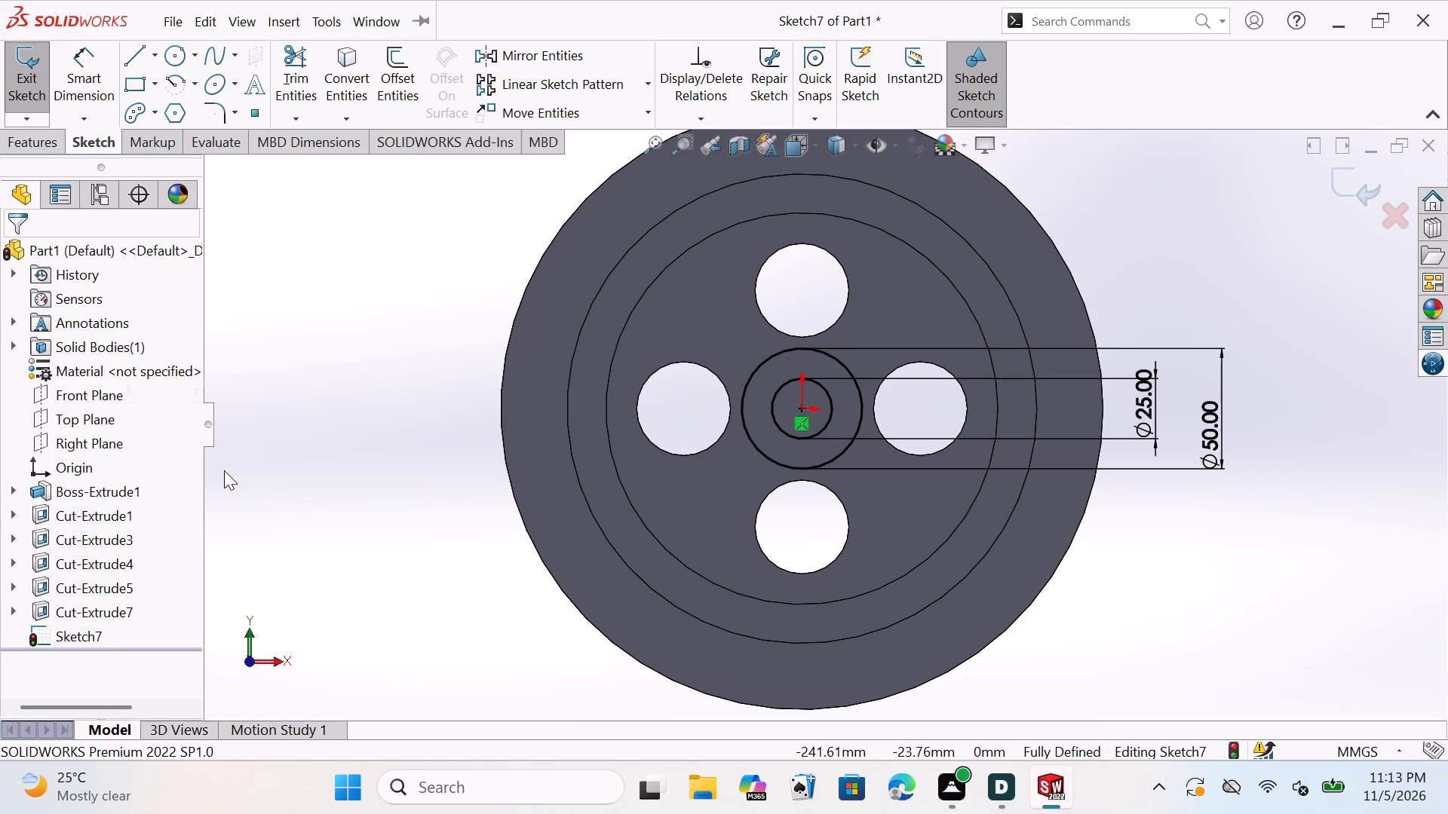
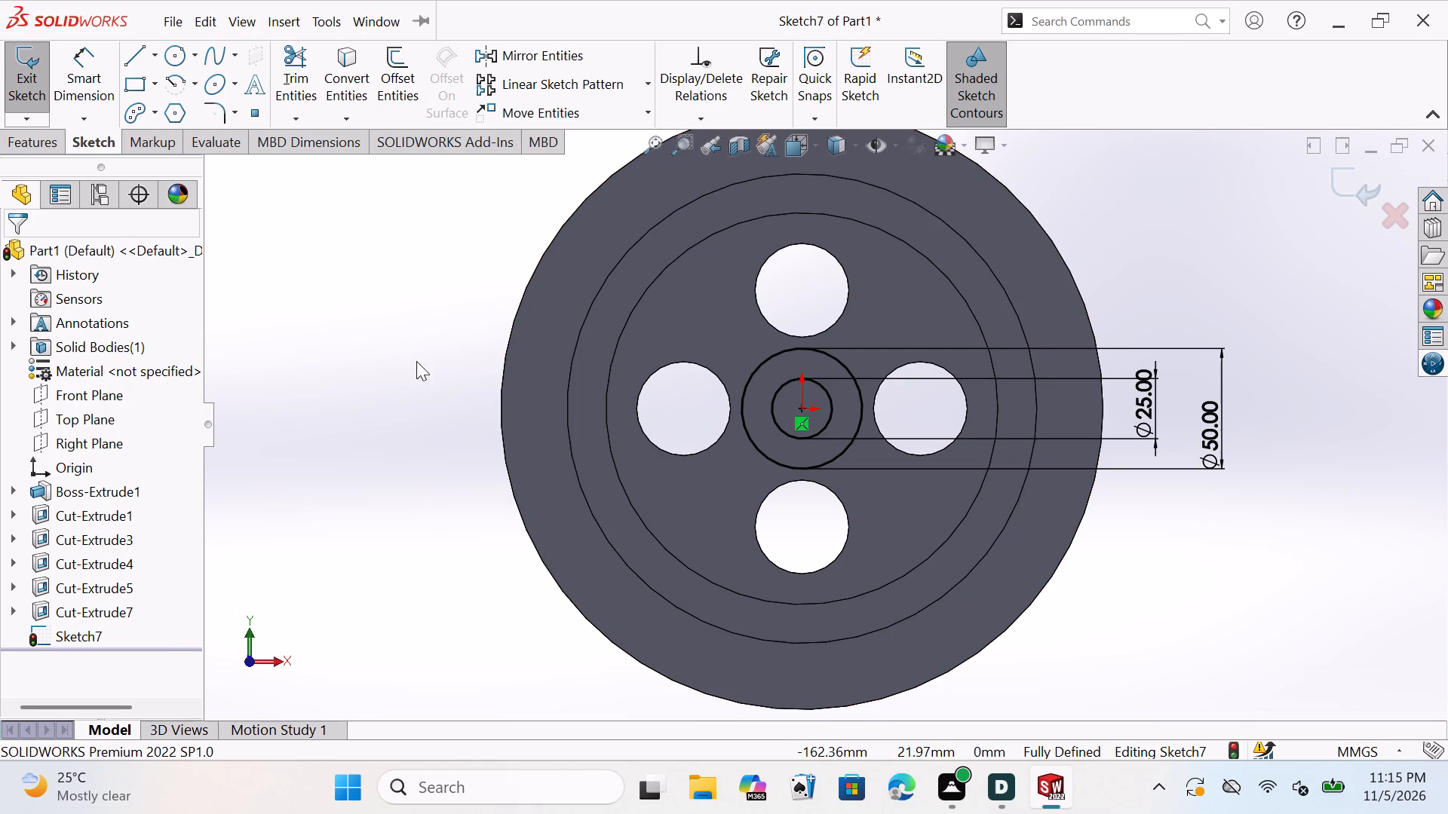
Extrude the ring between the 25 mm and 50 mm circles as a 16 mm blind boss merged with the wheel.
double_click(754, 414)
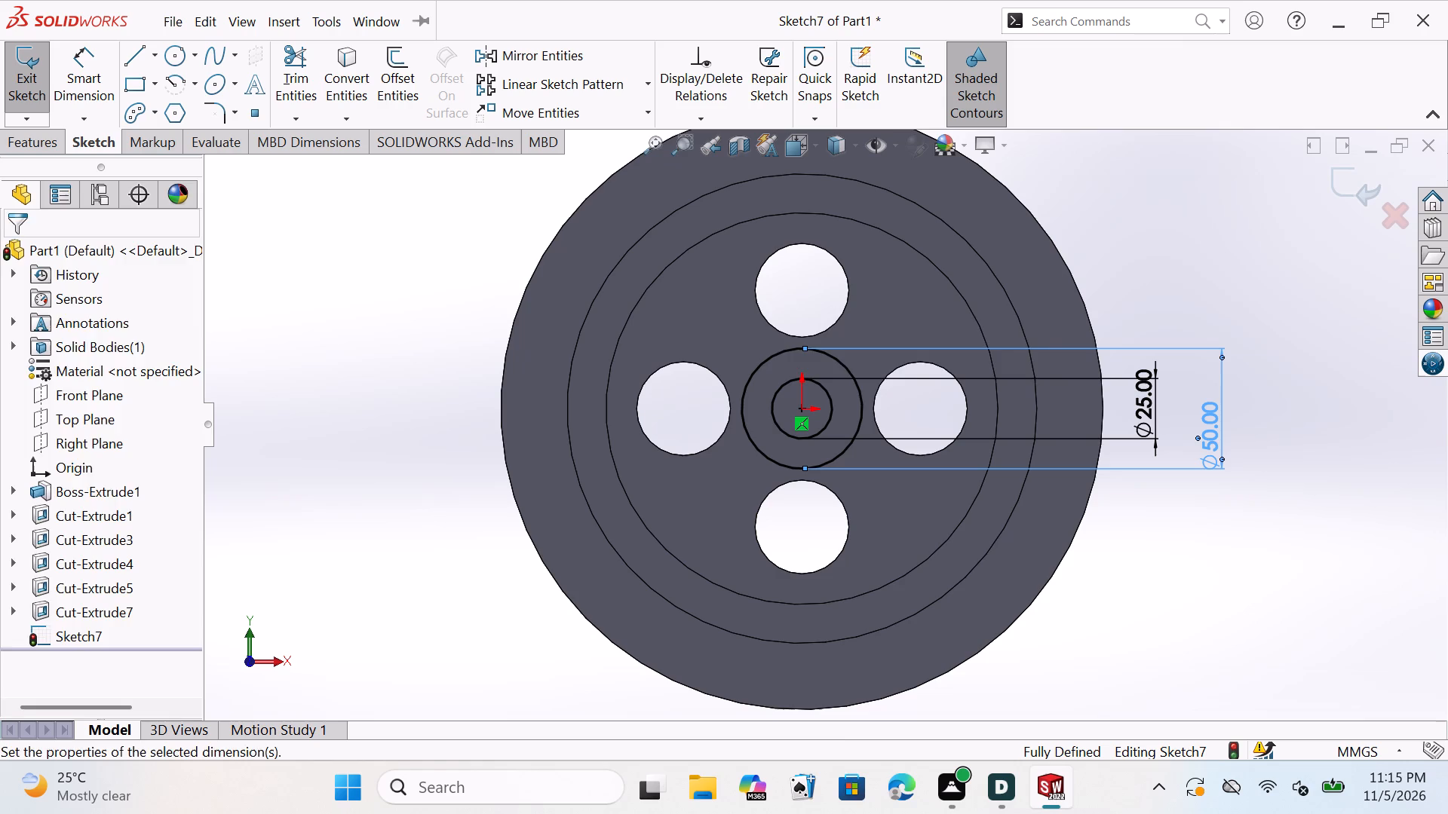
double_click(10, 247)
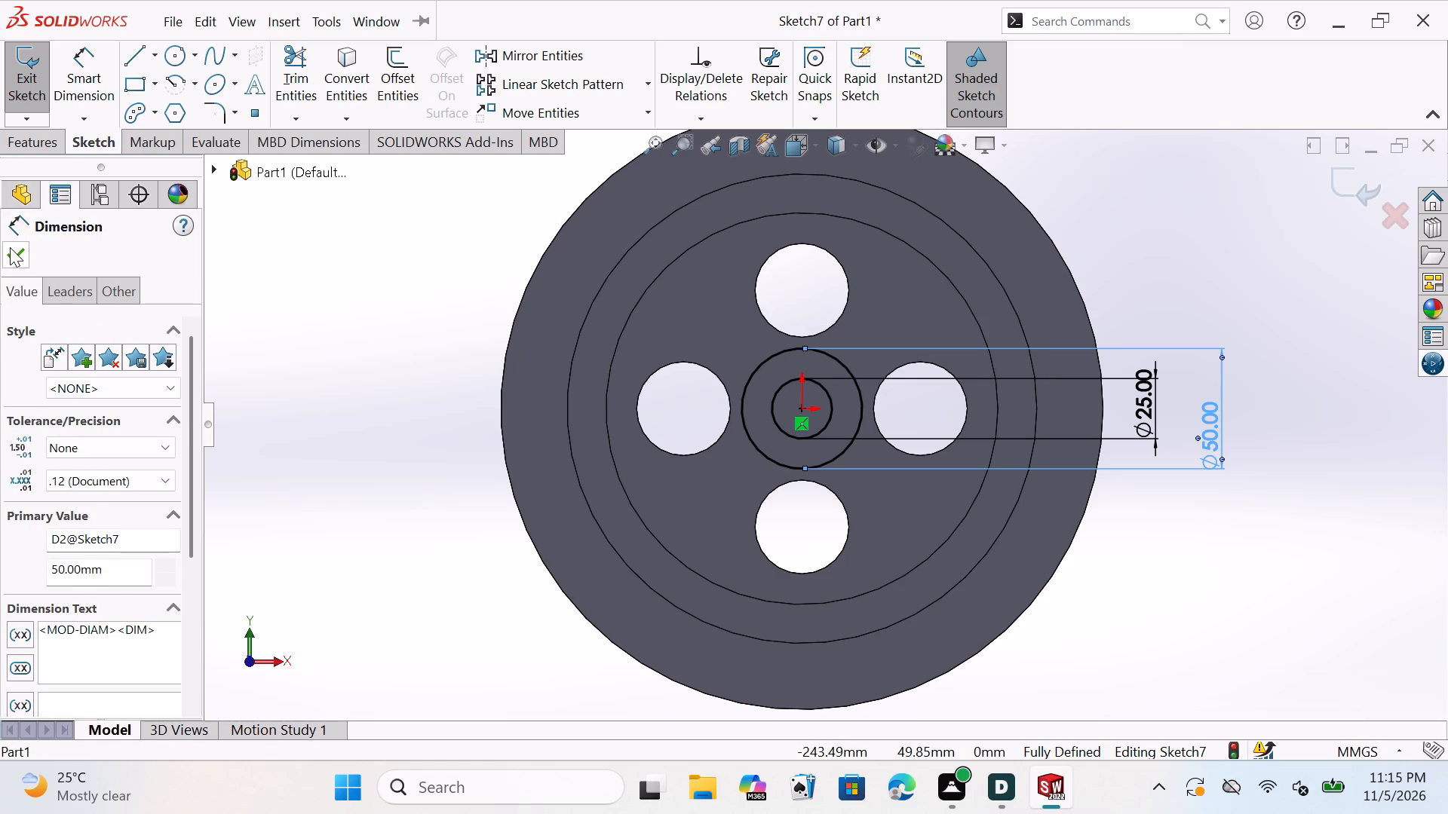
double_click(763, 411)
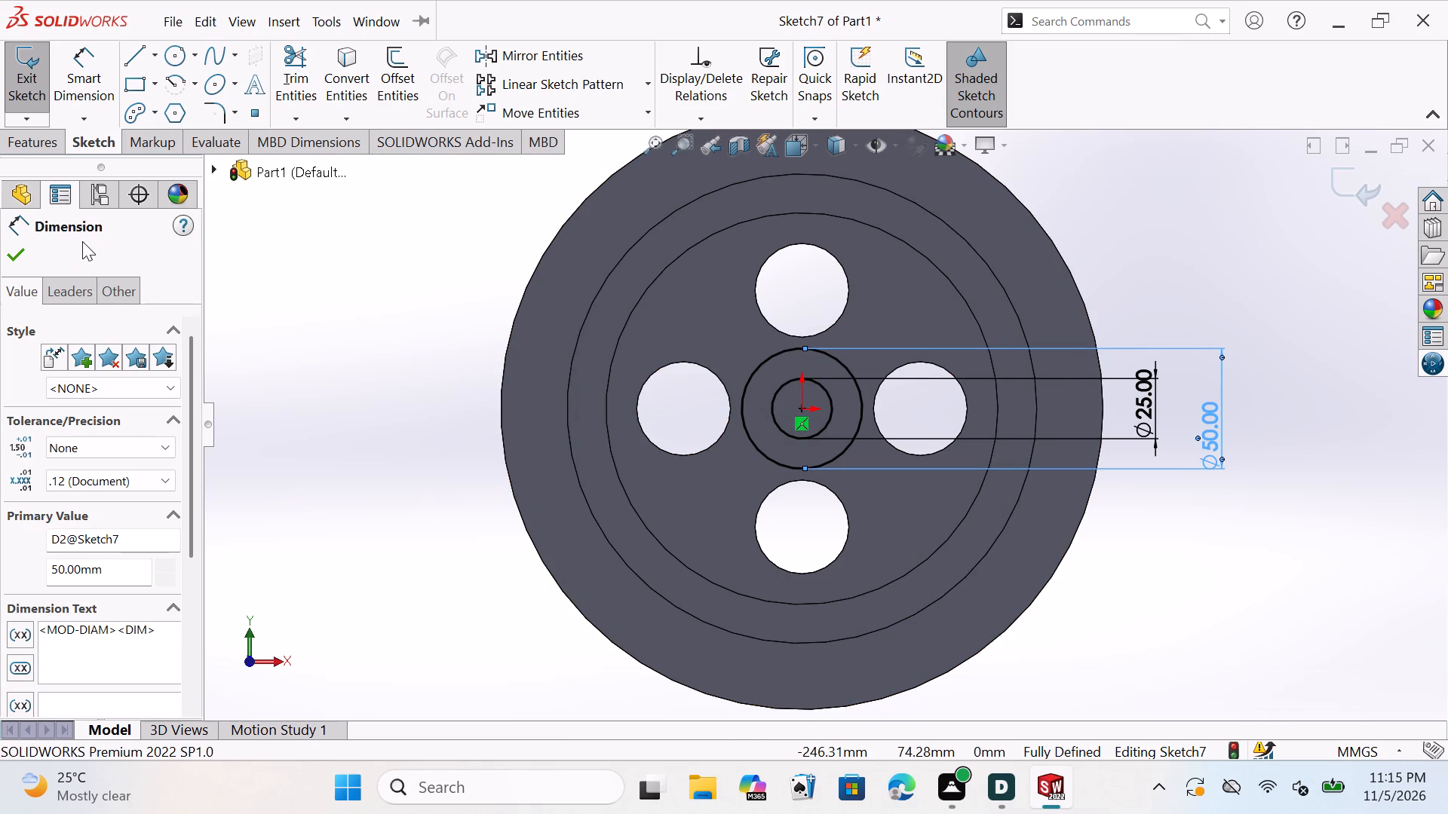
left_click(10, 251)
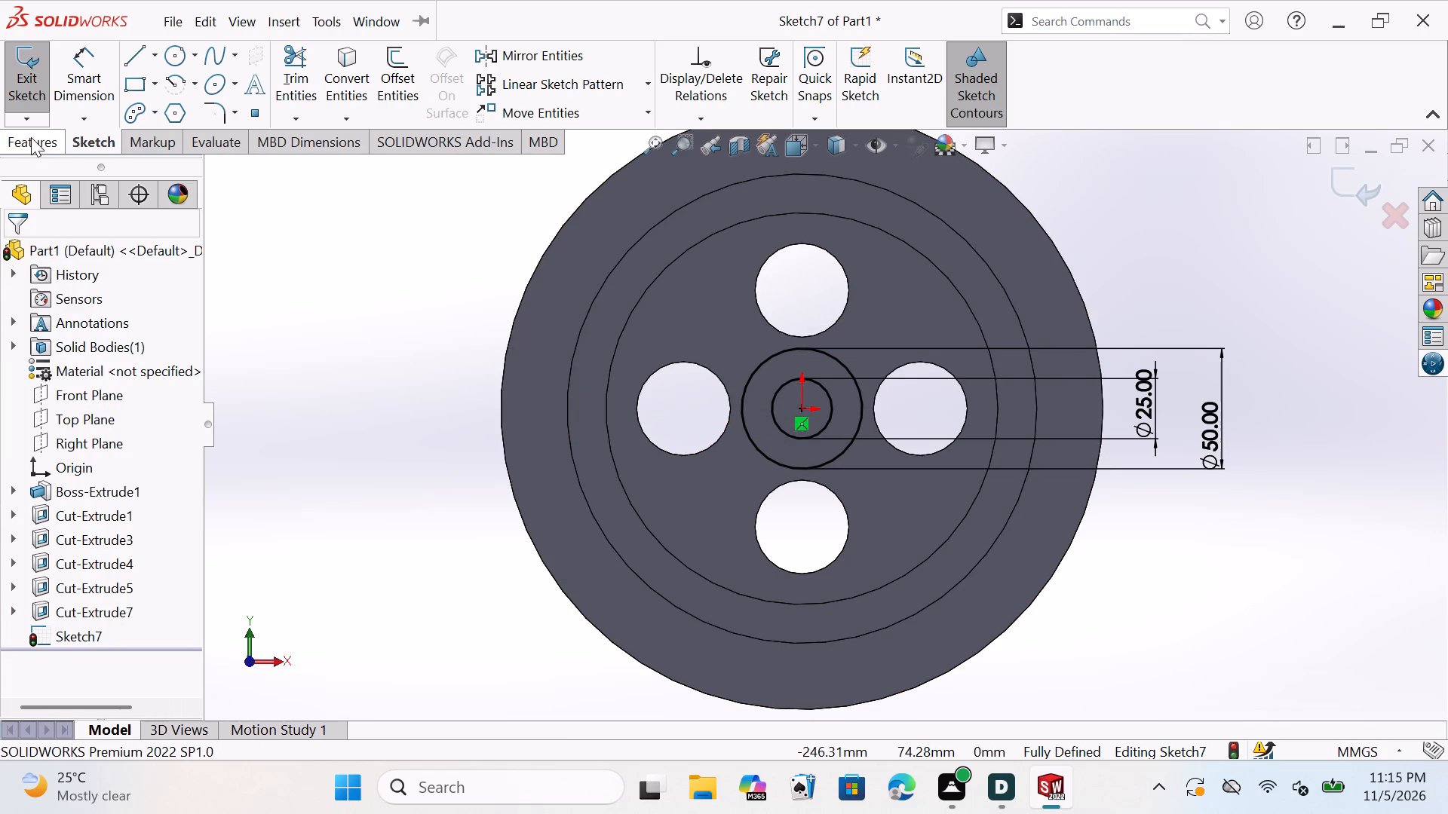
double_click(34, 145)
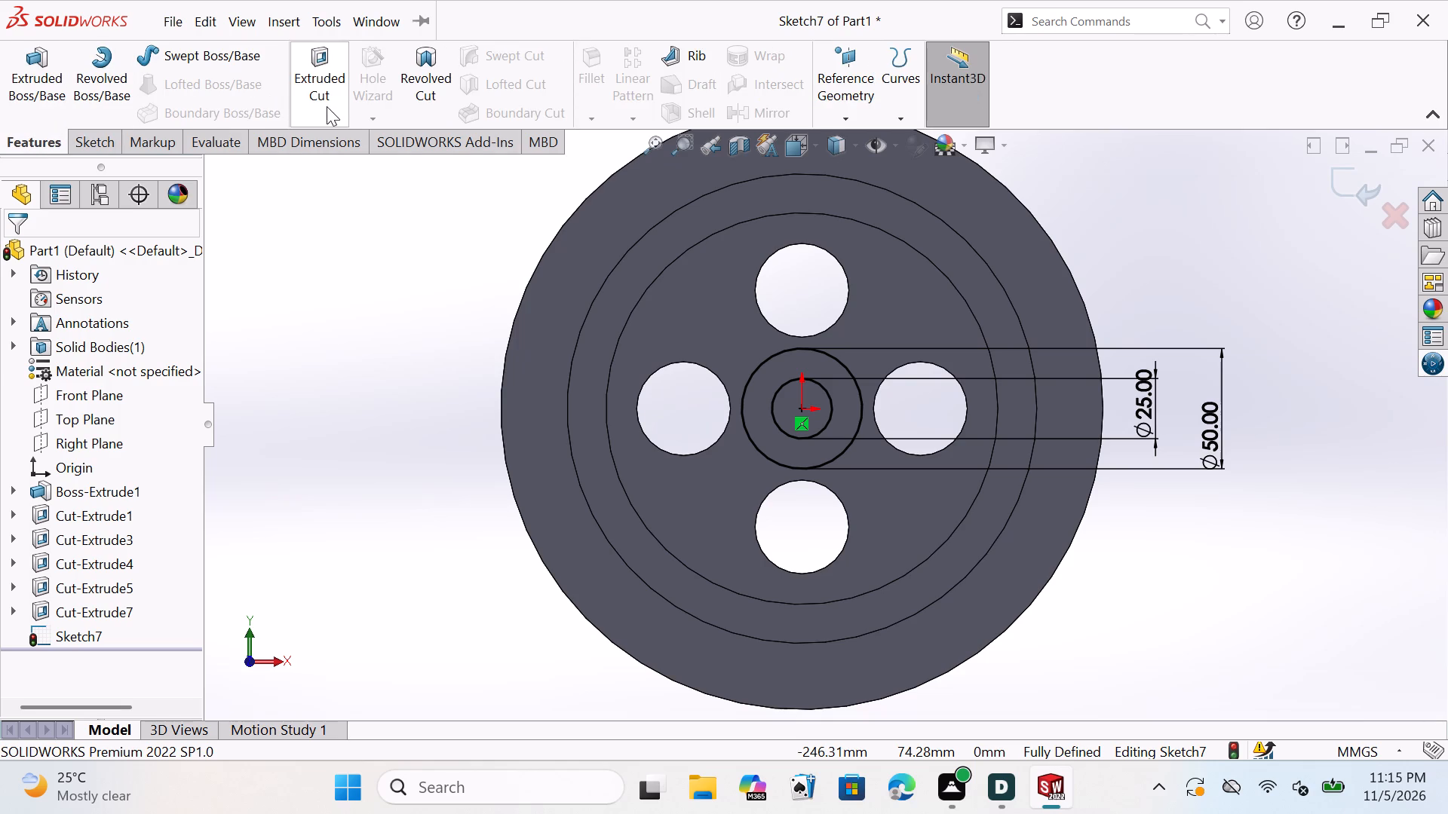
double_click(22, 74)
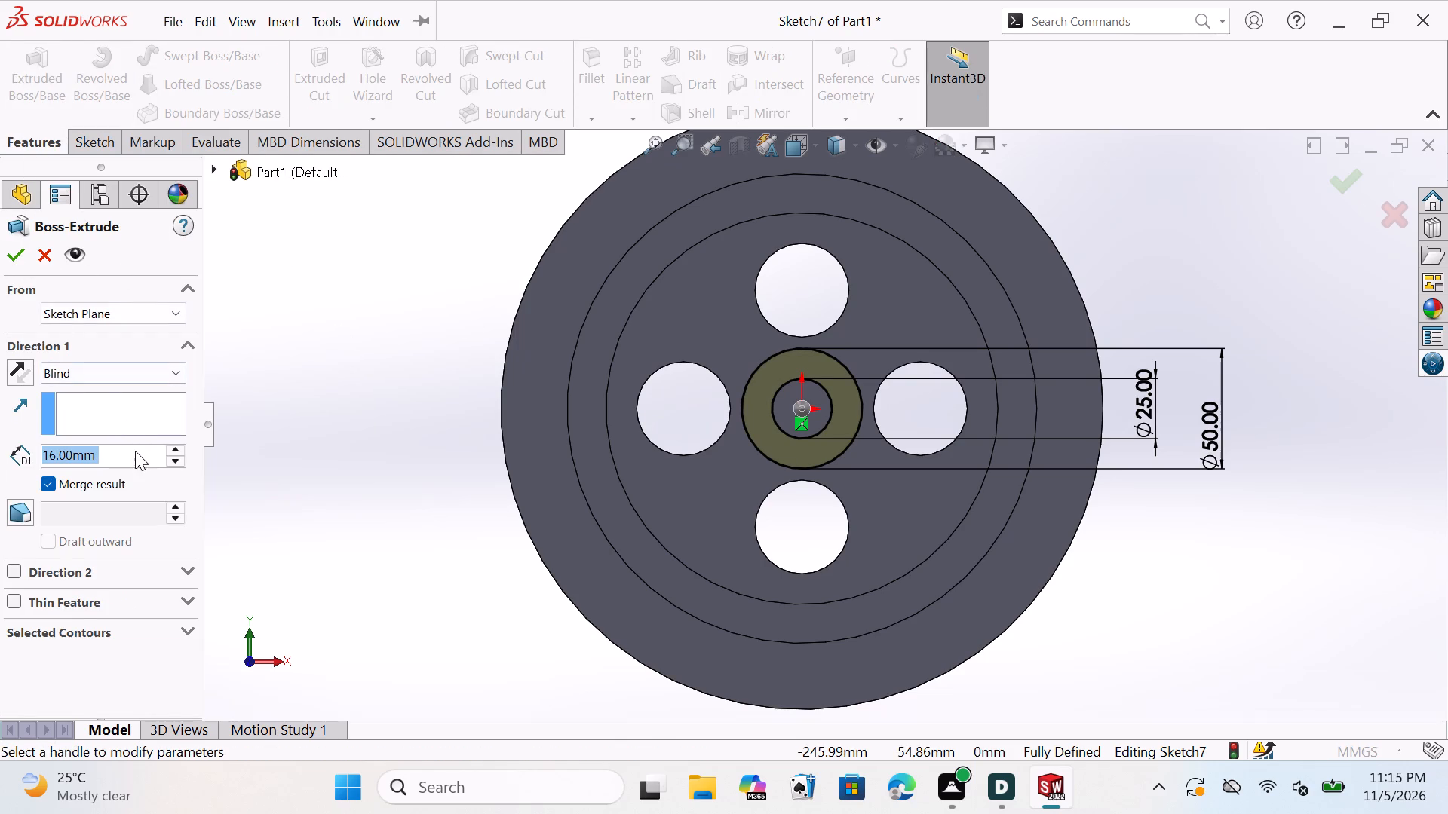
left_click(14, 252)
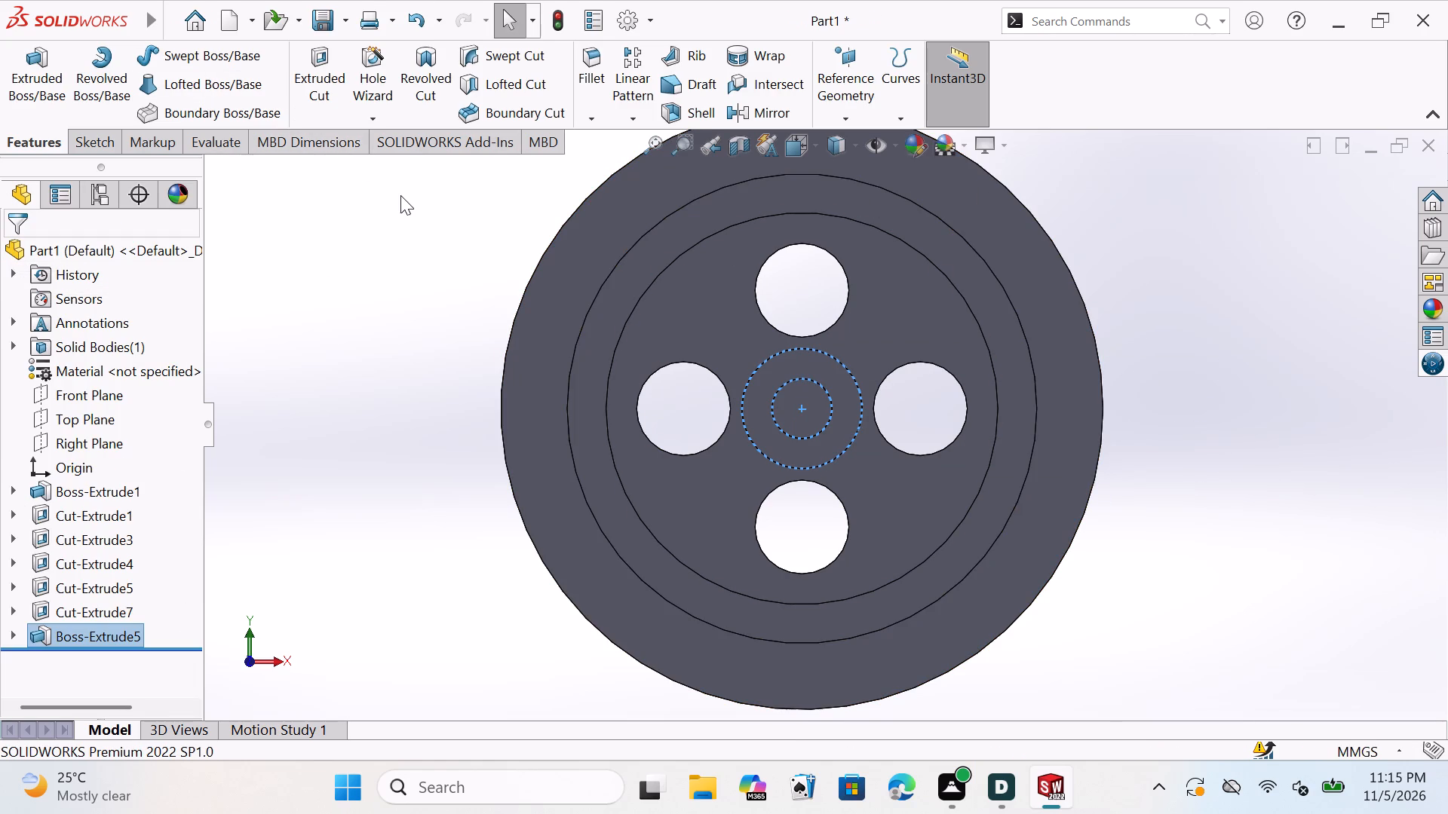
key("Escape")
key("Escape")
key("Escape")
key("Escape")
key("Escape")
key("Escape")
key("Escape")
key("Escape")
key("Escape")
key("Escape")
key("Escape")
key("Escape")
key("Escape")
key("Escape")
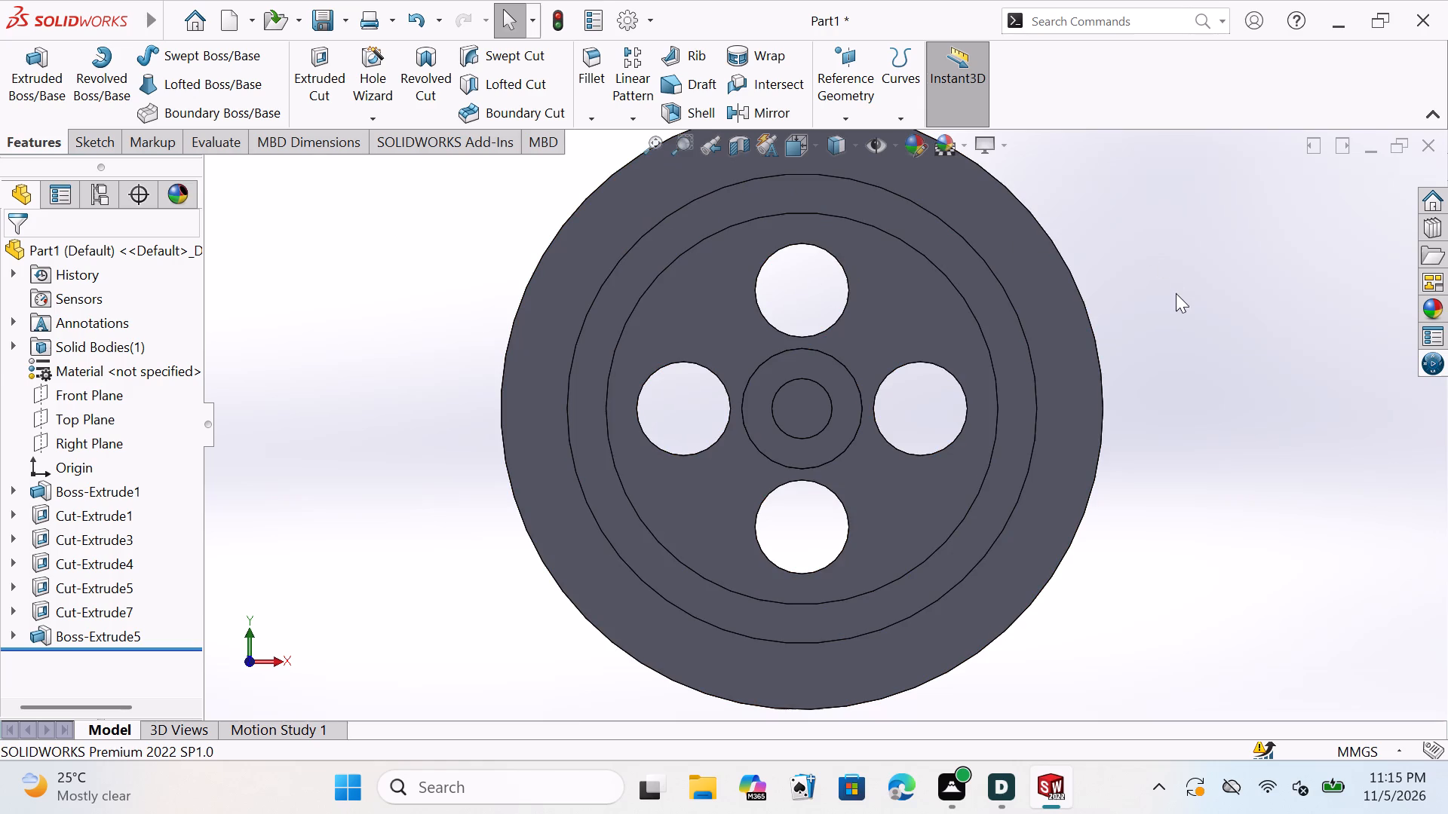
Examine the extruded hub ring and the recessed front face of the wheel from several angles.
middle_click_drag(1133, 341, 1036, 374)
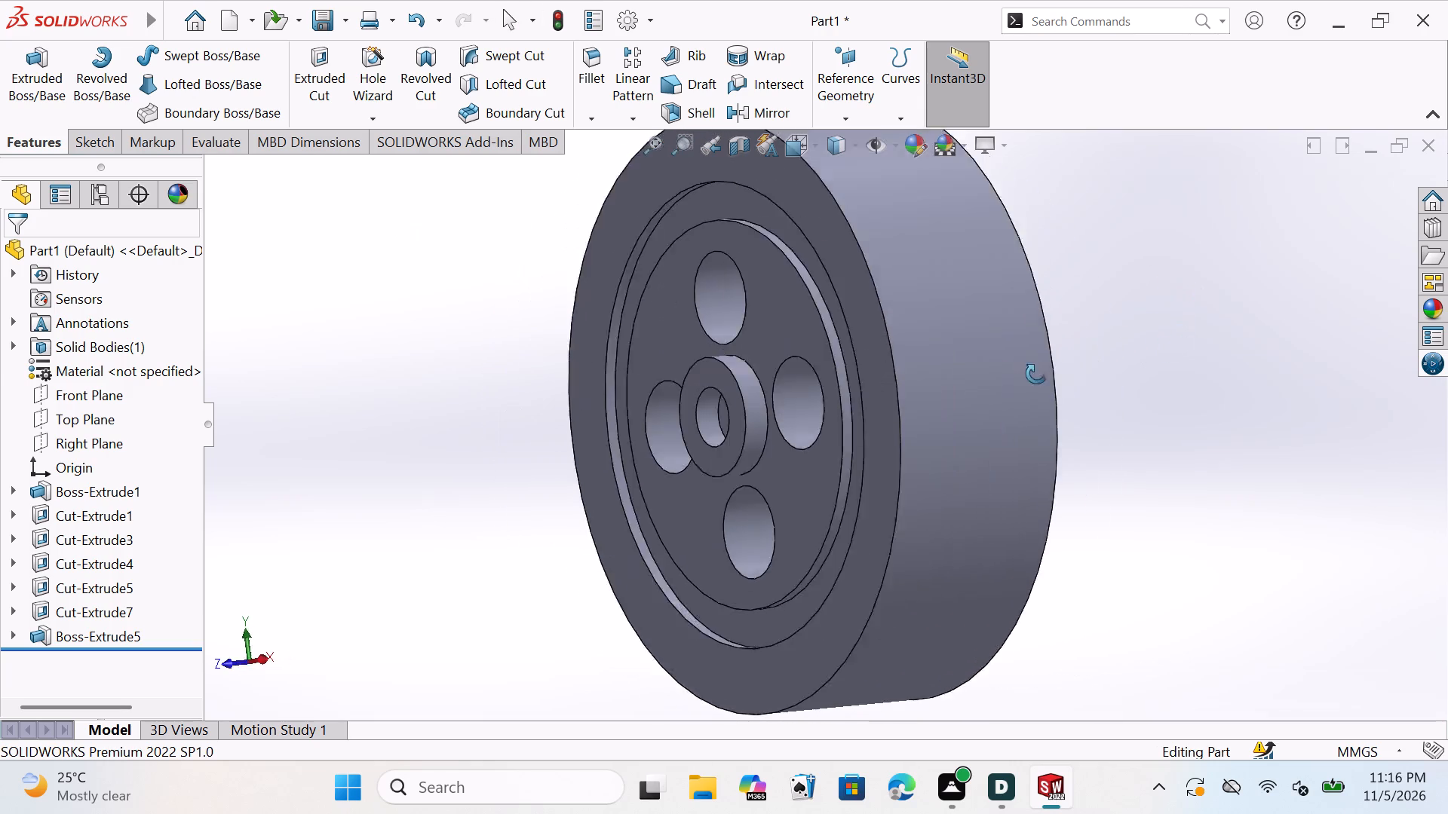
middle_click_drag(1036, 374, 1042, 369)
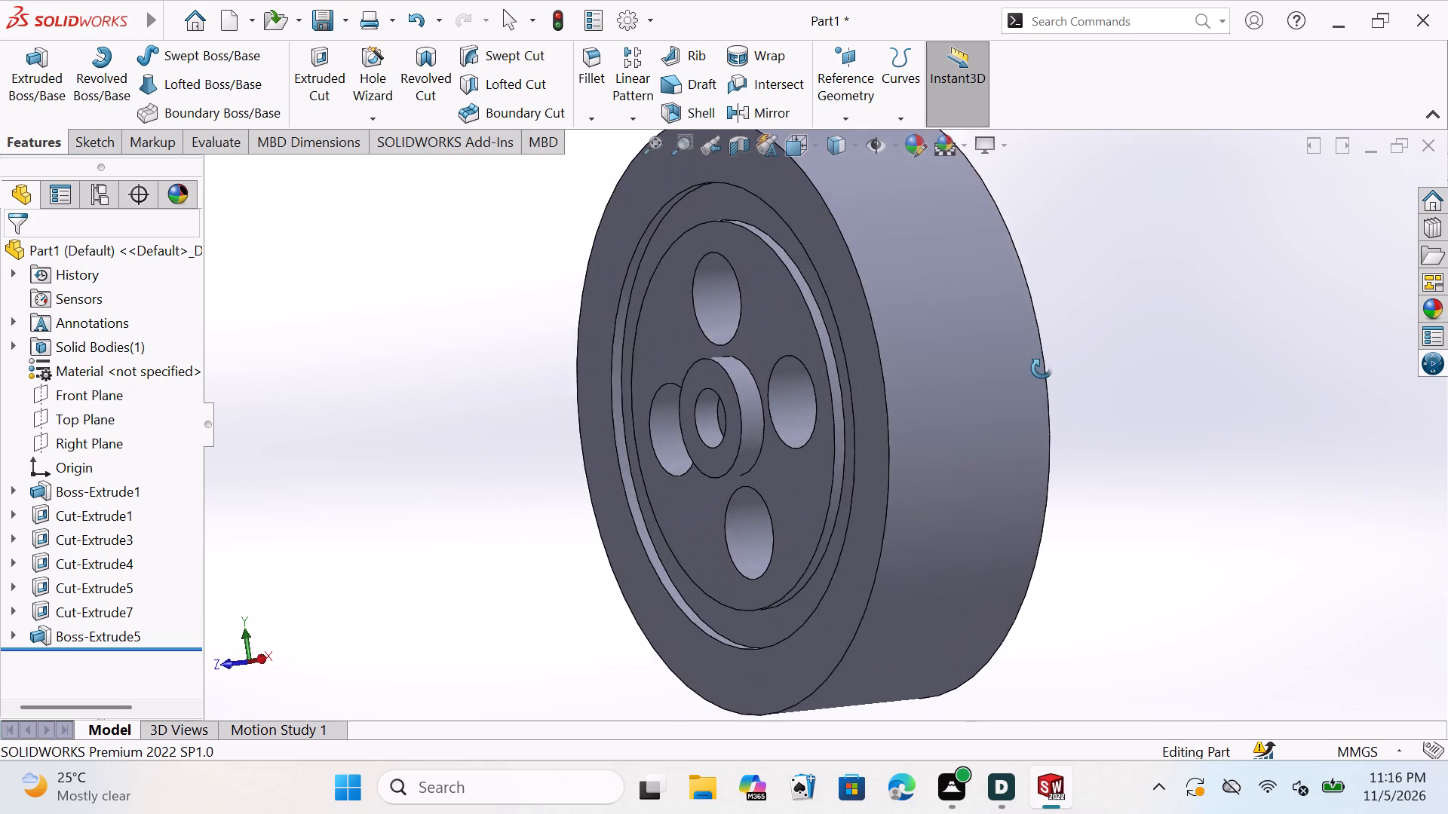
middle_click_drag(1042, 369, 1088, 354)
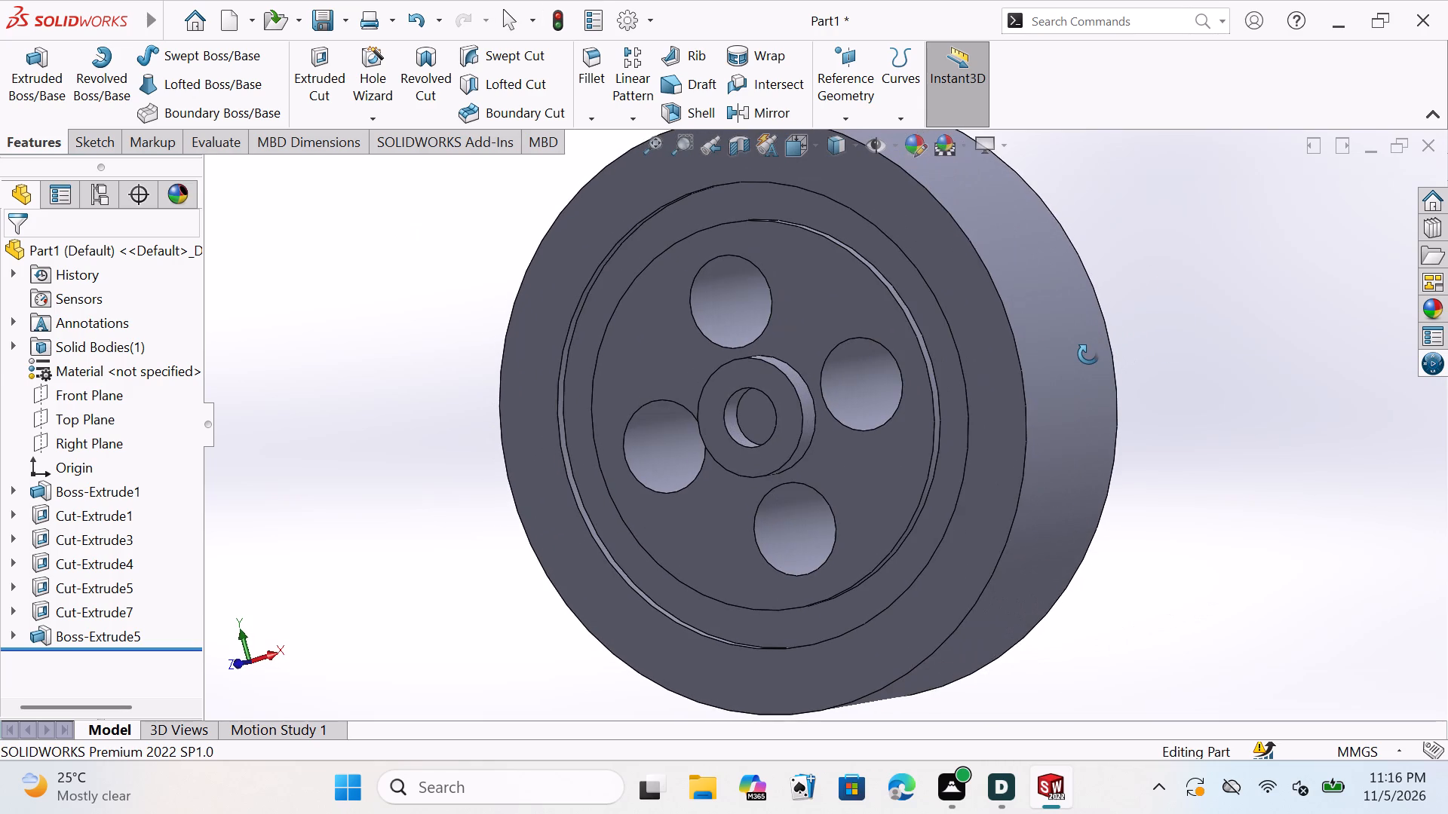
middle_click_drag(1088, 354, 1139, 326)
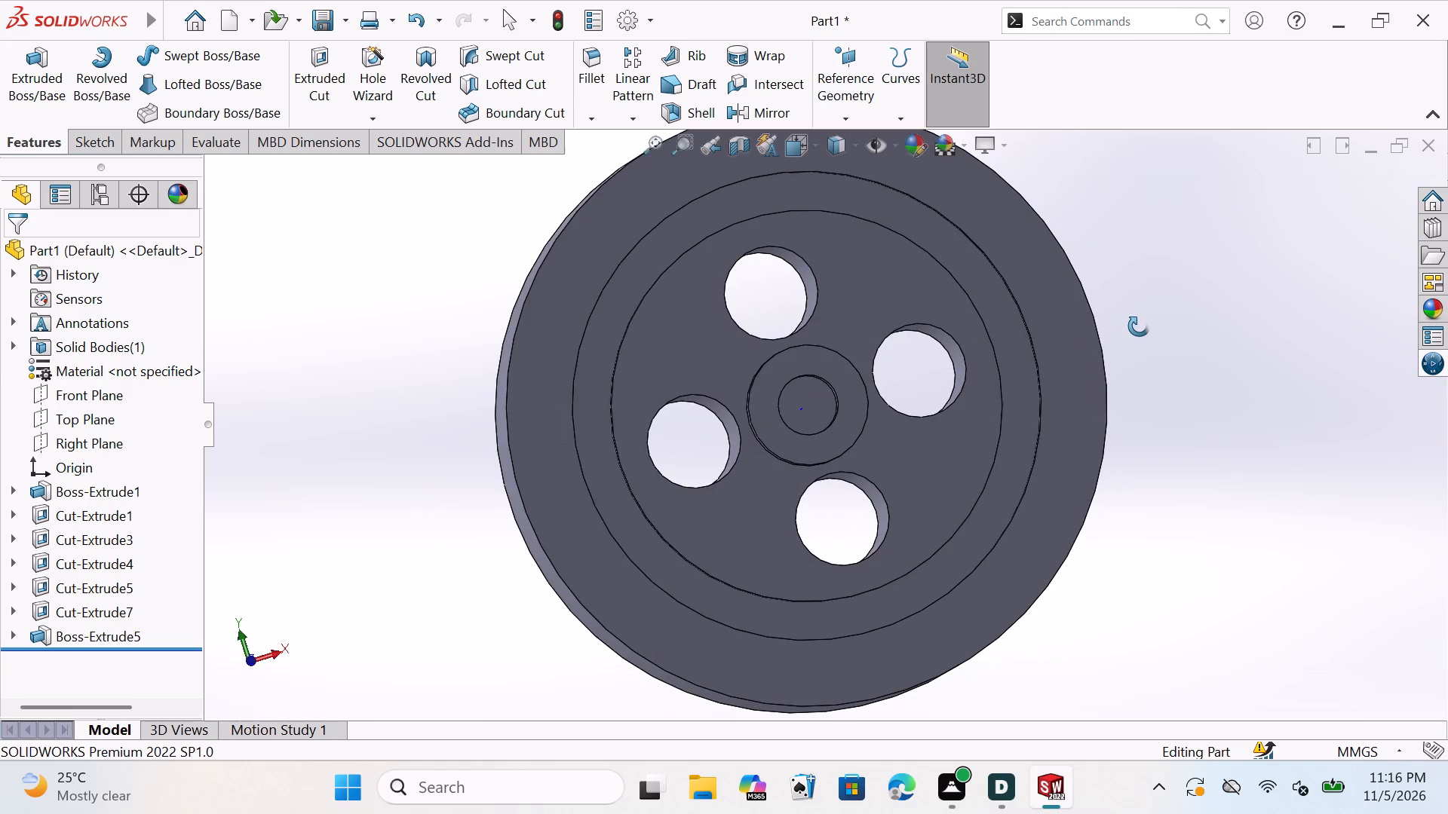
middle_click_drag(1139, 326, 1115, 338)
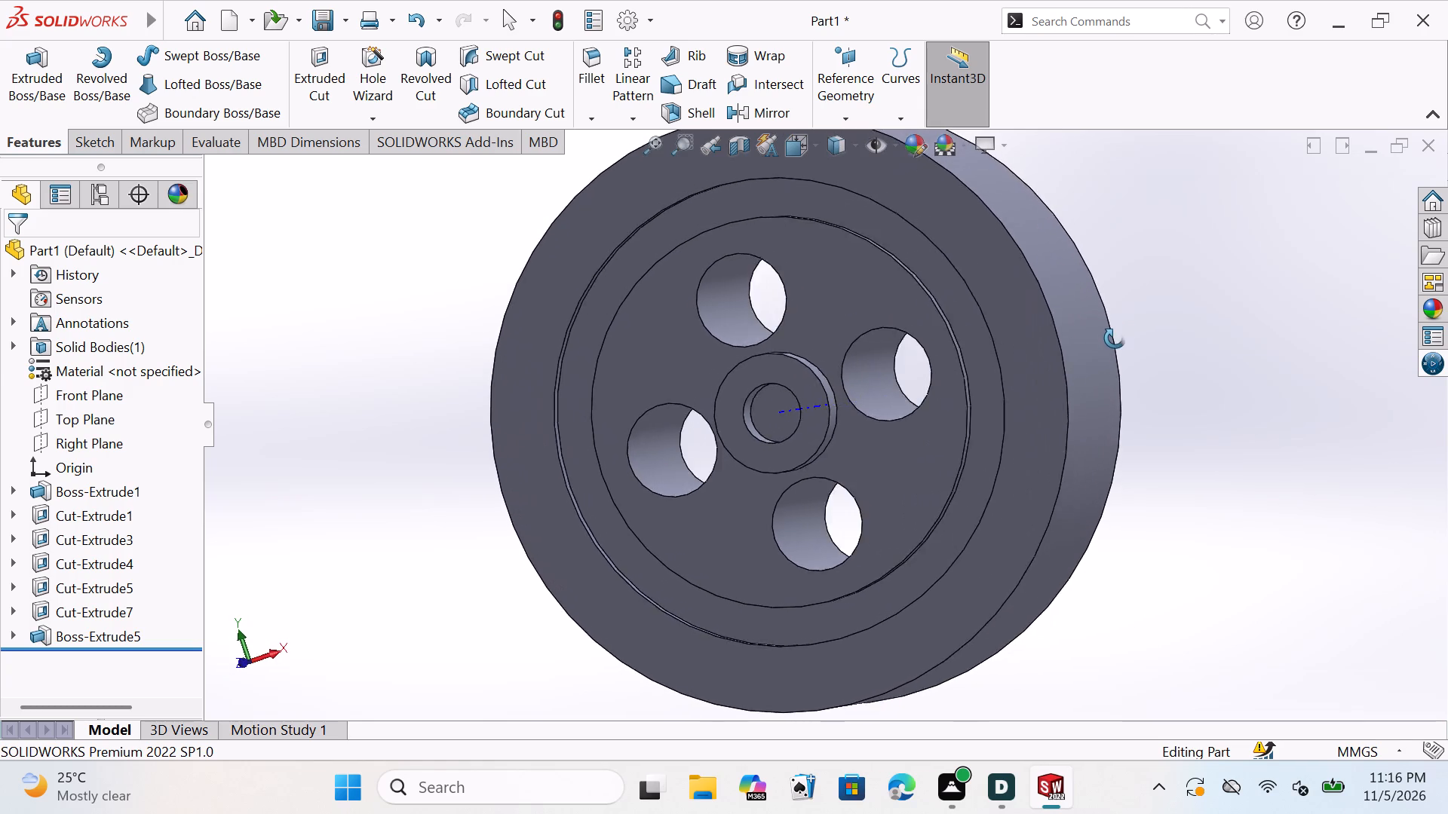
middle_click_drag(1115, 338, 1140, 328)
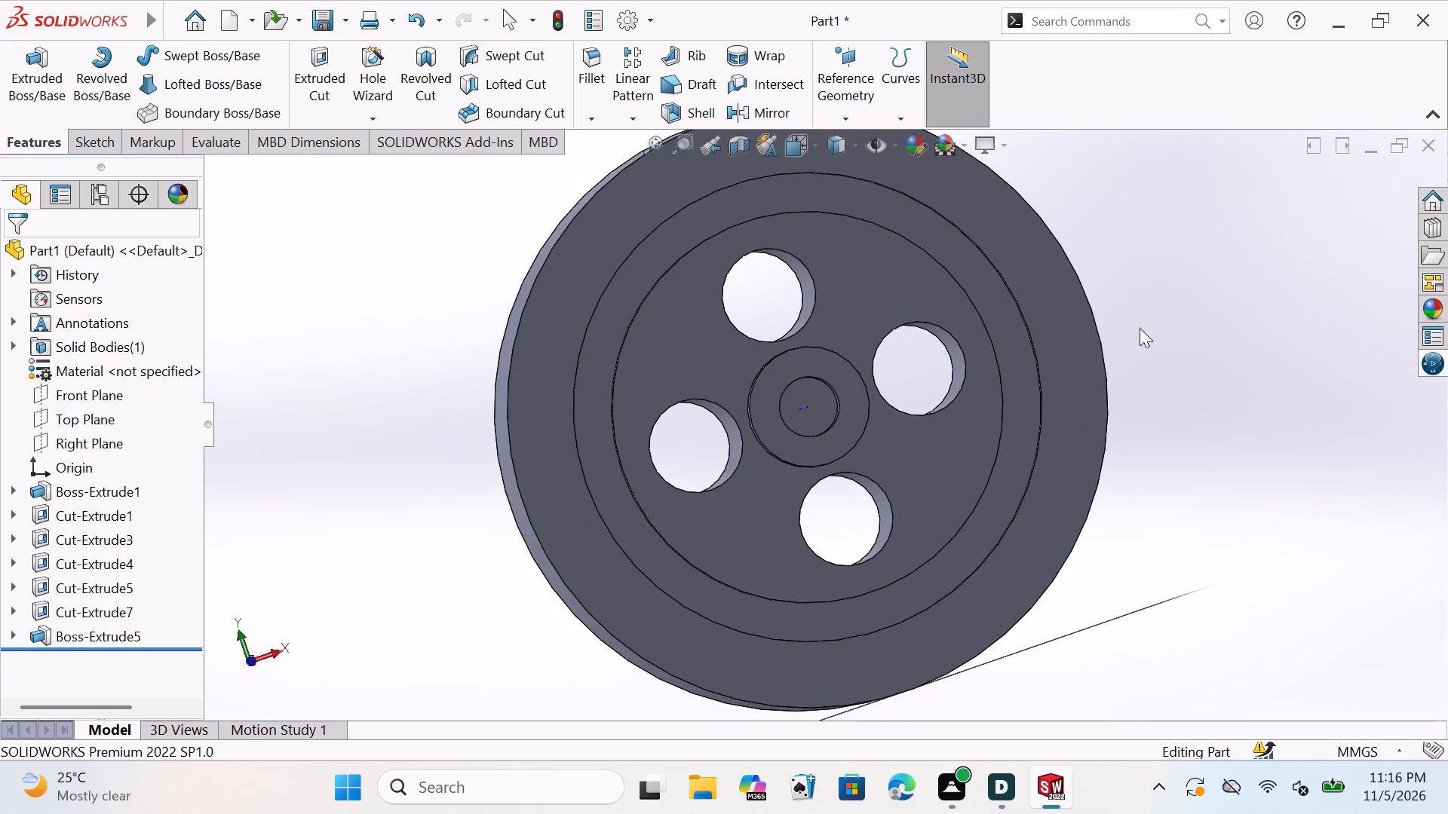
key("Escape")
key("Escape")
key("Escape")
key("Escape")
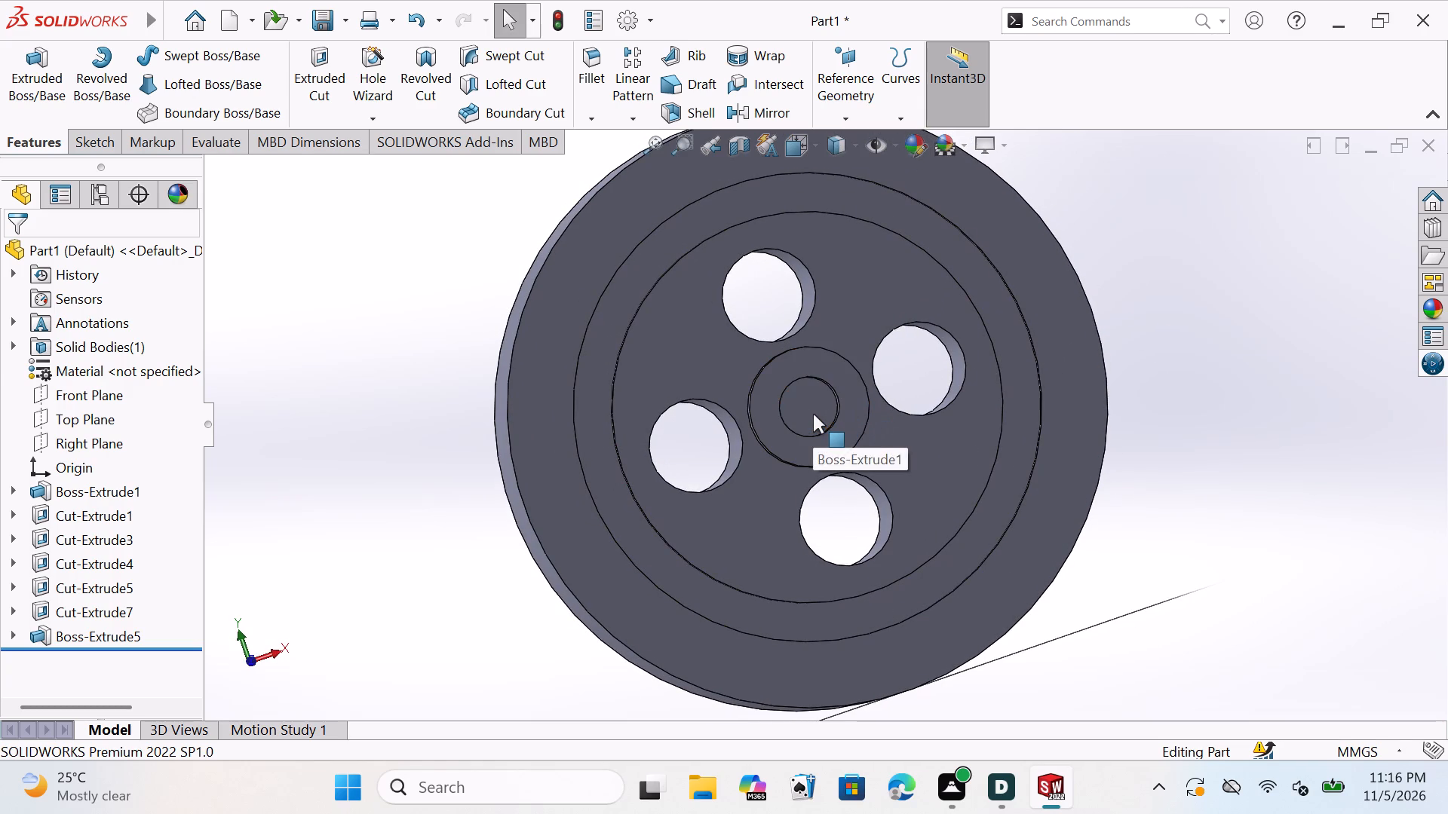
Start a cut sketch on the circular face inside the hub ring and convert its edge into a sketch circle.
left_click(814, 414)
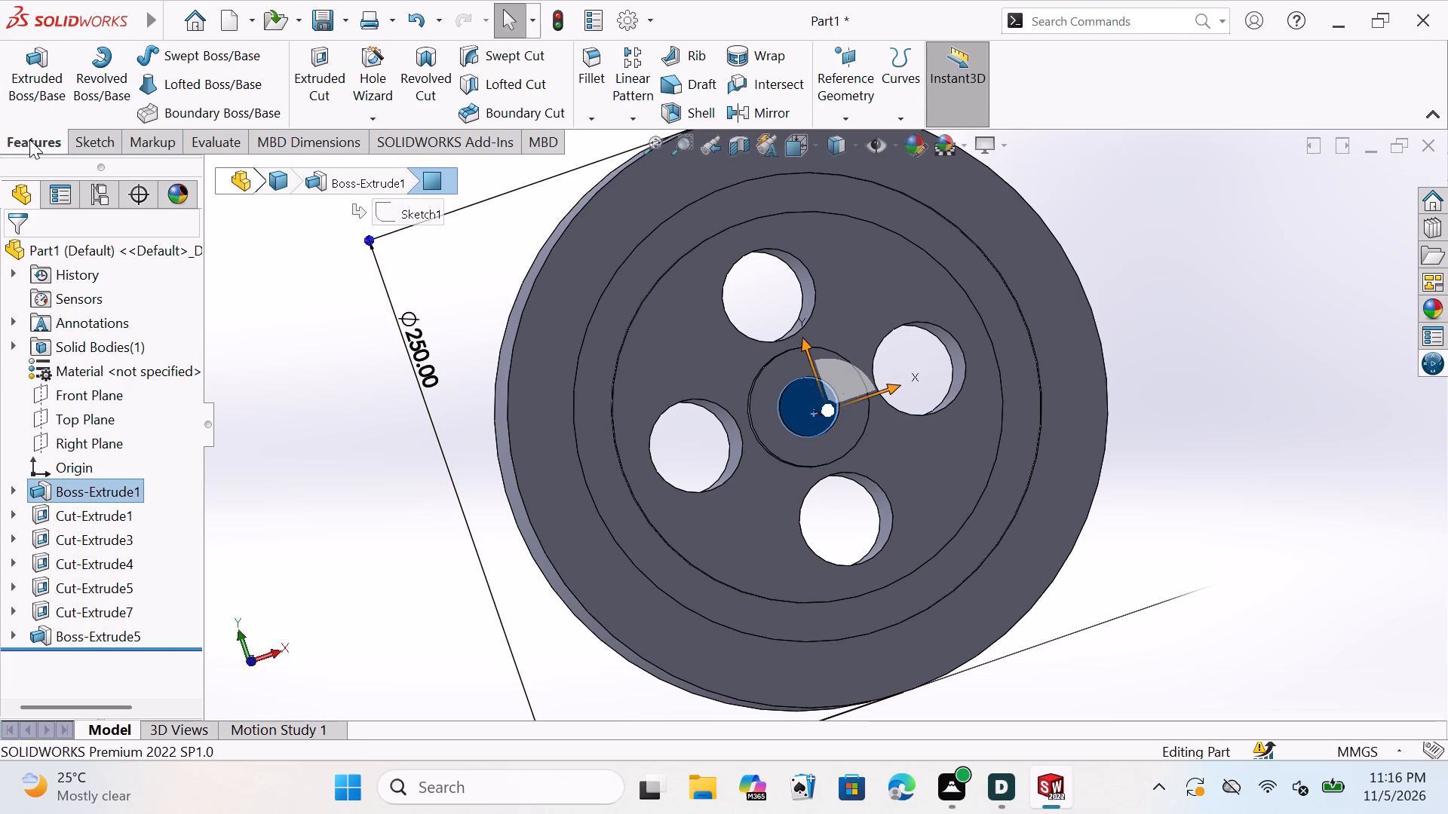
left_click(324, 76)
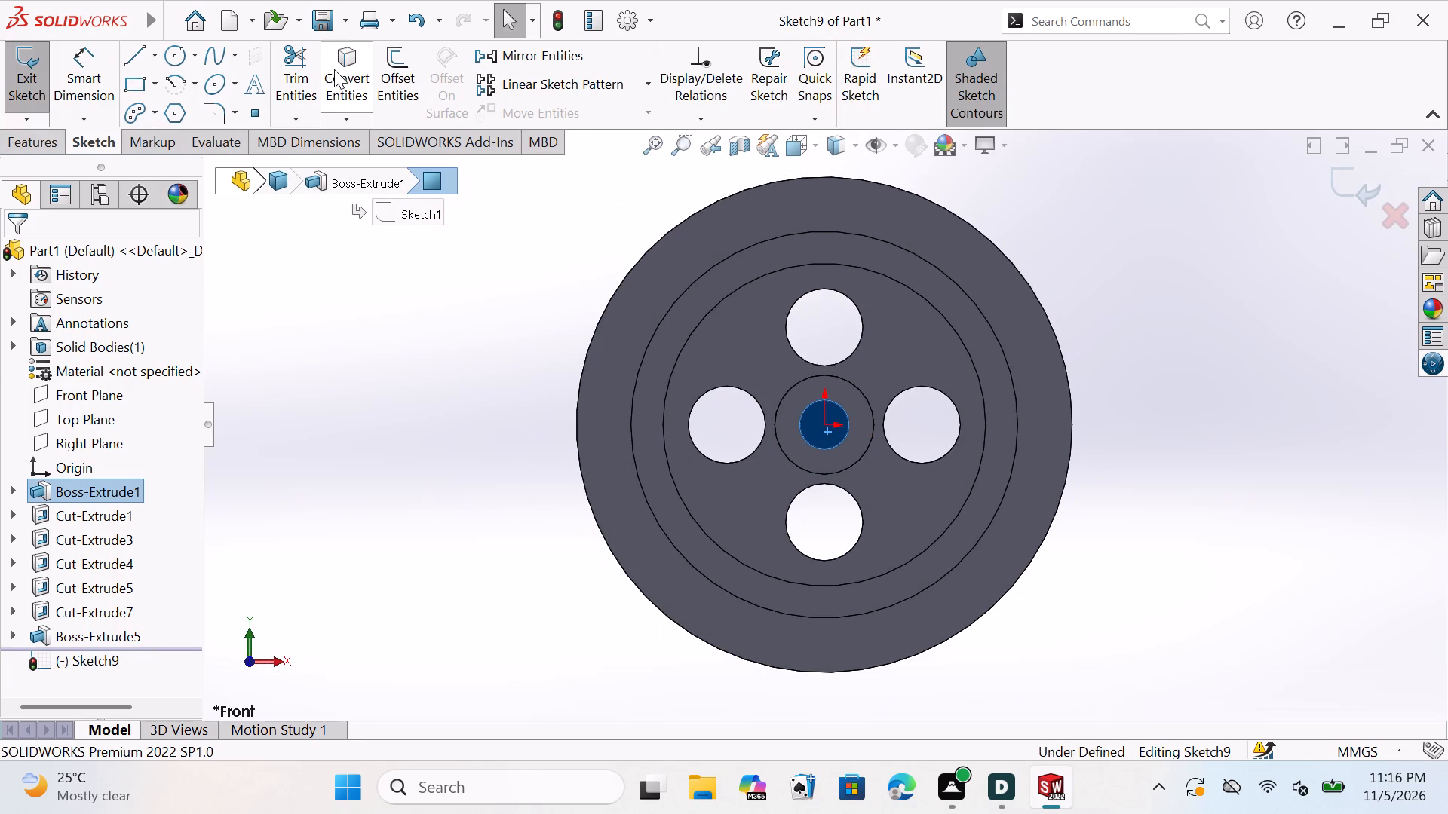
left_click(352, 87)
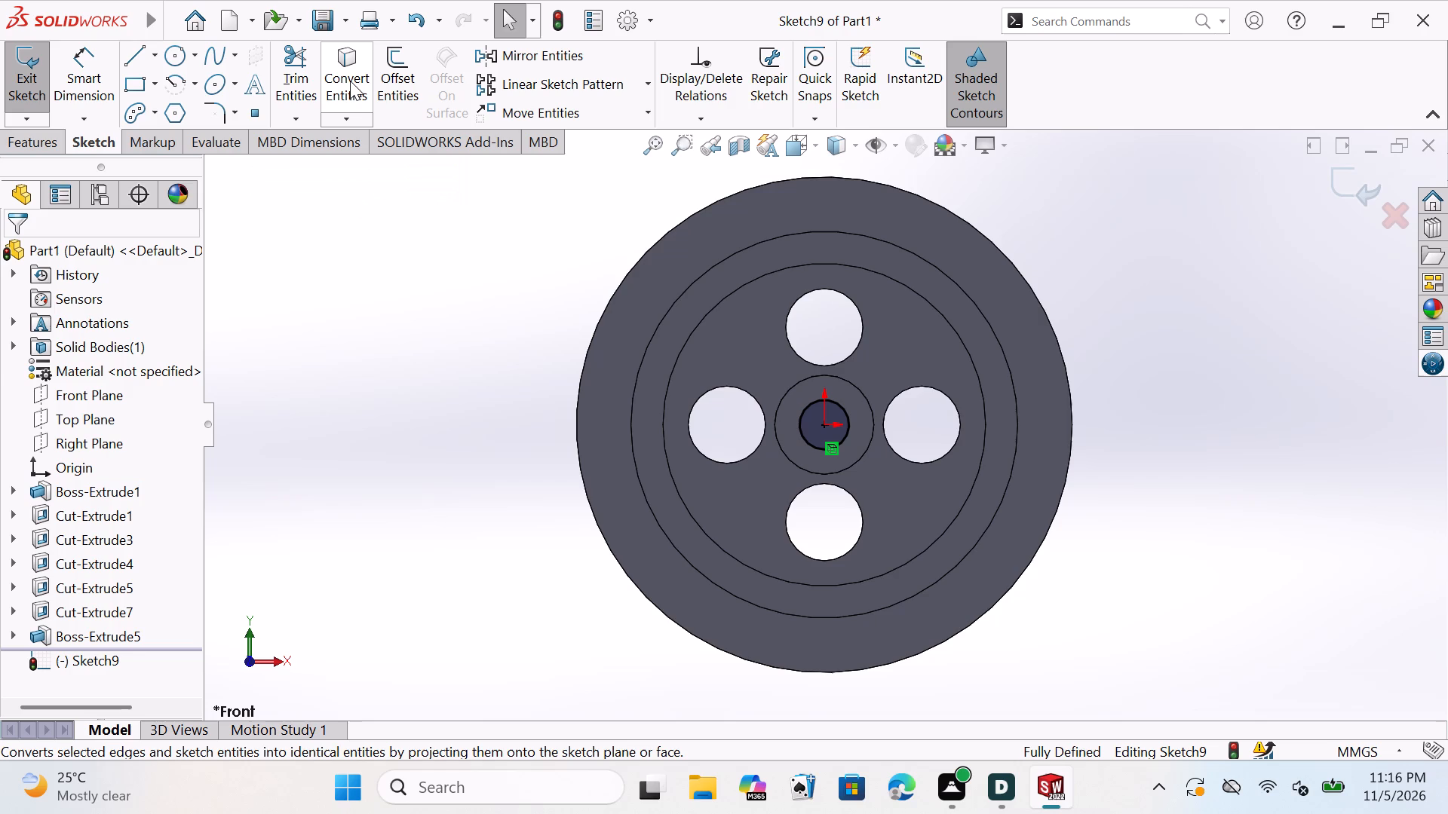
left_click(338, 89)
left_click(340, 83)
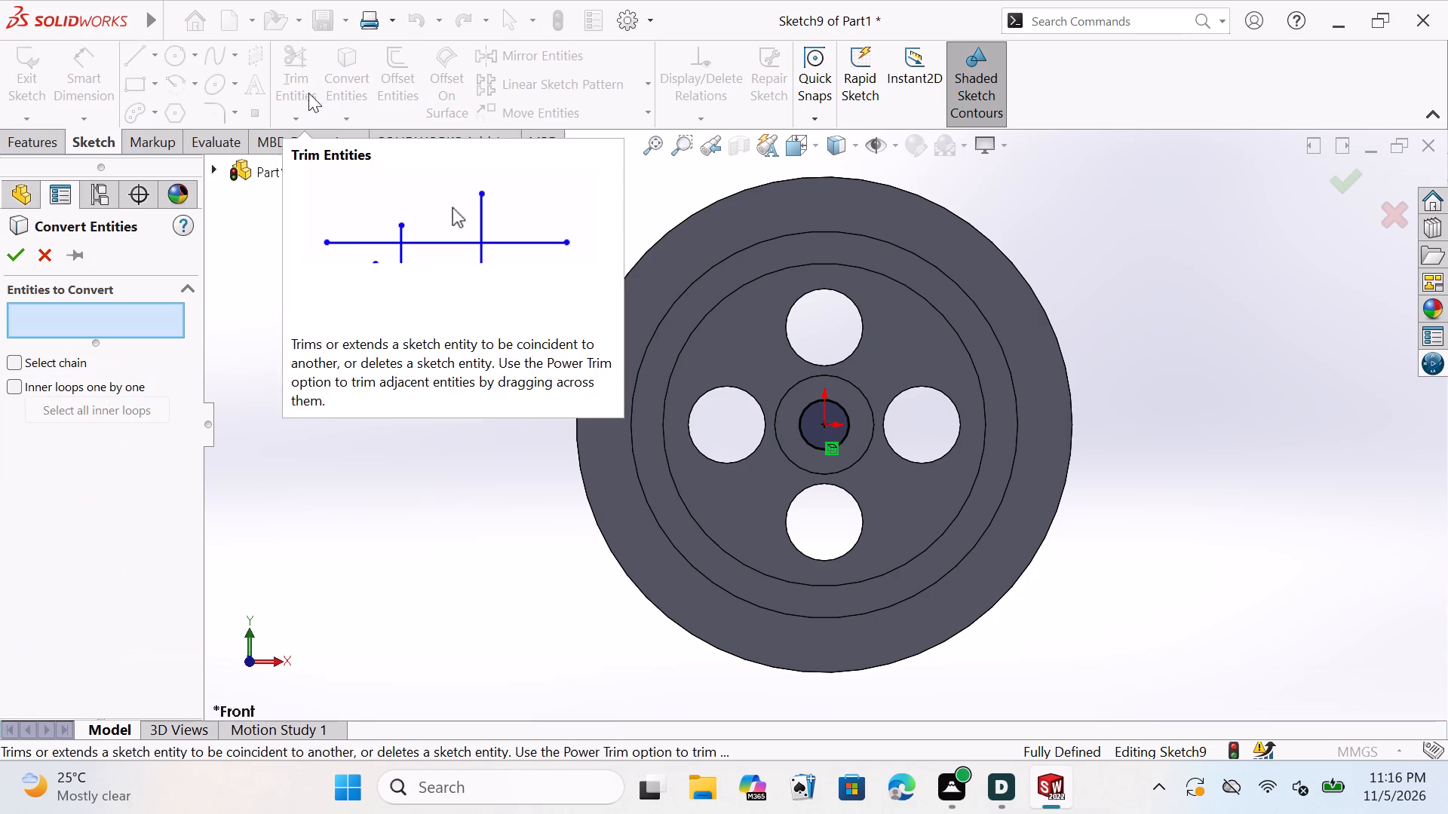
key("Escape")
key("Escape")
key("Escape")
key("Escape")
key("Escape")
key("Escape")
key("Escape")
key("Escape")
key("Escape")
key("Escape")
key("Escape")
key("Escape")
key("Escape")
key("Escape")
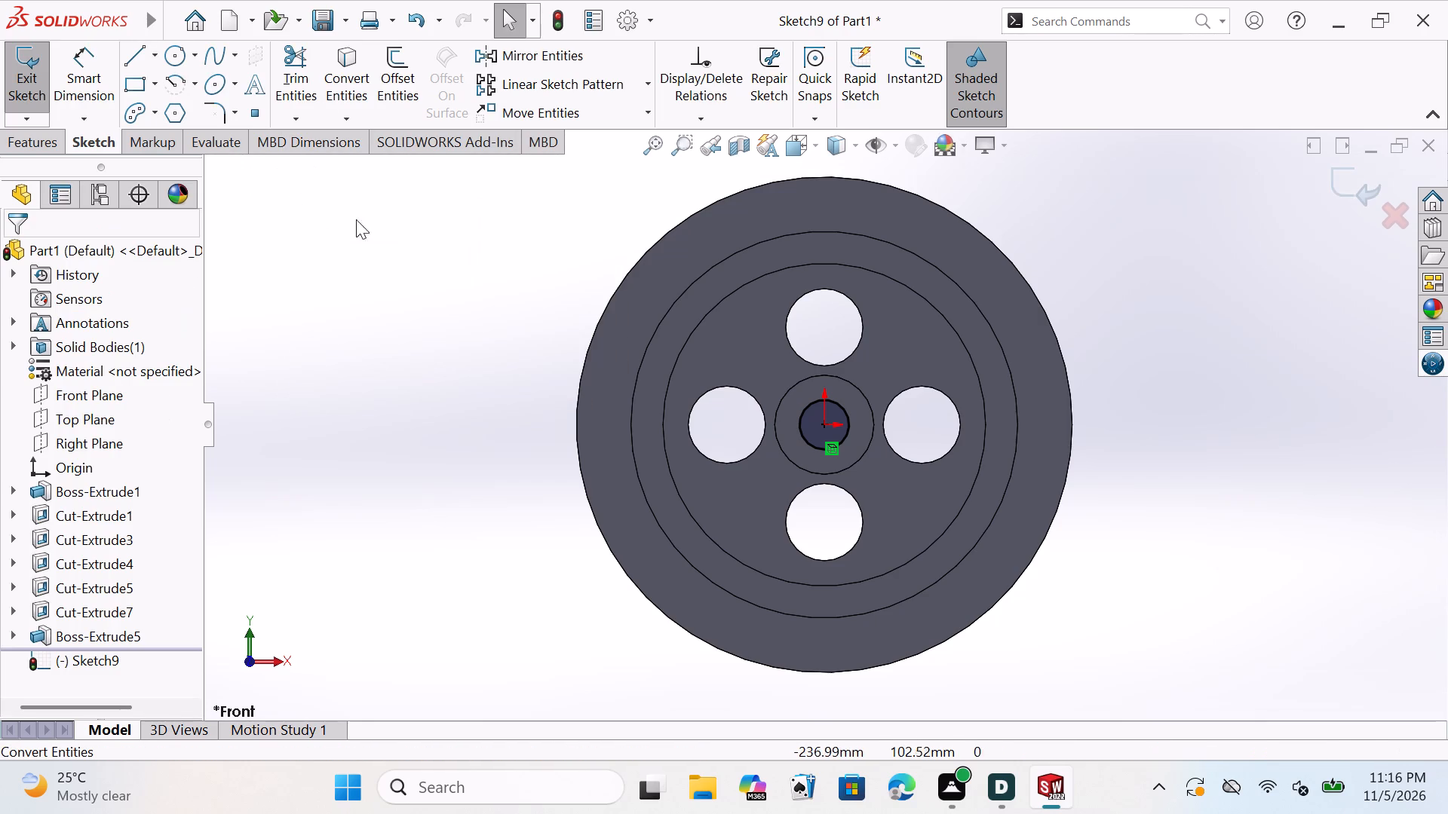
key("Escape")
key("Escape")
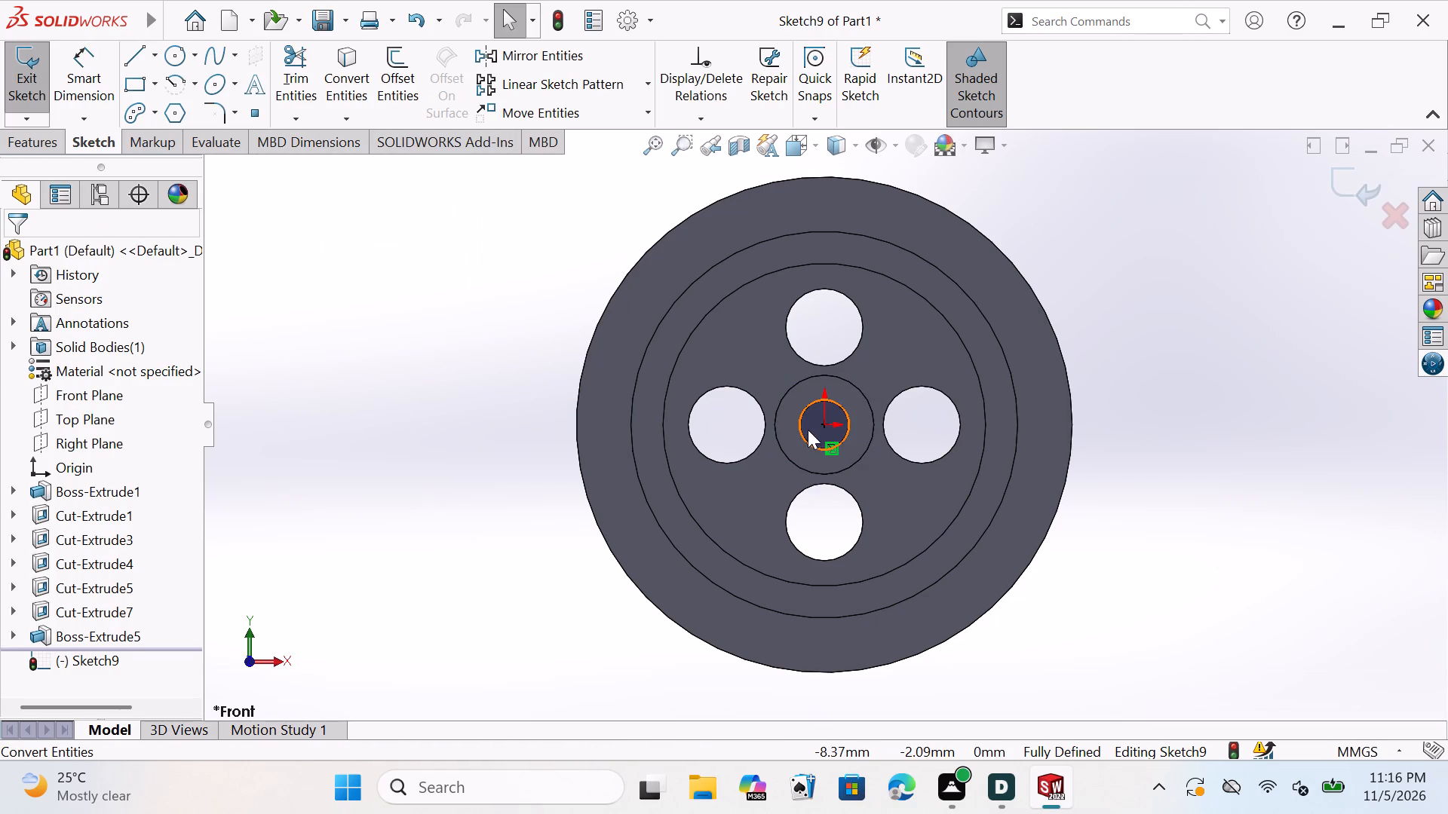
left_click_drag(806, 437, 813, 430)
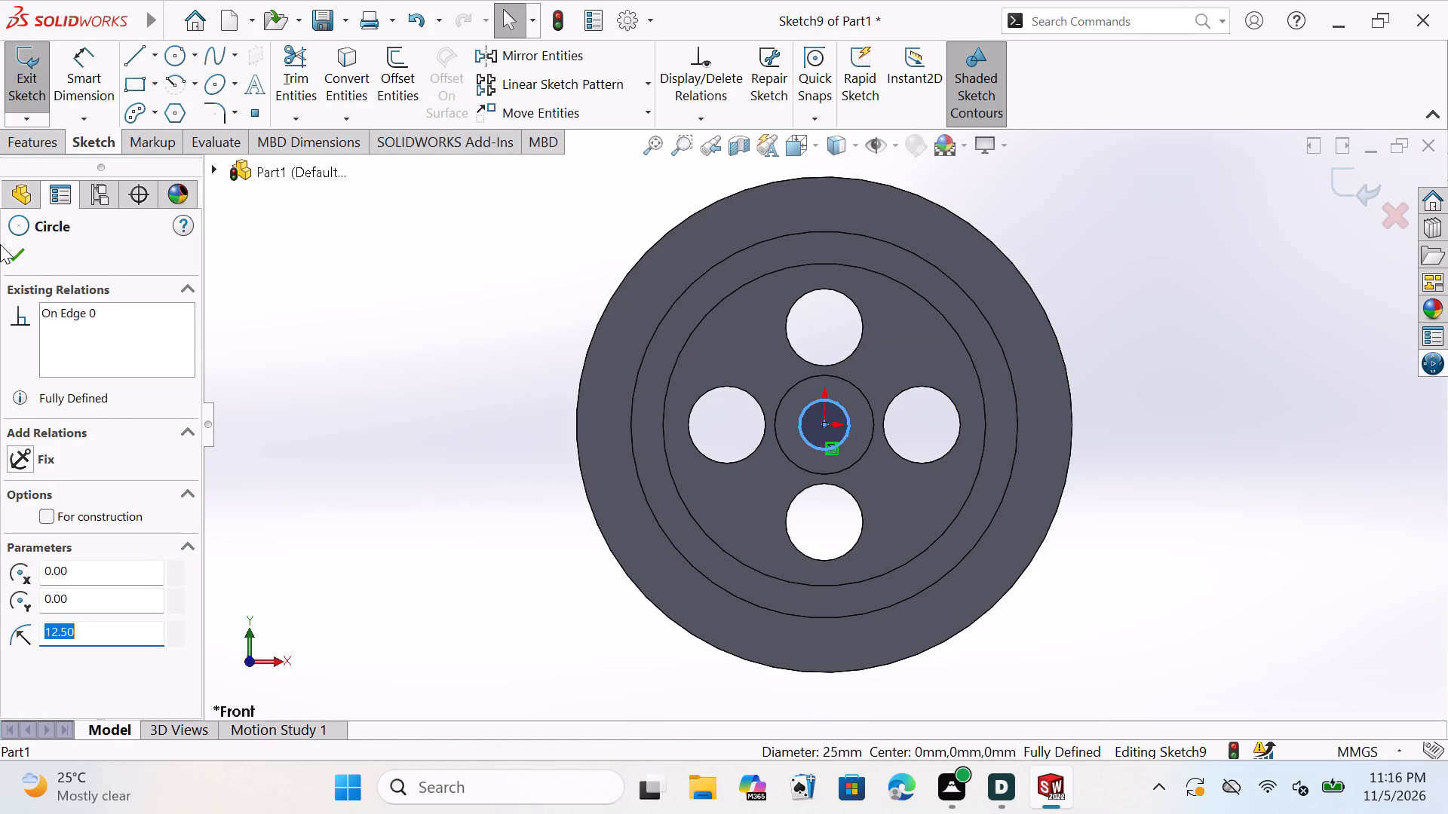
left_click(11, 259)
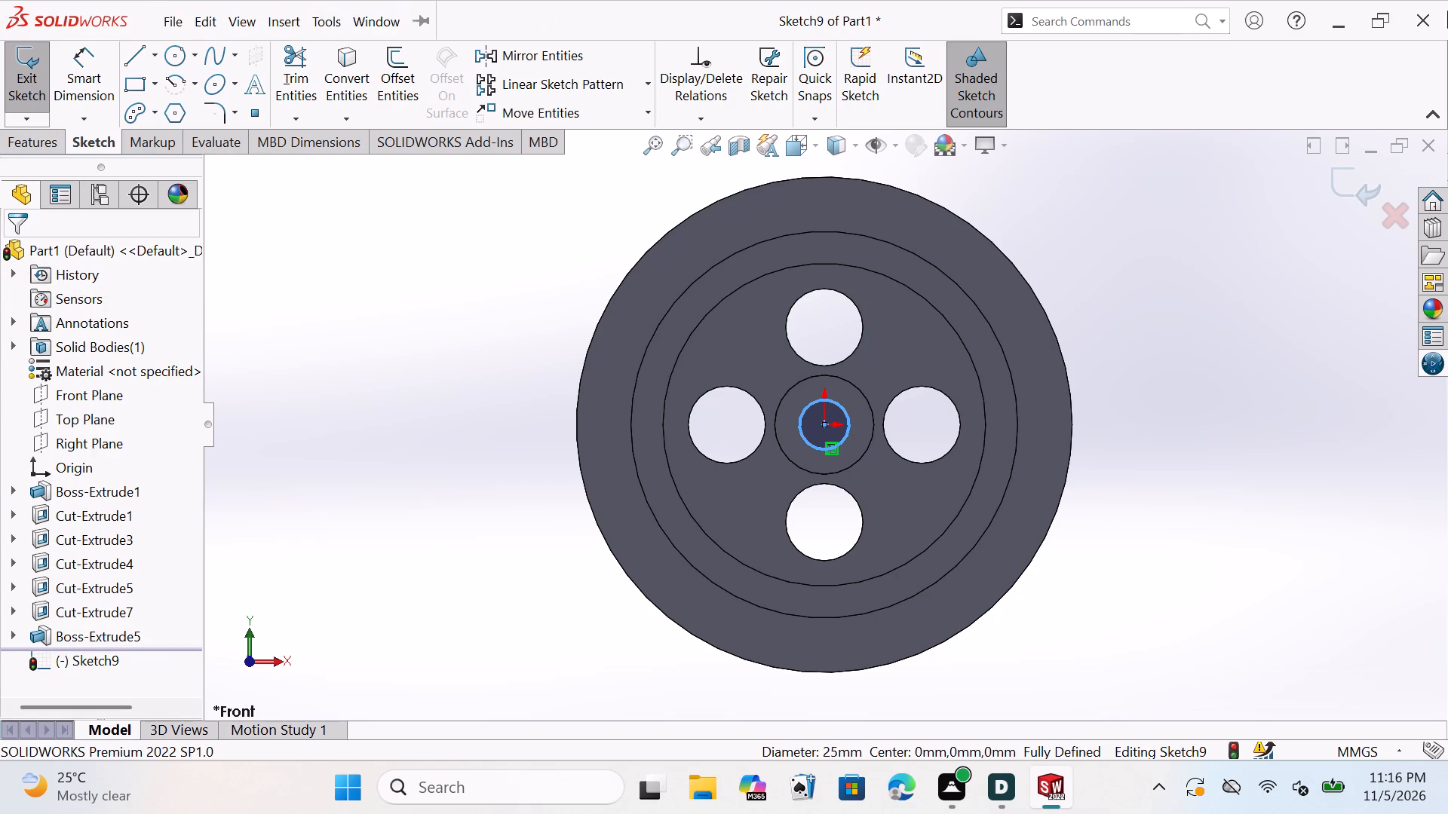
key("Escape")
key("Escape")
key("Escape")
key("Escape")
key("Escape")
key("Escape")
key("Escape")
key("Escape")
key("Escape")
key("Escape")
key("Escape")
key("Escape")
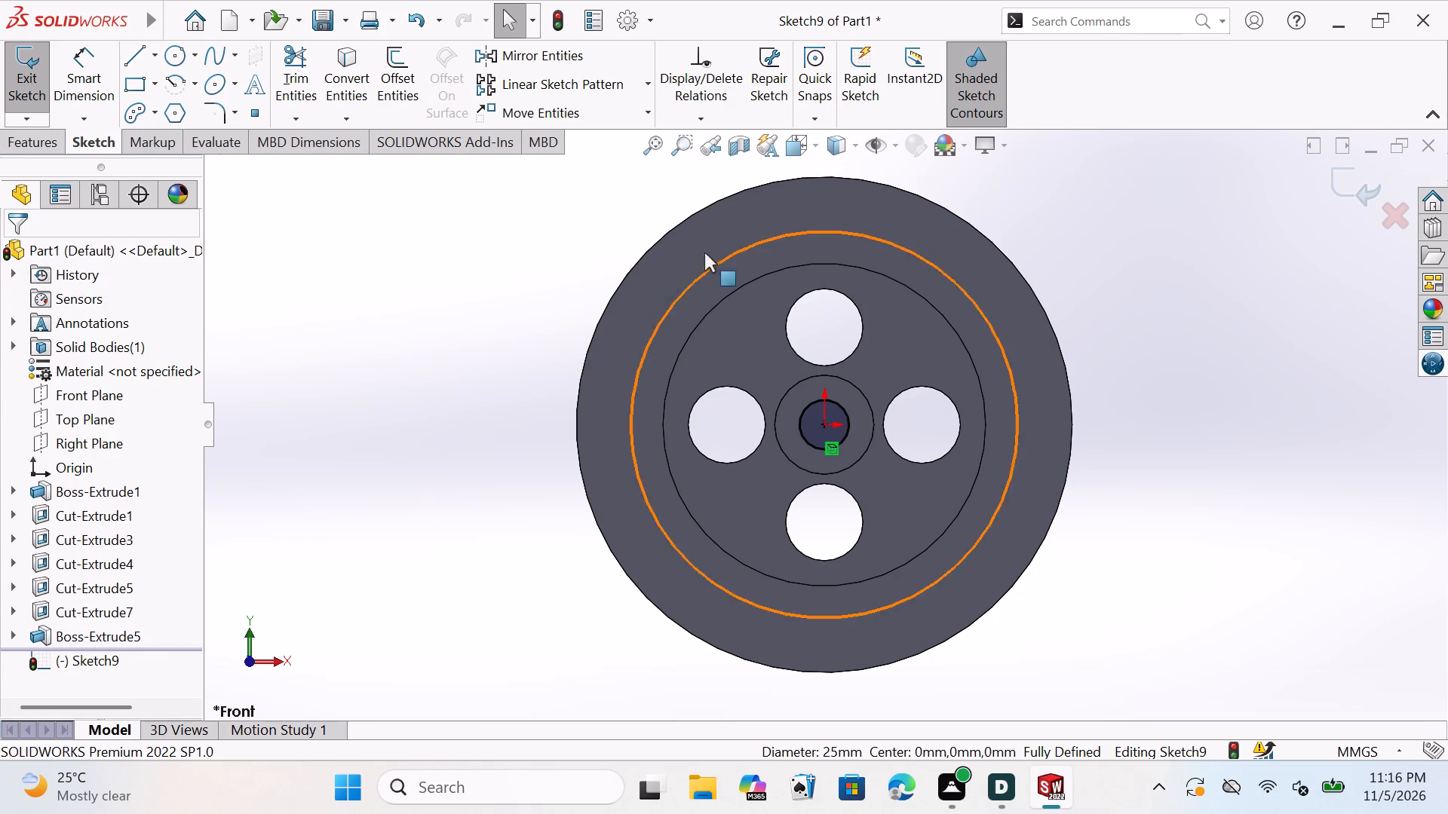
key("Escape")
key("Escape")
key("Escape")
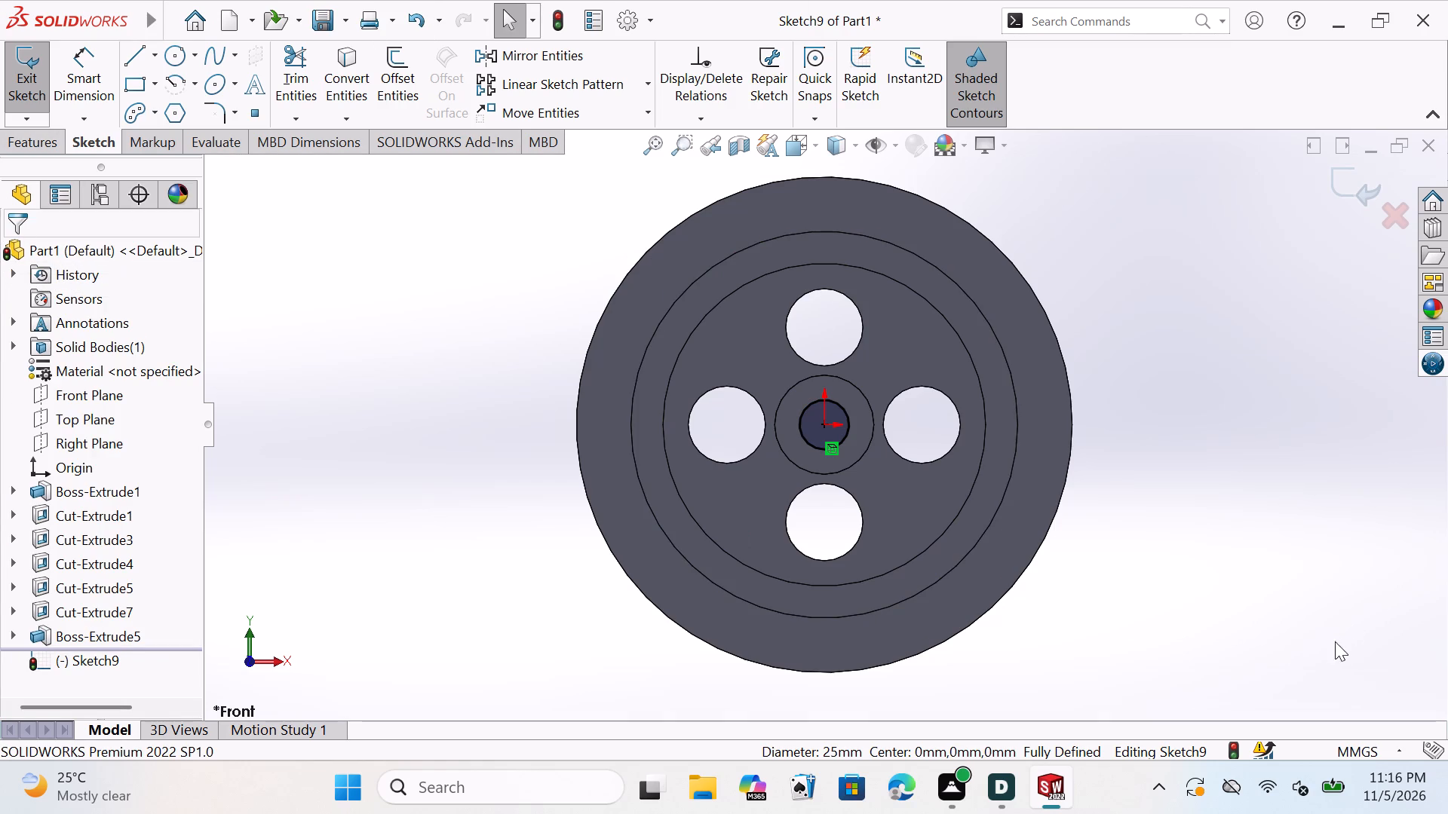
Cut-extrude the converted circle at the hub's centre with a blind depth of 78 mm.
left_click(812, 422)
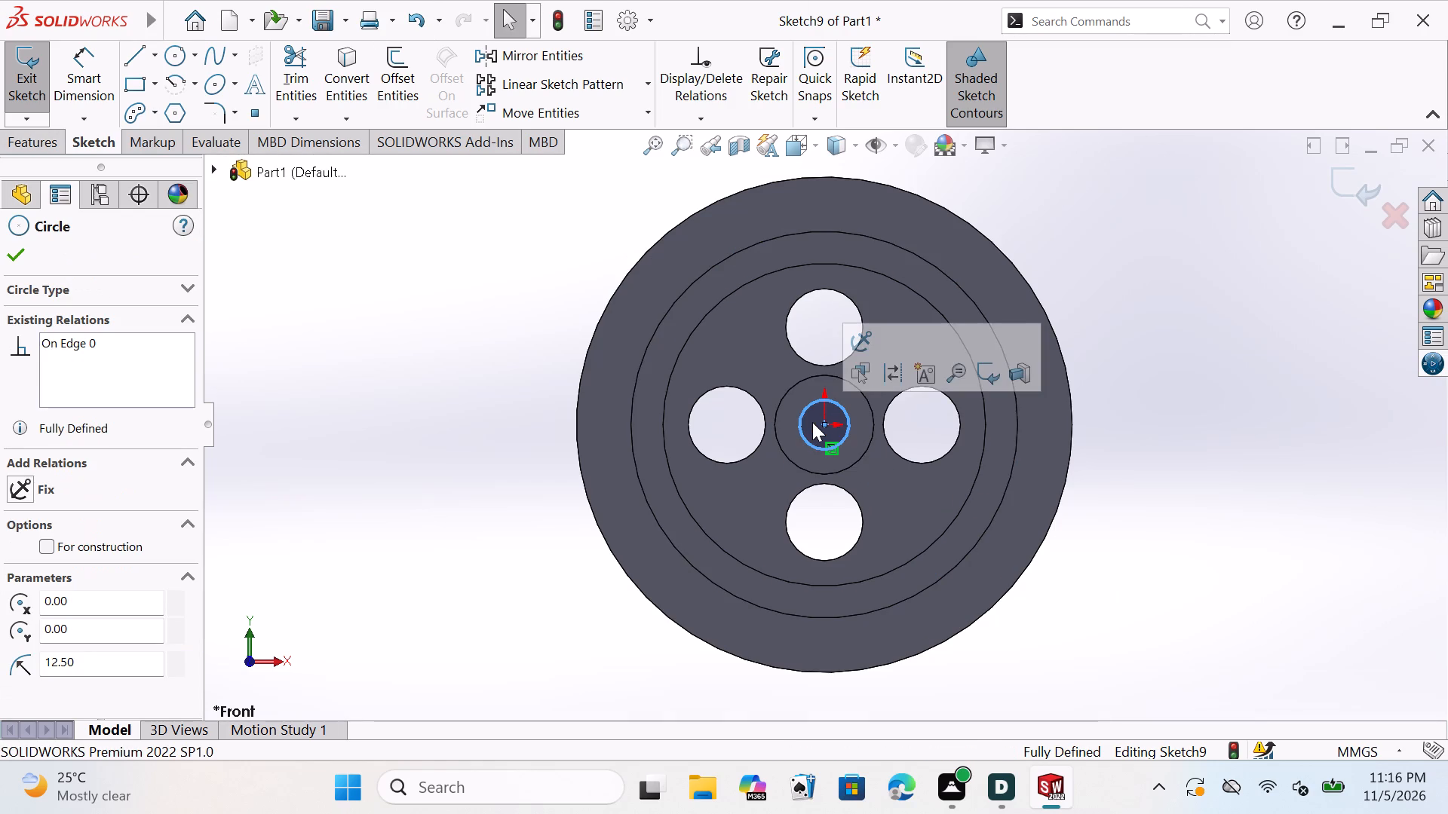
double_click(0, 255)
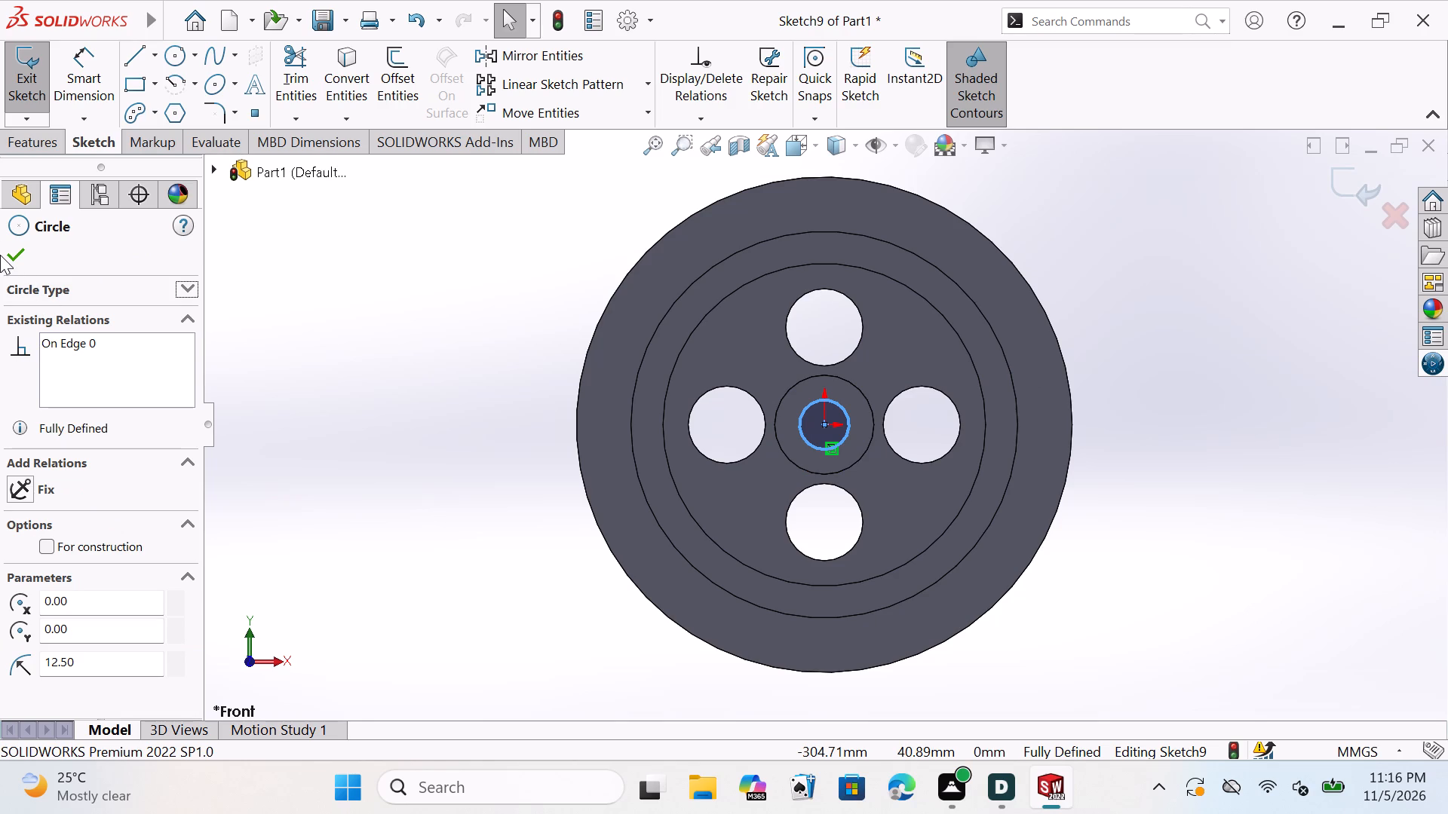
double_click(14, 243)
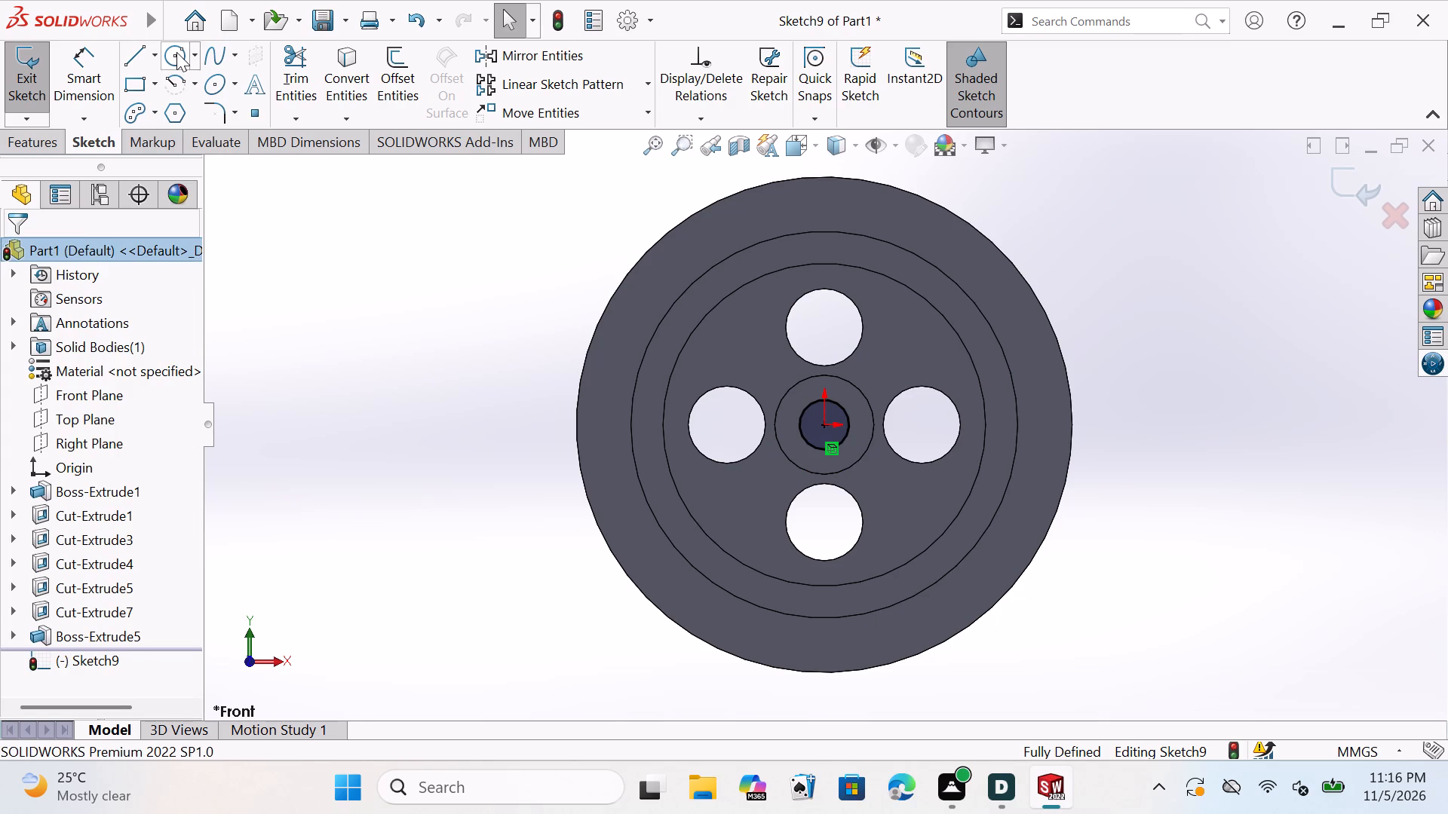
double_click(18, 145)
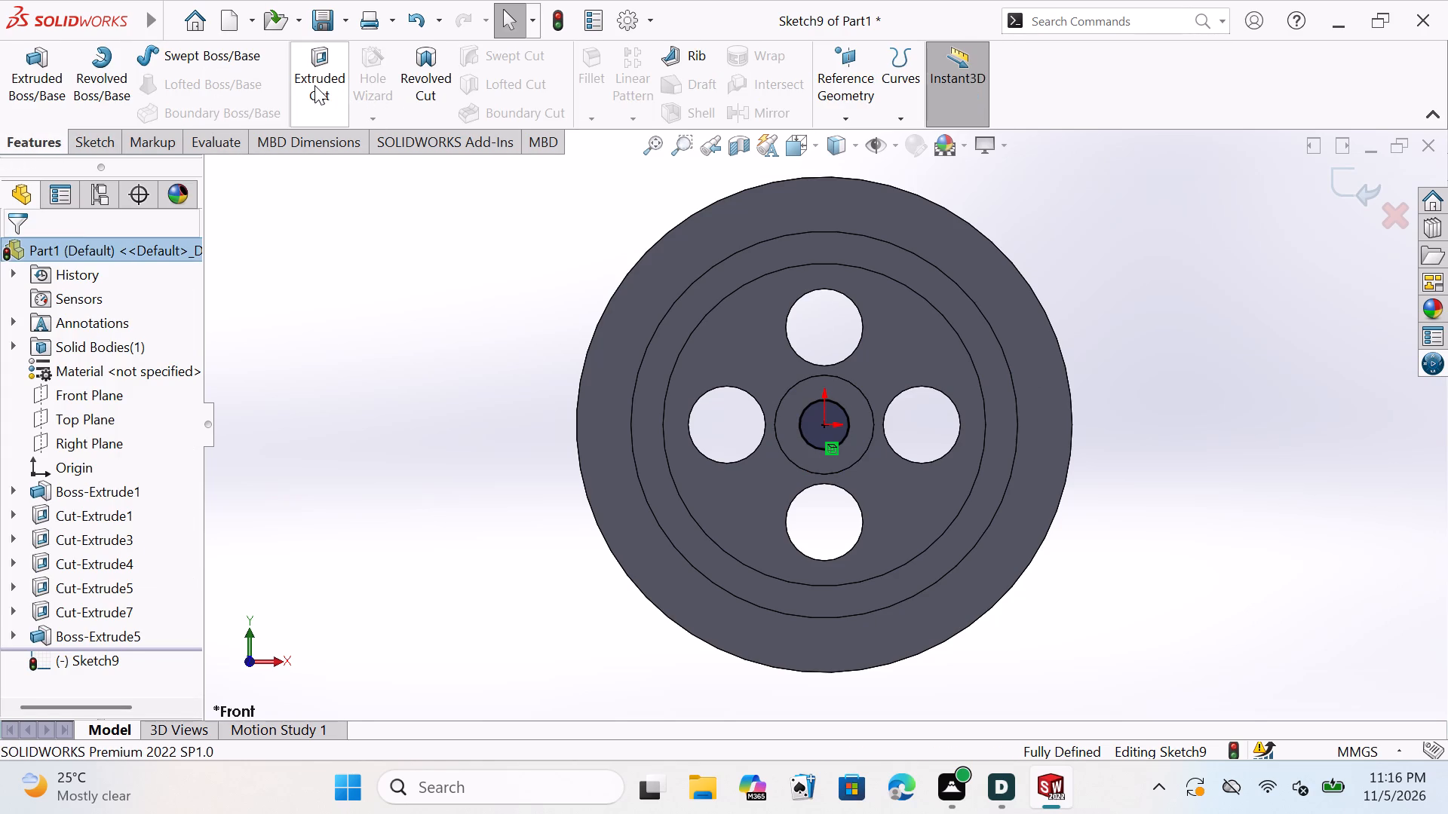
left_click(307, 82)
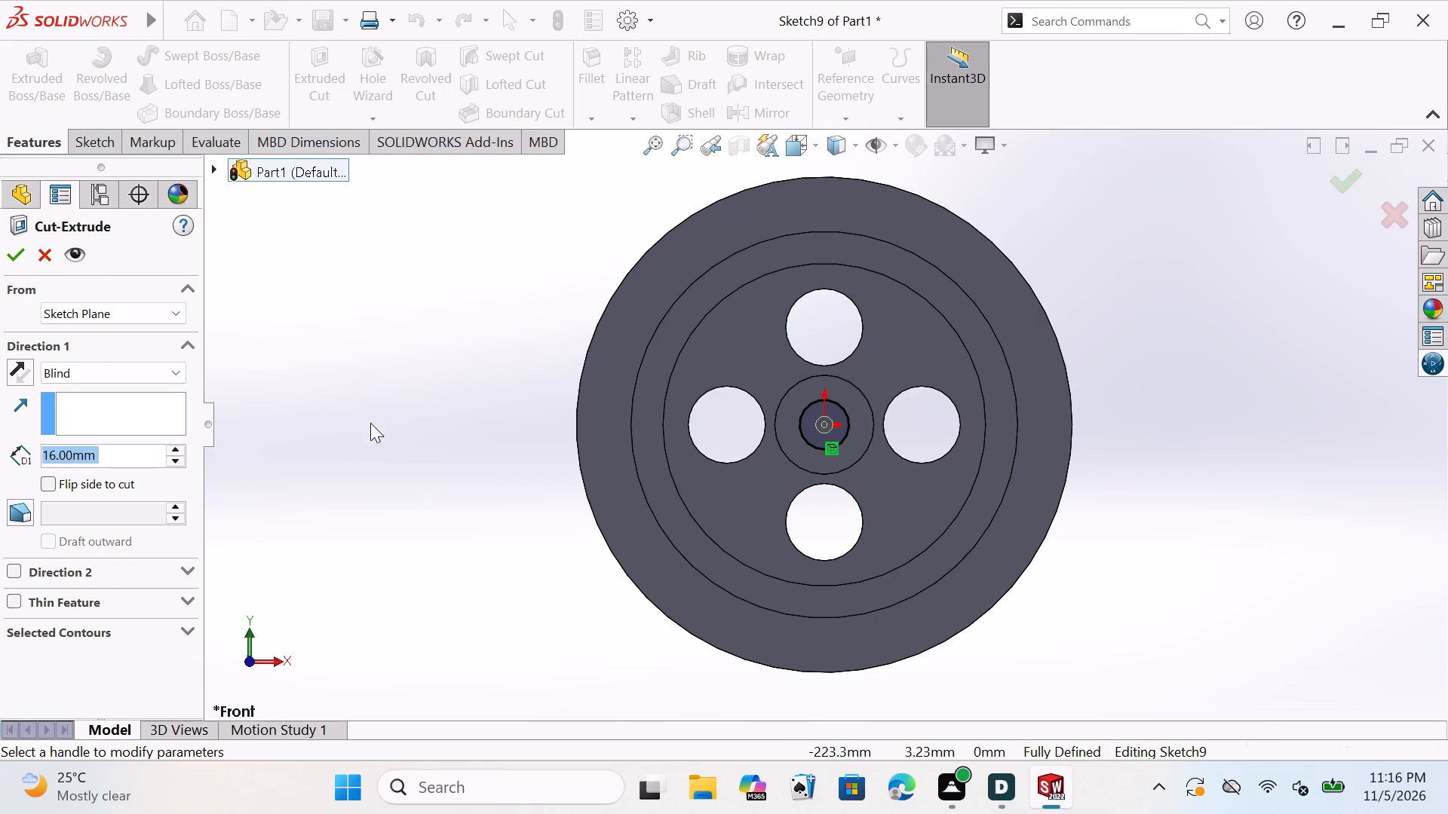
left_click(123, 460)
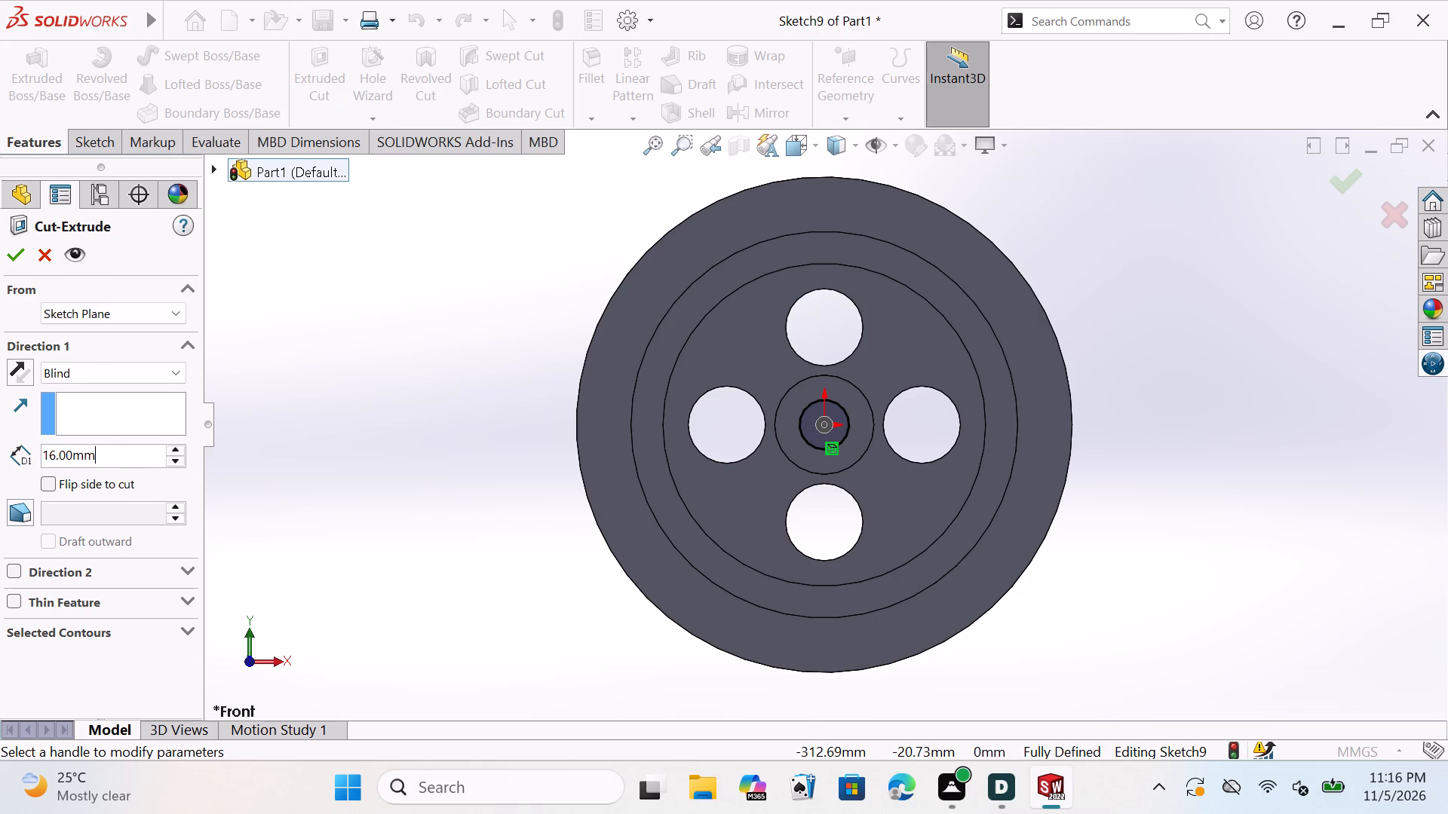
key("BackSpace")
key("BackSpace")
key("BackSpace")
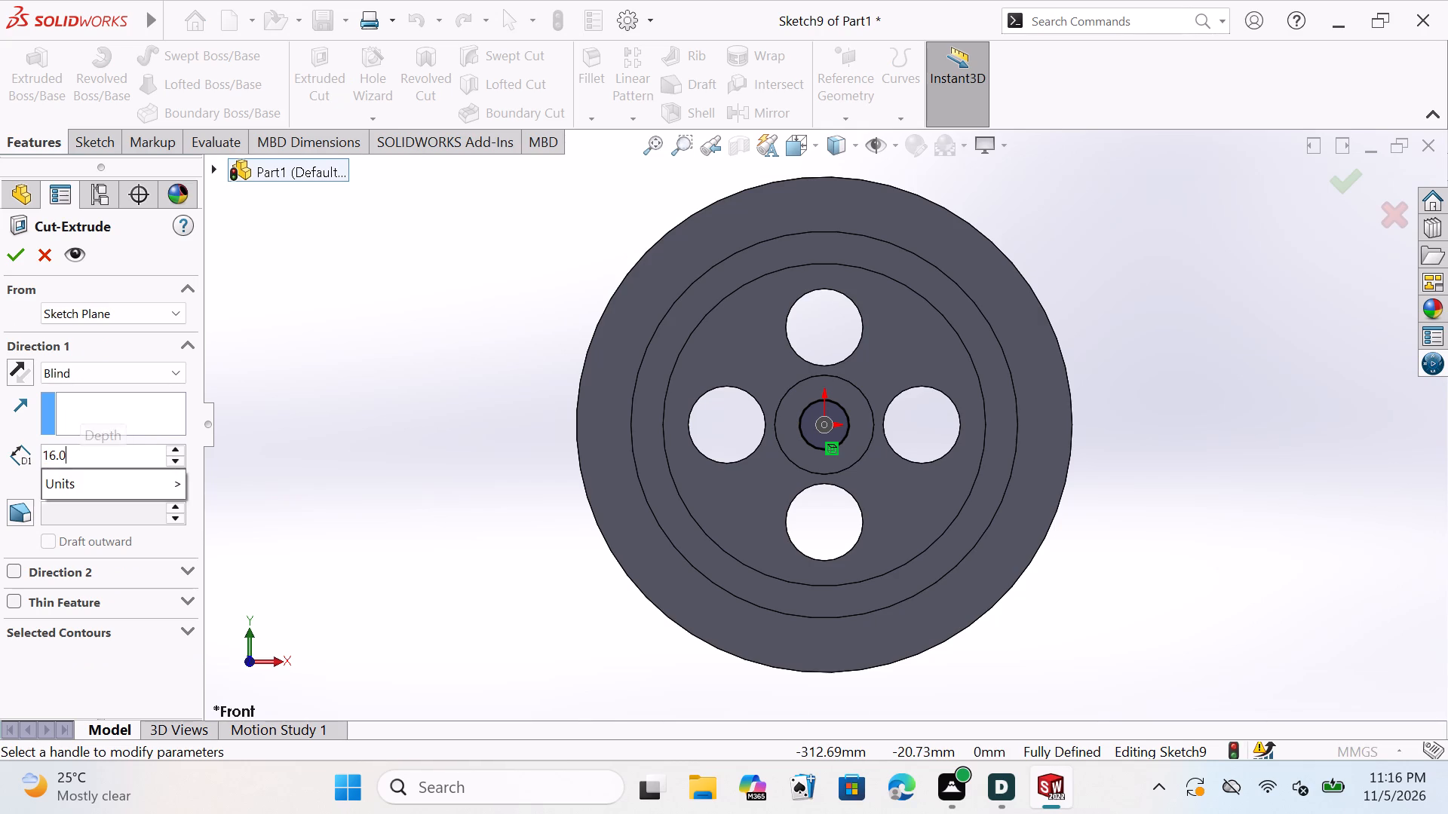
key("BackSpace")
key("BackSpace")
key("BackSpace")
key("BackSpace")
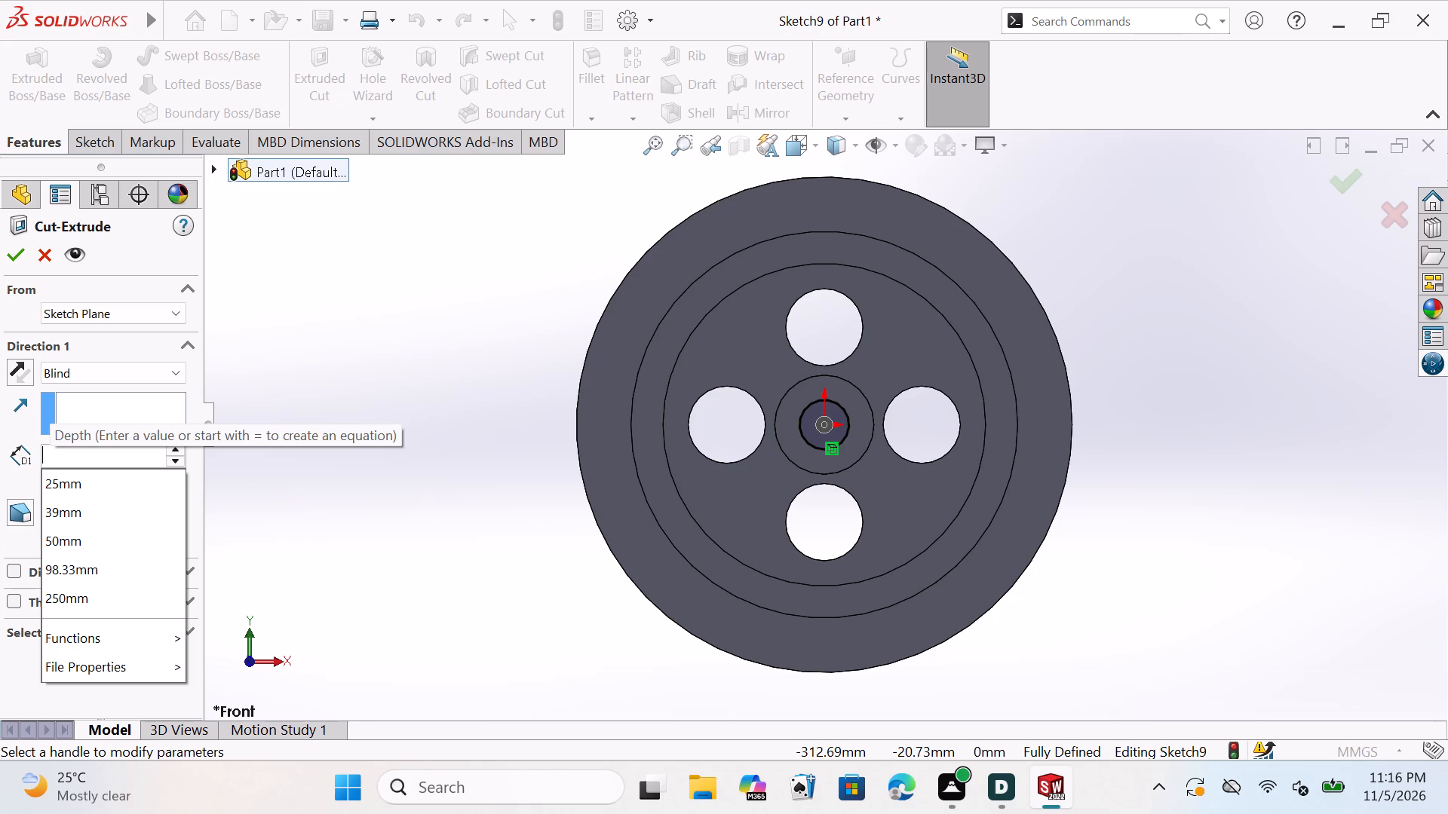
type("78")
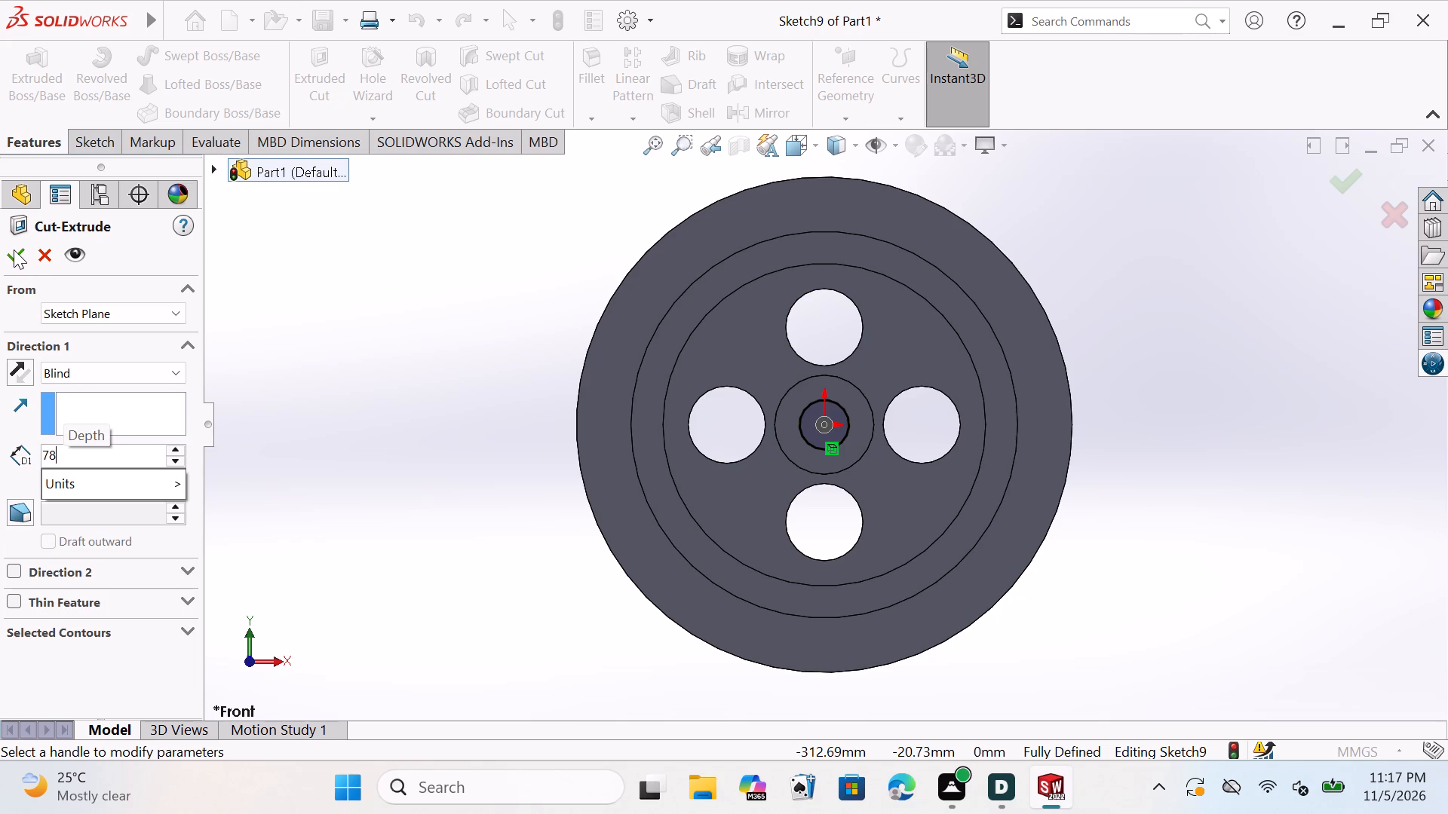
double_click(14, 249)
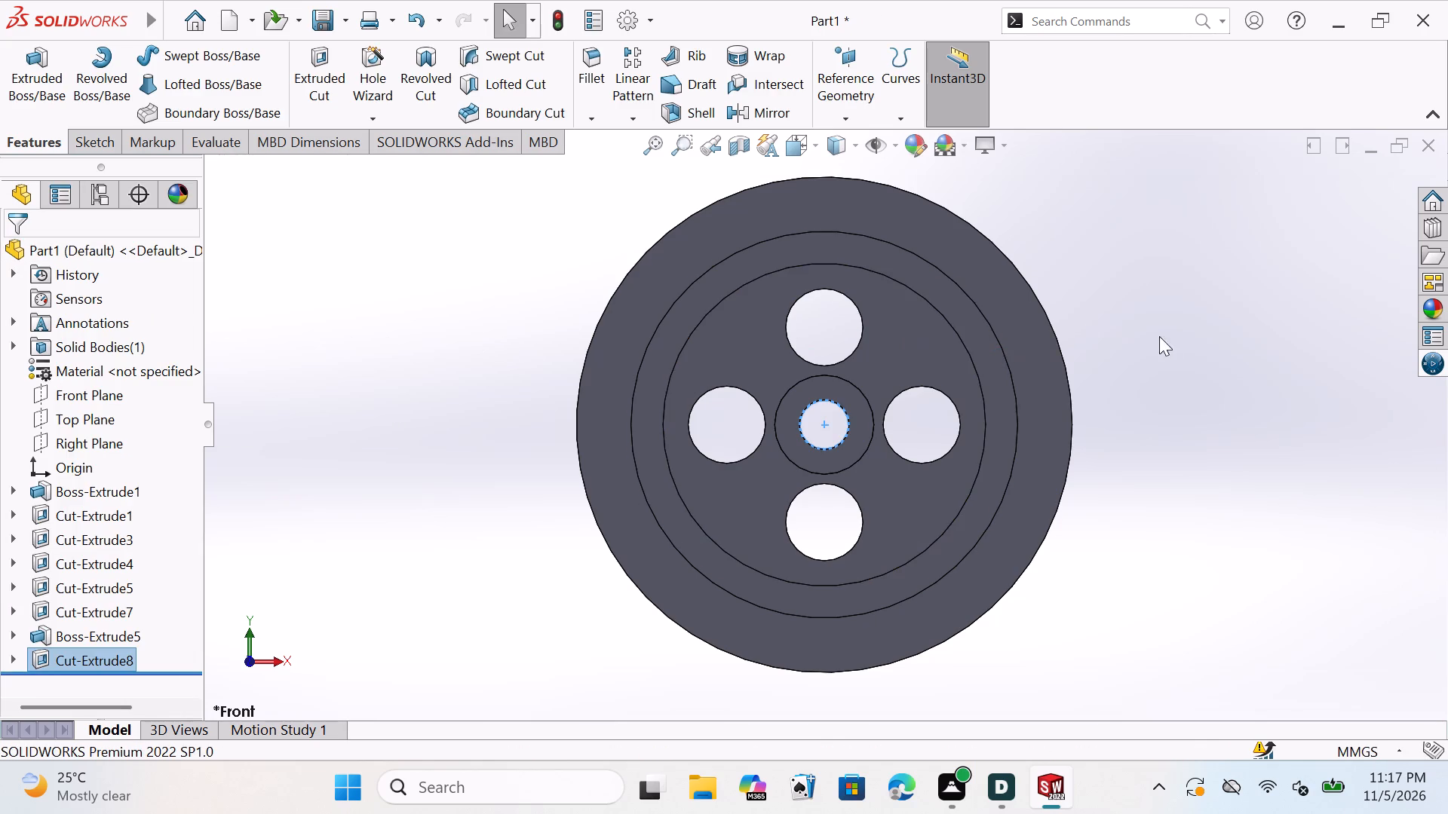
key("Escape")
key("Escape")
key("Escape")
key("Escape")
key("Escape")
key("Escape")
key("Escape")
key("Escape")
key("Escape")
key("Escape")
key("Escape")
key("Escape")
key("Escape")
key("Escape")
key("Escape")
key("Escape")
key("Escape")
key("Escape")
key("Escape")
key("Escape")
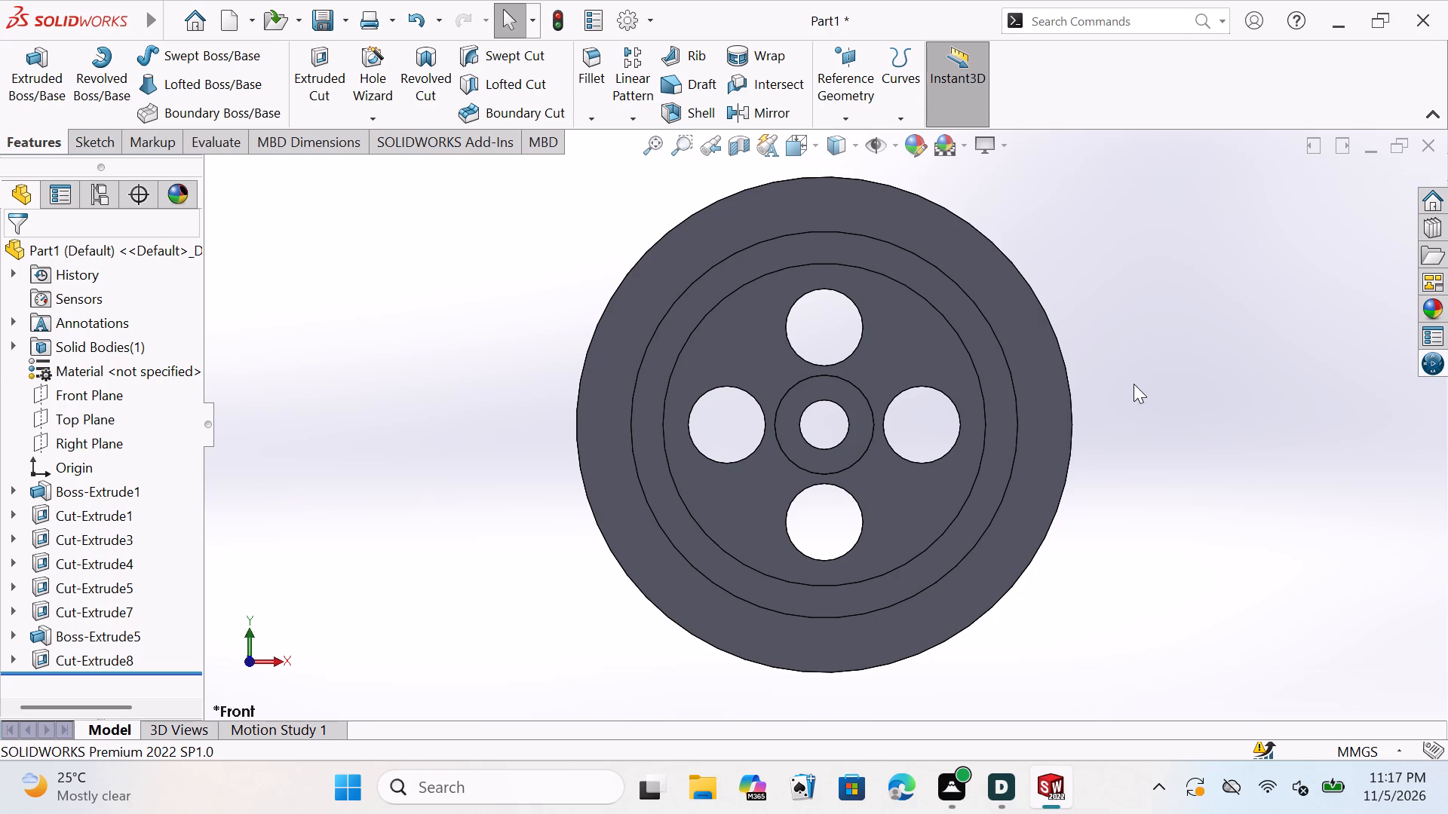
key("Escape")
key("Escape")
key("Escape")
Examine the wheel's hub, central bore and recessed front face from several angles.
middle_click_drag(1095, 454, 1069, 482)
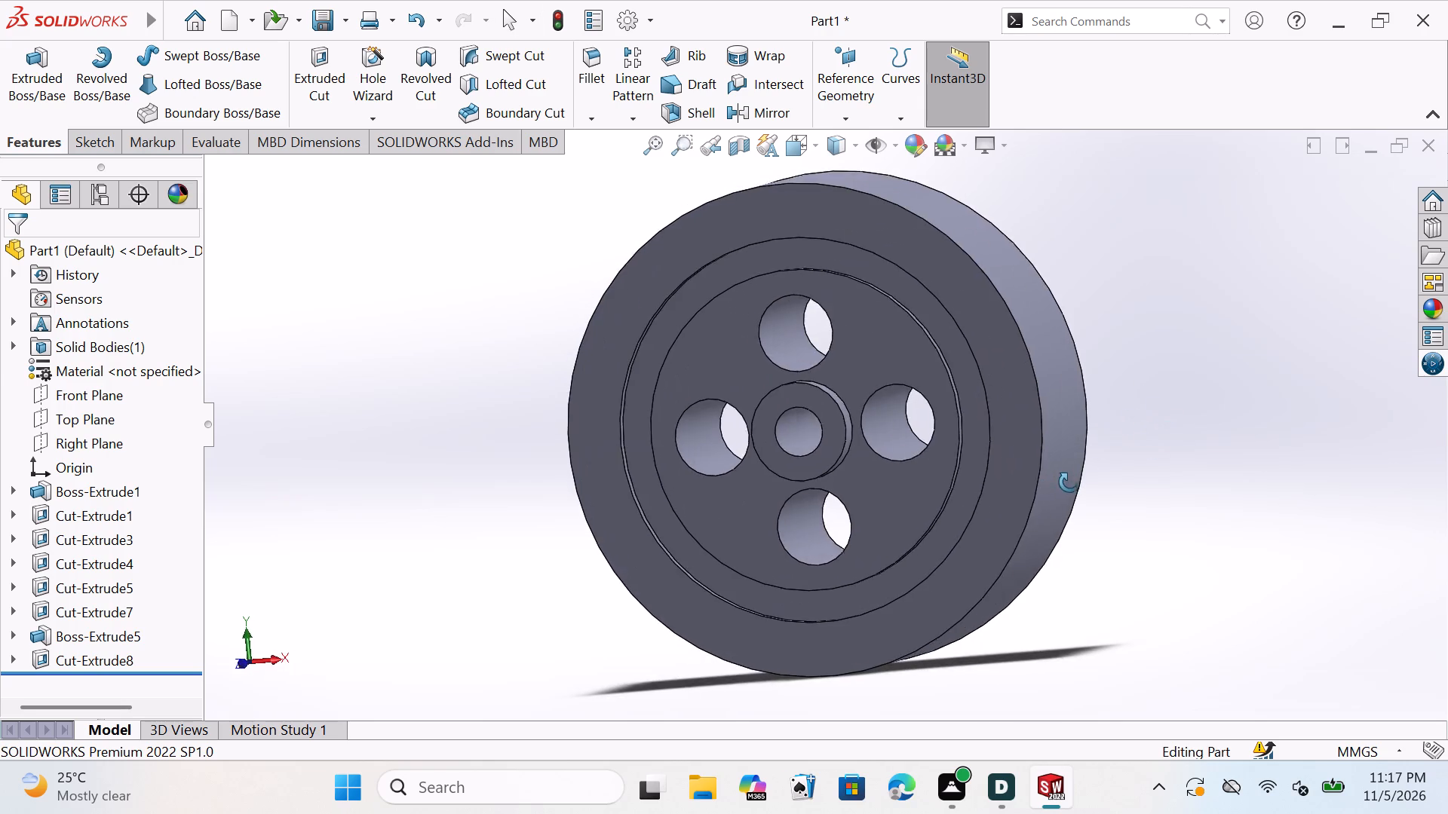
middle_click_drag(1069, 482, 962, 548)
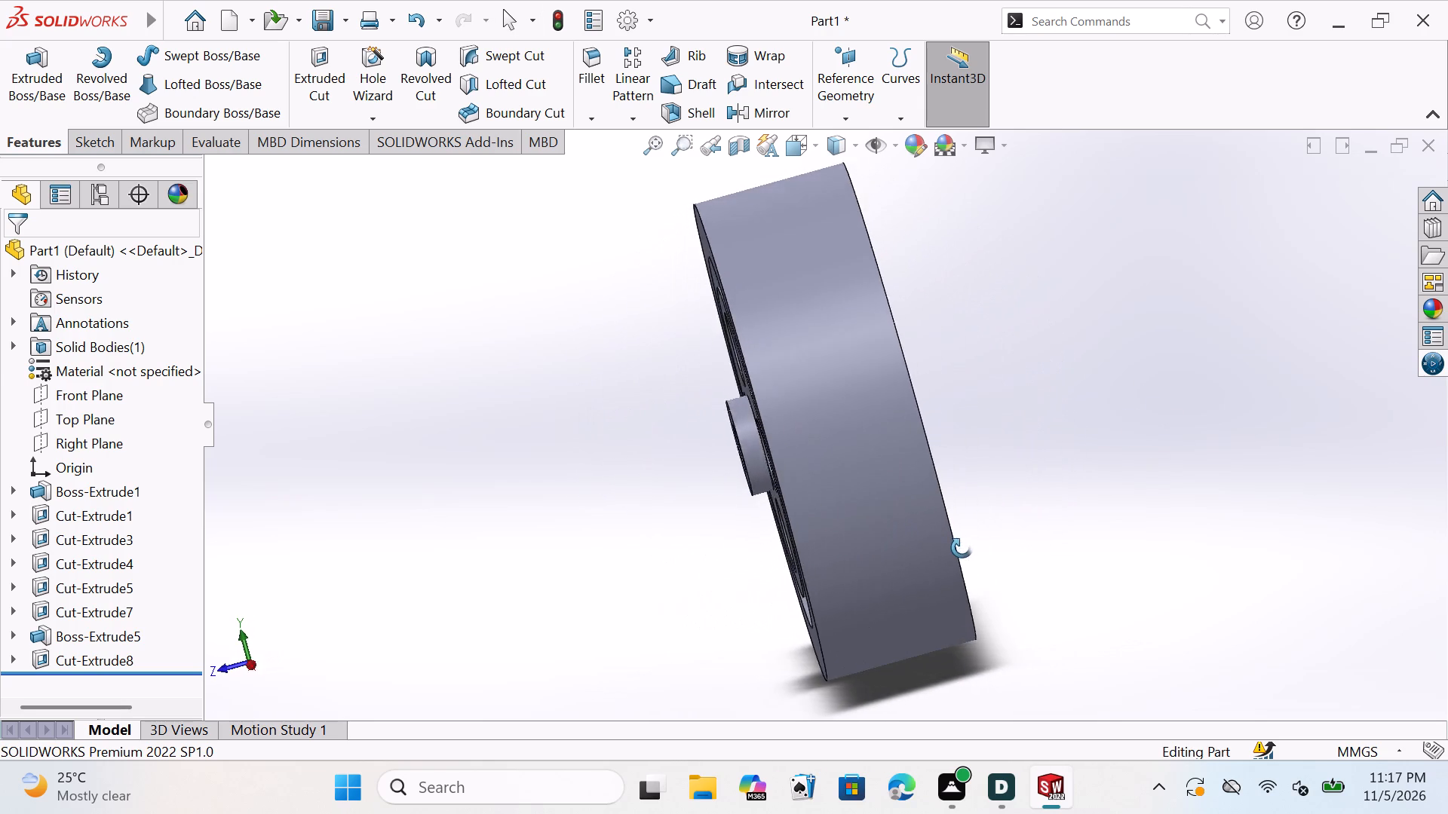
middle_click_drag(962, 548, 1121, 476)
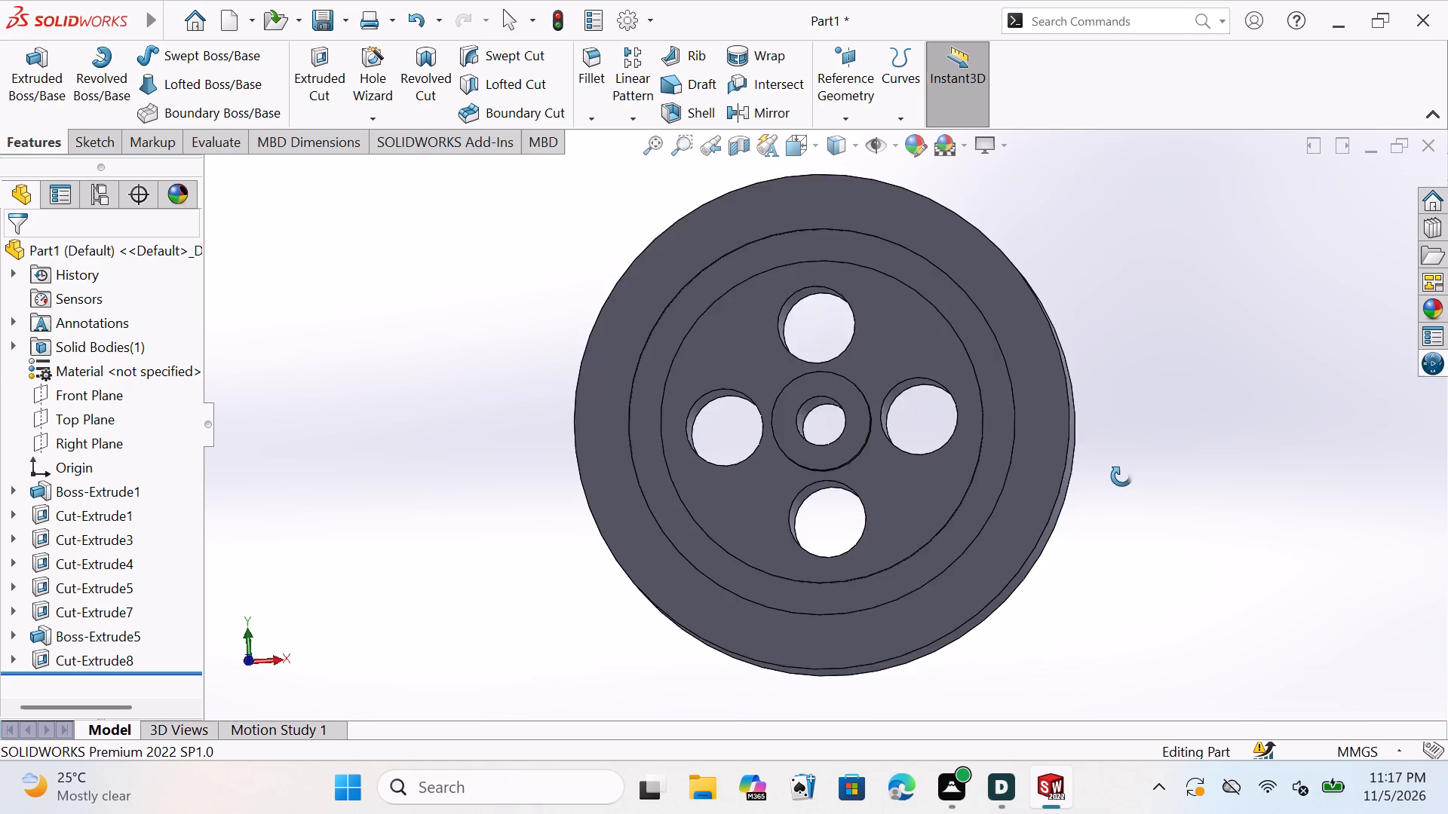
middle_click_drag(1121, 476, 1103, 486)
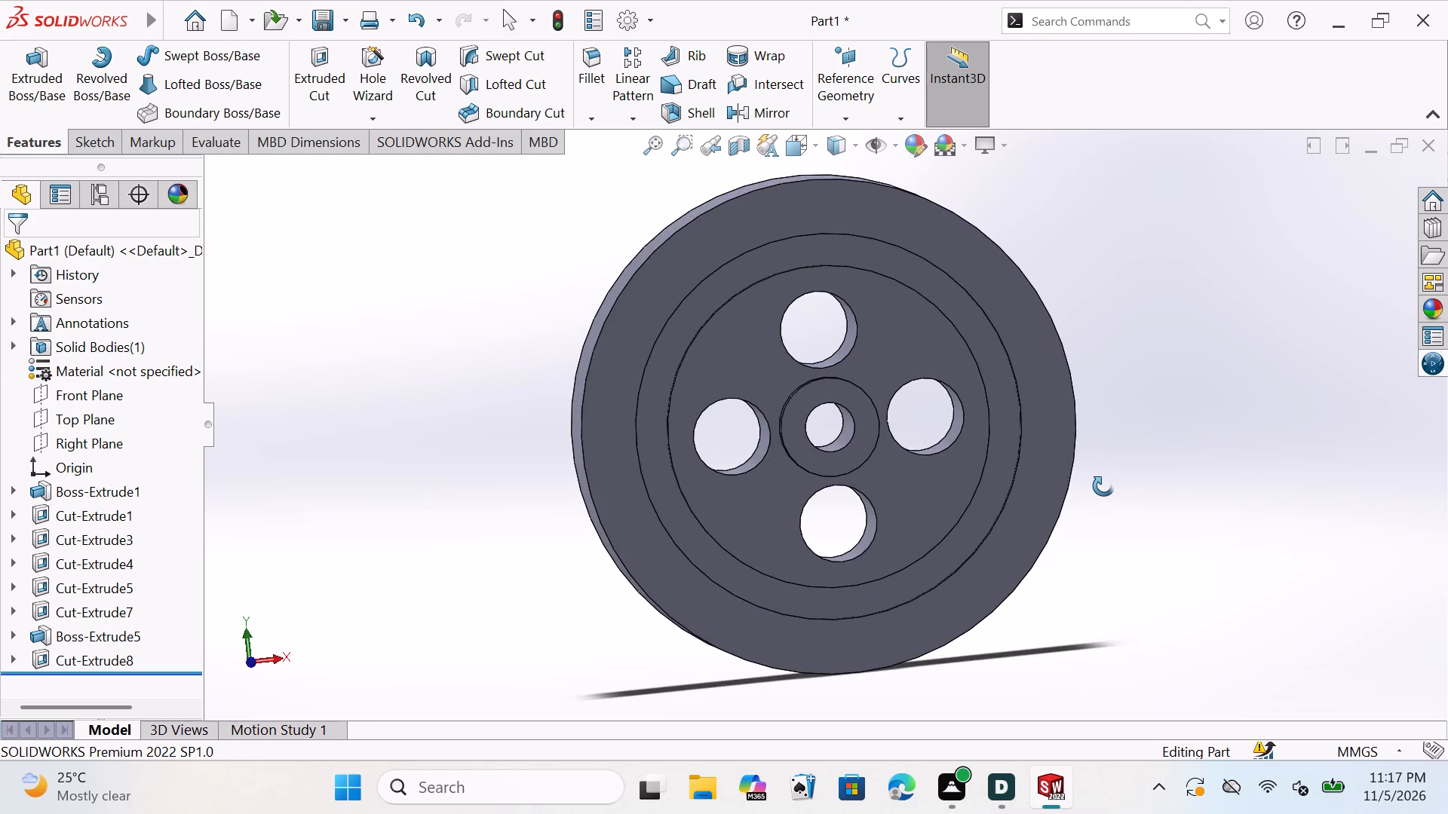
middle_click_drag(1103, 486, 1103, 480)
key("Escape")
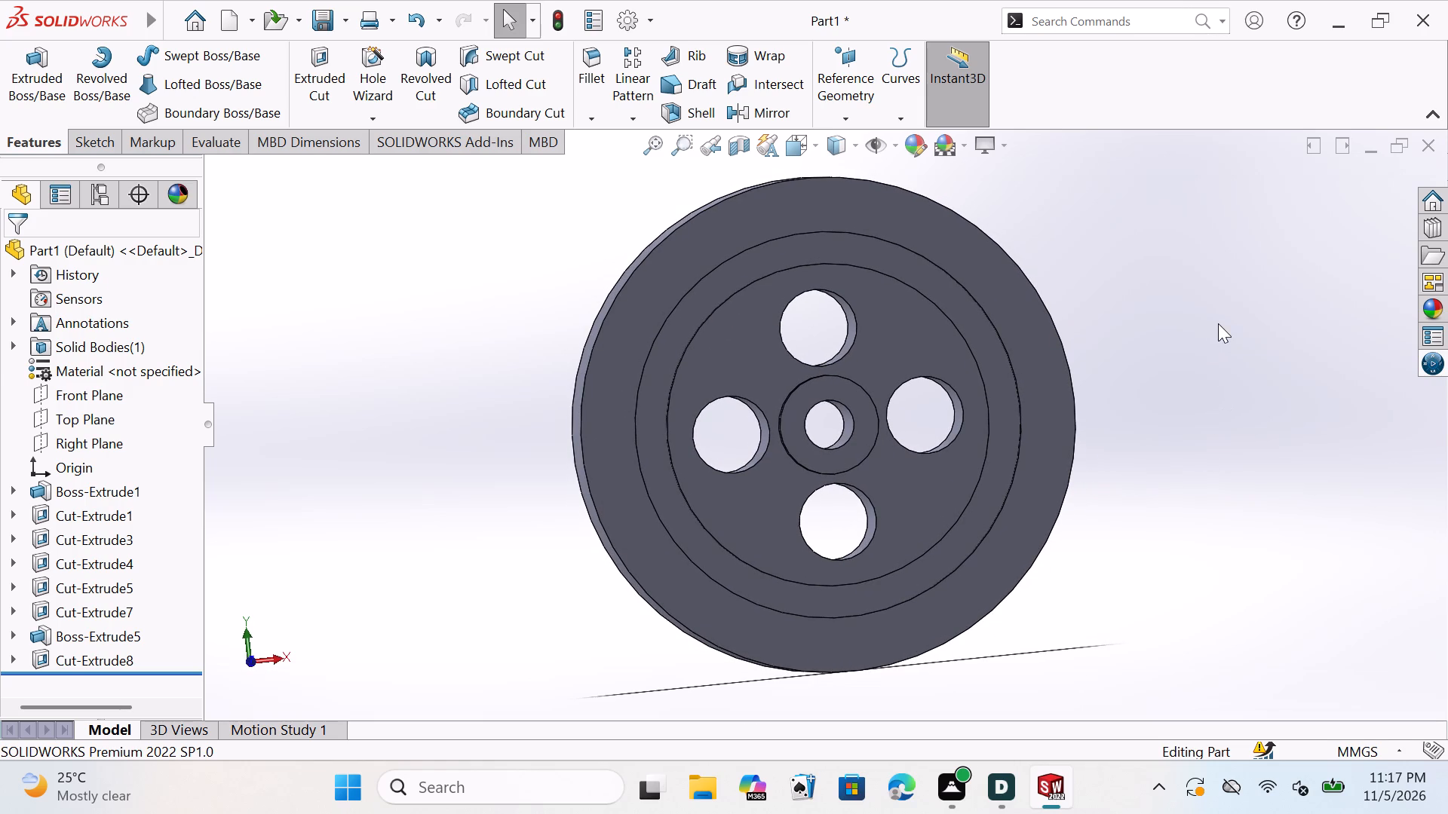
key("Escape")
key("Escape")
key("Escape")
key("Escape")
key("Escape")
scroll(1125, 451, "up", 1)
scroll(1127, 461, "down", 1)
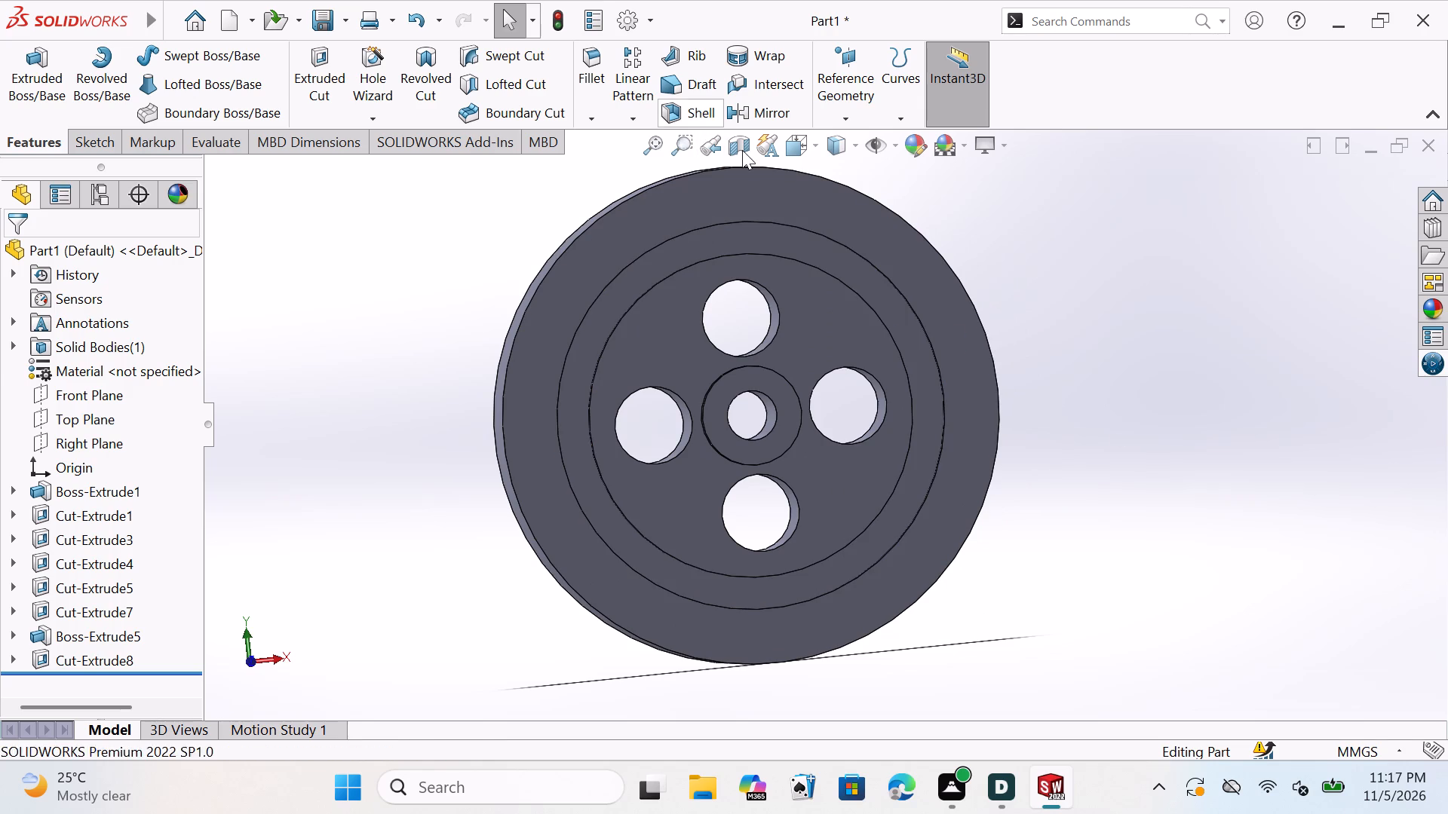
Inspect the wheel's internal profile with a temporary planar section view through the Right Plane.
left_click(741, 140)
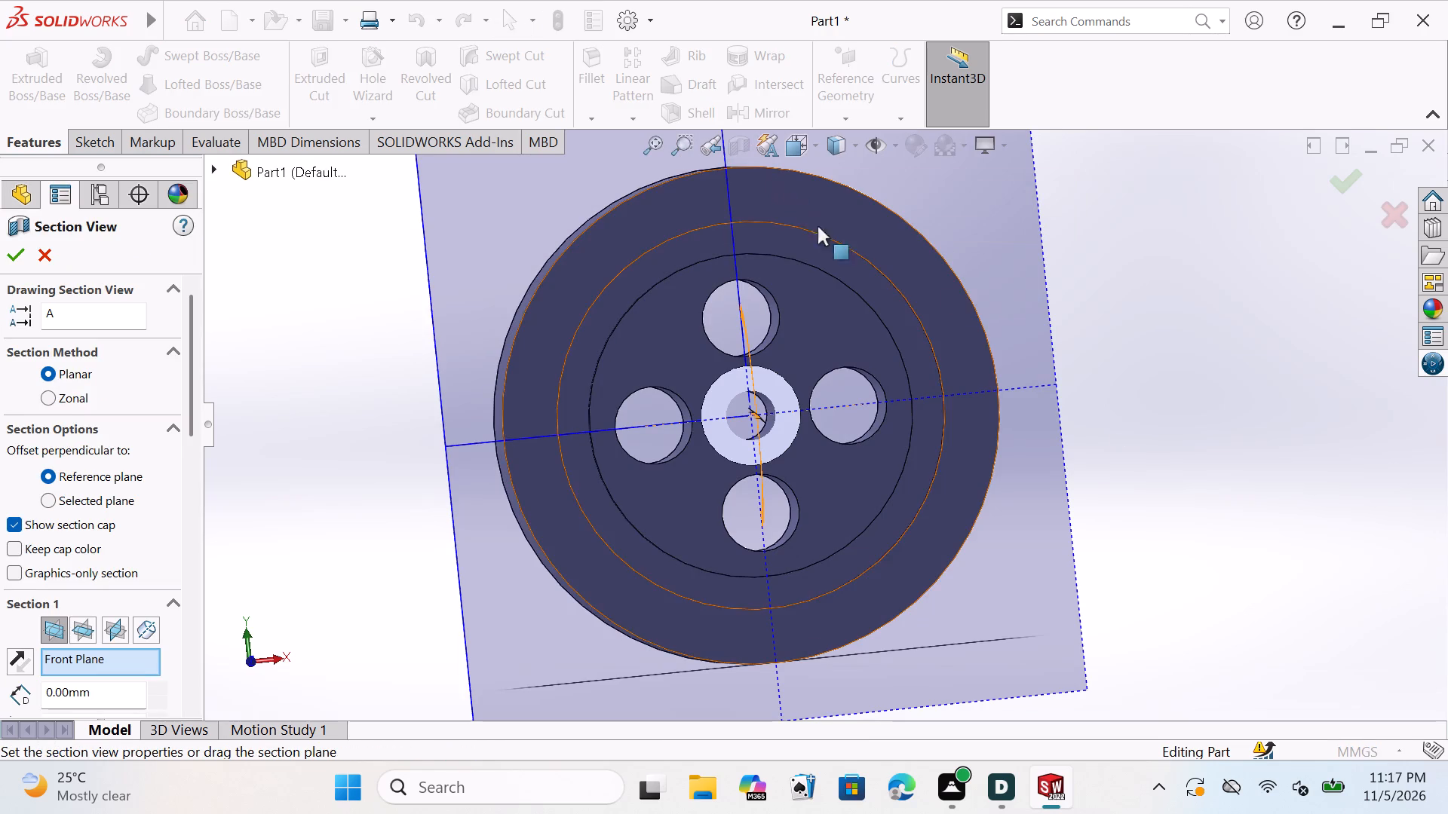
middle_click_drag(1180, 338, 1040, 427)
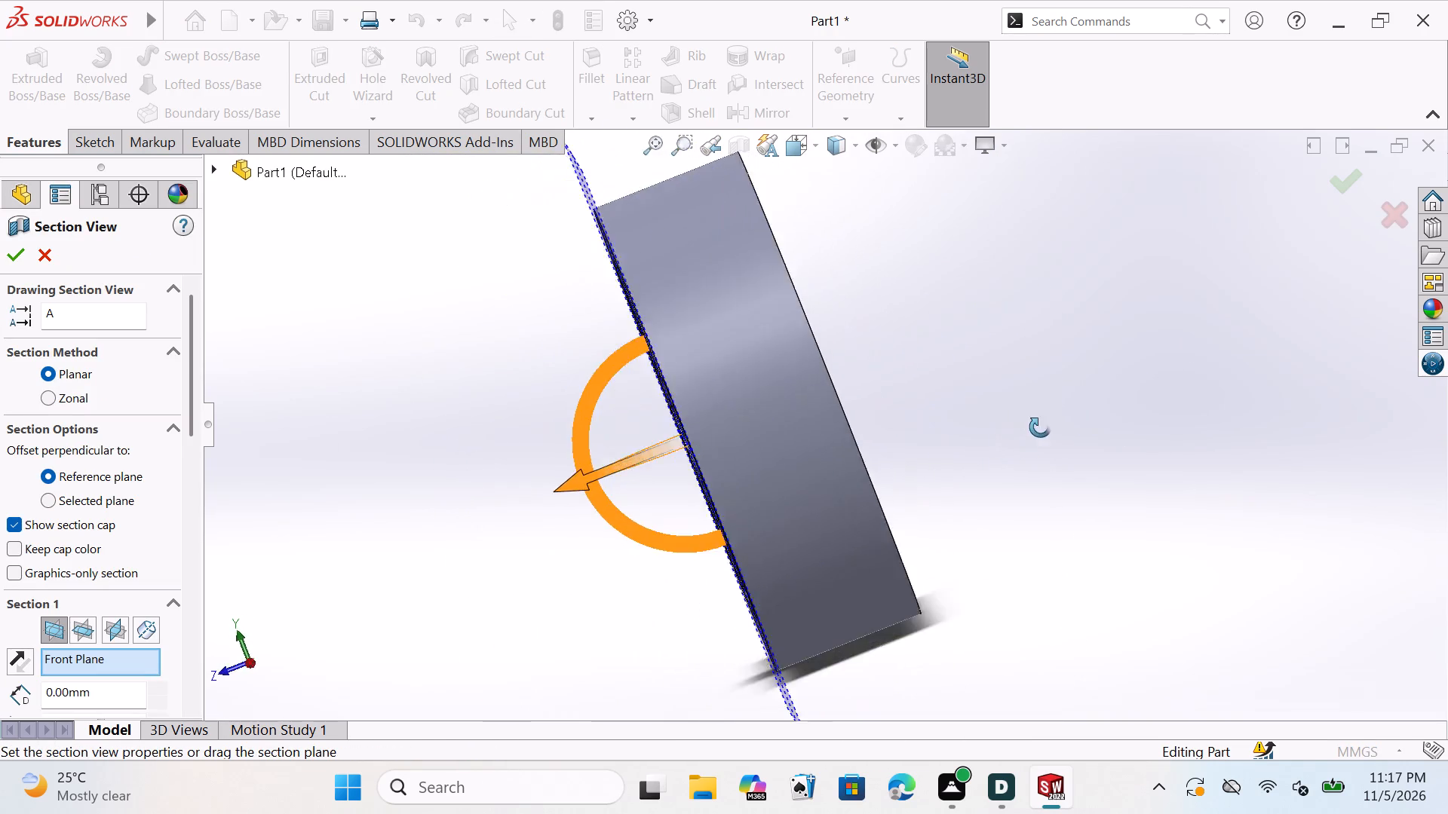
middle_click_drag(1040, 427, 1128, 398)
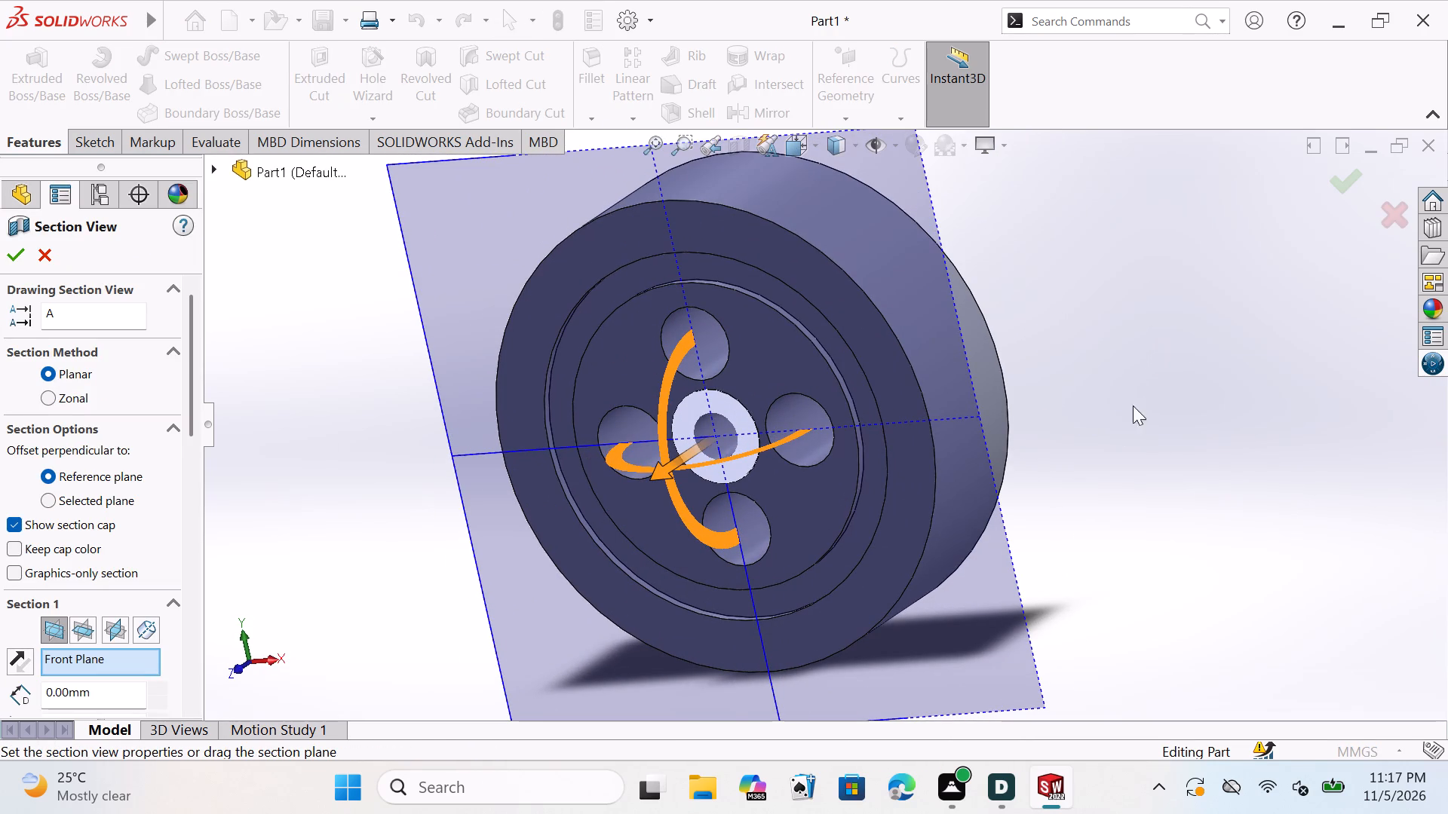
left_click(113, 623)
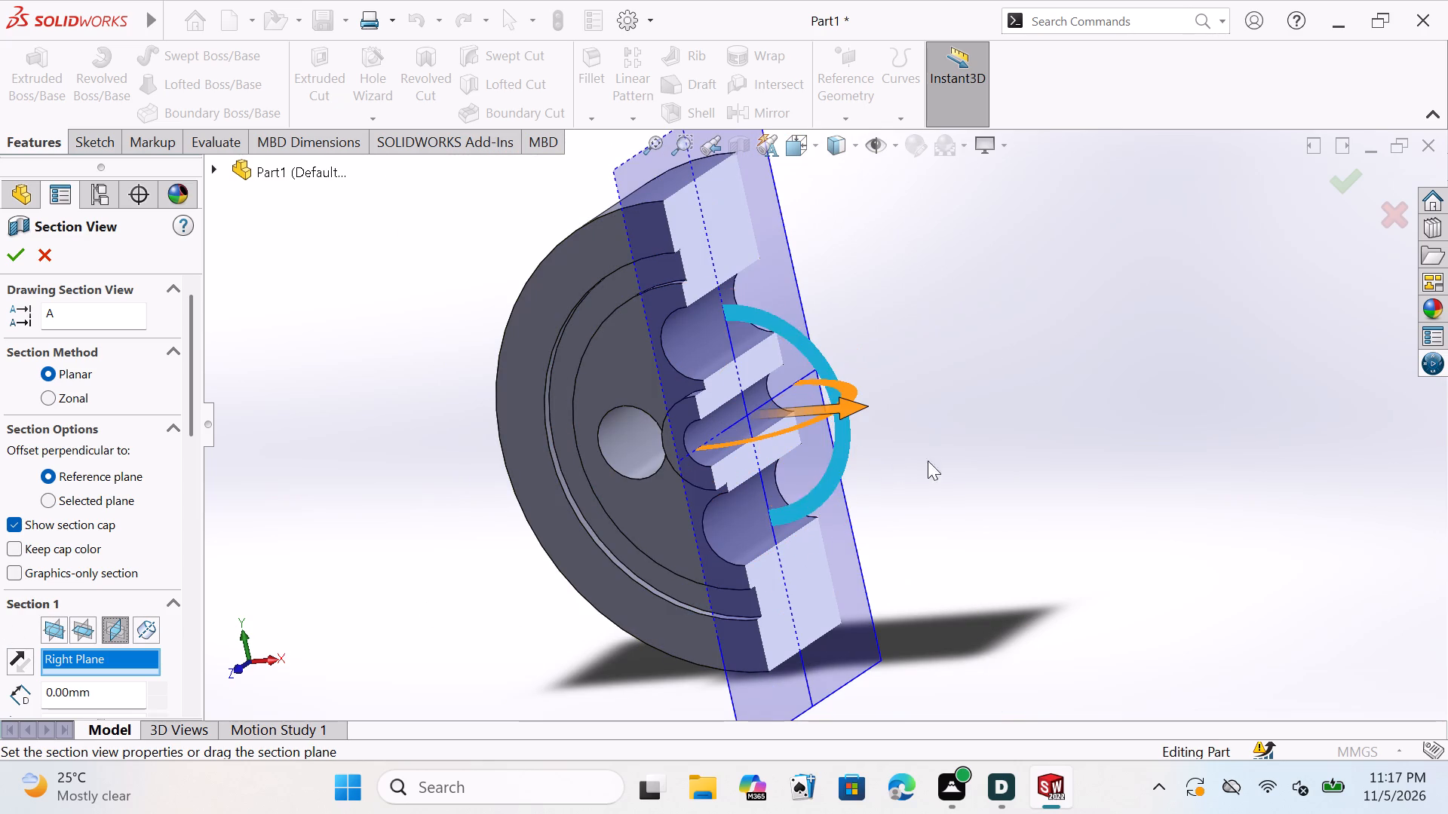
middle_click_drag(949, 454, 876, 463)
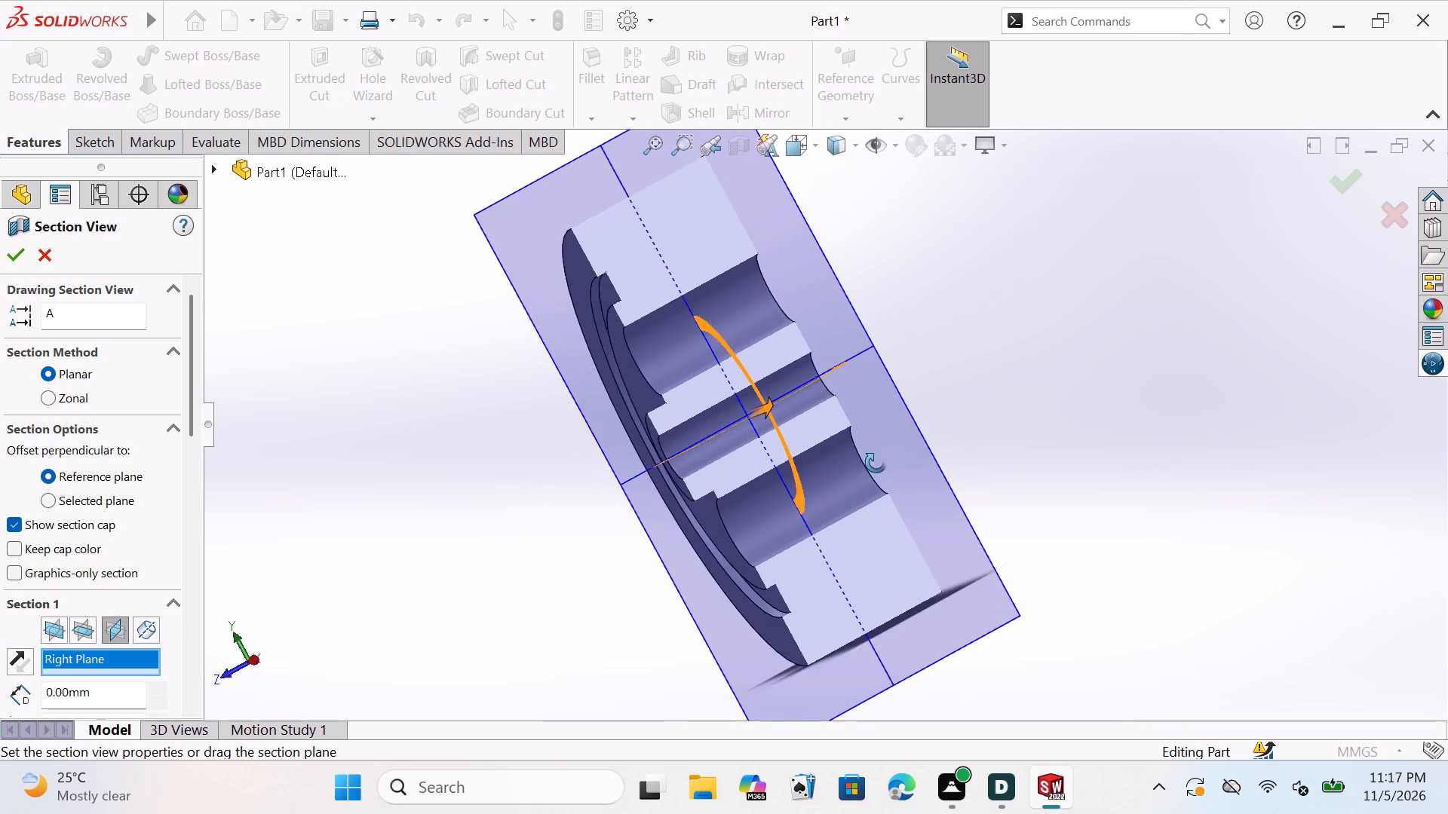
middle_click_drag(876, 463, 832, 528)
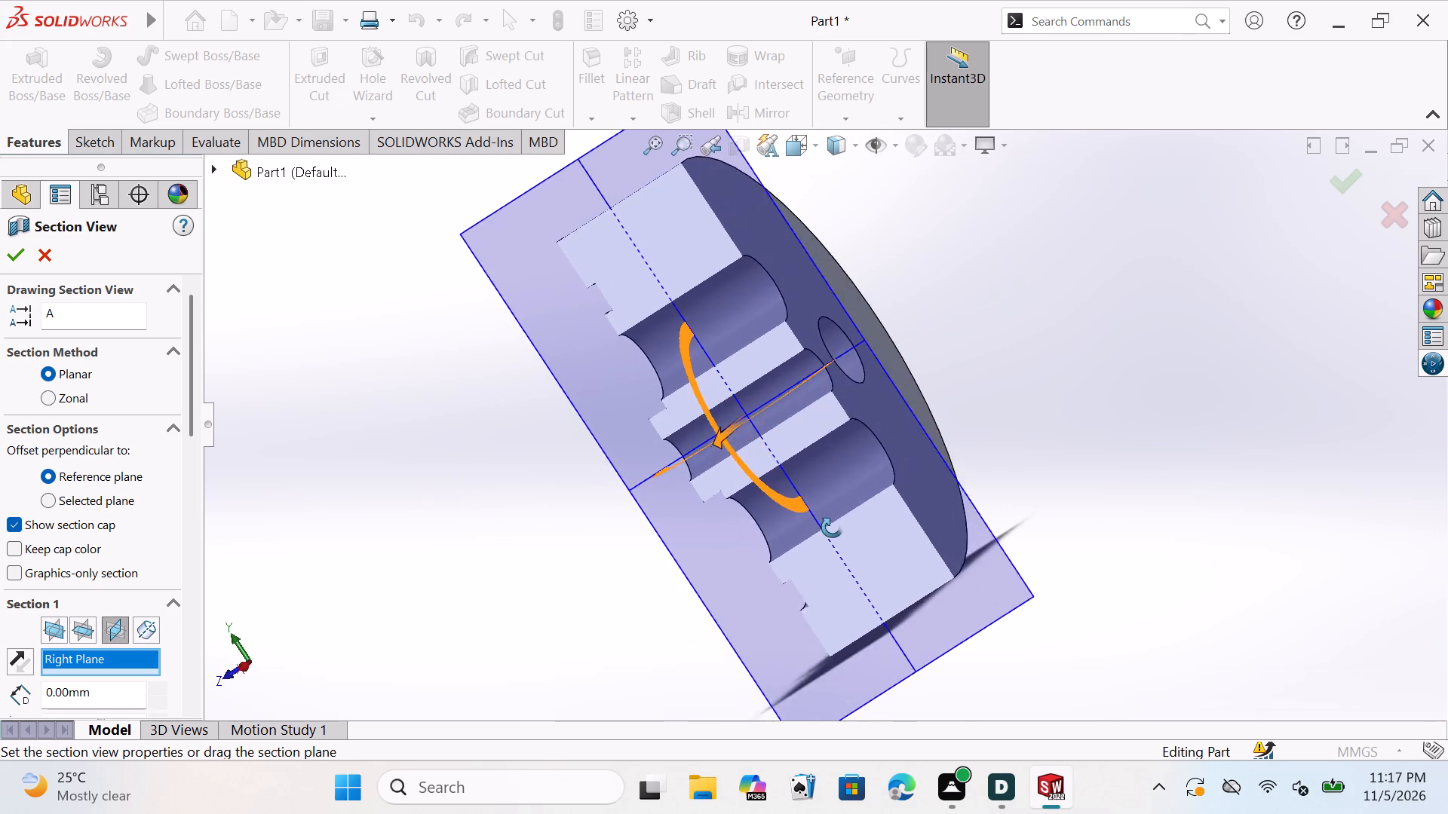
middle_click_drag(832, 528, 786, 513)
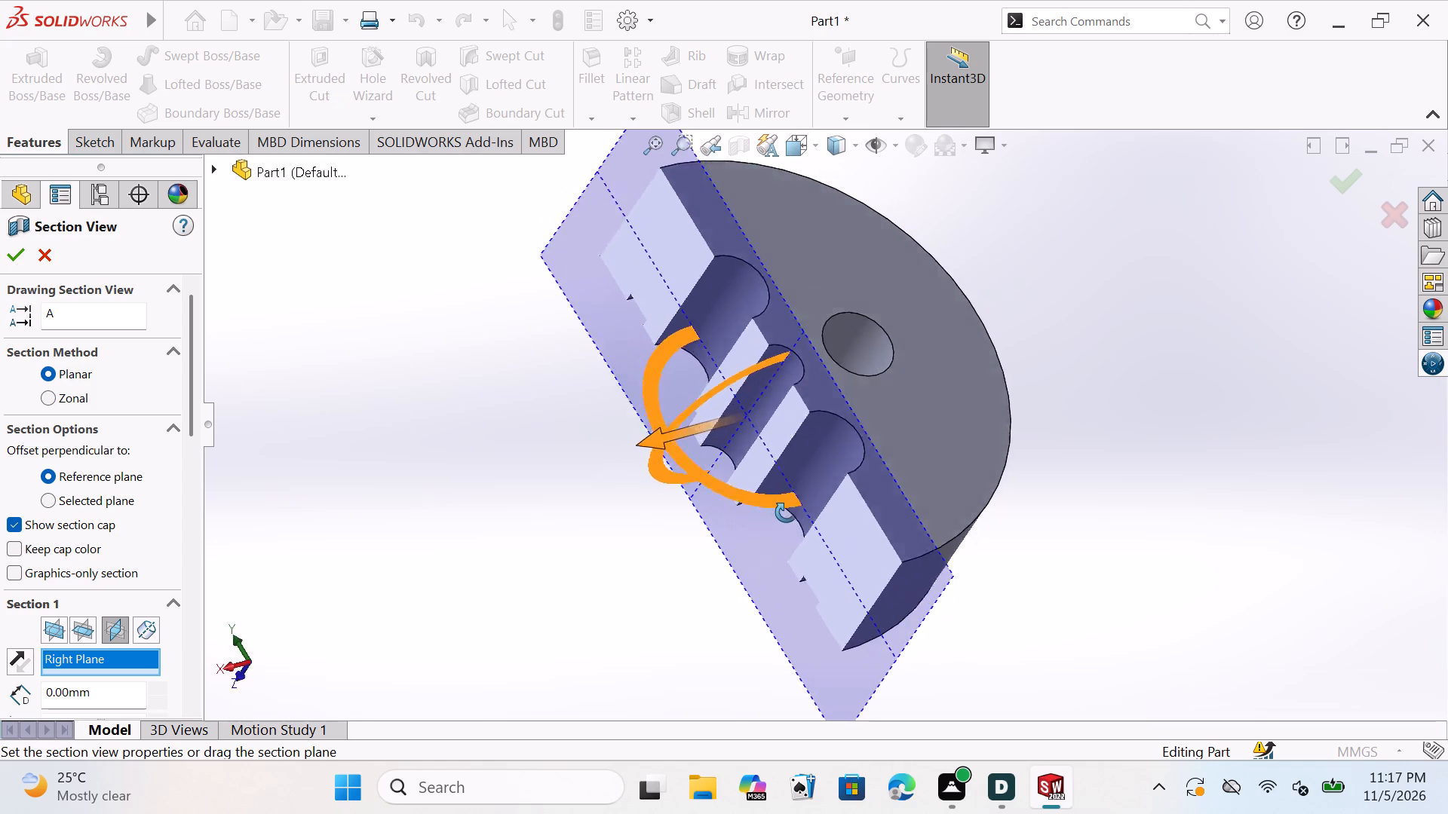
middle_click_drag(786, 513, 891, 372)
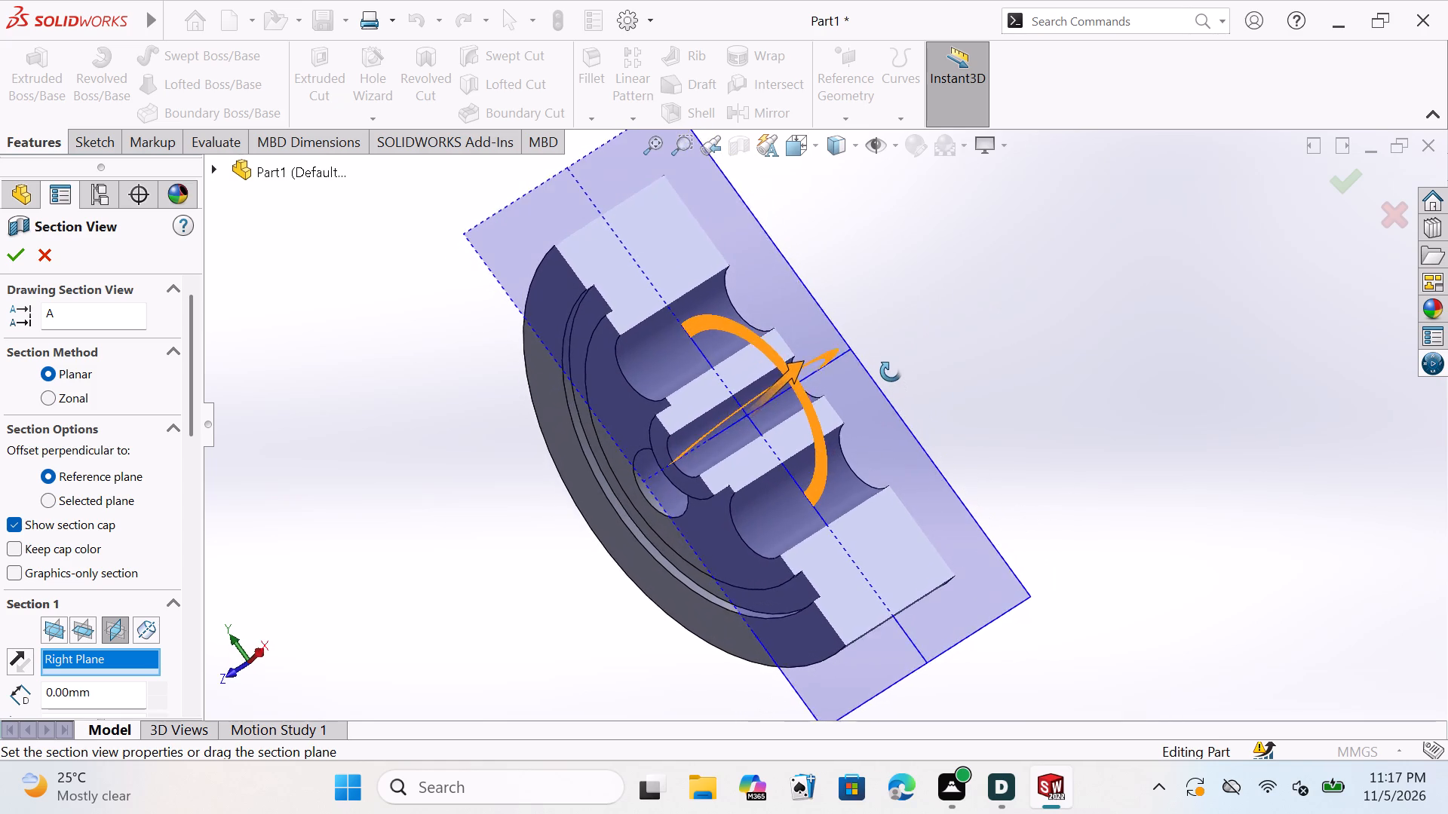
middle_click_drag(891, 372, 927, 310)
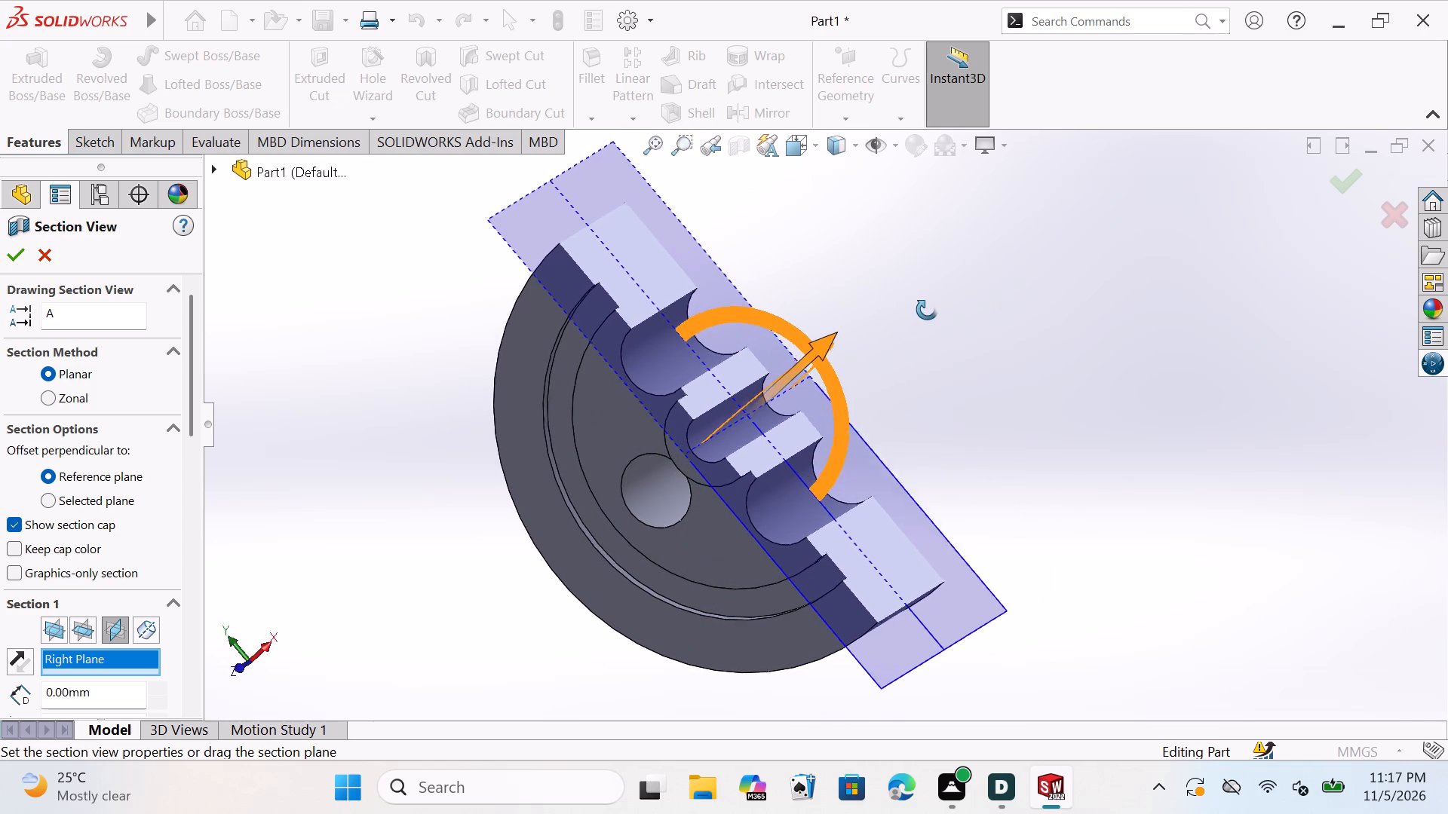
middle_click_drag(927, 310, 938, 310)
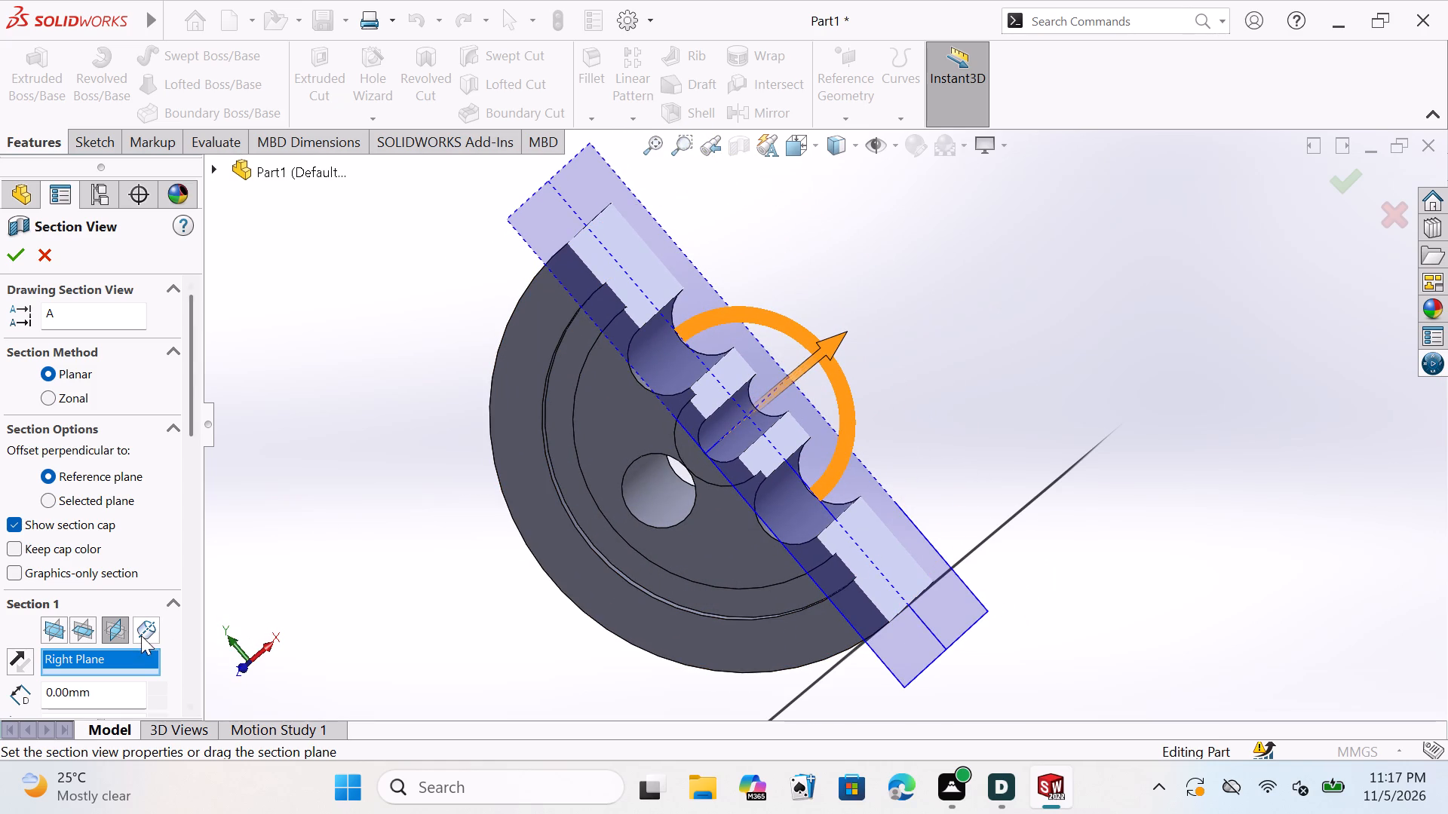
left_click(141, 632)
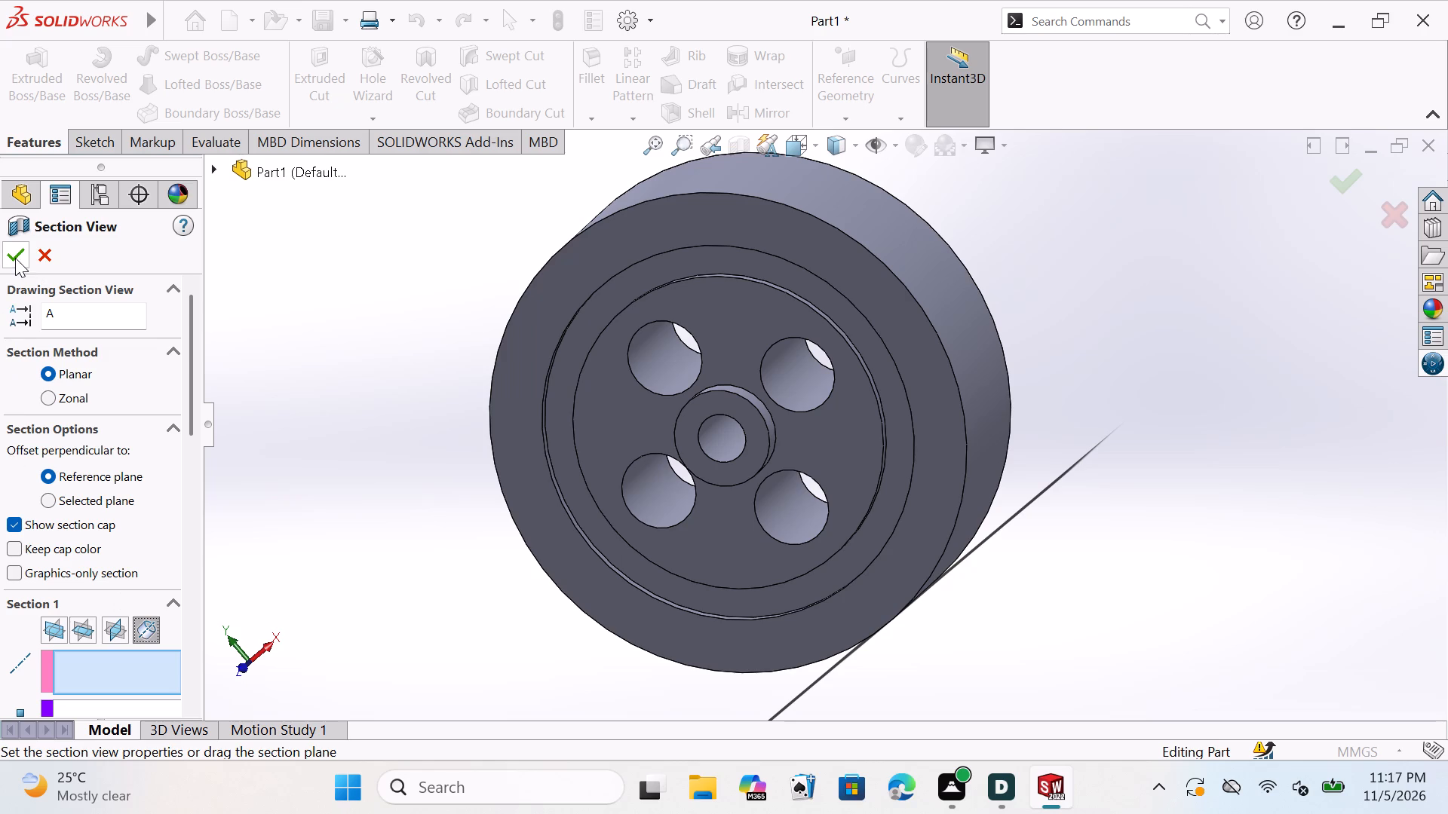
left_click(17, 256)
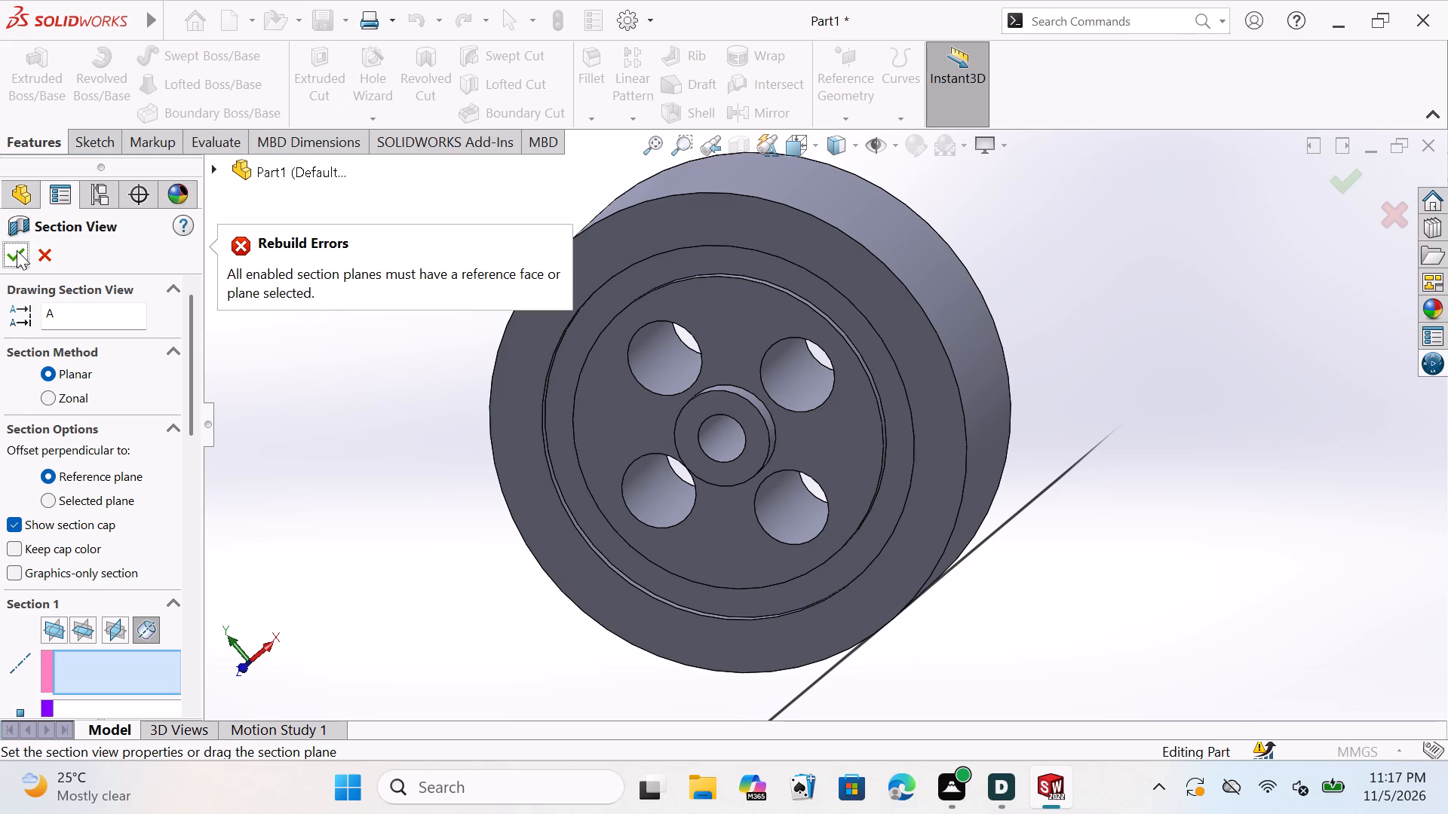
left_click(17, 250)
left_click(41, 258)
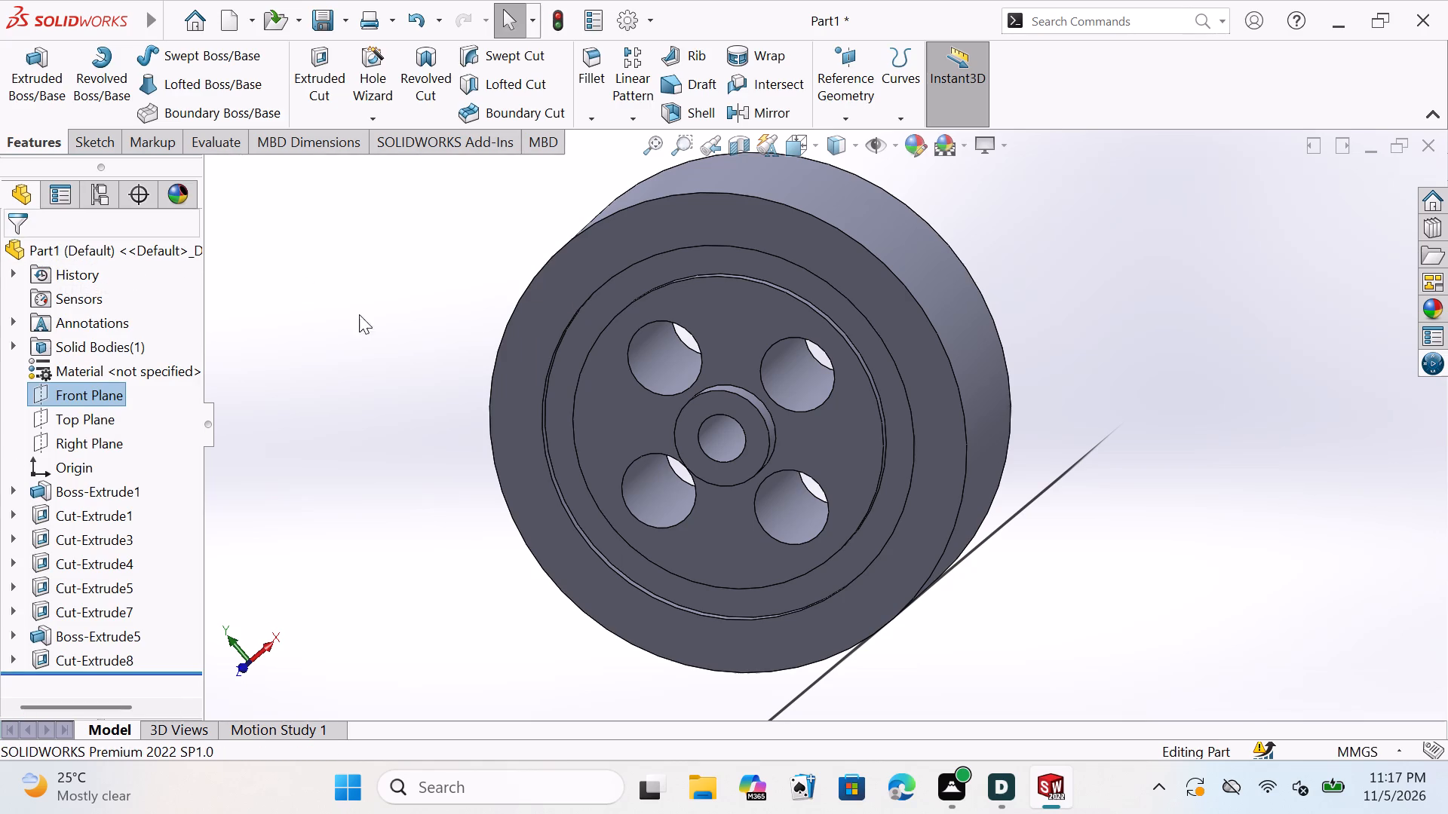
Orient the view normal to the Front Plane.
middle_click_drag(1005, 291, 1014, 249)
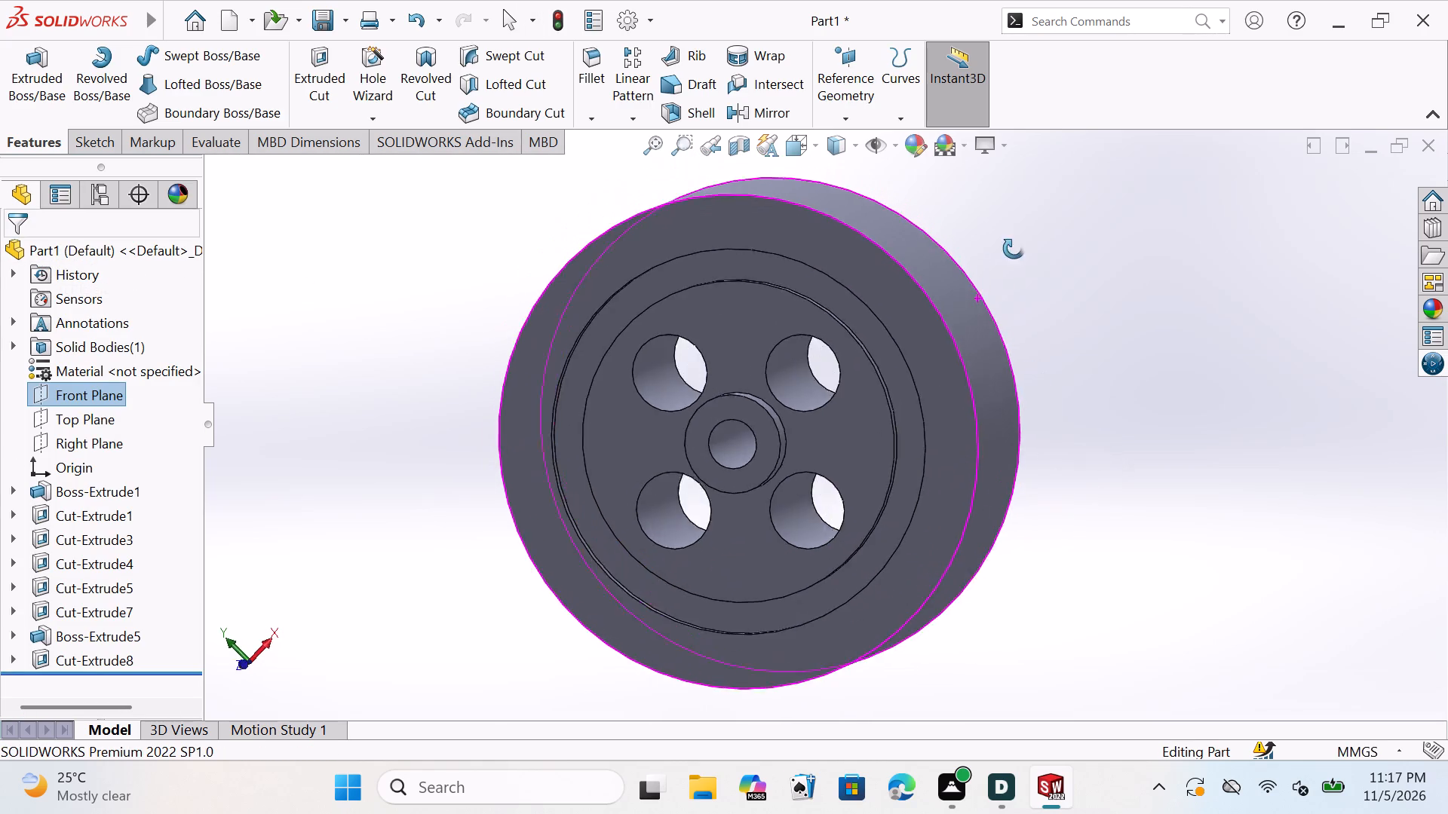
middle_click_drag(1014, 249, 1077, 277)
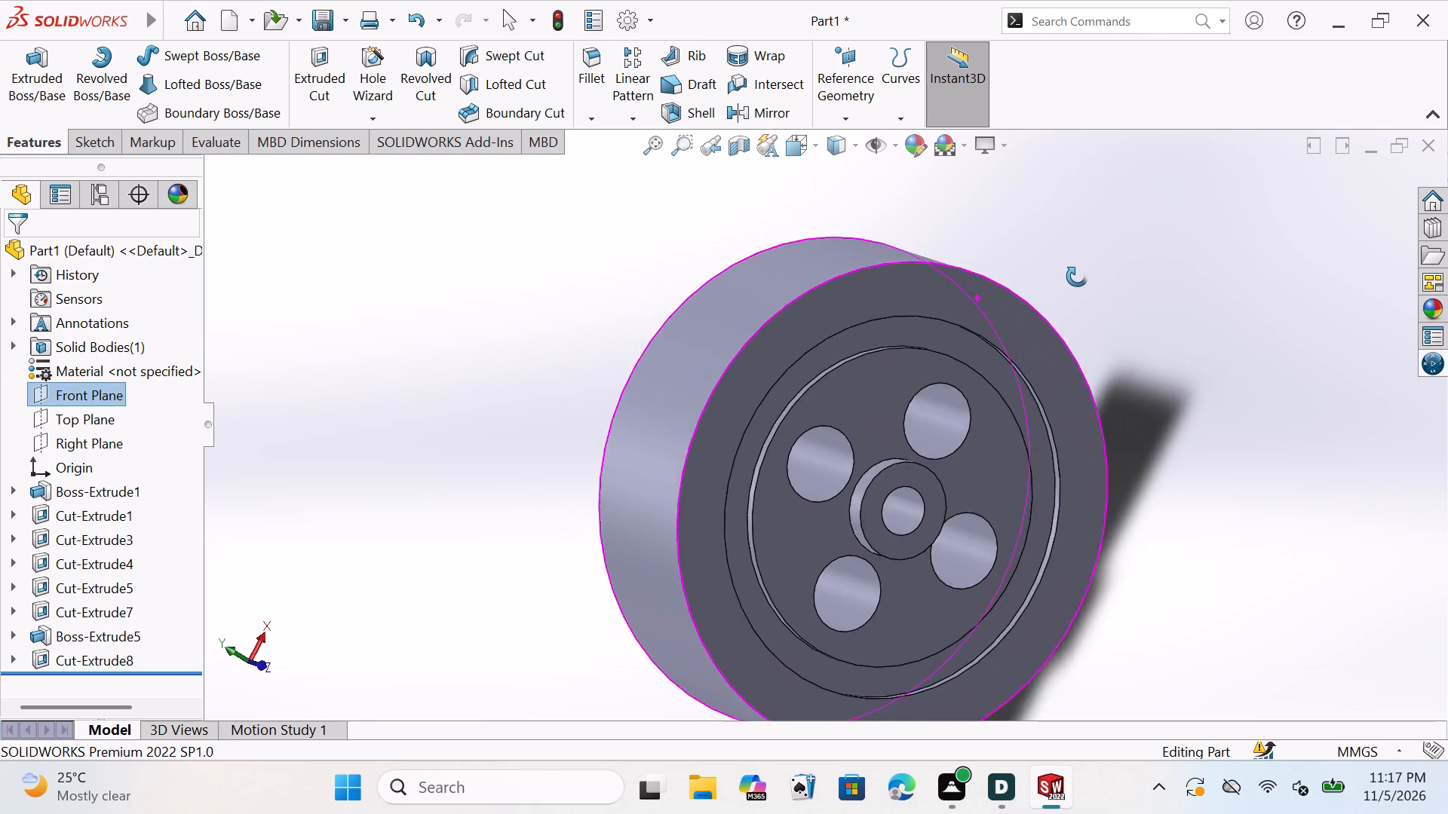
middle_click_drag(1077, 277, 962, 318)
middle_click(954, 292)
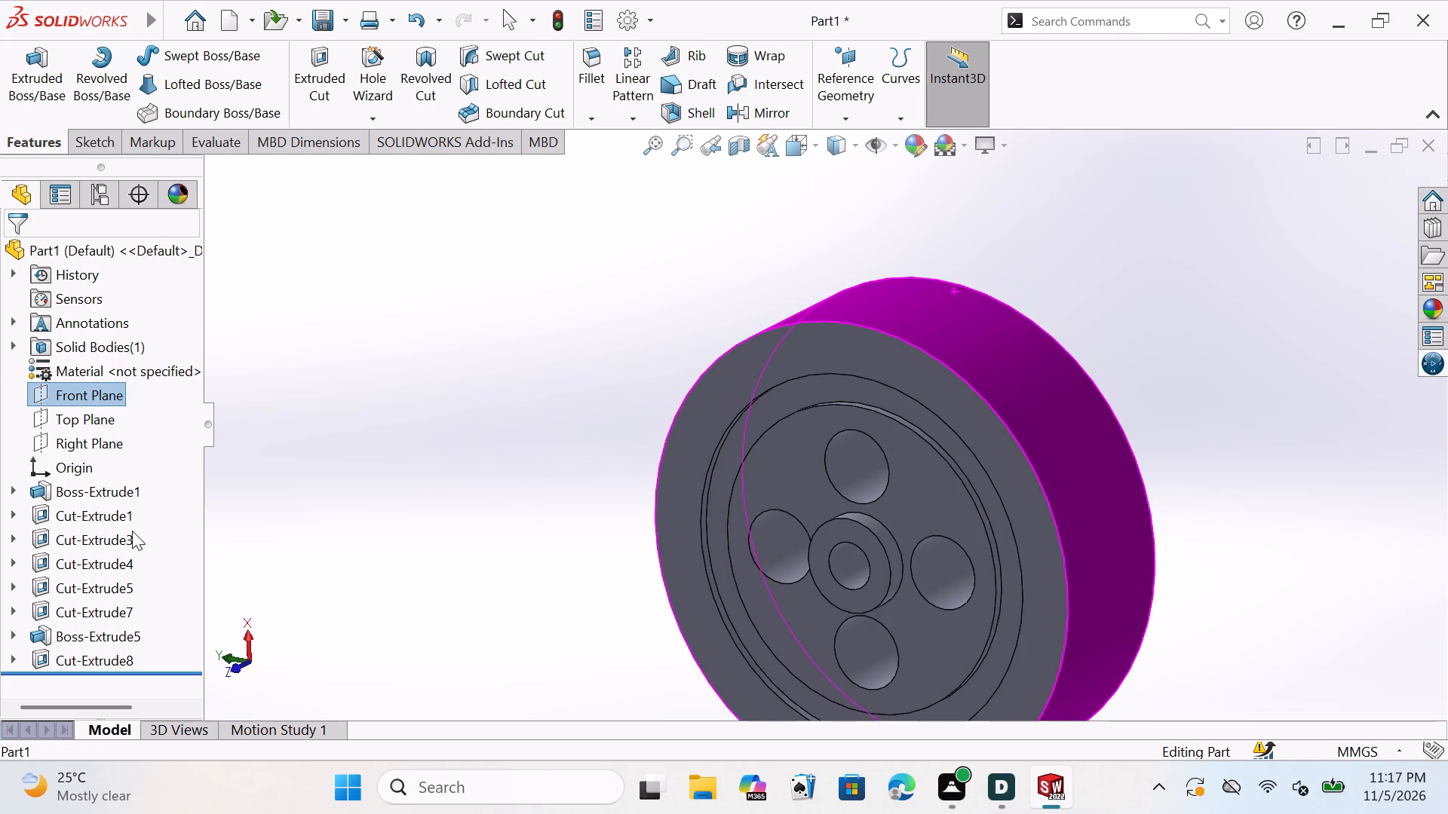
left_click(97, 395)
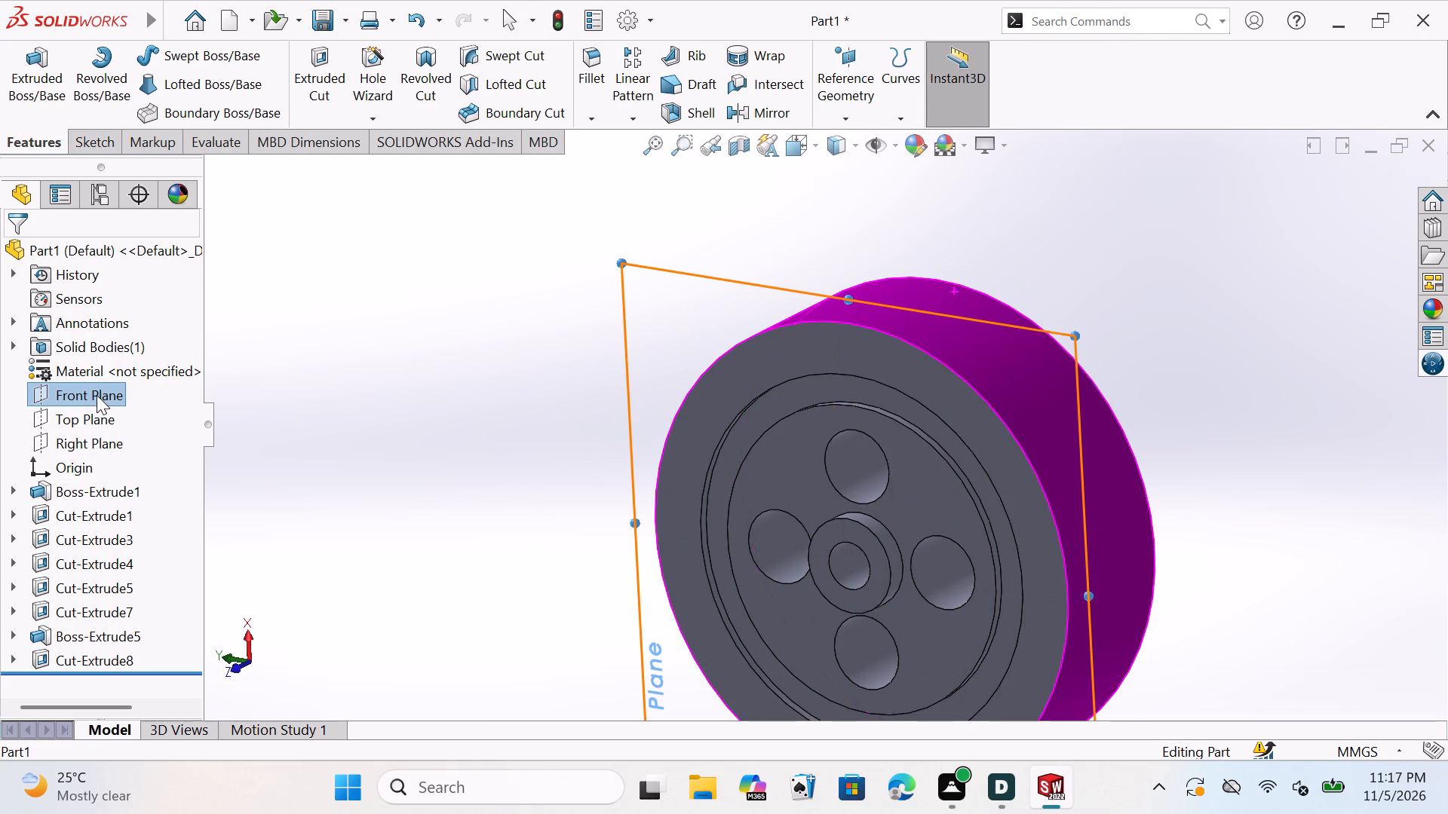
double_click(205, 366)
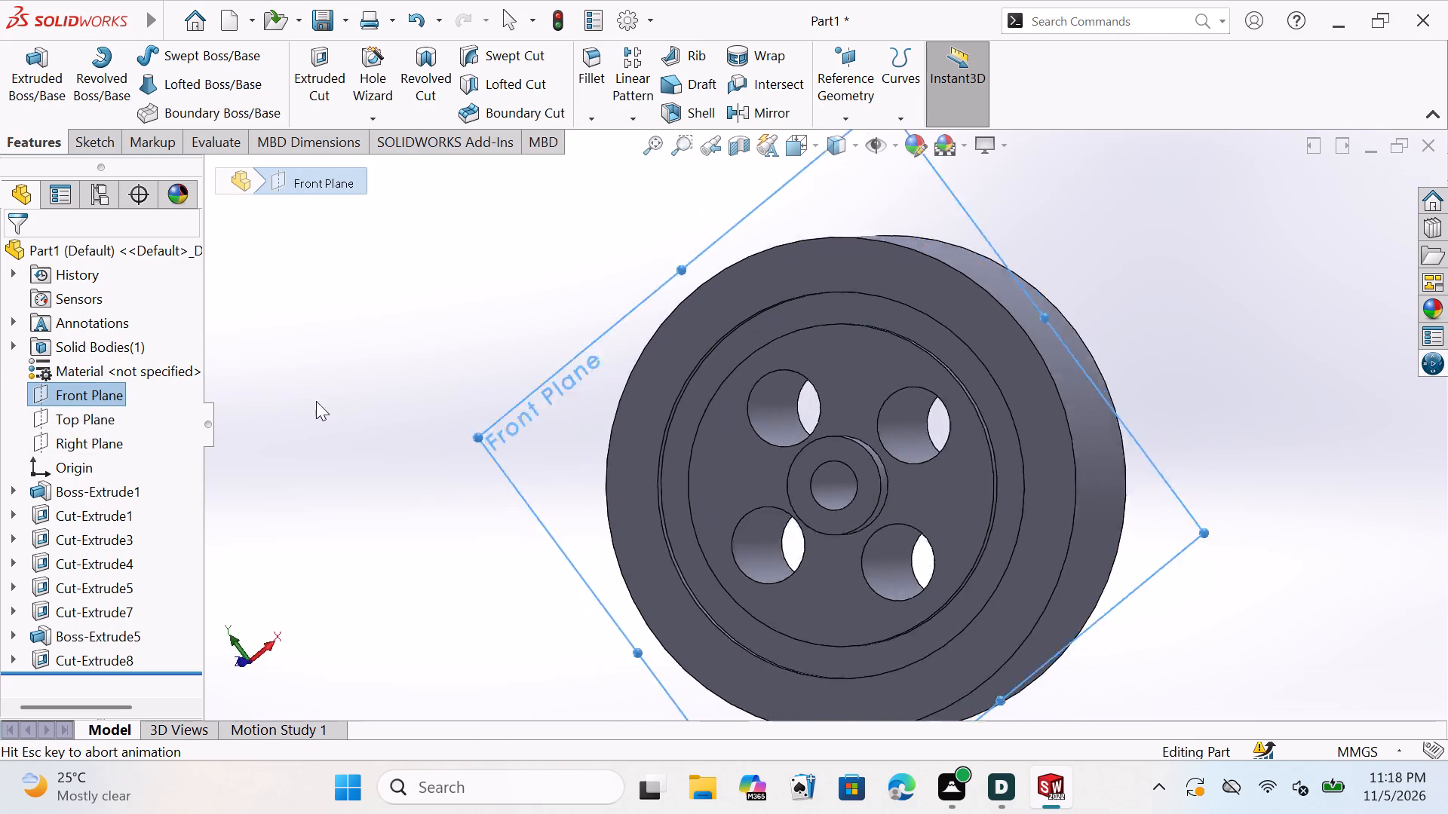
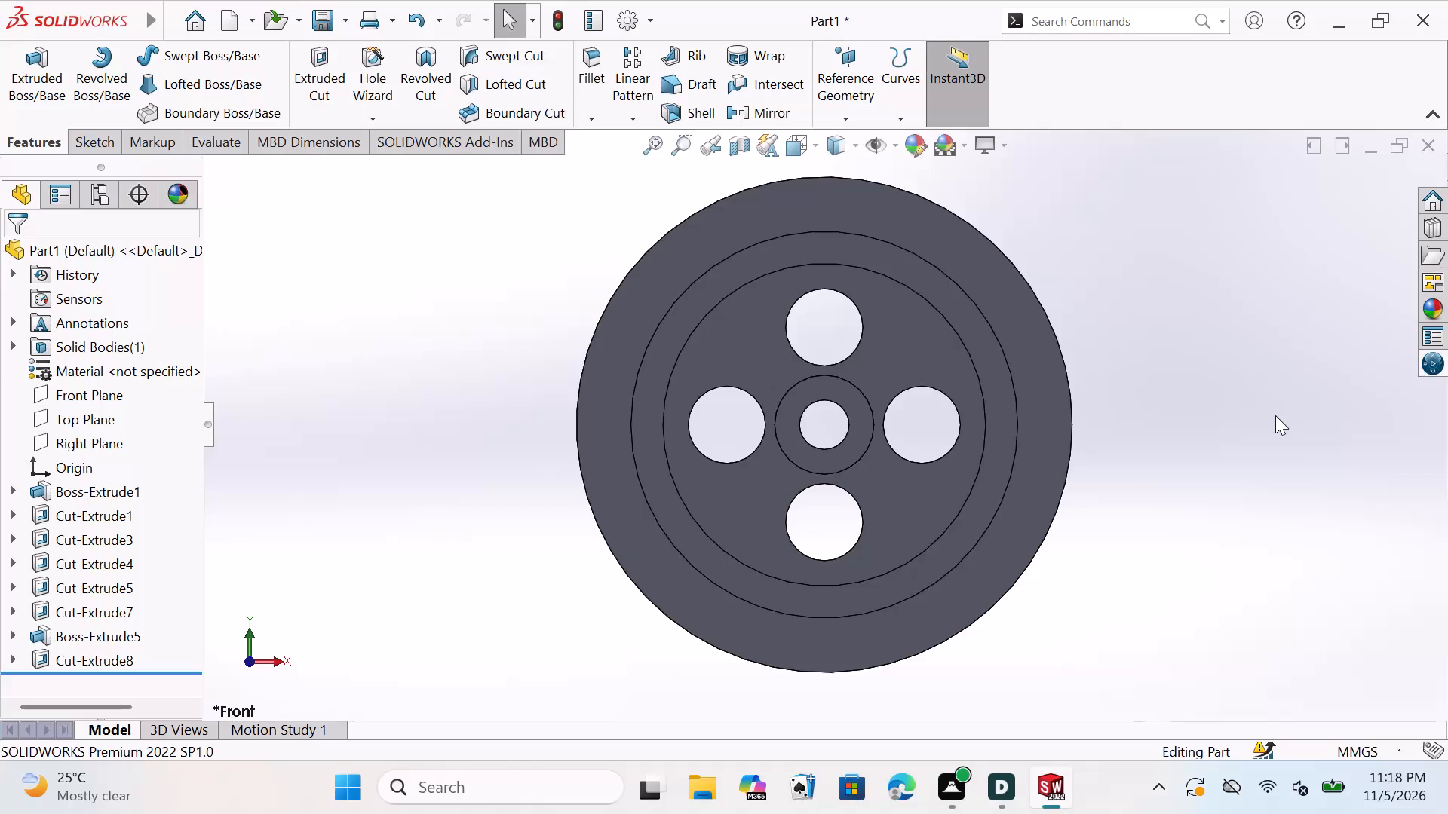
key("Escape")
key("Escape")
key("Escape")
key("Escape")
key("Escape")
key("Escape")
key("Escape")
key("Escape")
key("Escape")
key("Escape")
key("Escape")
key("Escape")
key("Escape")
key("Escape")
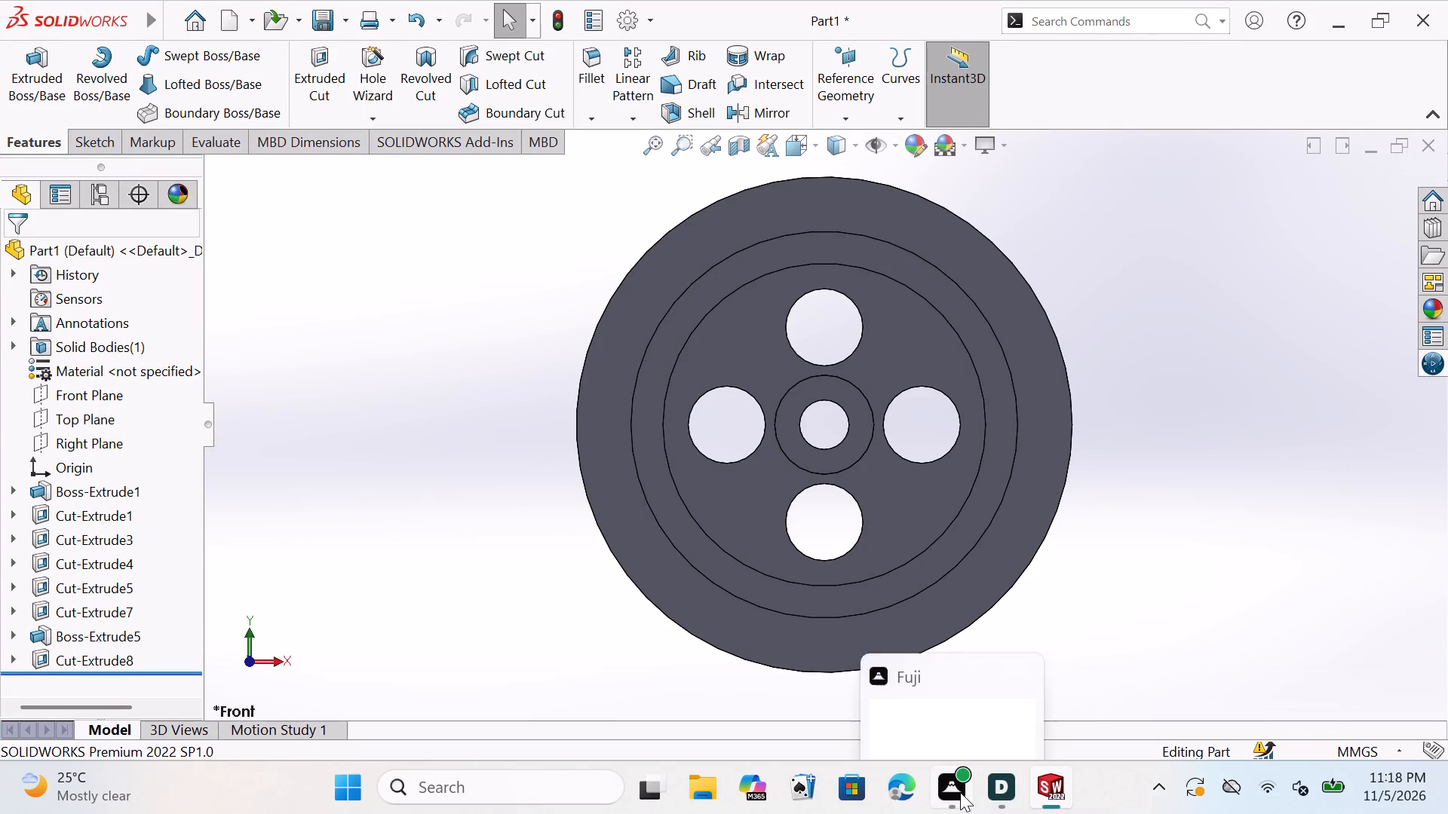
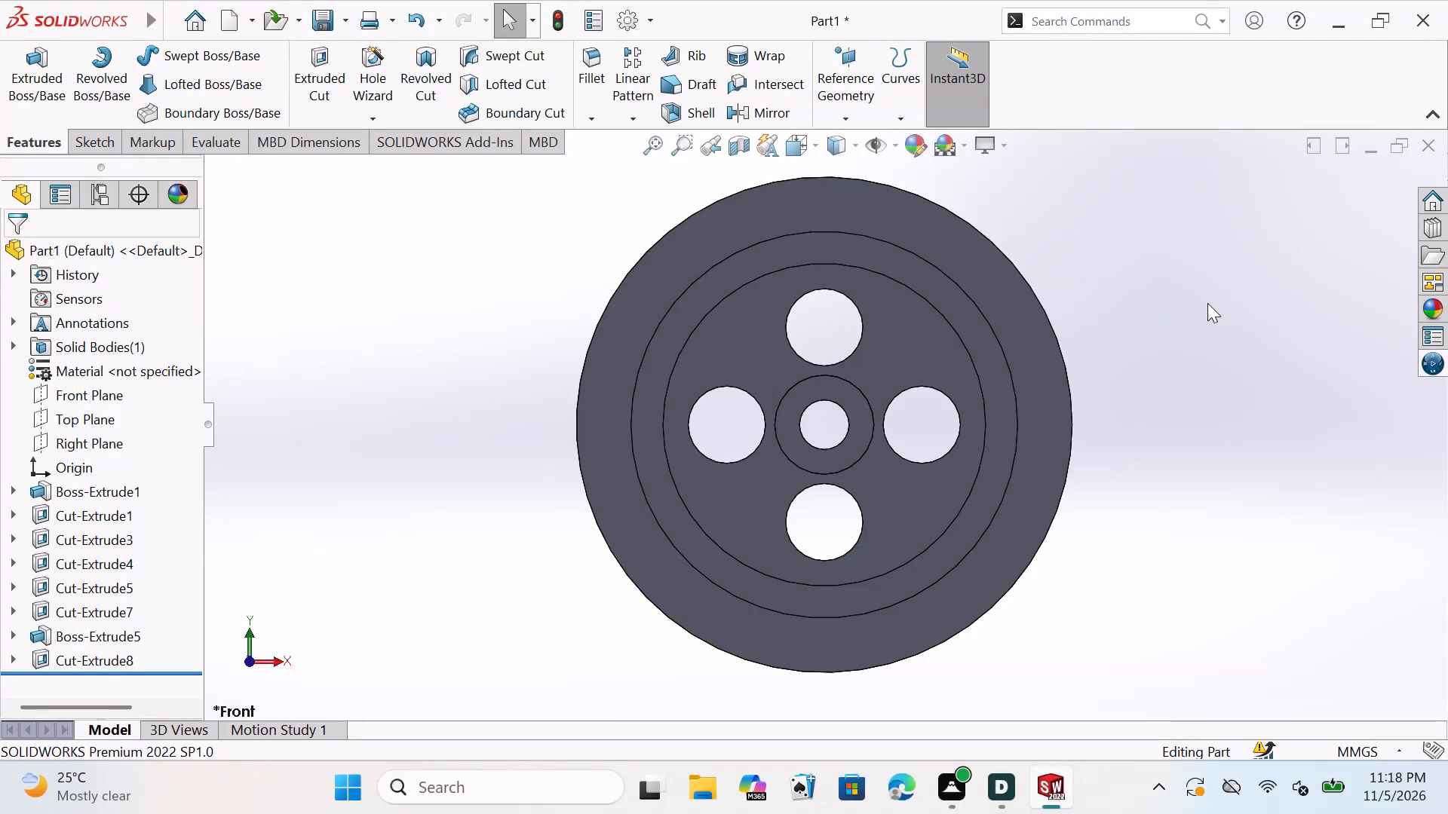
Examine the wheel's rim, front and back faces from several angles, returning to a view normal to the Front Plane.
key("Escape")
key("Escape")
key("Escape")
key("Escape")
key("Escape")
key("Escape")
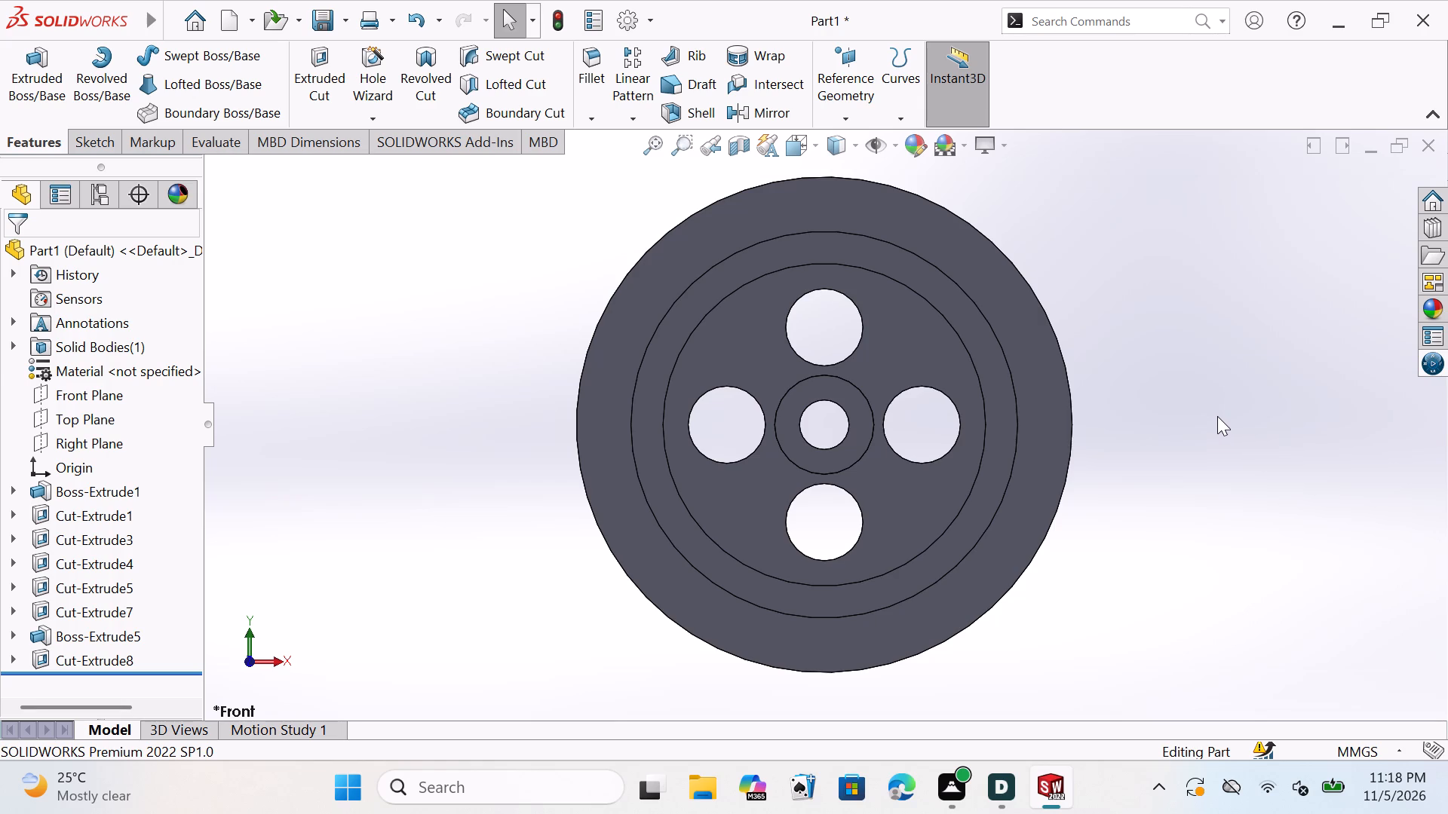
middle_click_drag(1177, 448, 1116, 457)
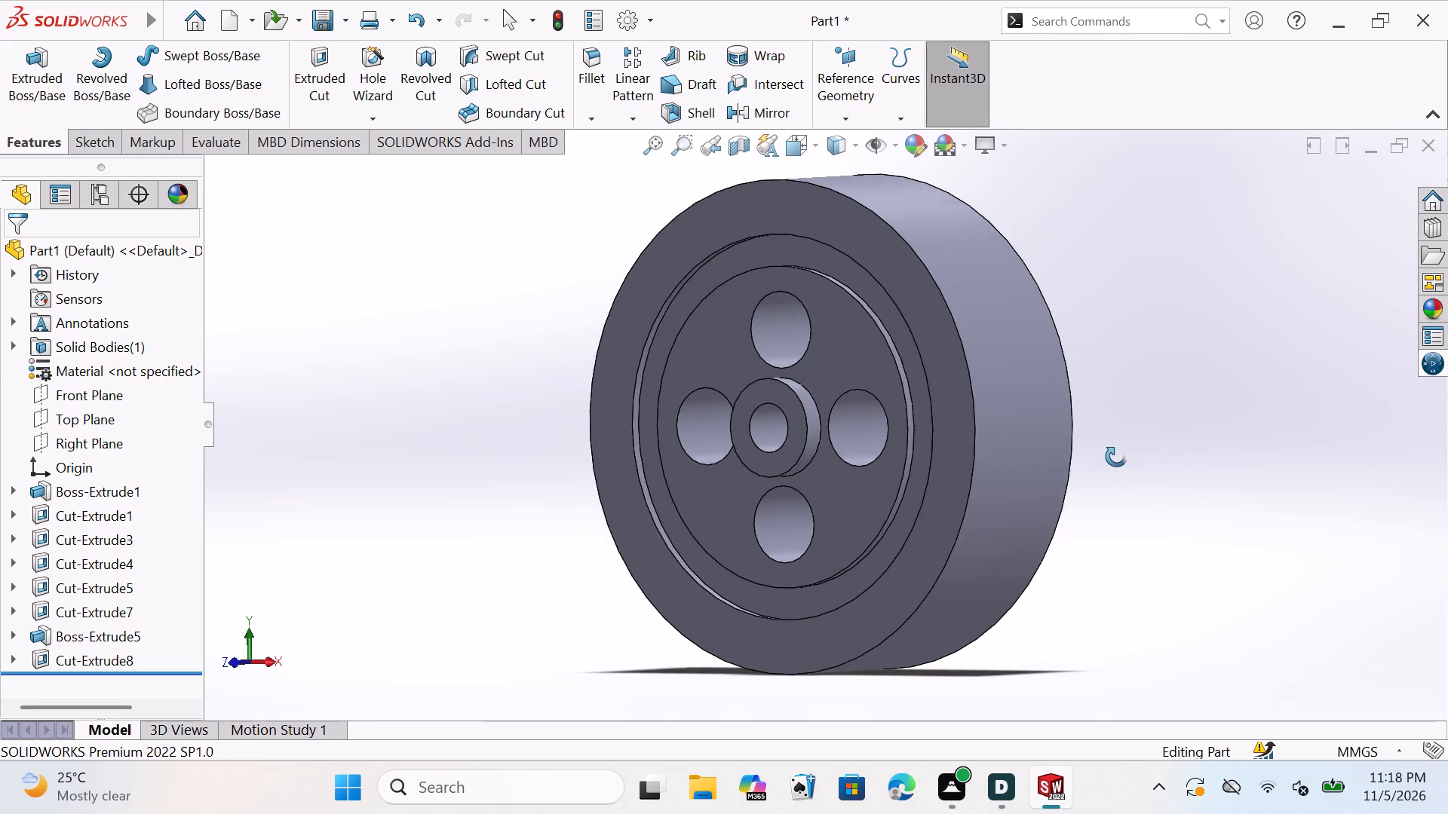
middle_click_drag(1116, 457, 1012, 520)
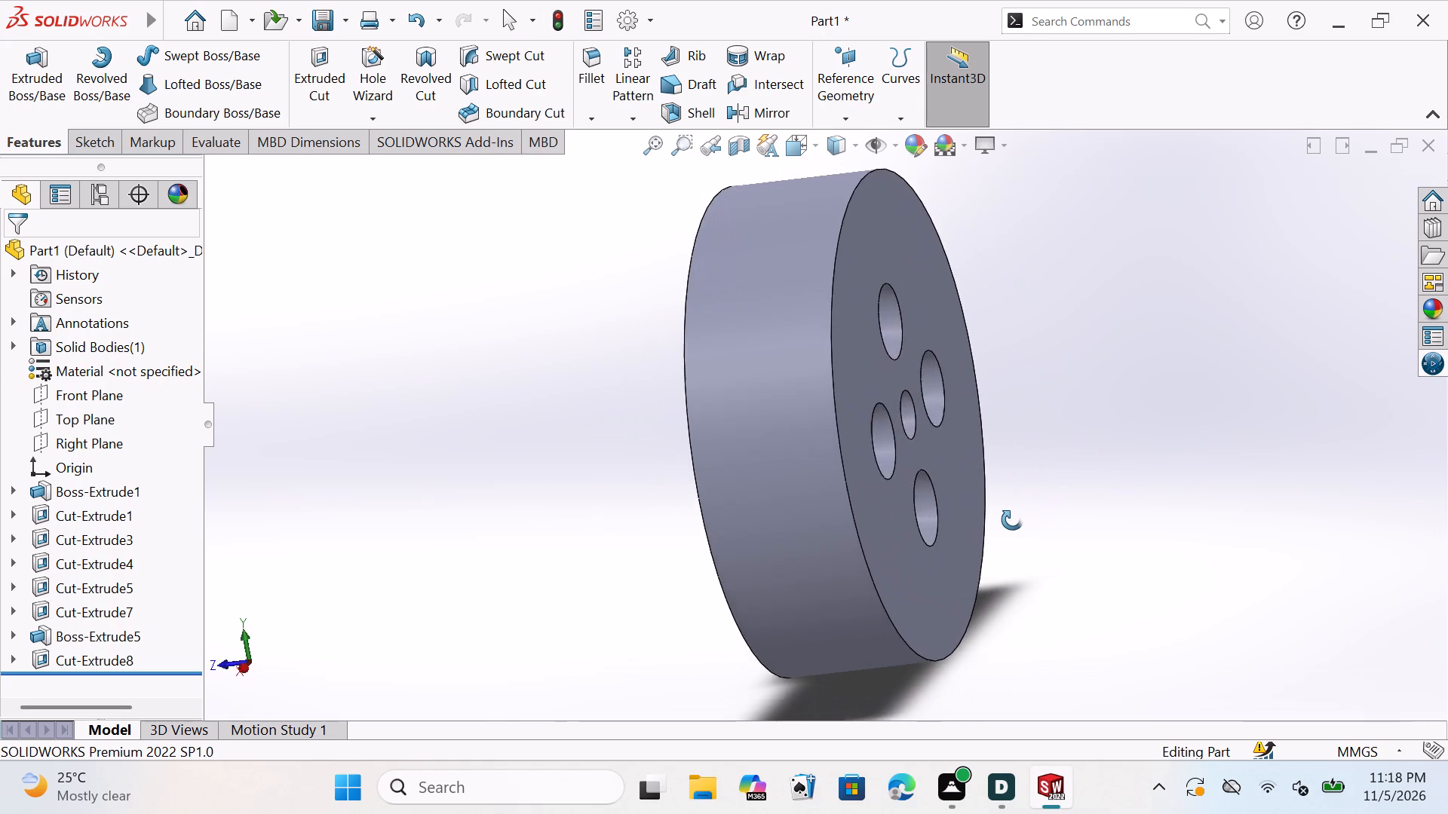
middle_click_drag(1012, 520, 1044, 427)
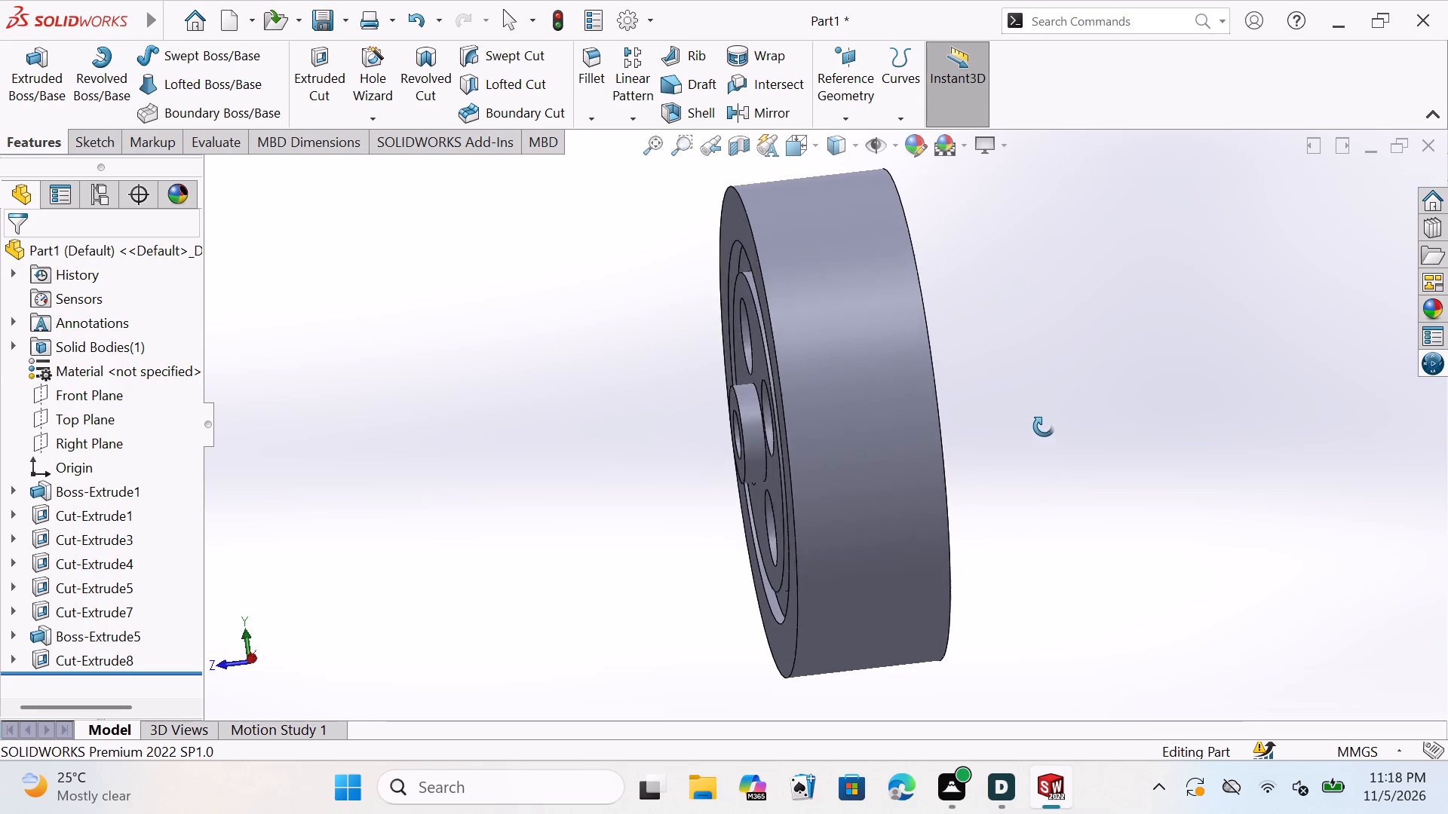
middle_click_drag(1044, 427, 1119, 354)
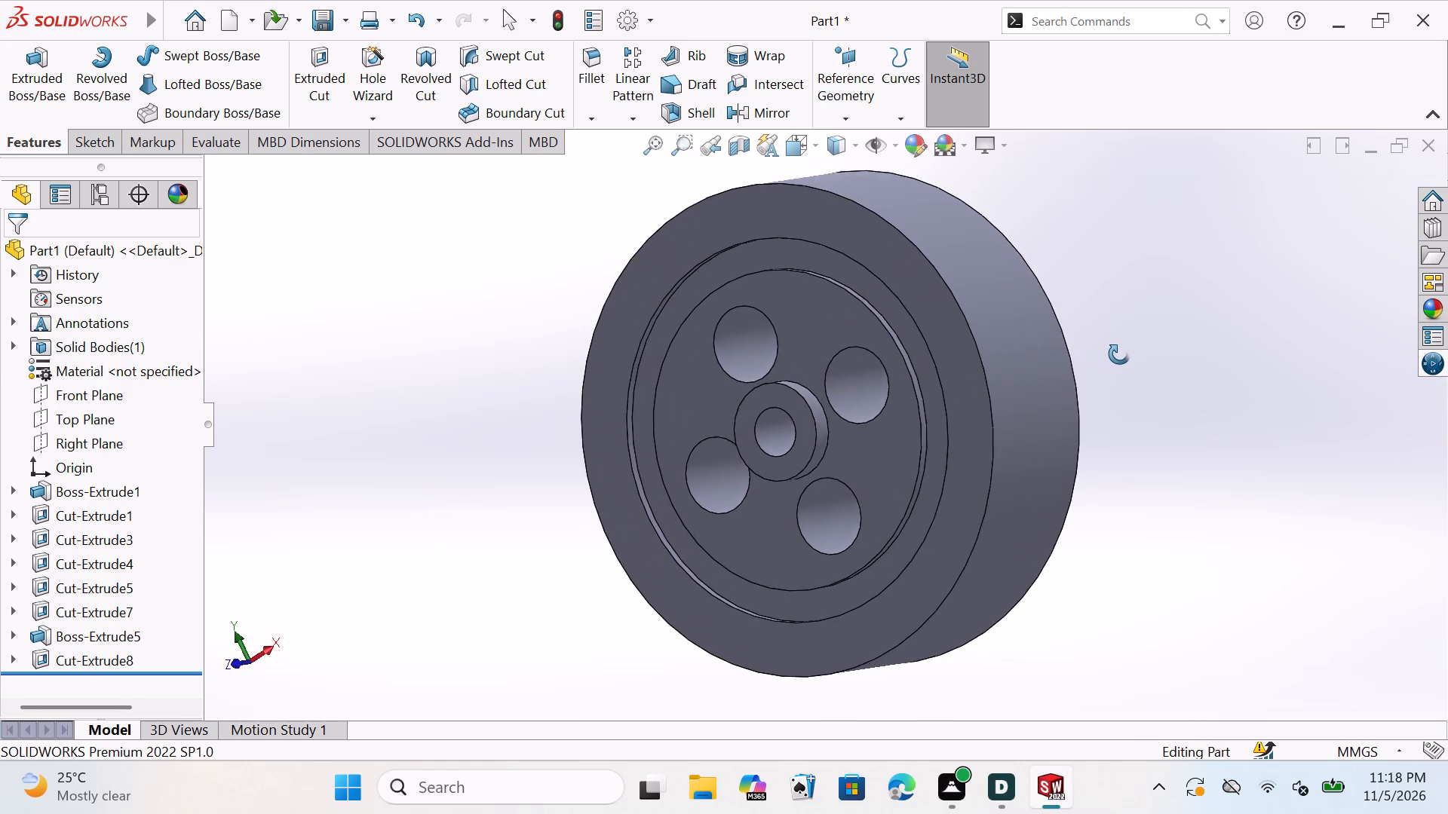
middle_click_drag(1119, 354, 1174, 329)
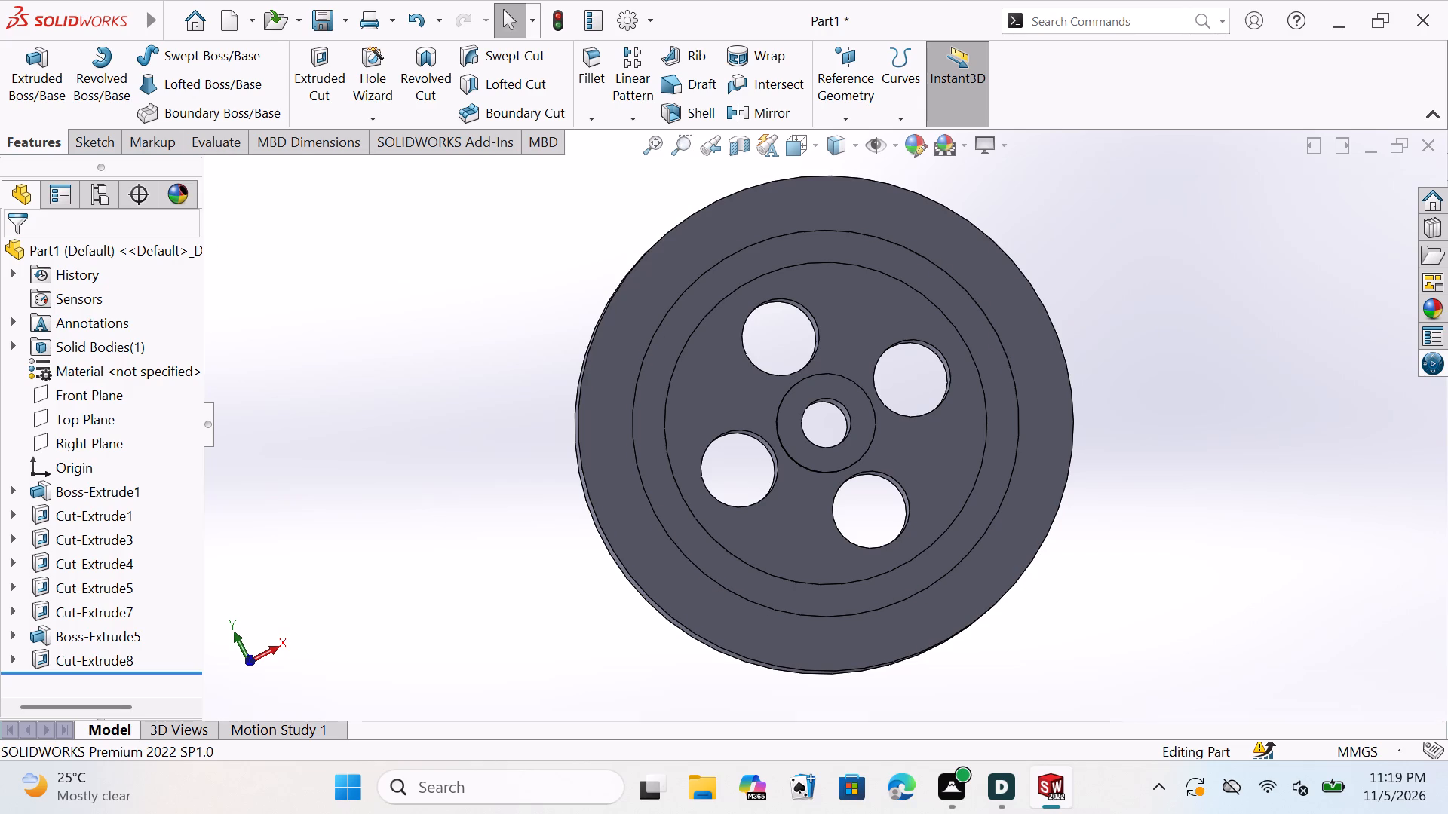
double_click(100, 393)
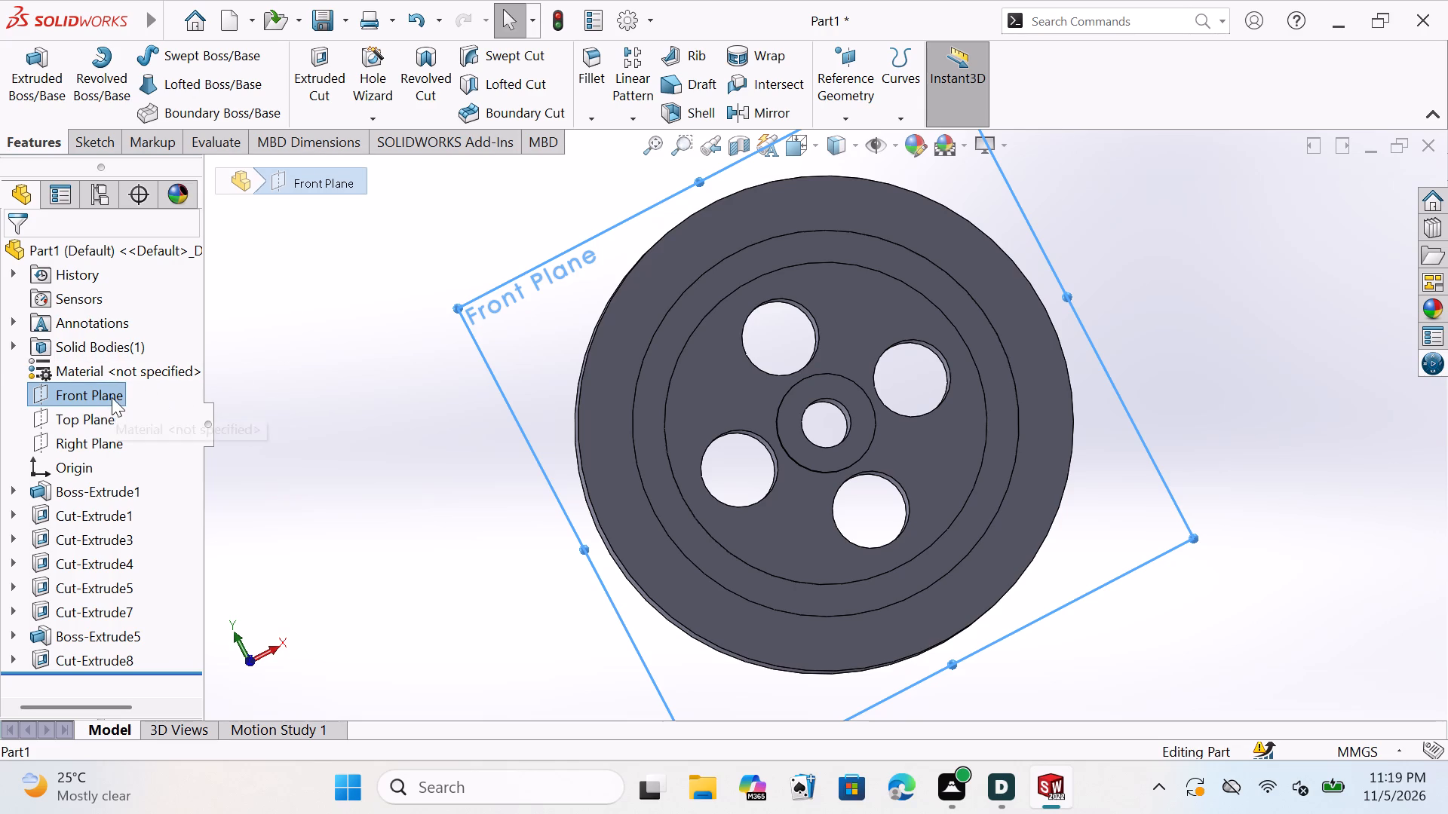
left_click(802, 143)
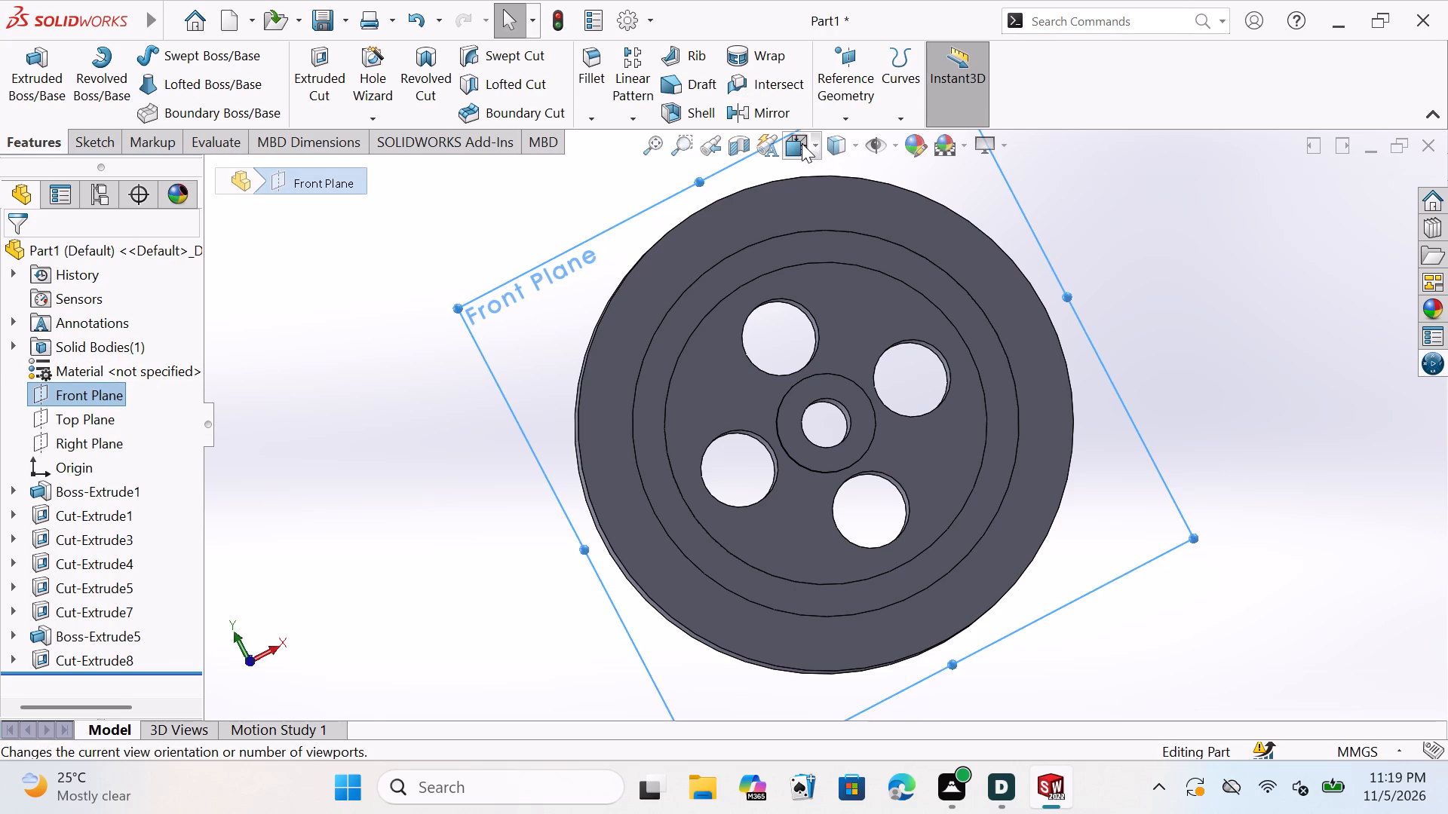
left_click(916, 259)
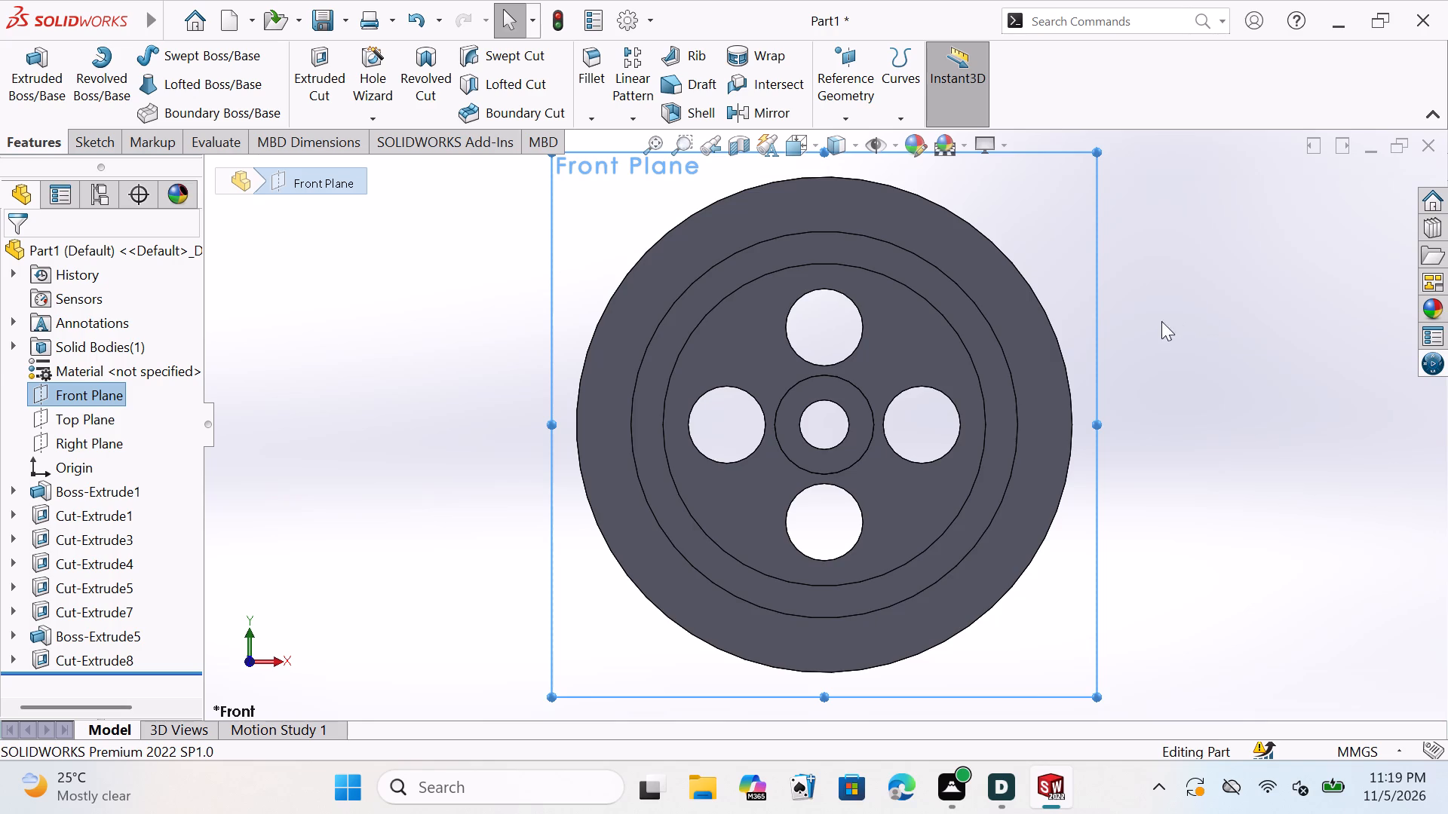
Display the base disc extrusion's dimensions, inspect the wheel at an angle, and return to the view normal to the Front Plane.
scroll(1301, 311, "up", 1)
scroll(1299, 317, "down", 1)
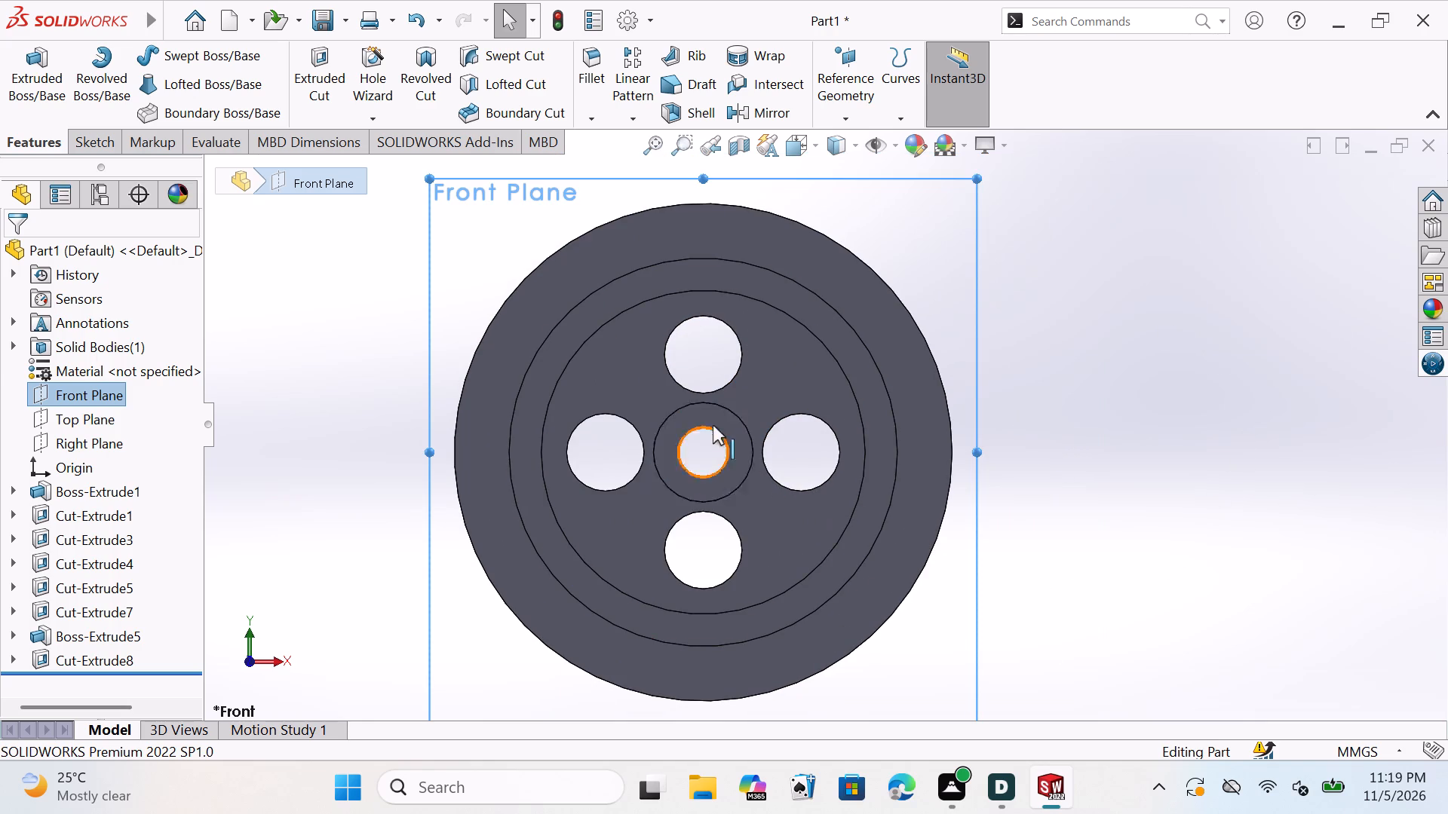
double_click(760, 373)
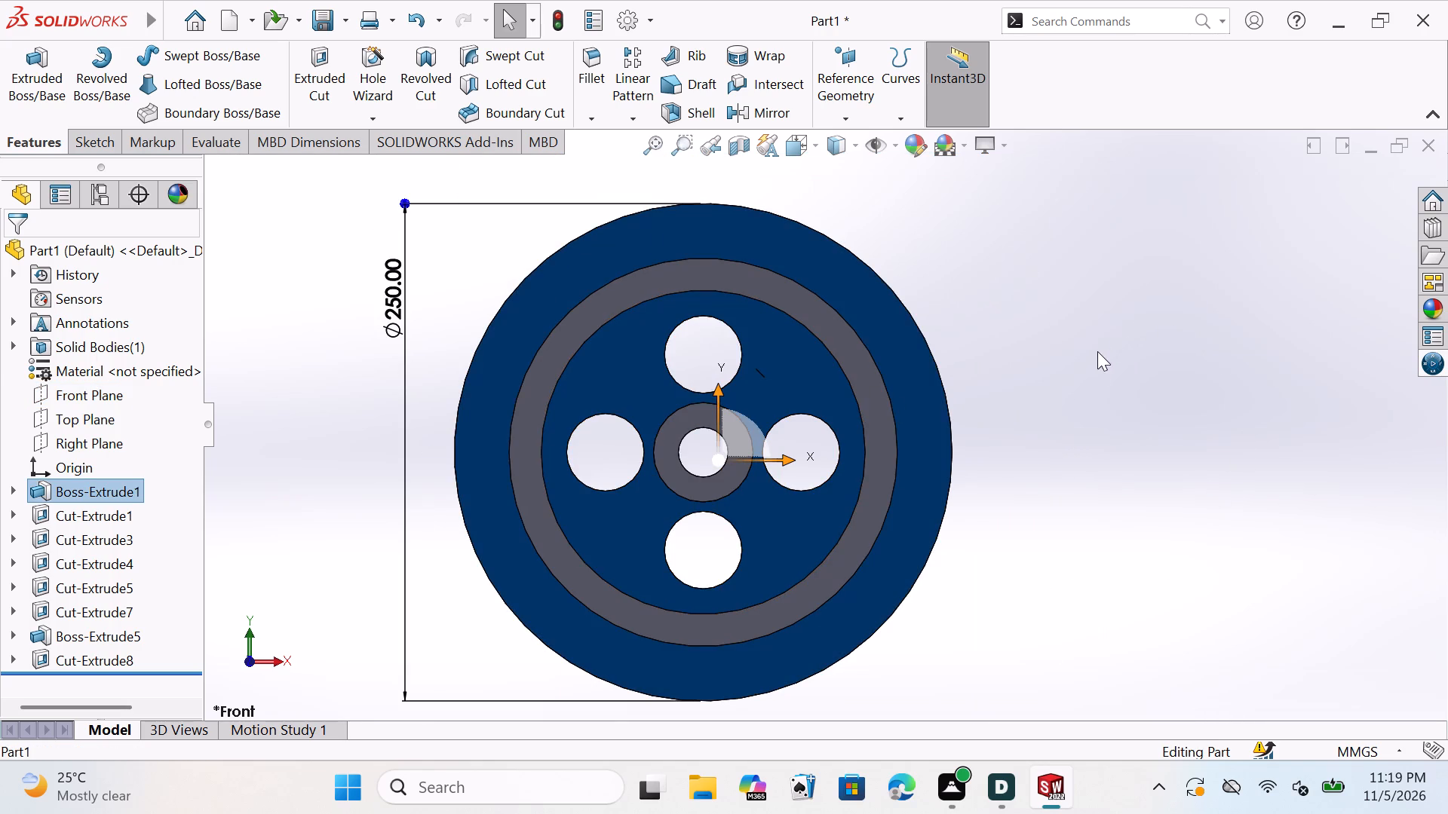
middle_click_drag(1095, 360, 1080, 394)
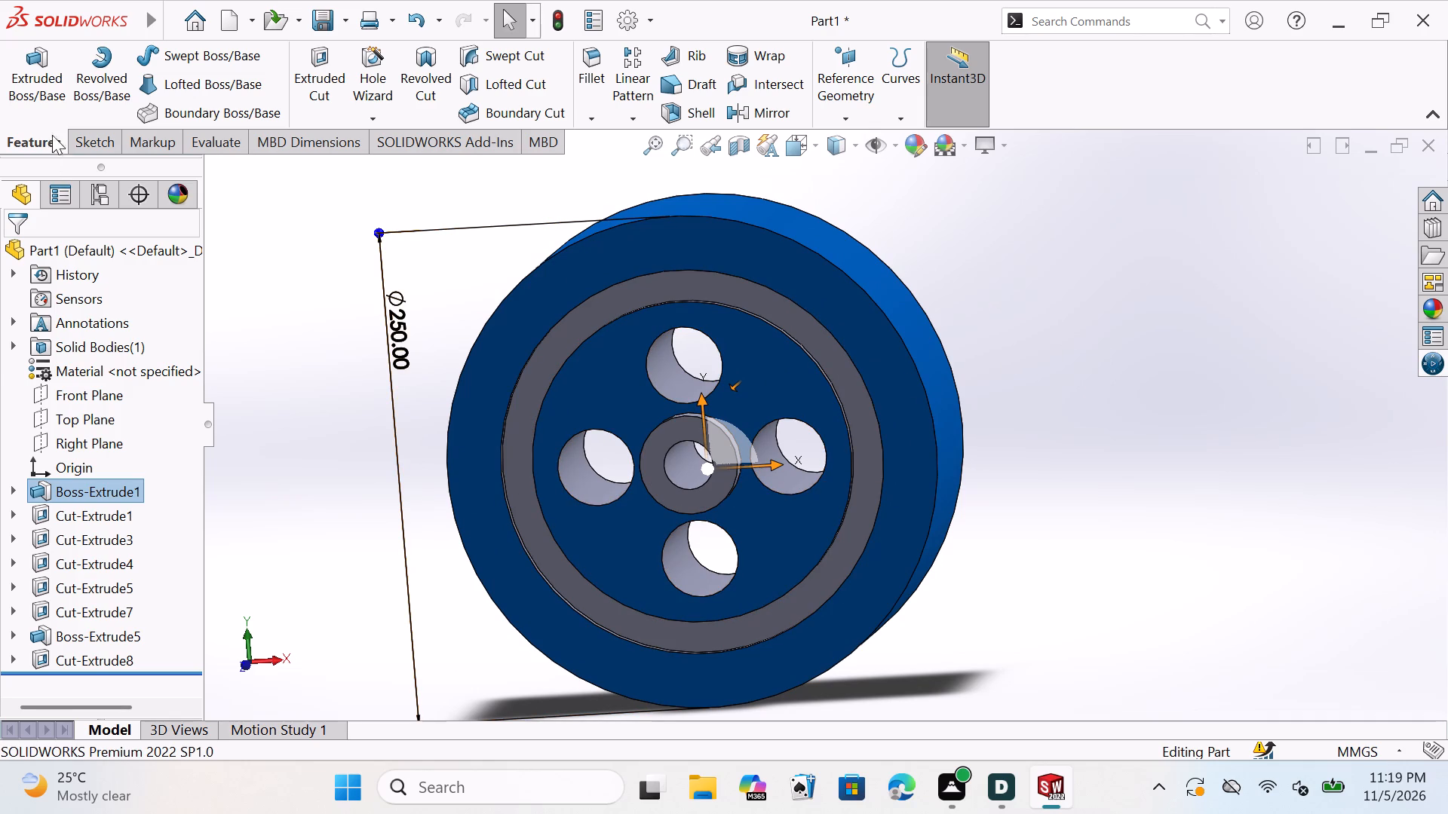
left_click(98, 393)
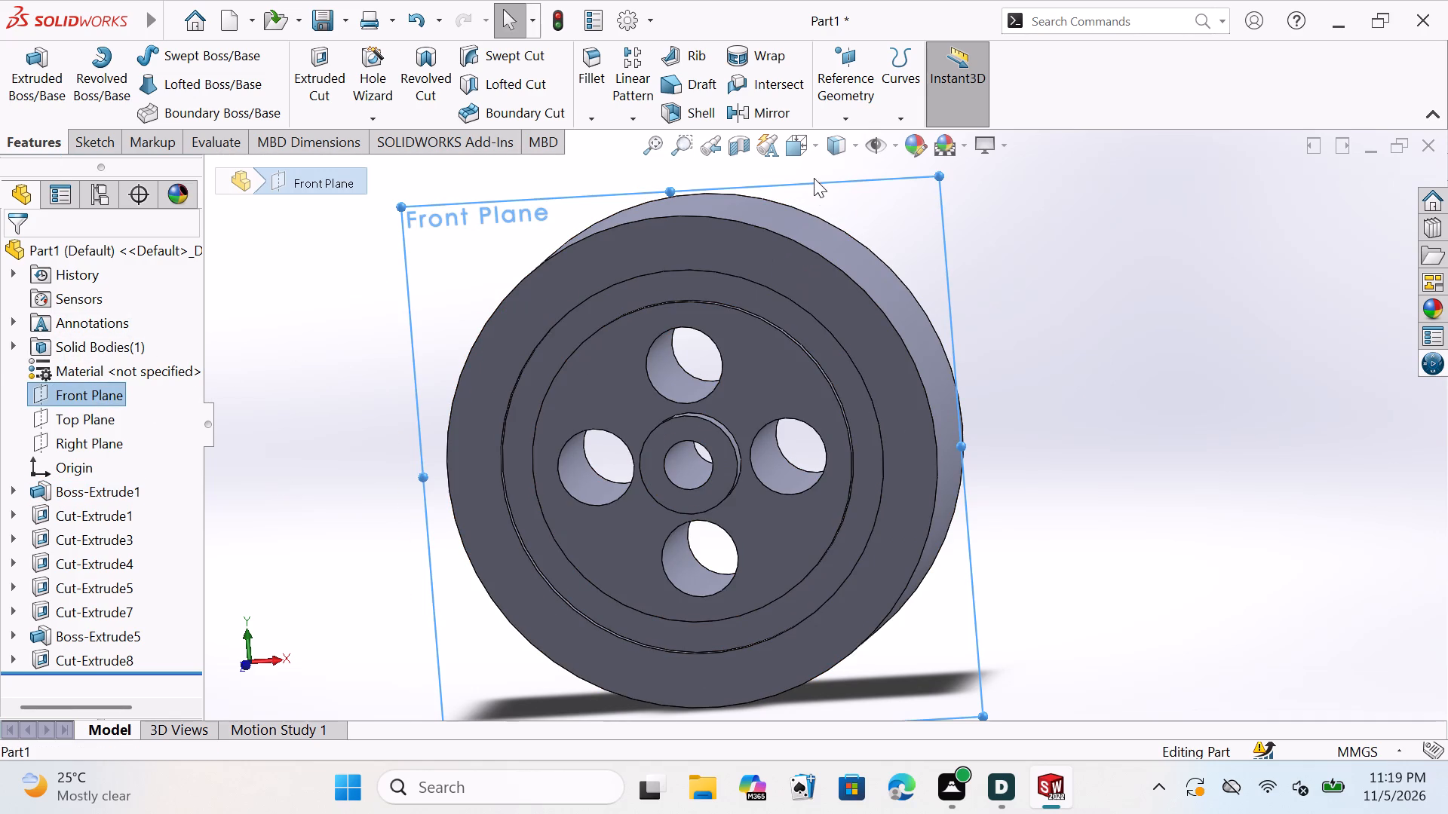
left_click(789, 140)
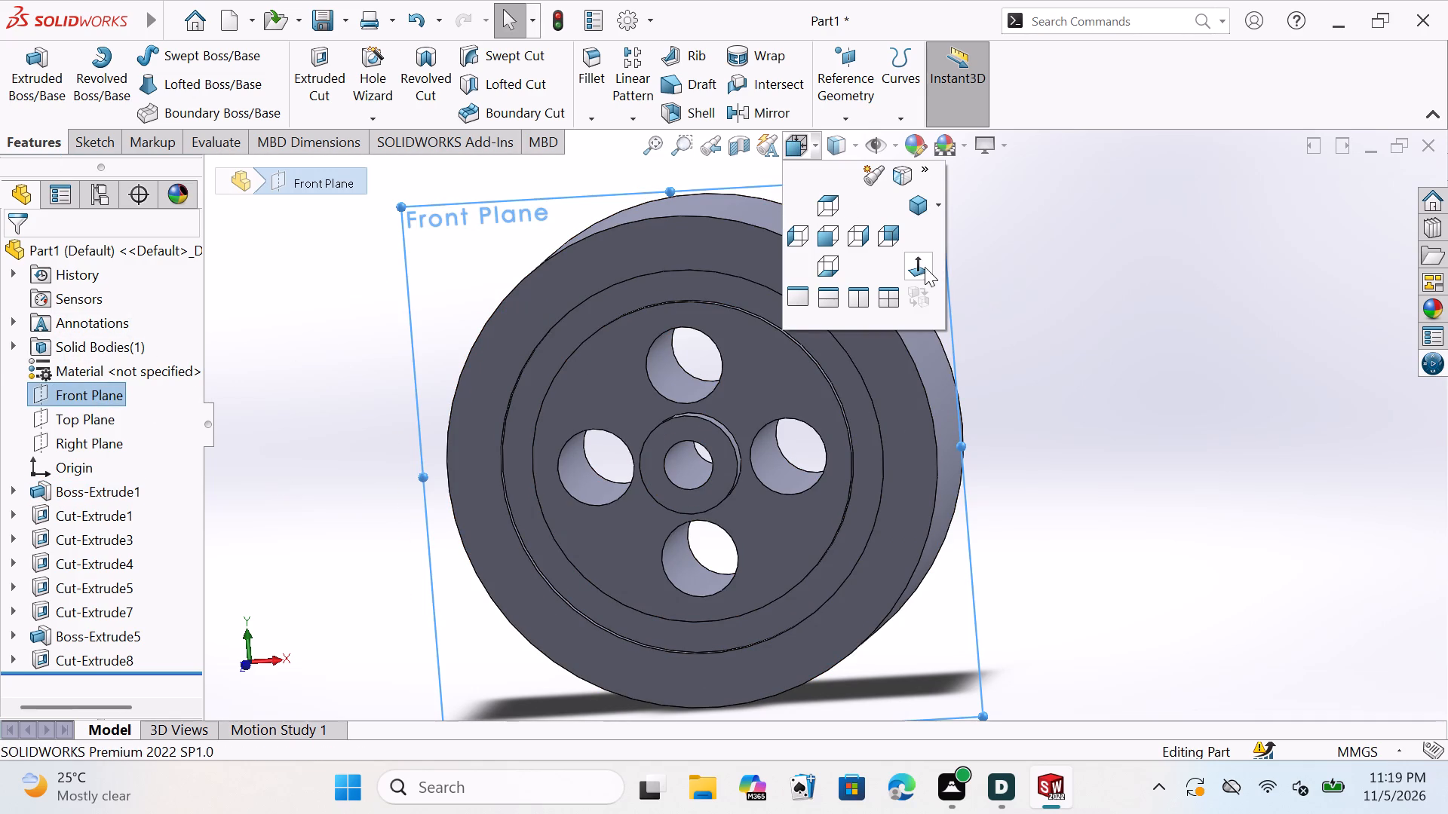
left_click(925, 267)
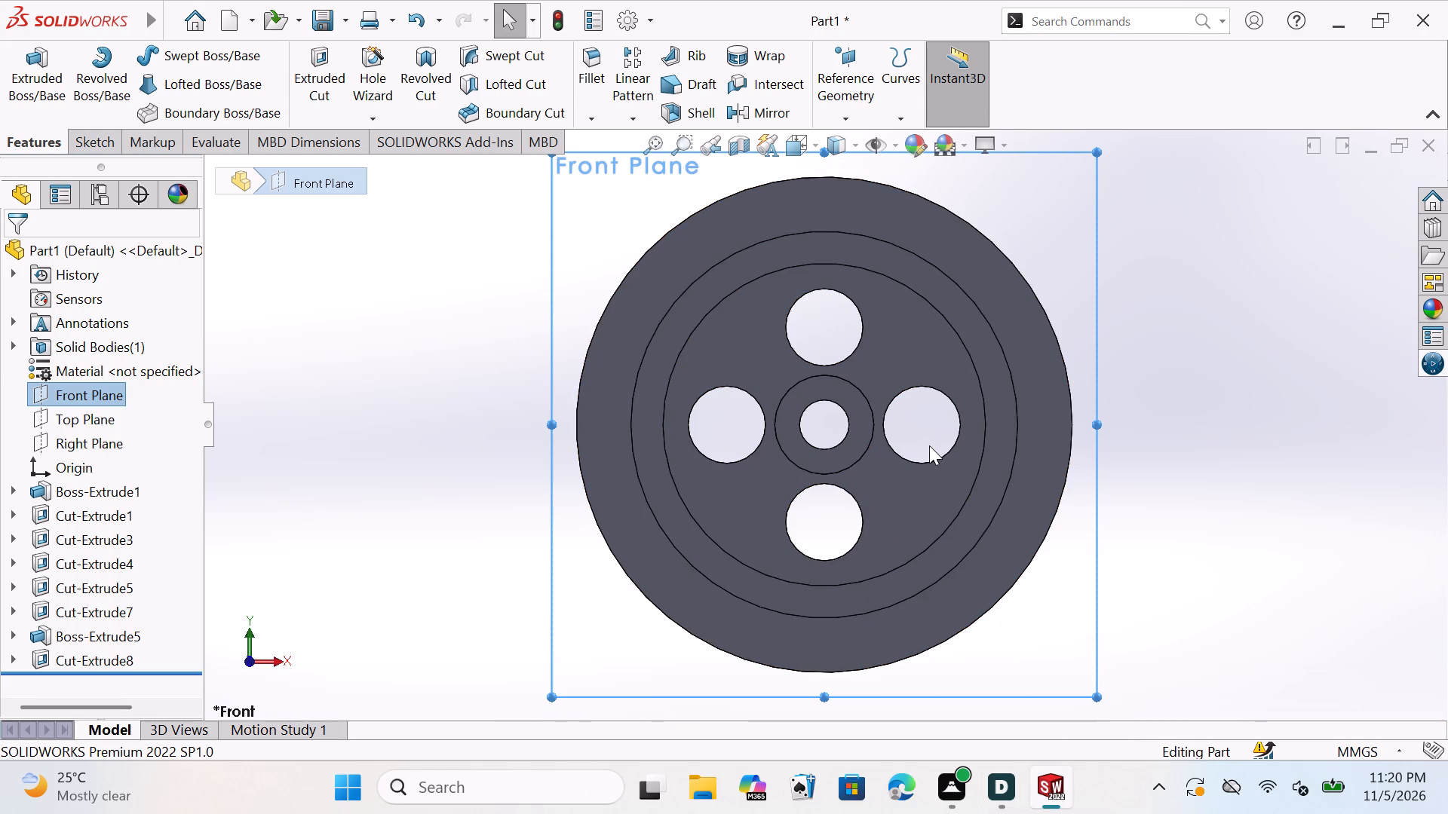
key("Escape")
key("Escape")
key("Escape")
key("Escape")
key("Escape")
key("Escape")
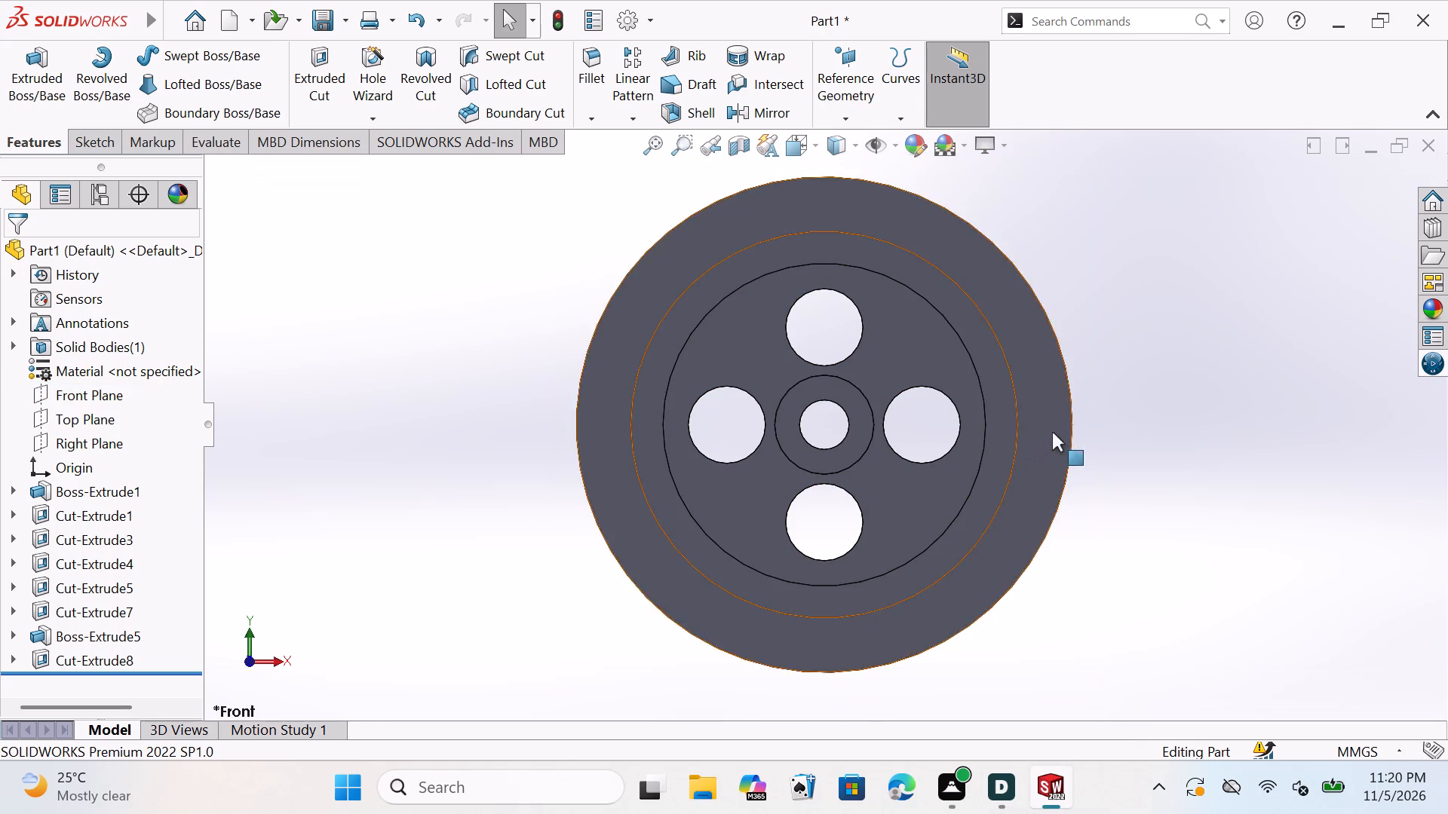
key("Escape")
key("Escape")
key("Escape")
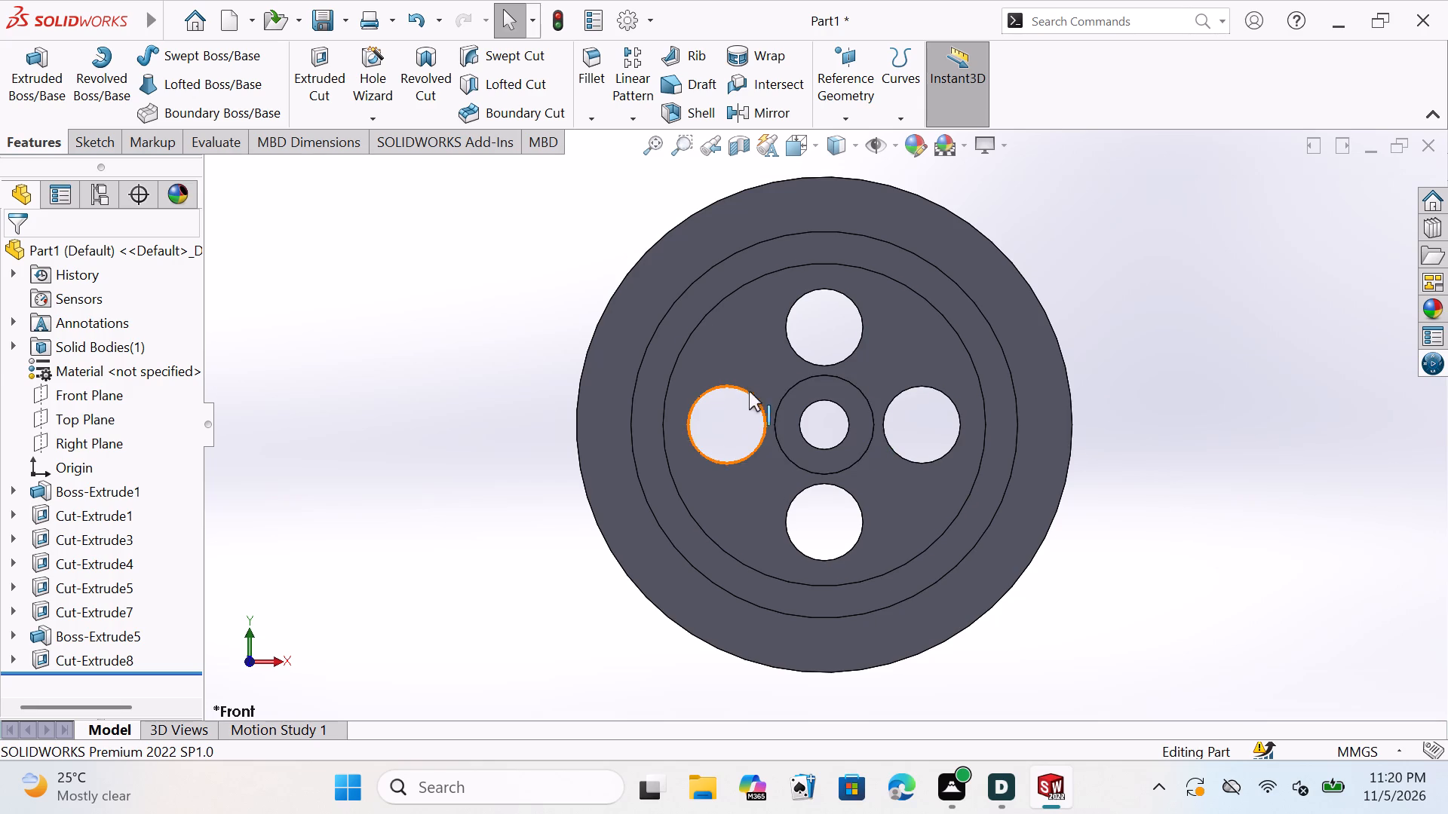
Start an Extruded Cut on the recessed ring face at the wheel's front, opening a new sketch there.
left_click(959, 309)
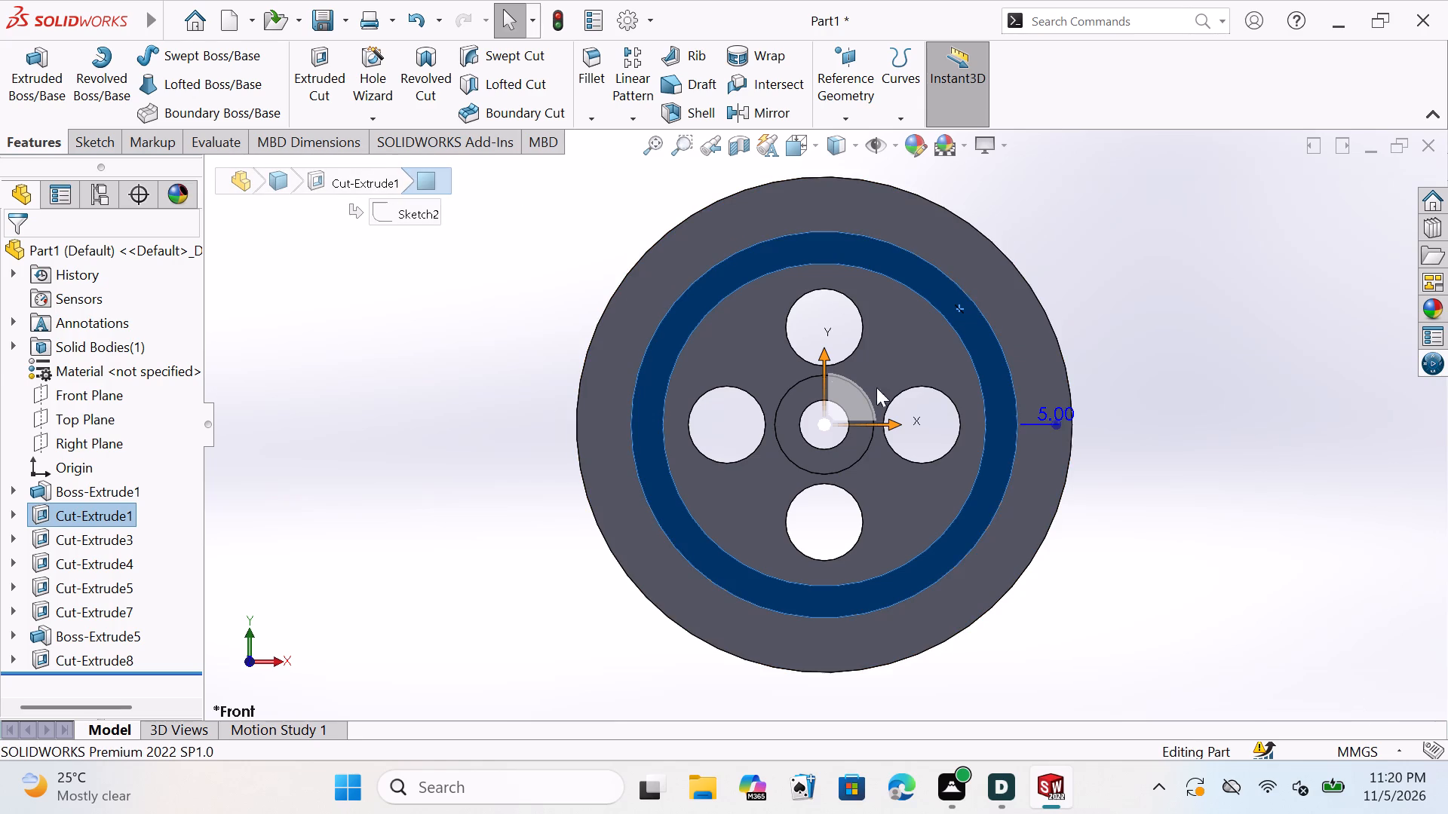
left_click(35, 137)
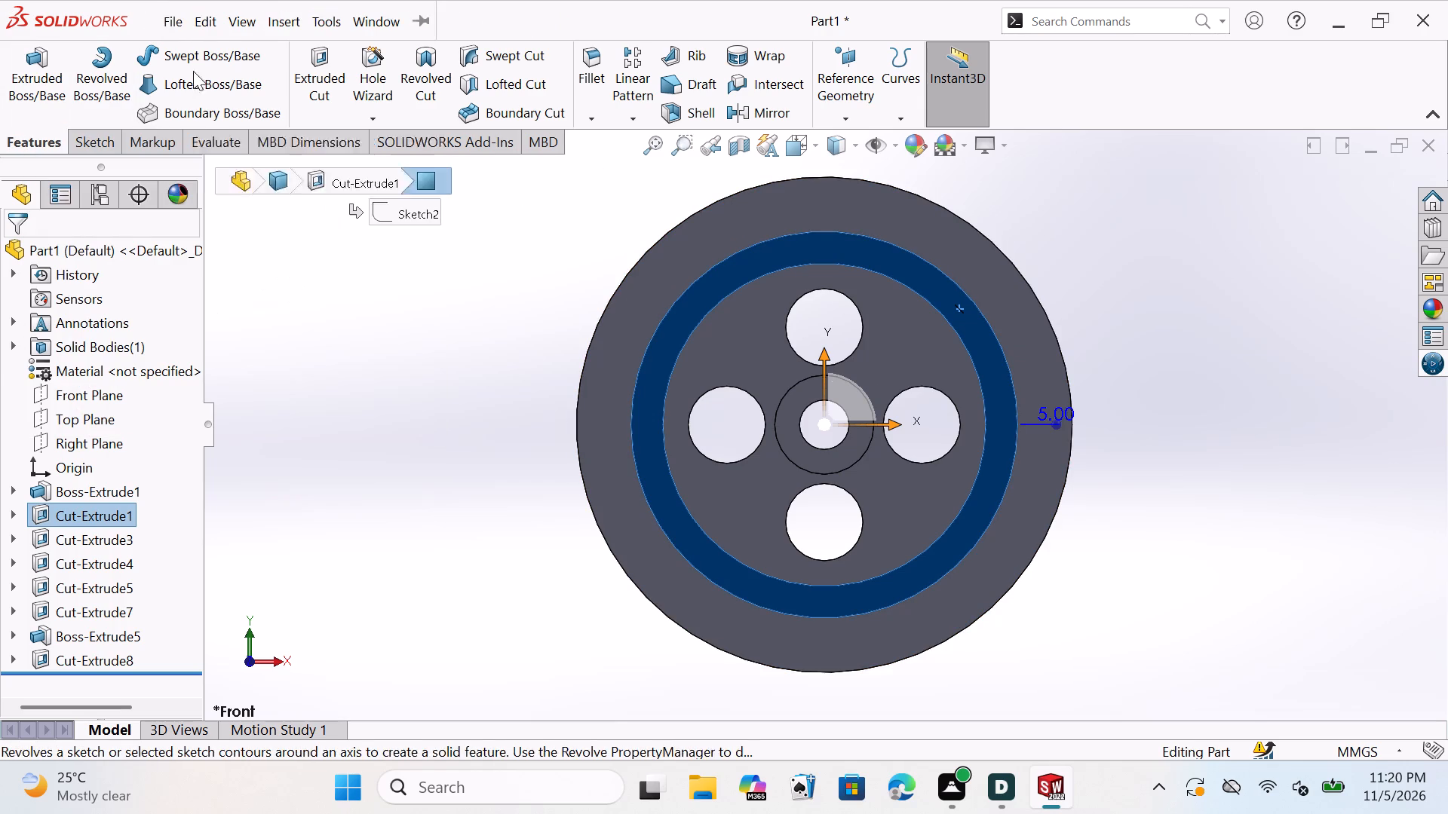
left_click(319, 69)
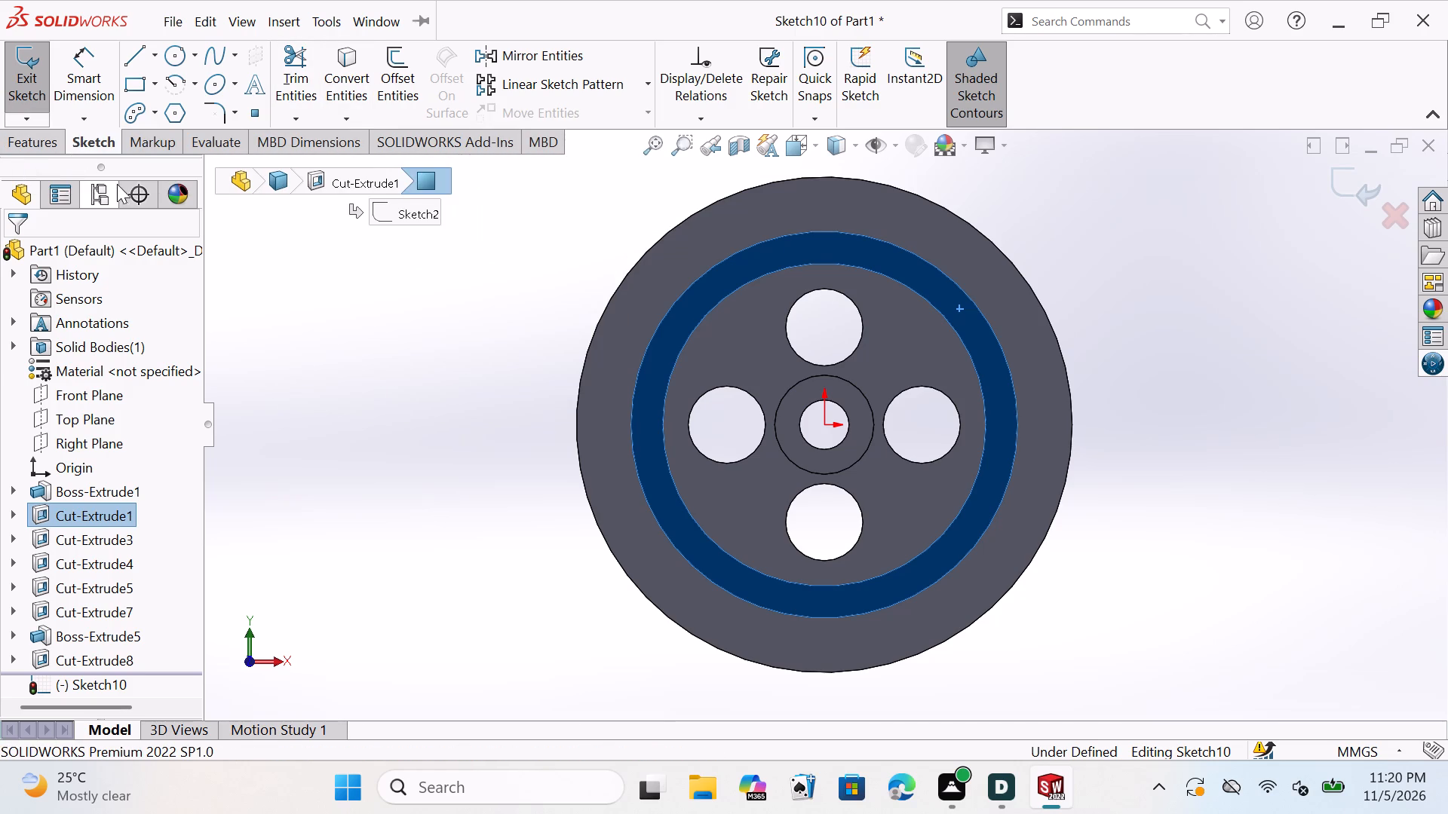
left_click(40, 142)
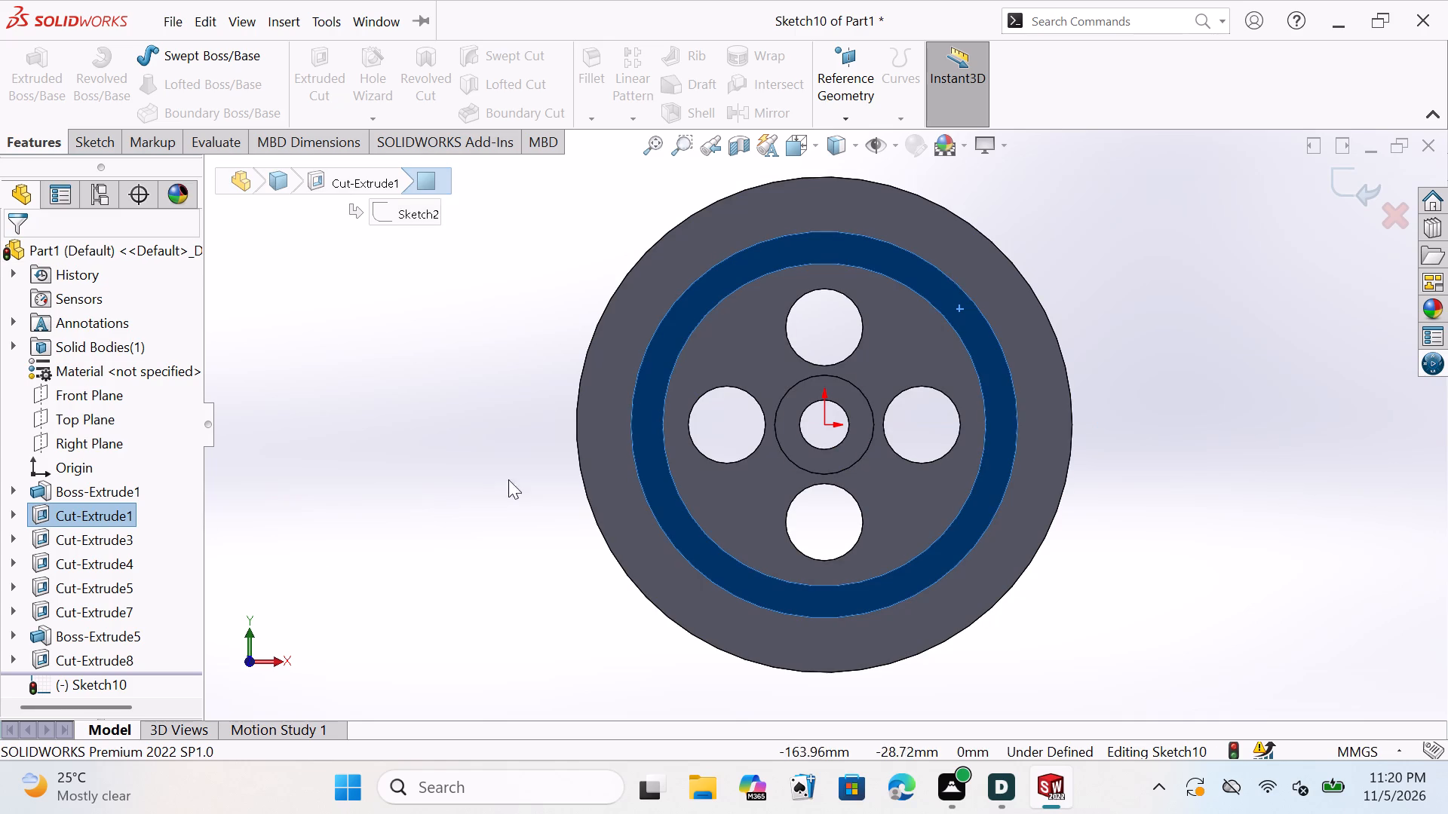
left_click(655, 434)
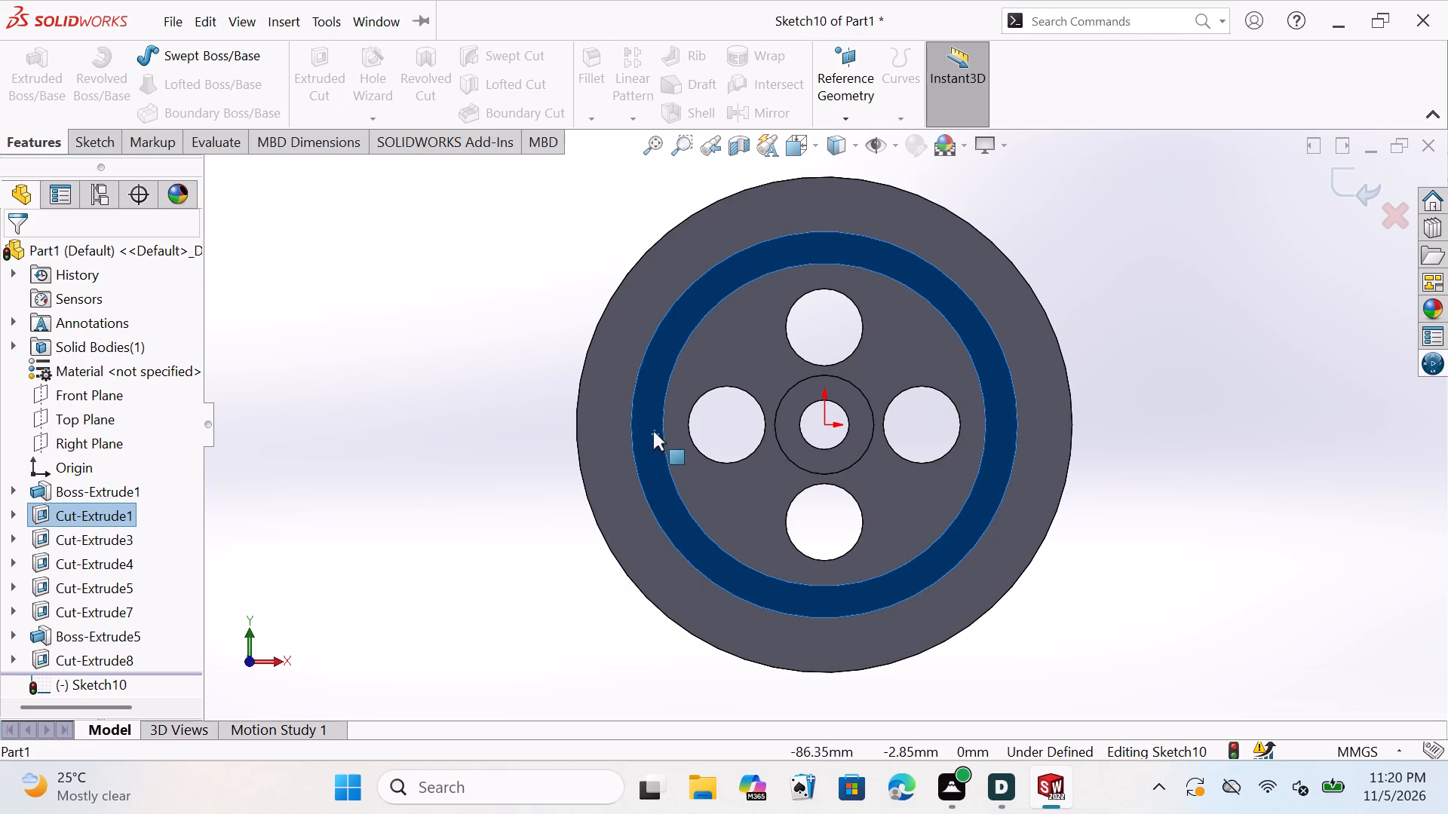
Examine the recessed ring, hub and round holes from oblique angles while the new sketch is open.
middle_click_drag(1137, 353, 1091, 384)
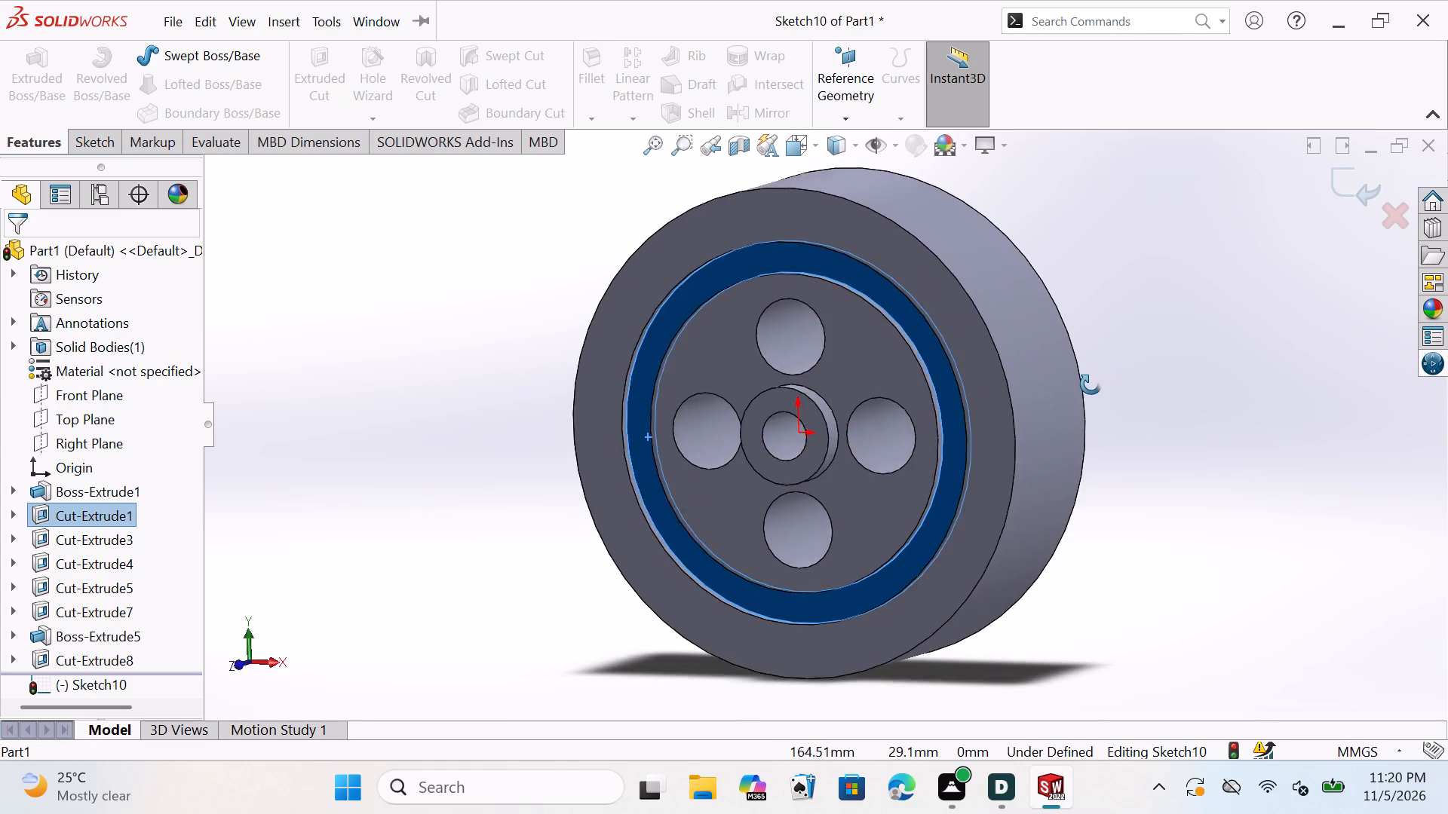
middle_click_drag(1091, 384, 1074, 369)
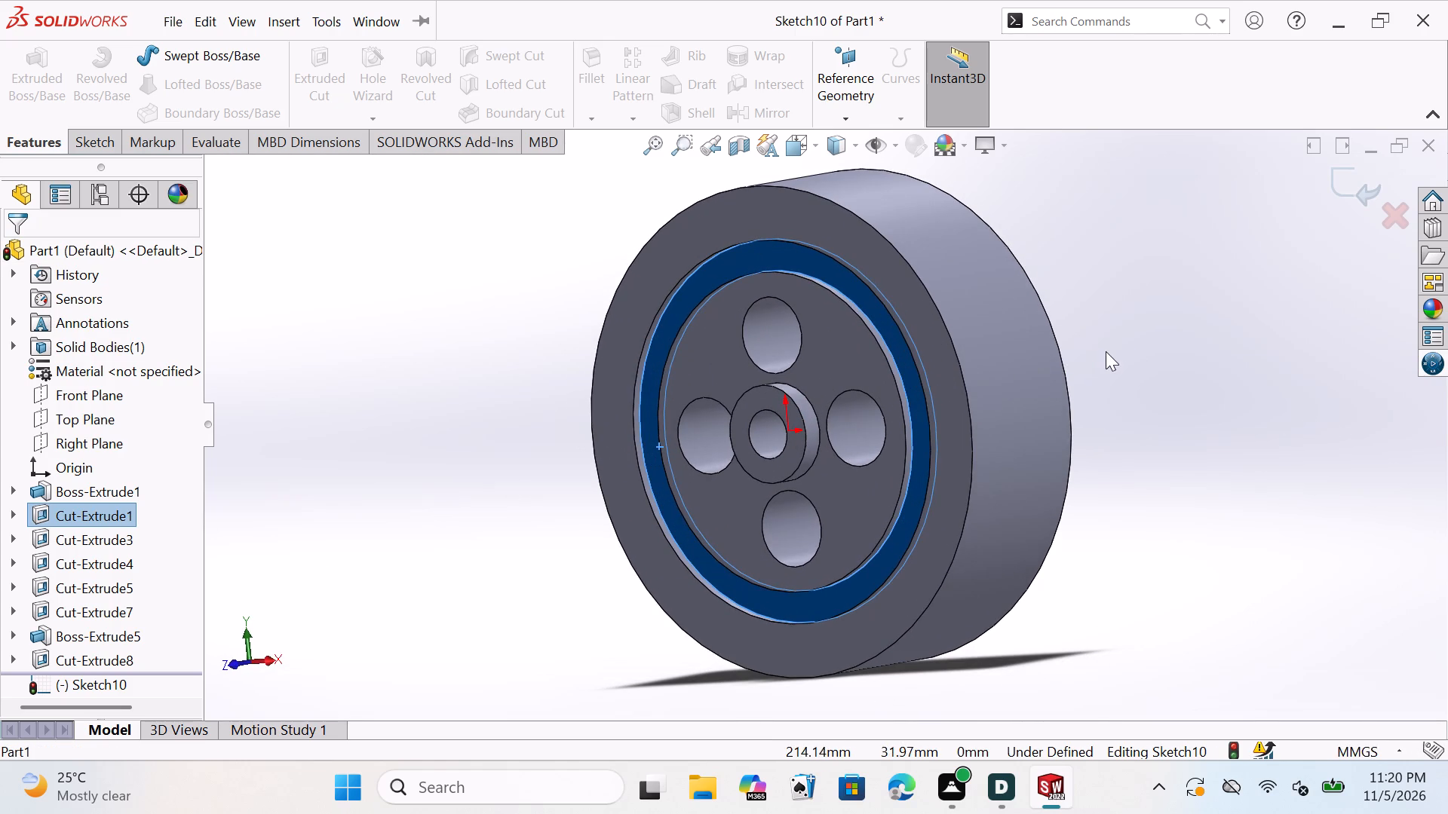
key("Escape")
key("Escape")
key("Escape")
key("Escape")
key("Escape")
key("Escape")
key("Escape")
key("Escape")
key("Escape")
key("Escape")
key("Escape")
key("Escape")
key("Escape")
key("Escape")
key("Escape")
key("Escape")
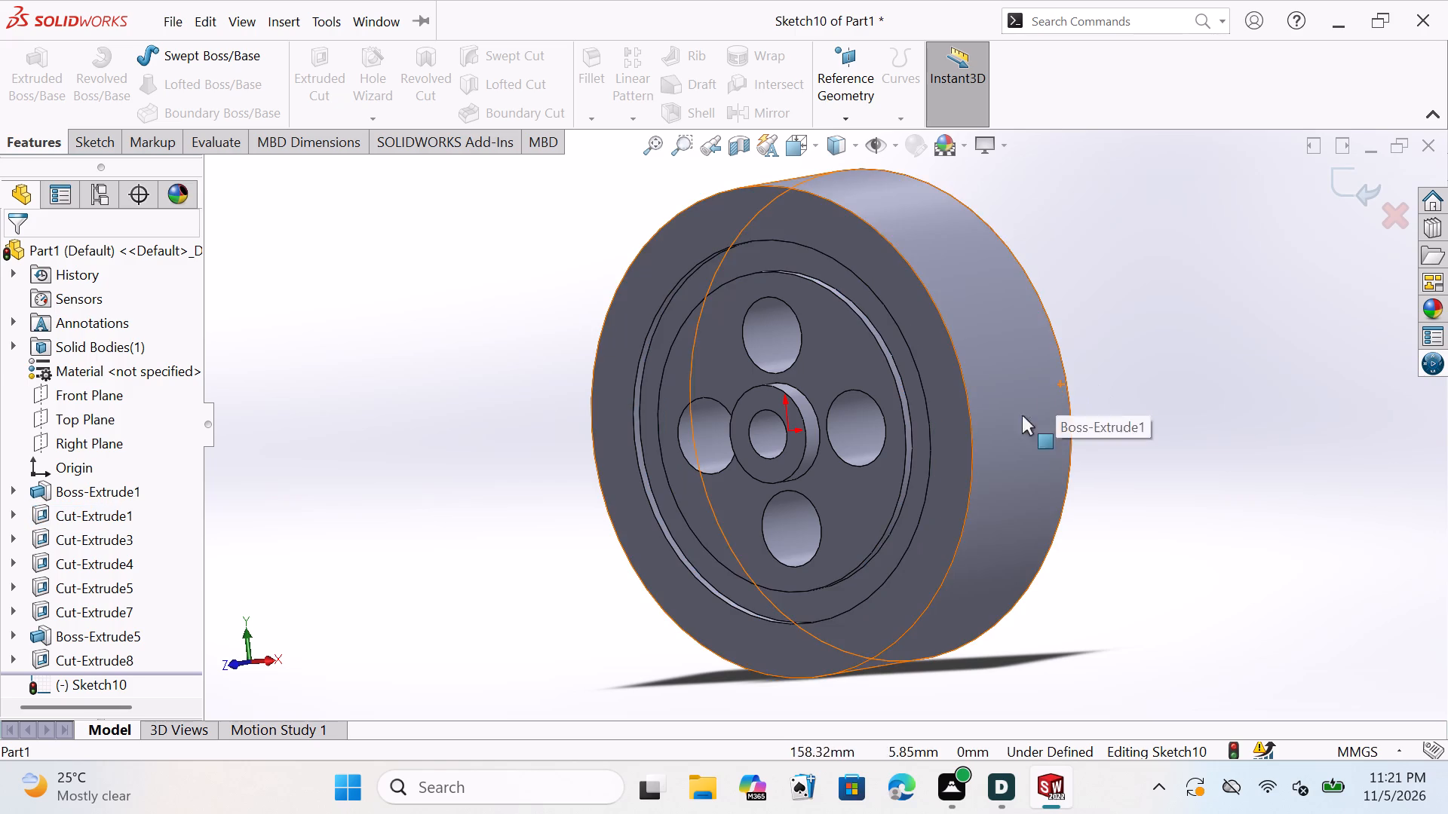
middle_click_drag(1078, 436, 1106, 439)
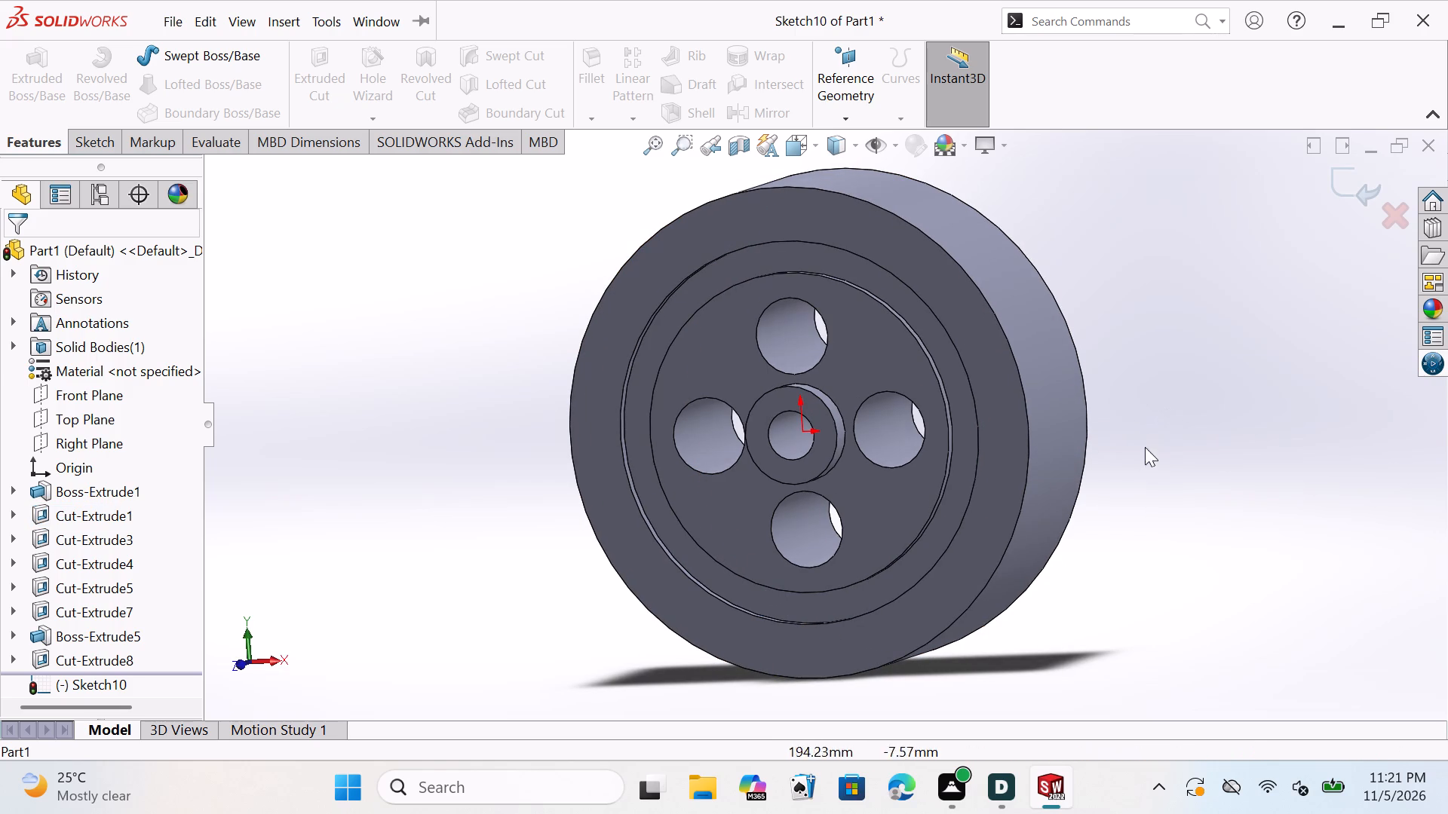
middle_click_drag(1108, 463, 1172, 451)
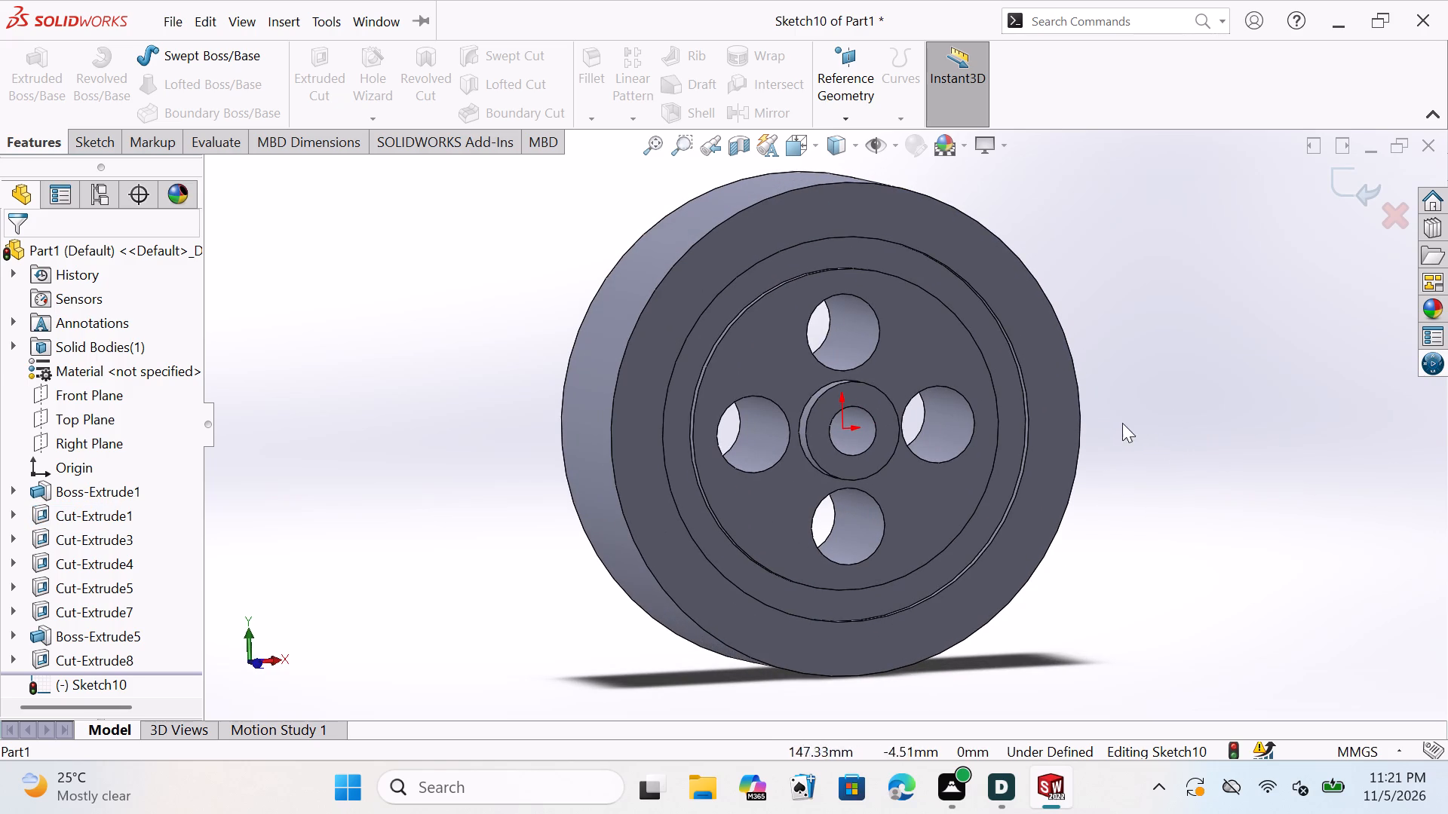
middle_click_drag(1255, 516, 1242, 530)
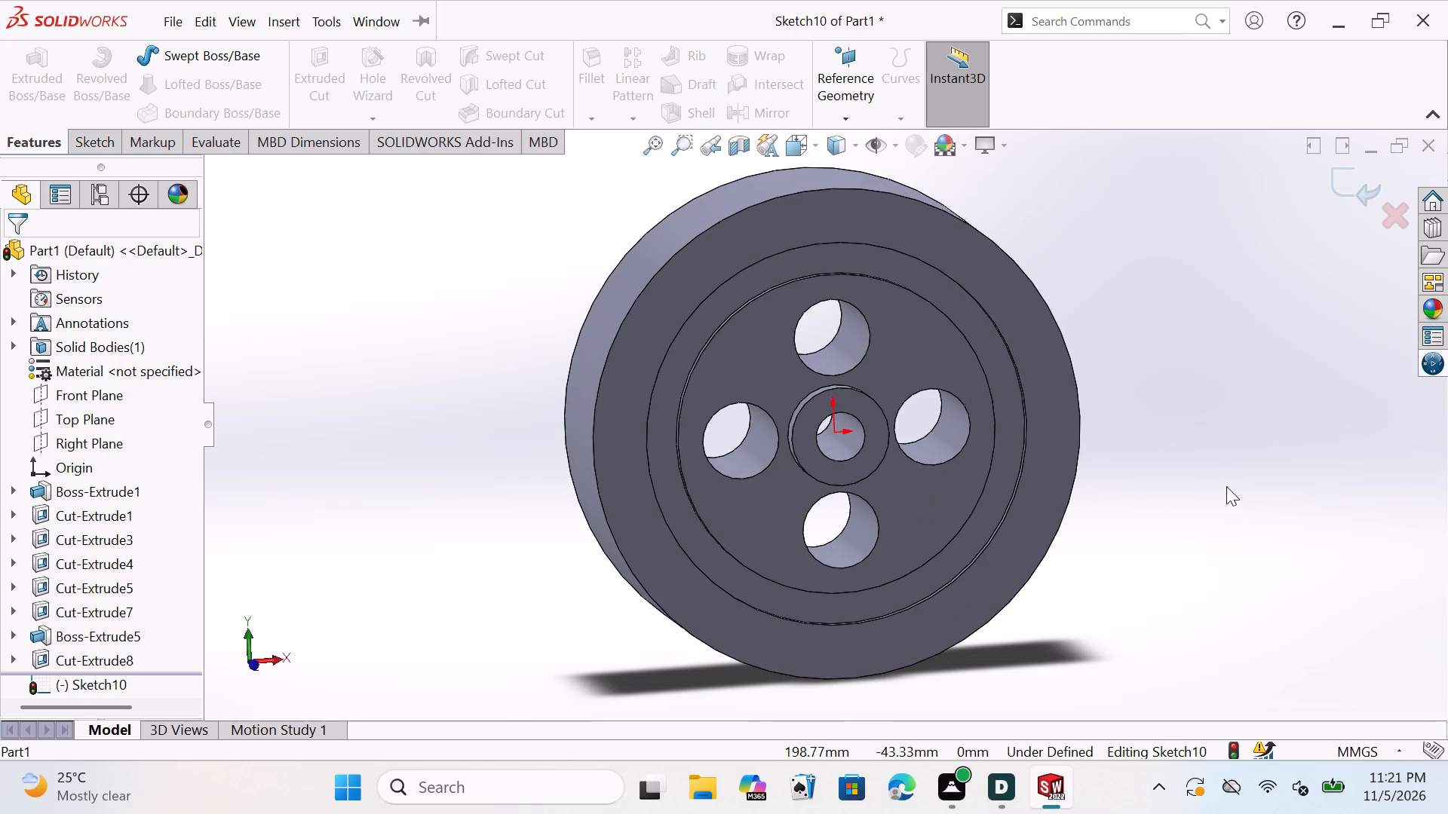
key("Escape")
key("Escape")
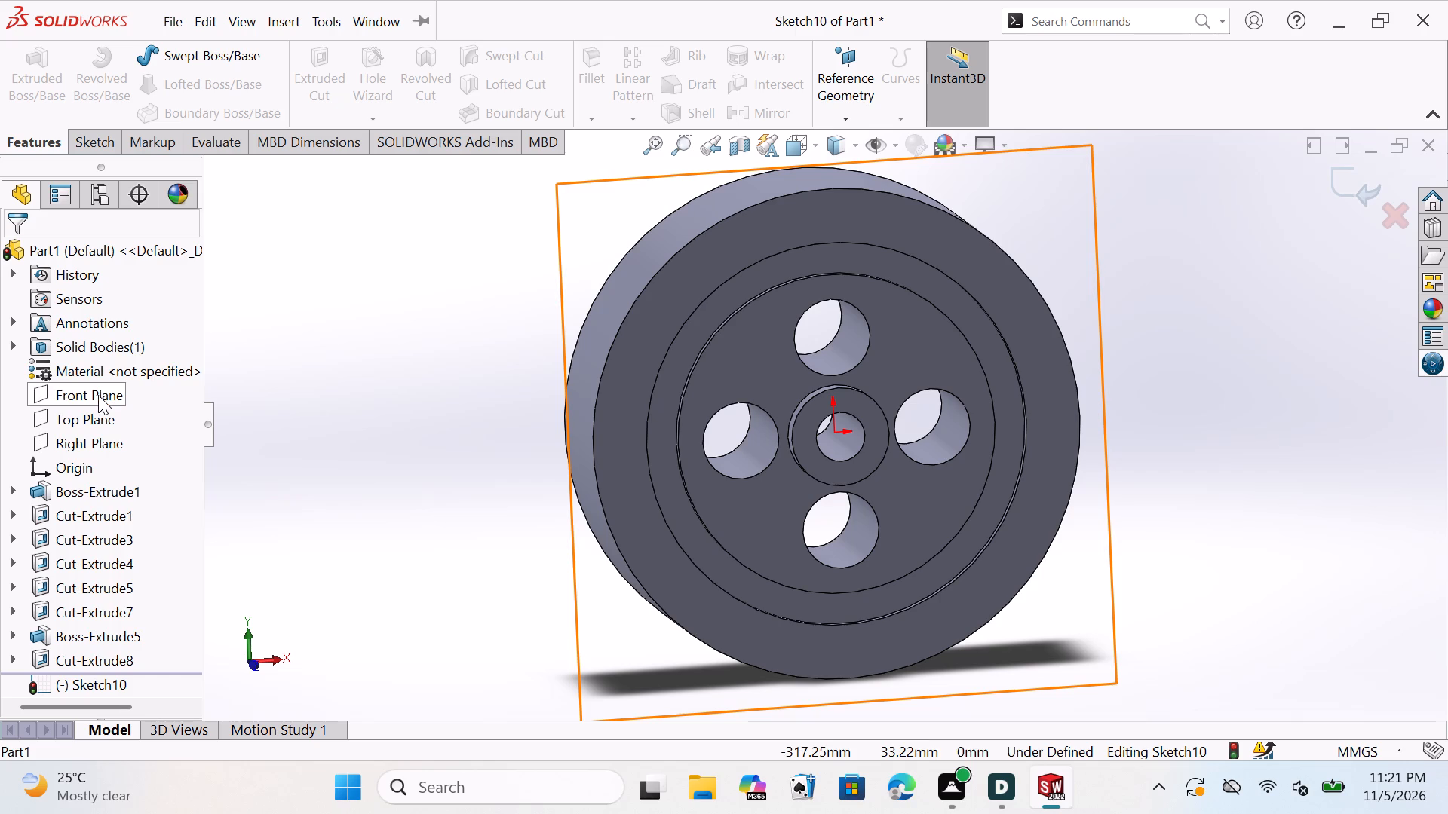
Facing the Front Plane, sketch a vertical line 250 mm long through the wheel's centre, from the top to the bottom of the outer rim.
left_click(98, 395)
left_click(220, 369)
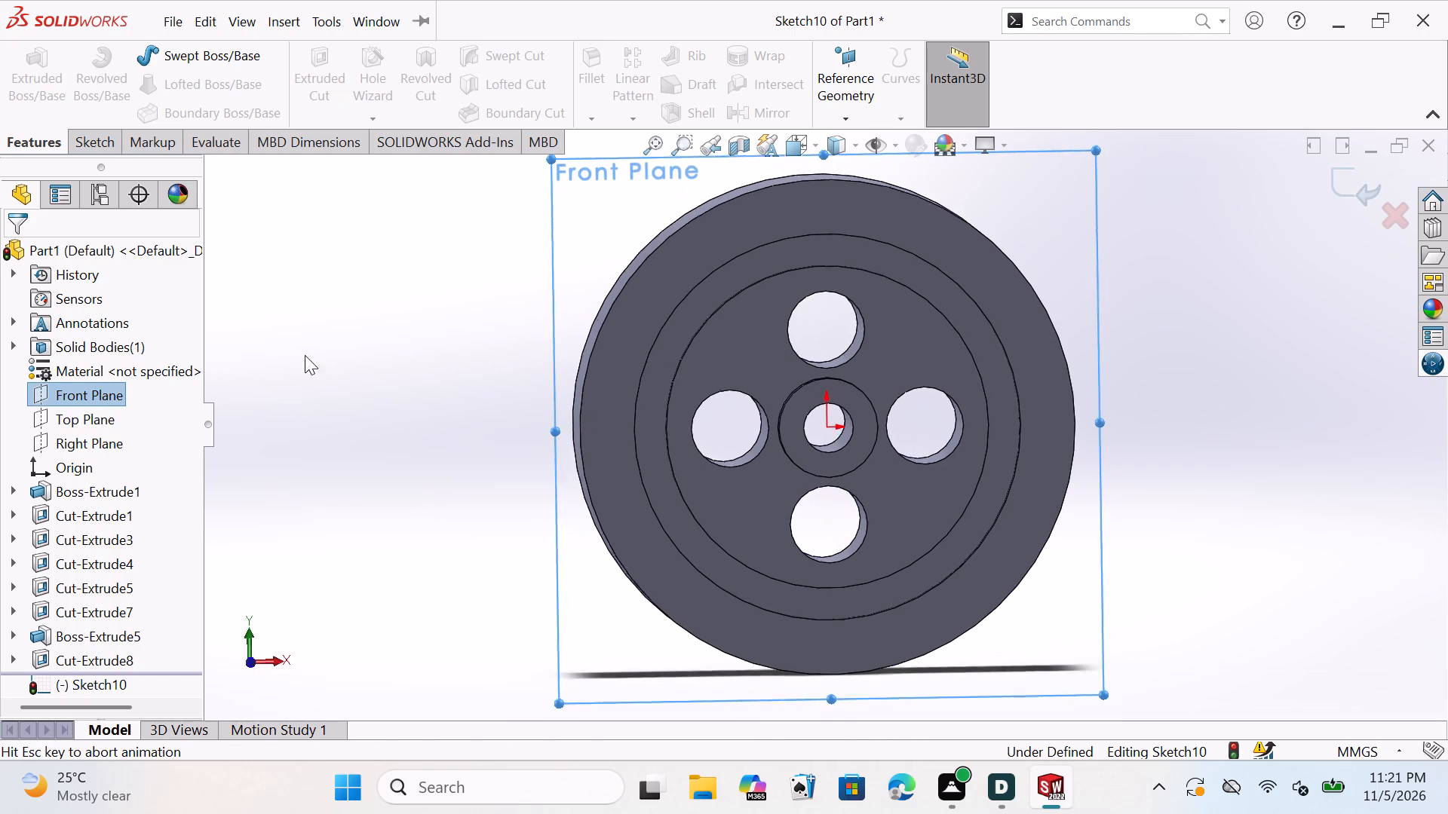
key("Escape")
key("Escape")
key("Escape")
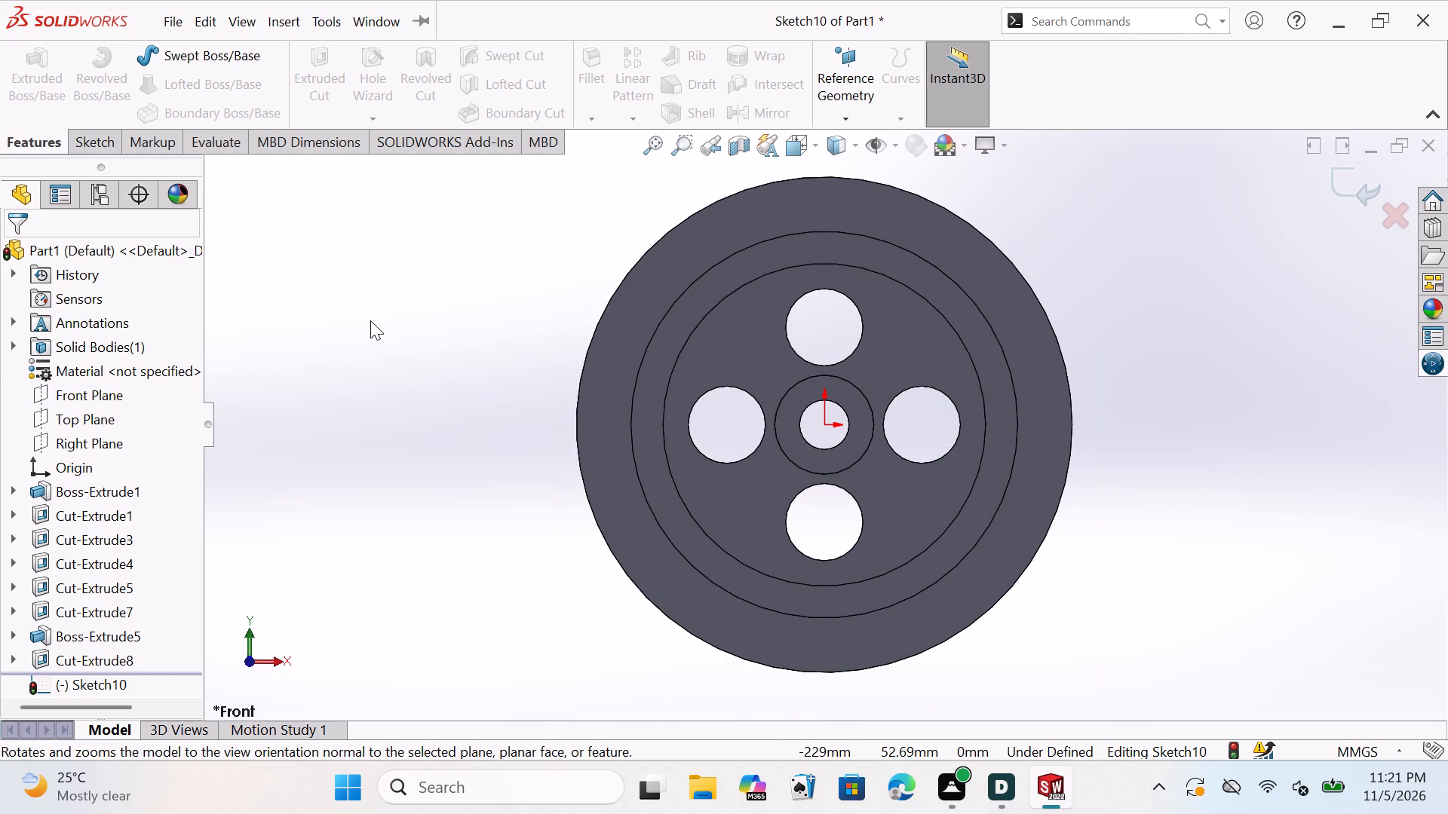
key("Escape")
key("Escape")
key("Escape")
key("Escape")
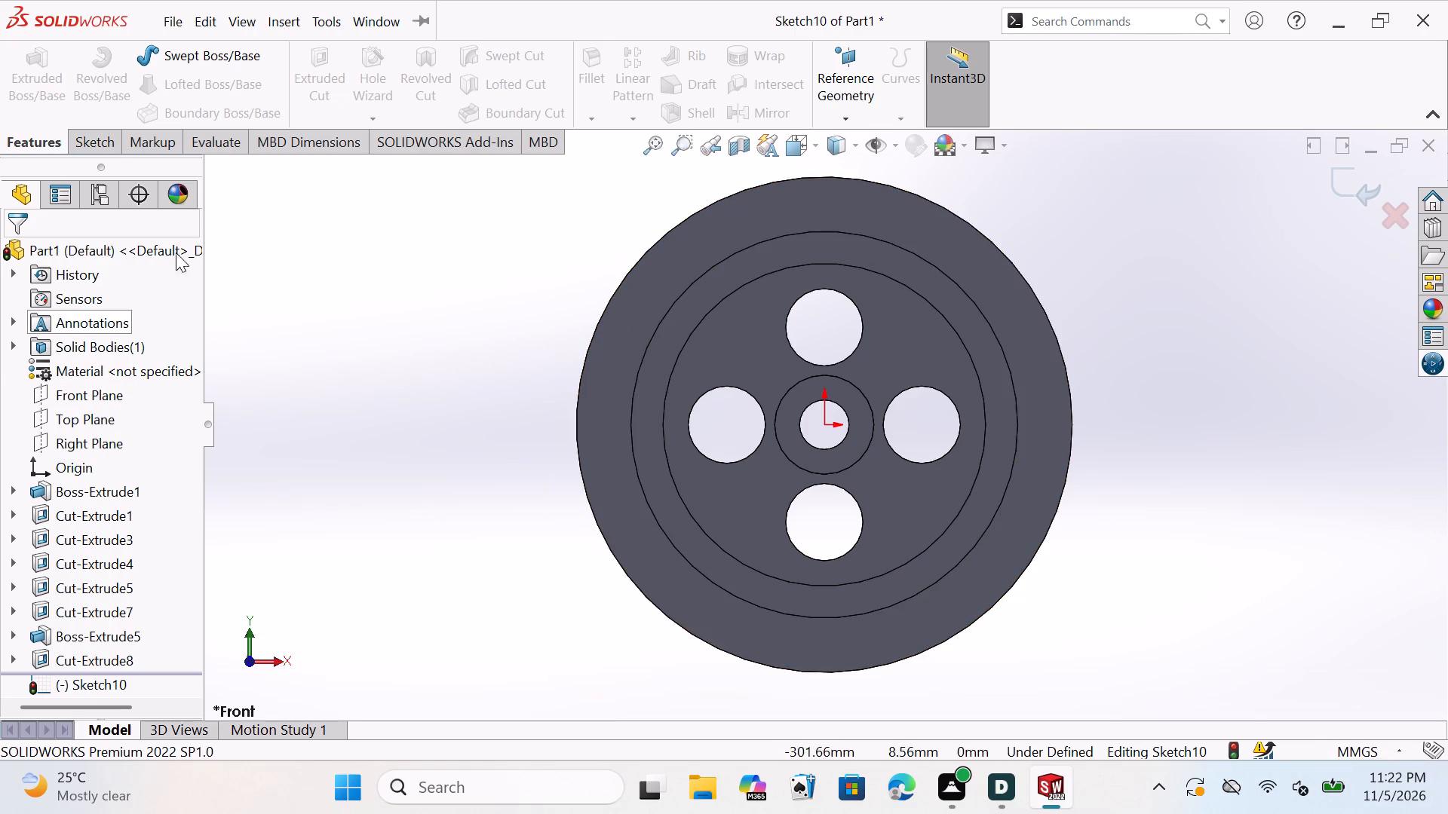
left_click(106, 139)
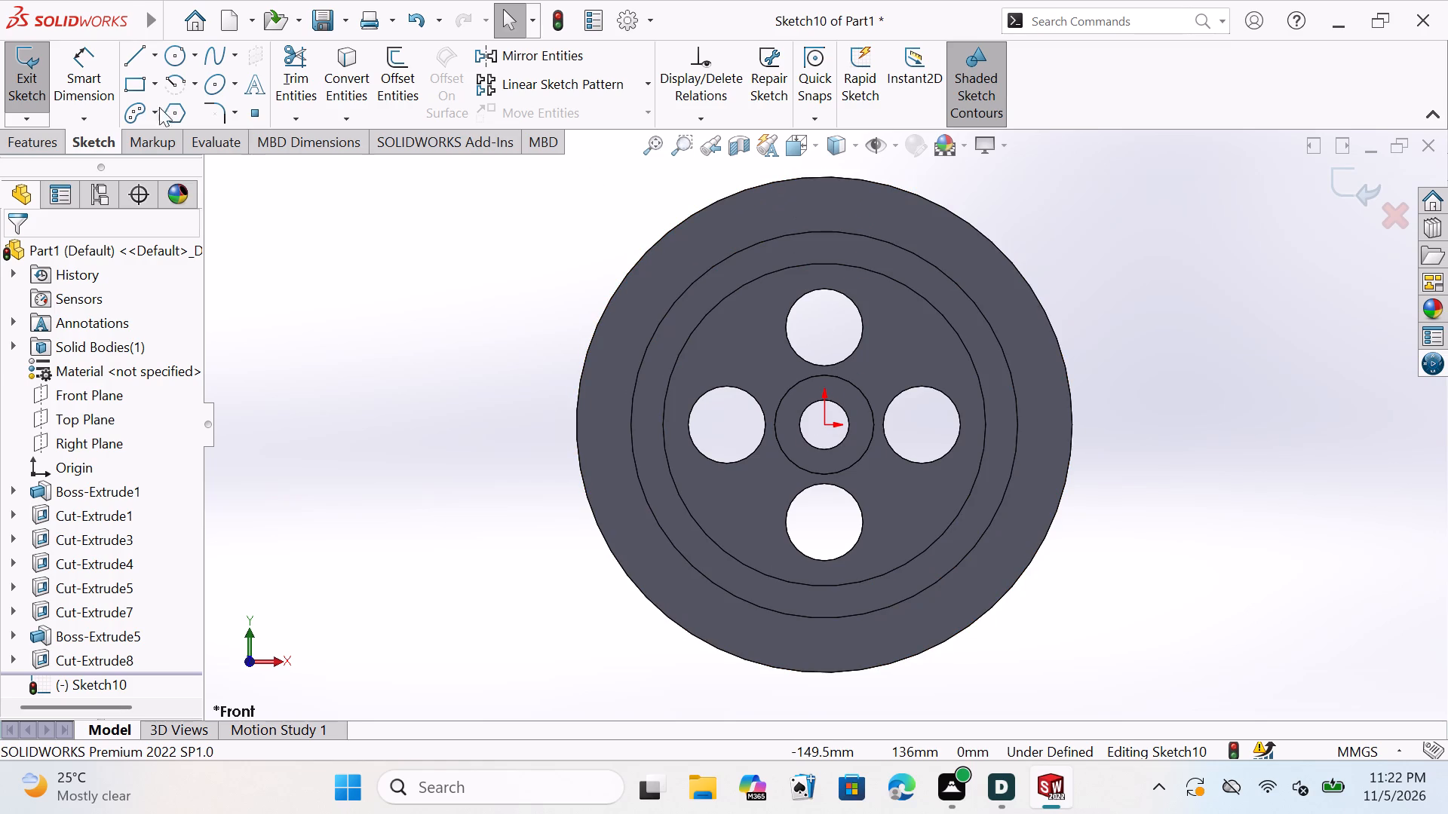
left_click(136, 50)
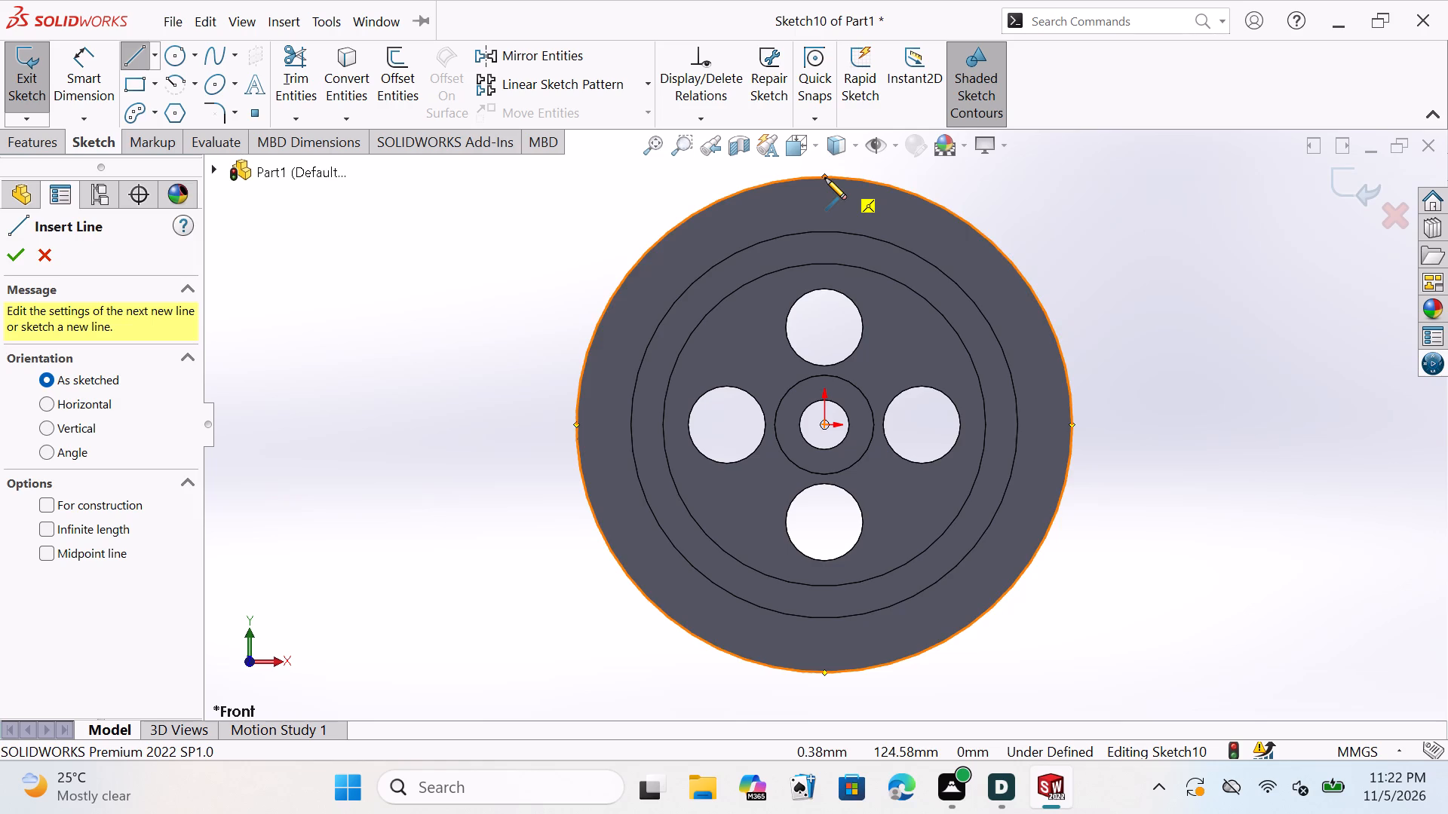
left_click(825, 178)
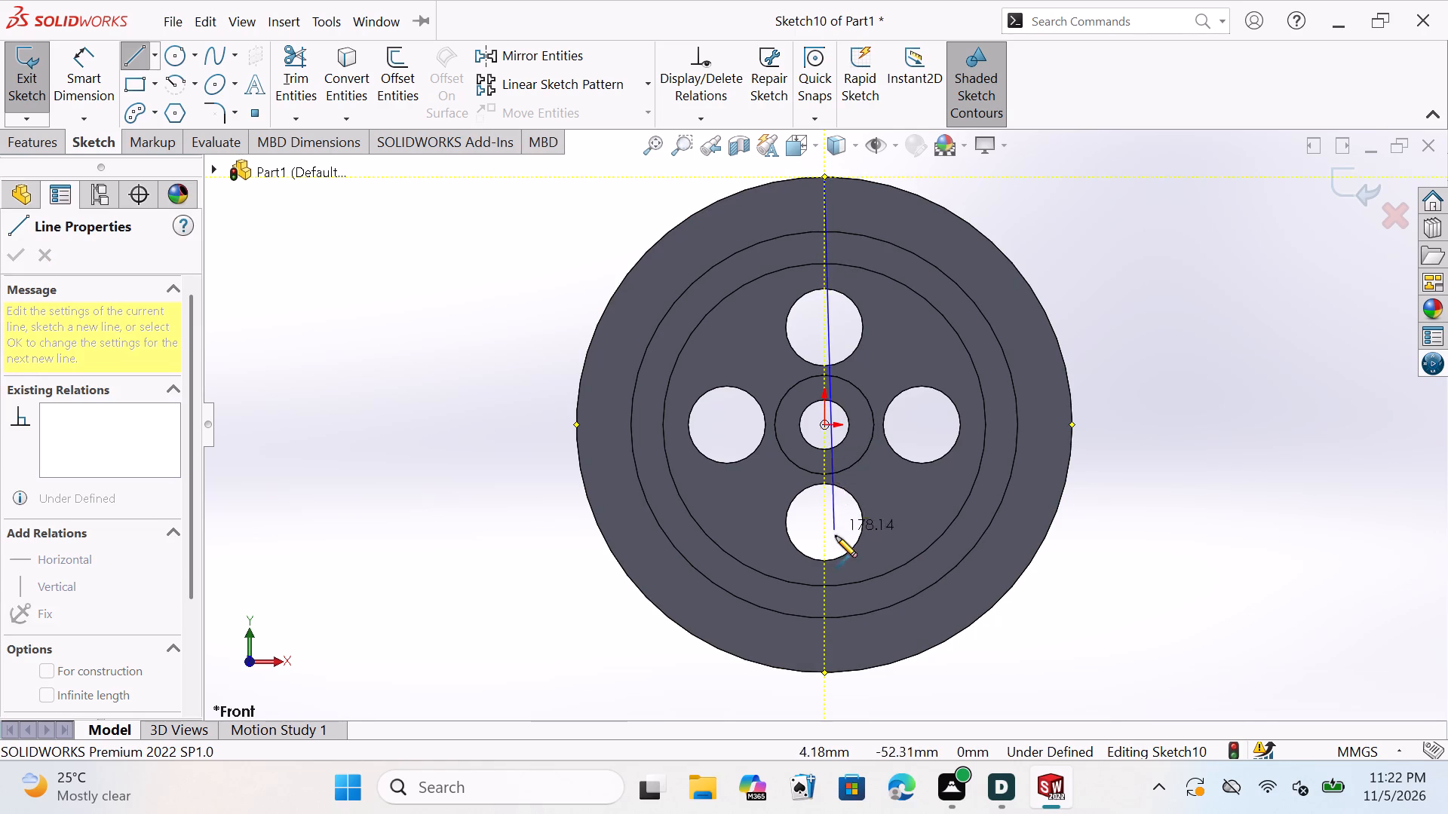
left_click(823, 672)
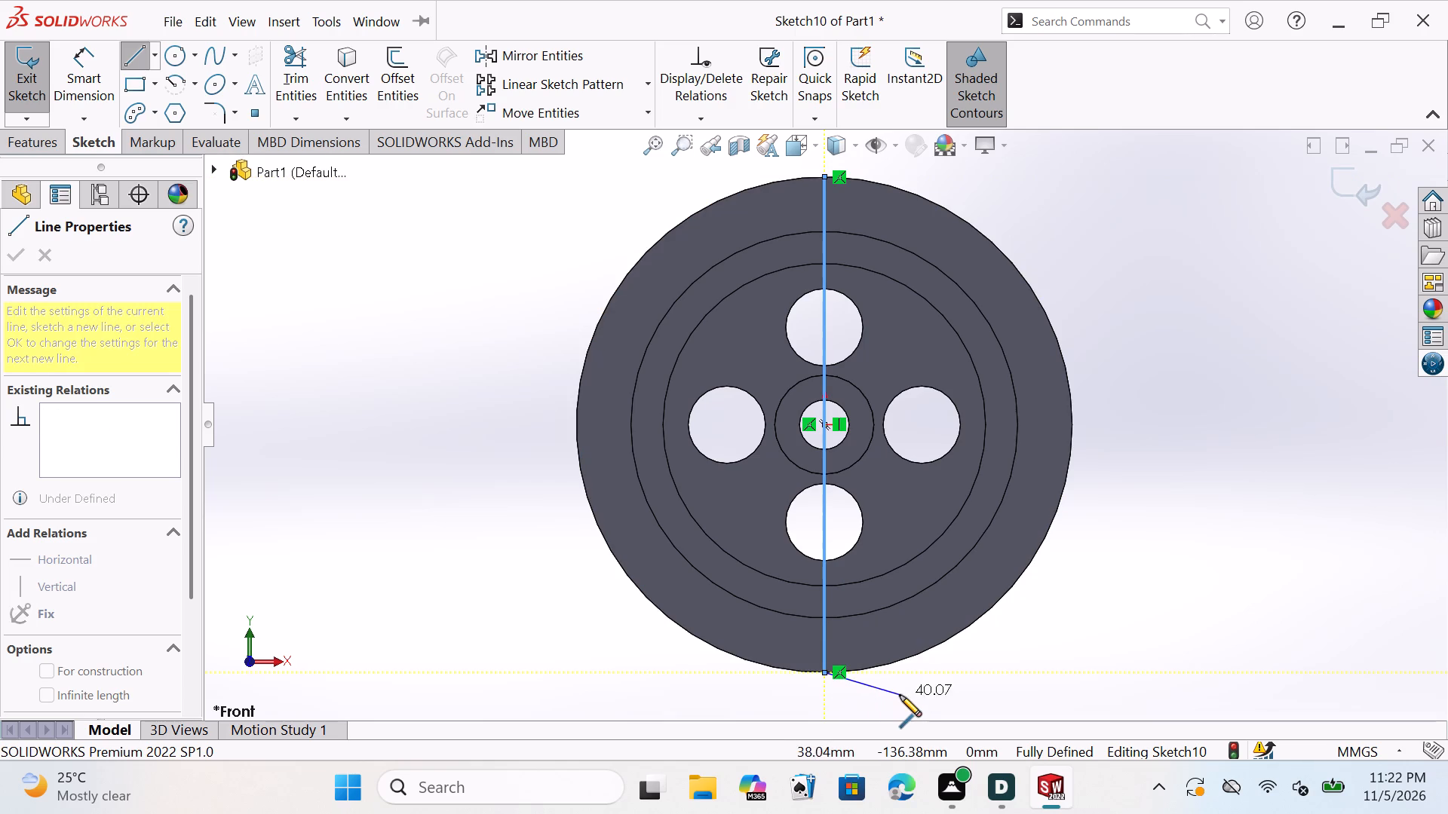
key("Escape")
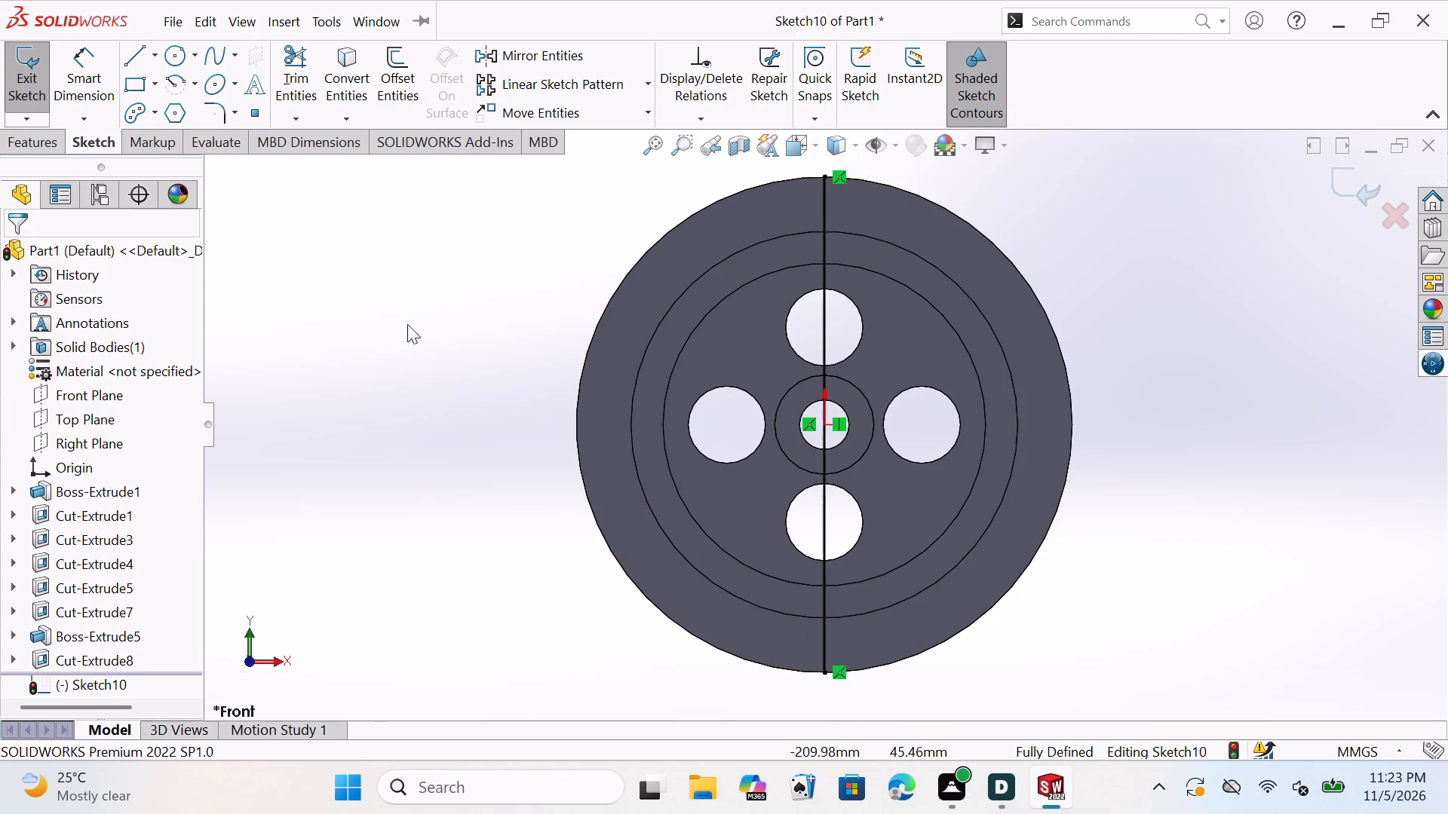
key("Escape")
key("Escape")
key("Escape")
key("Escape")
key("Escape")
key("Escape")
key("Escape")
key("Escape")
key("Escape")
key("Escape")
key("Escape")
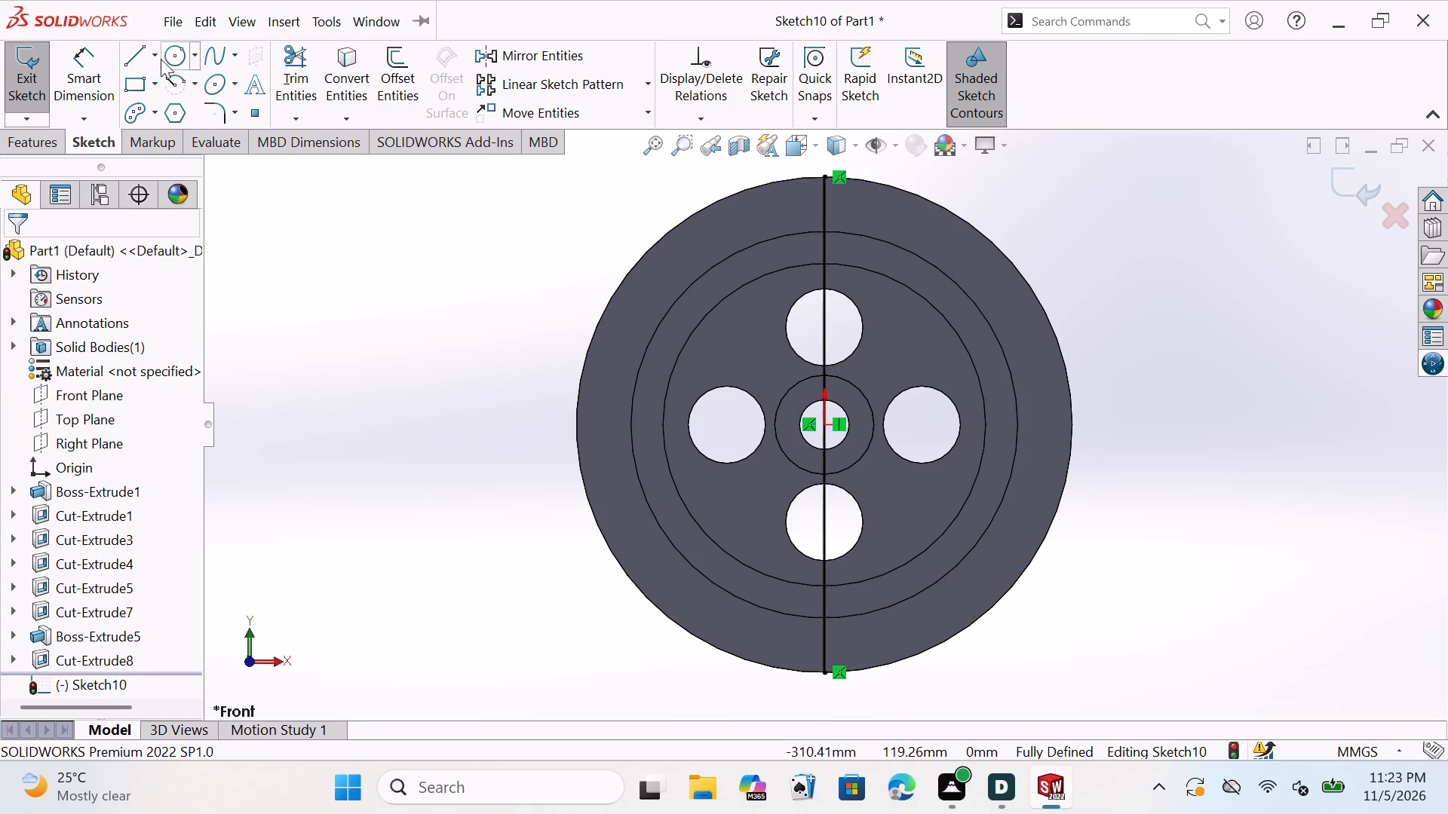
Sketch a horizontal line 250 mm long through the wheel's centre, from the left to the right of the outer rim.
left_click(137, 51)
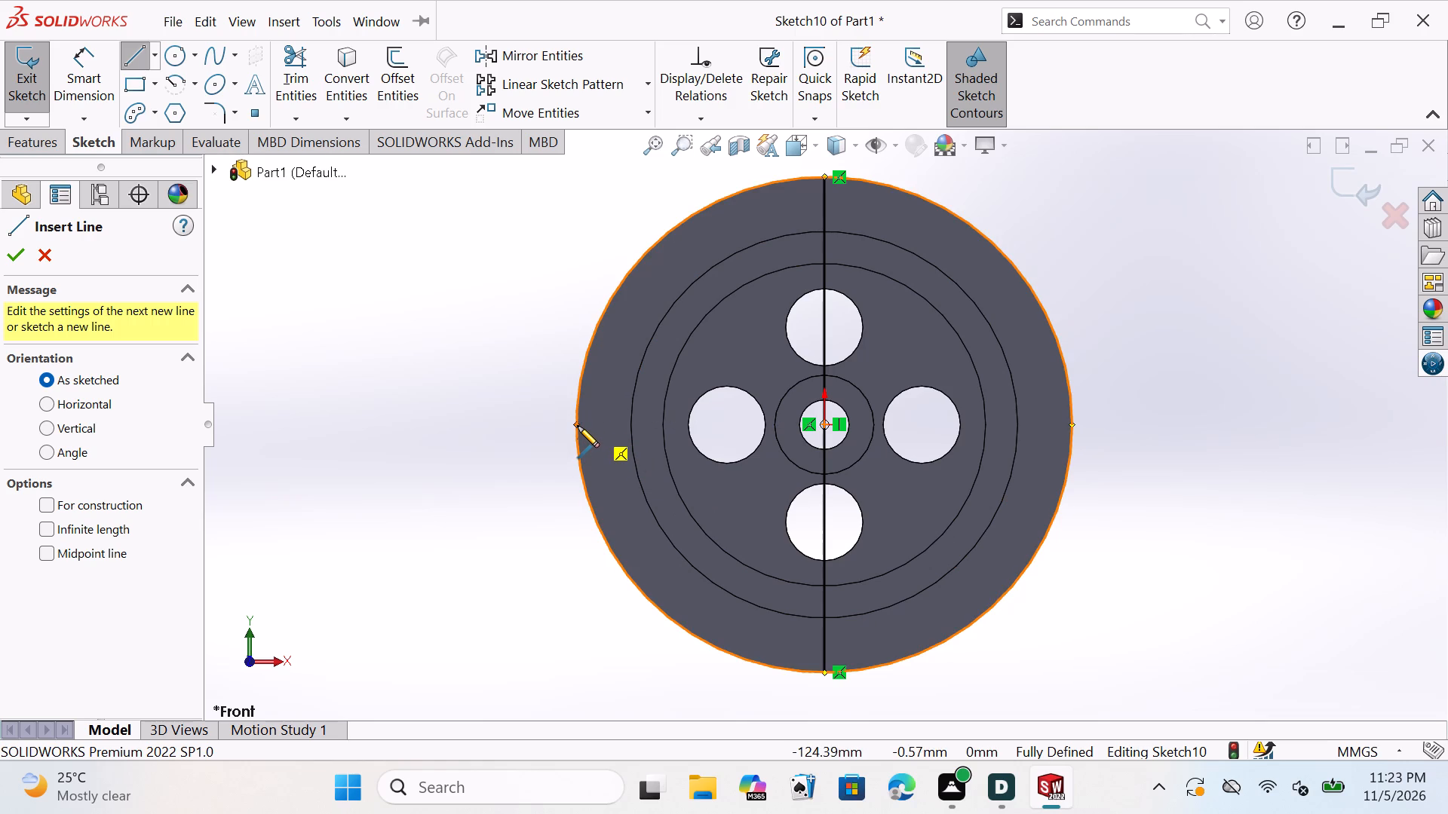
double_click(577, 425)
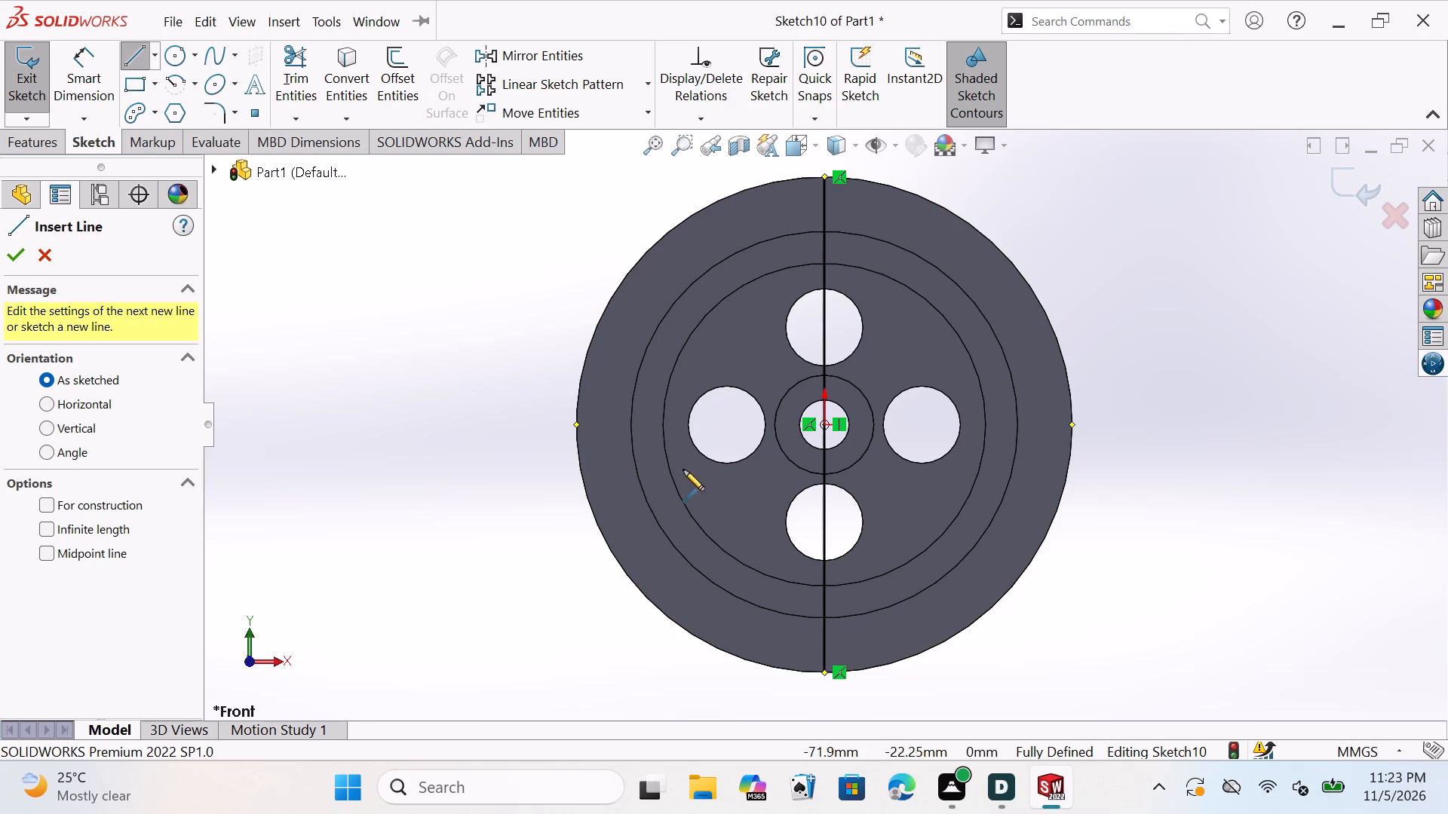
double_click(577, 424)
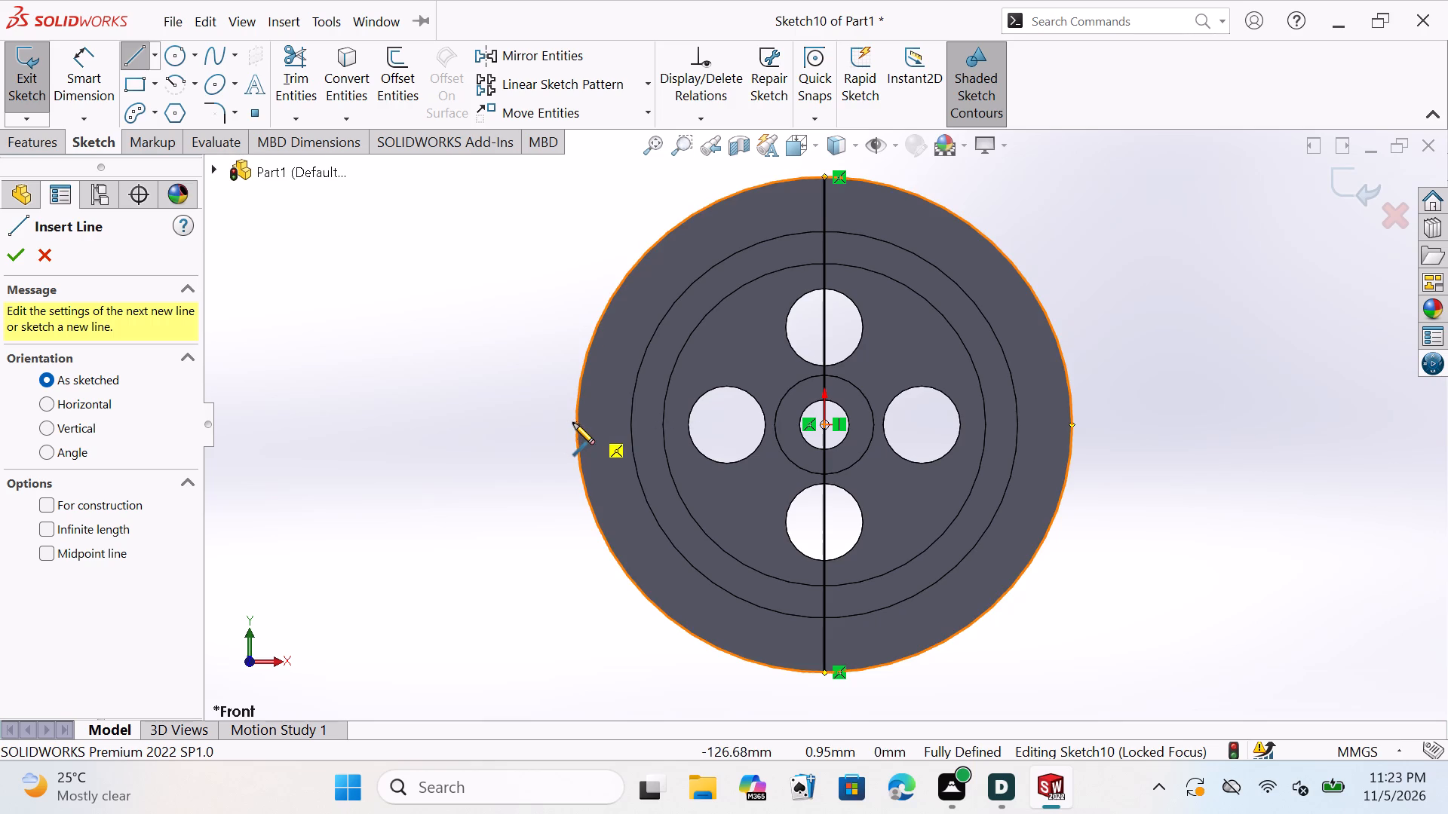
left_click(576, 423)
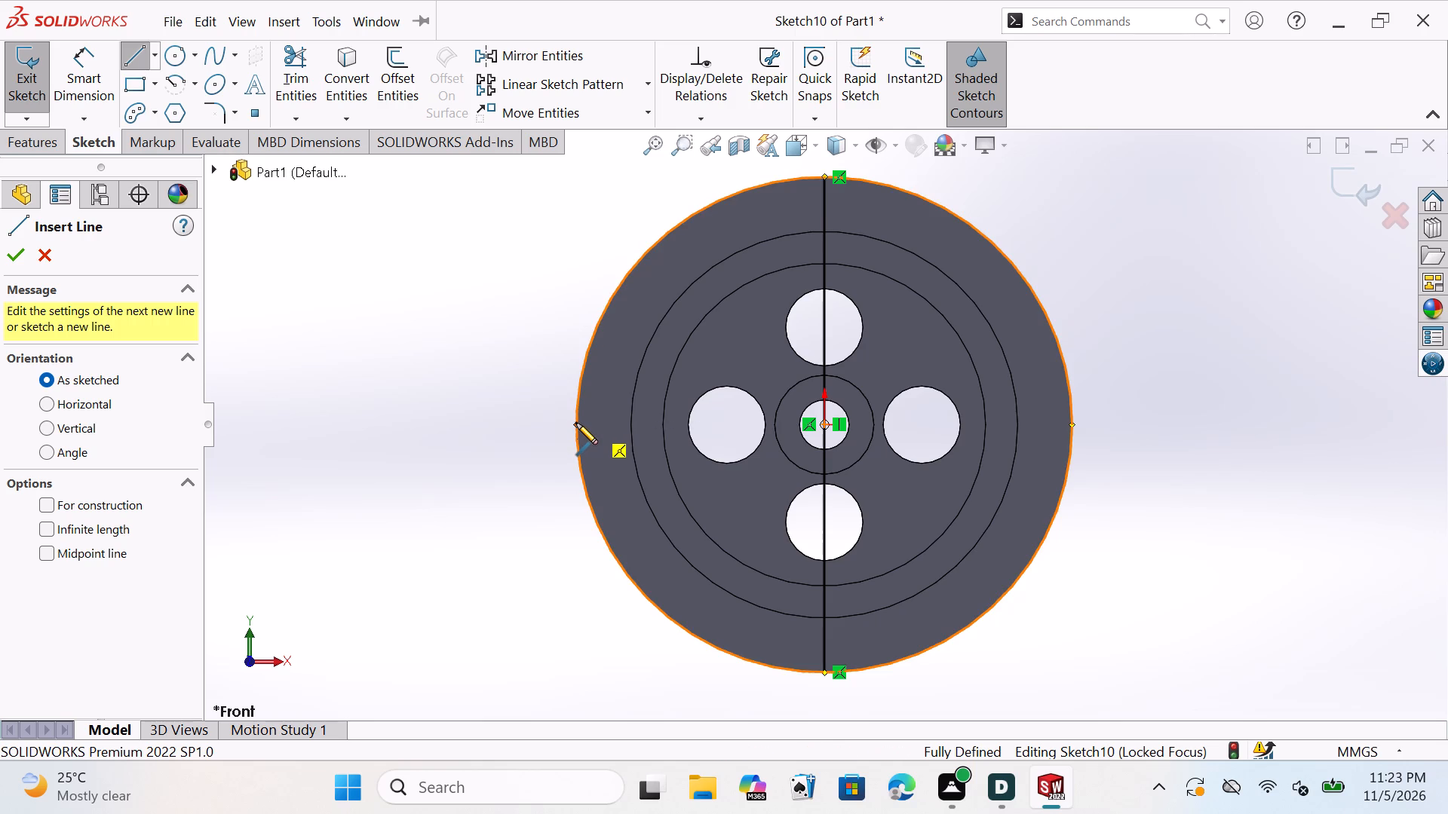
left_click(1071, 424)
key("Escape")
key("Escape")
key("Escape")
key("Escape")
key("Escape")
key("Escape")
key("Escape")
key("Escape")
key("Escape")
key("Escape")
key("Escape")
key("Escape")
key("Escape")
key("Escape")
key("Escape")
key("Escape")
key("Escape")
key("Escape")
key("Escape")
key("Escape")
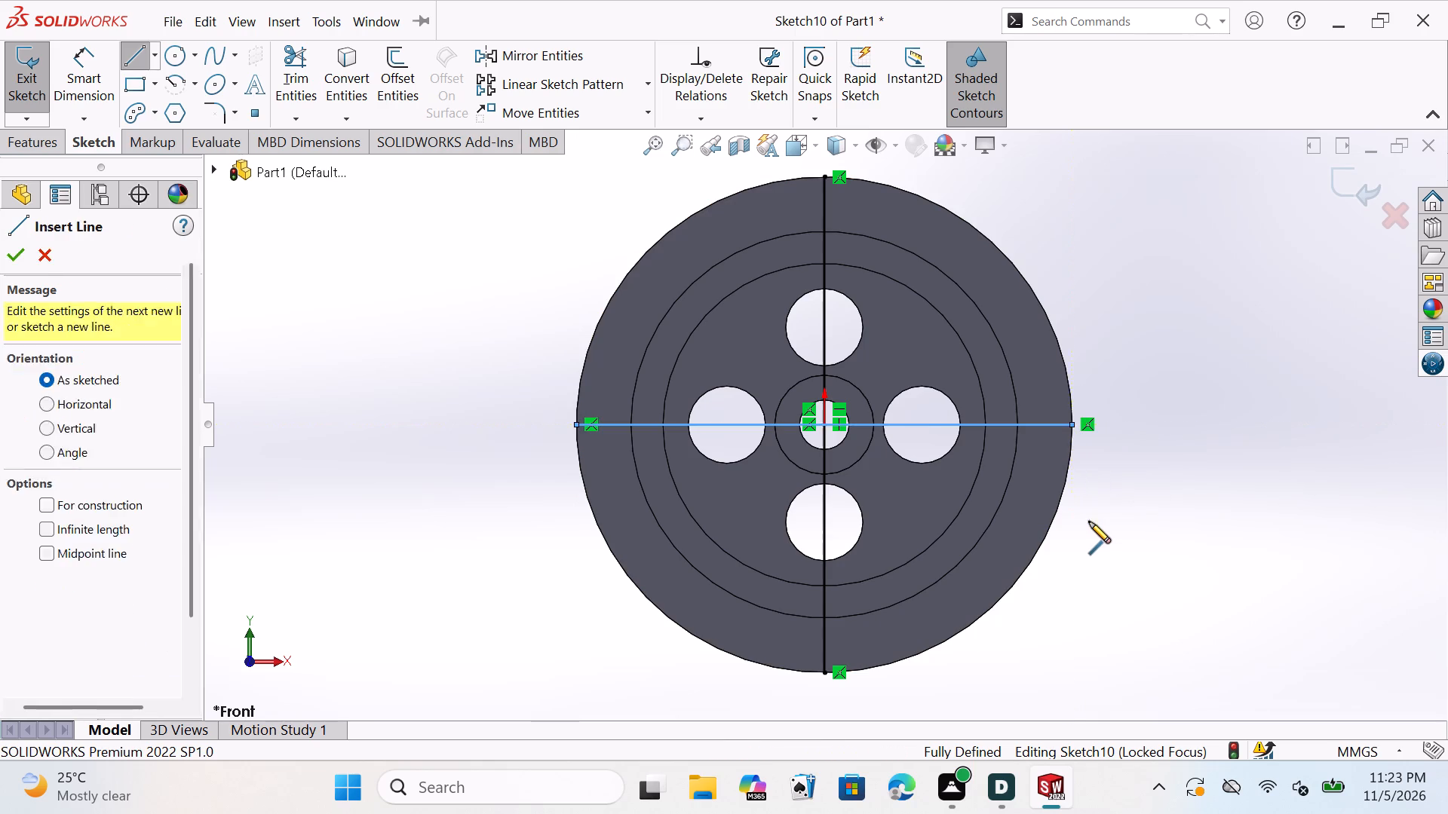
key("Escape")
key("Escape")
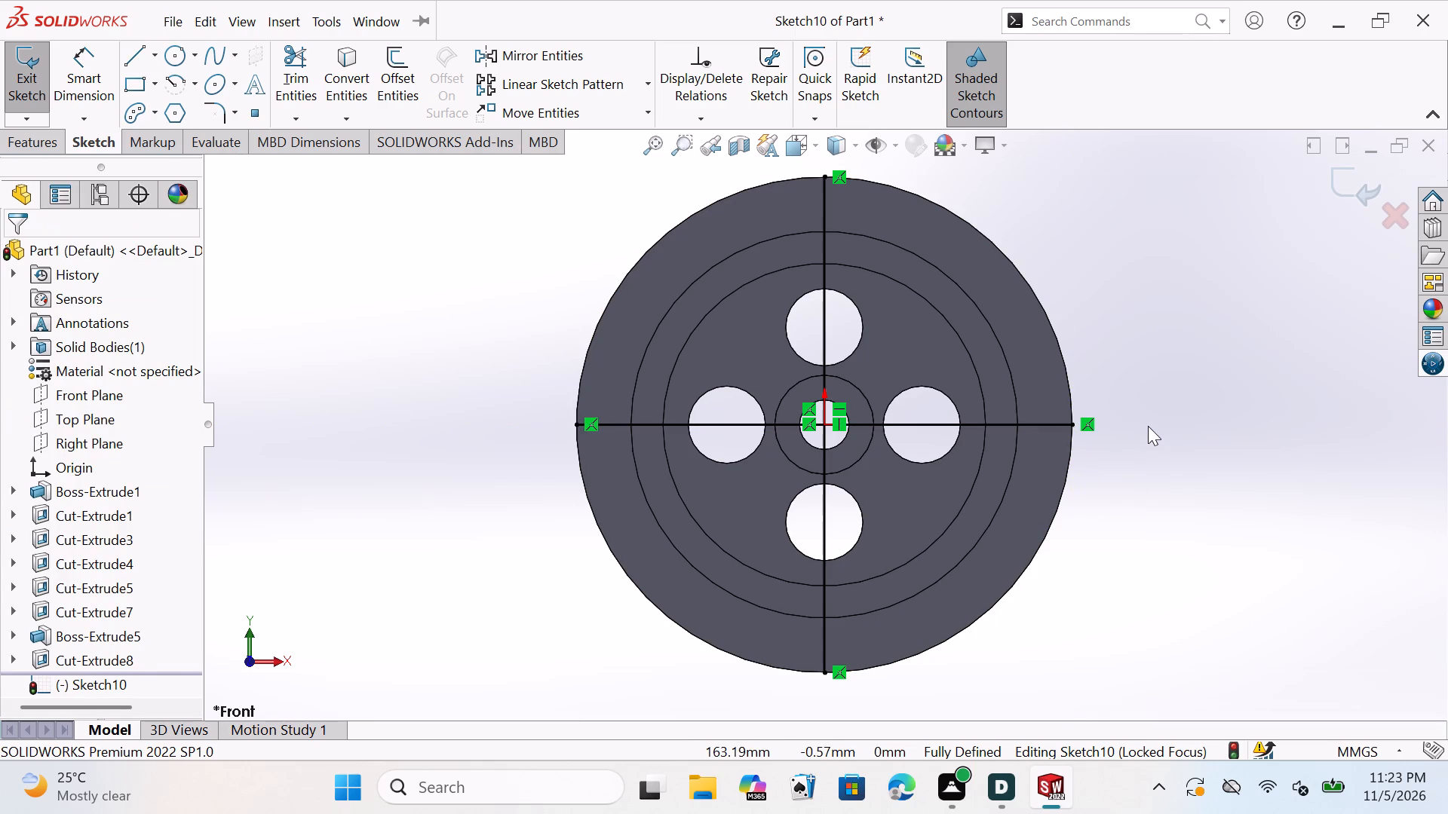
key("Escape")
key("Escape")
key("Escape")
key("Escape")
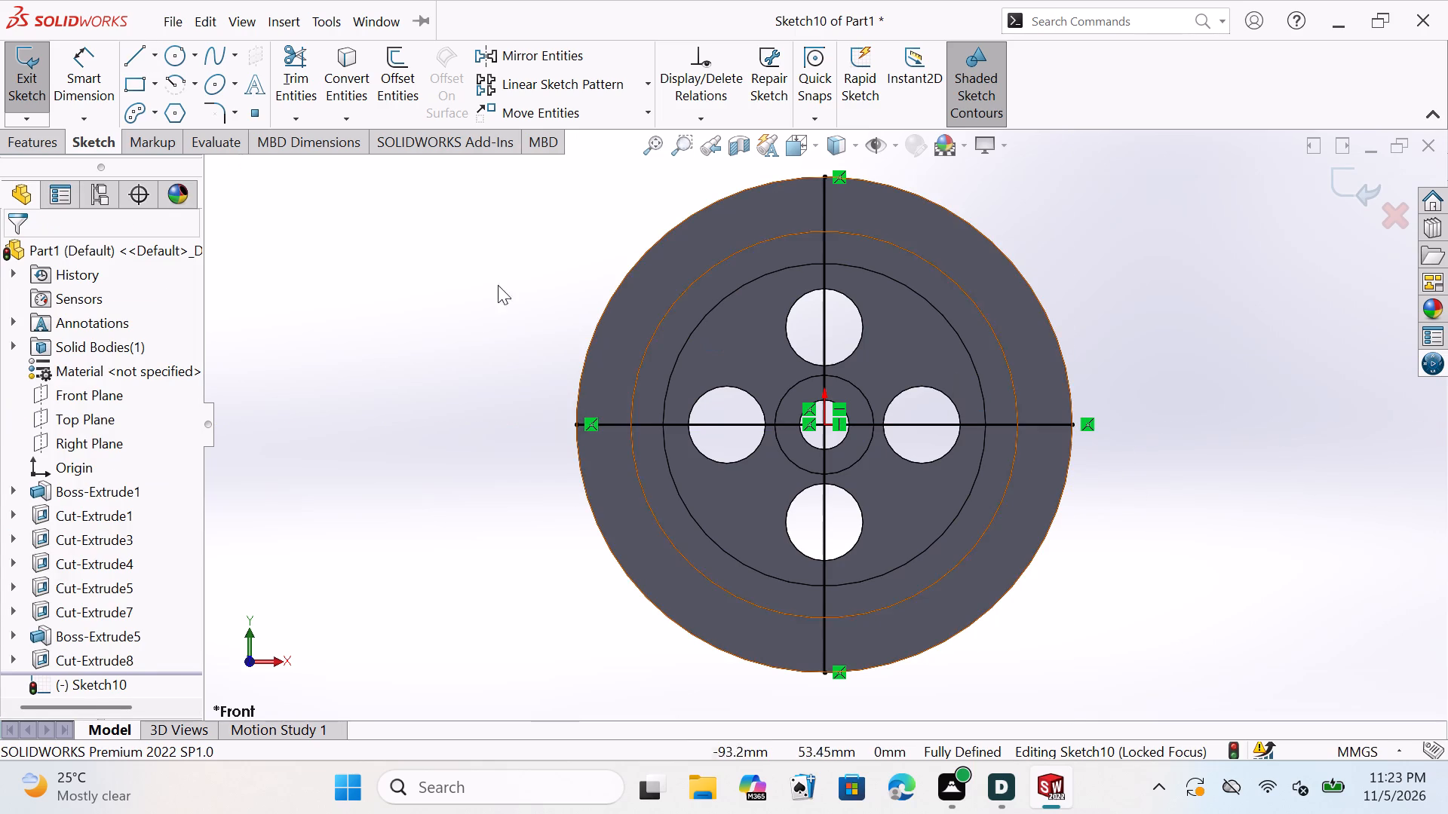
key("Escape")
key("Escape")
key("Escape")
key("Escape")
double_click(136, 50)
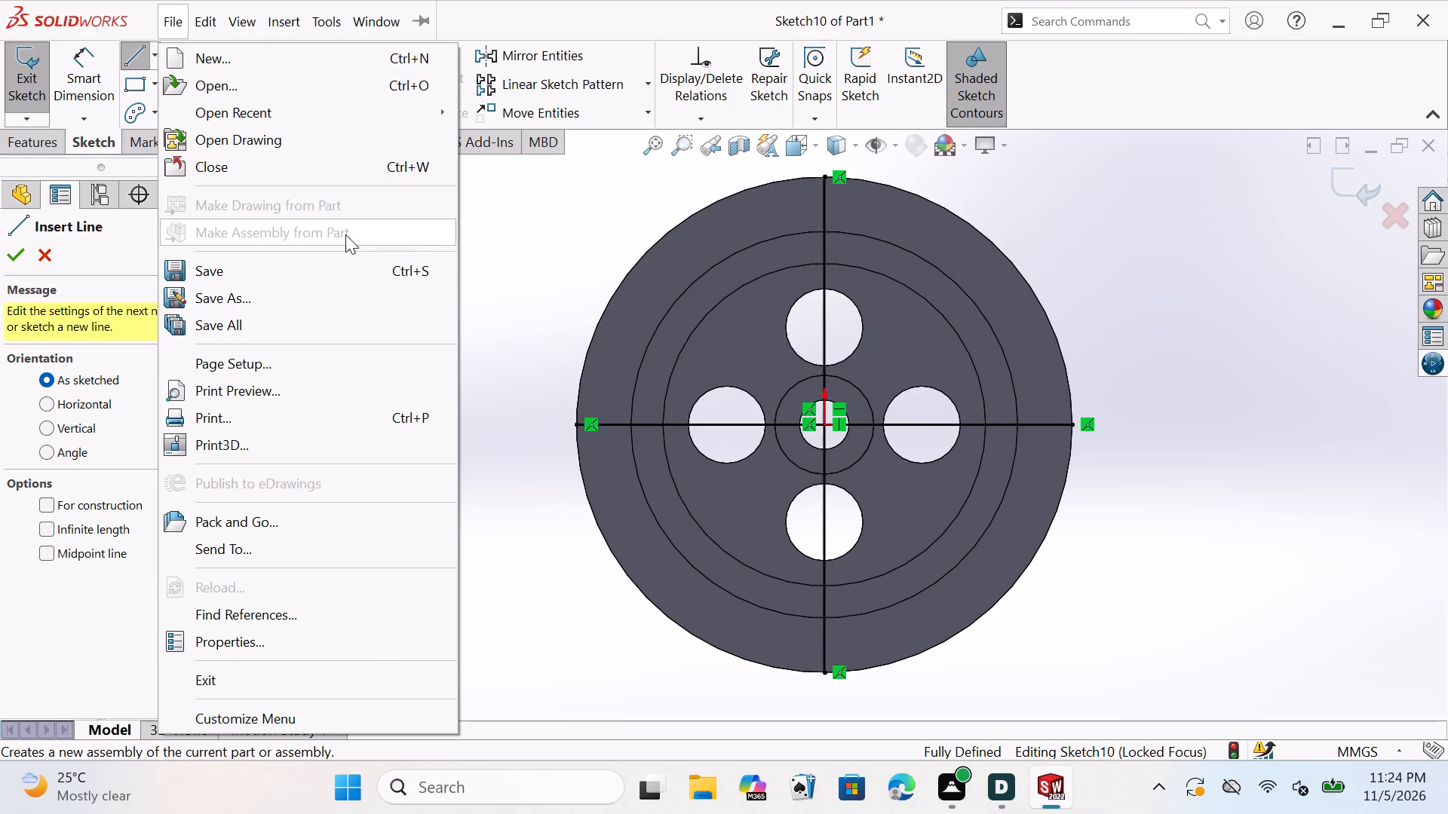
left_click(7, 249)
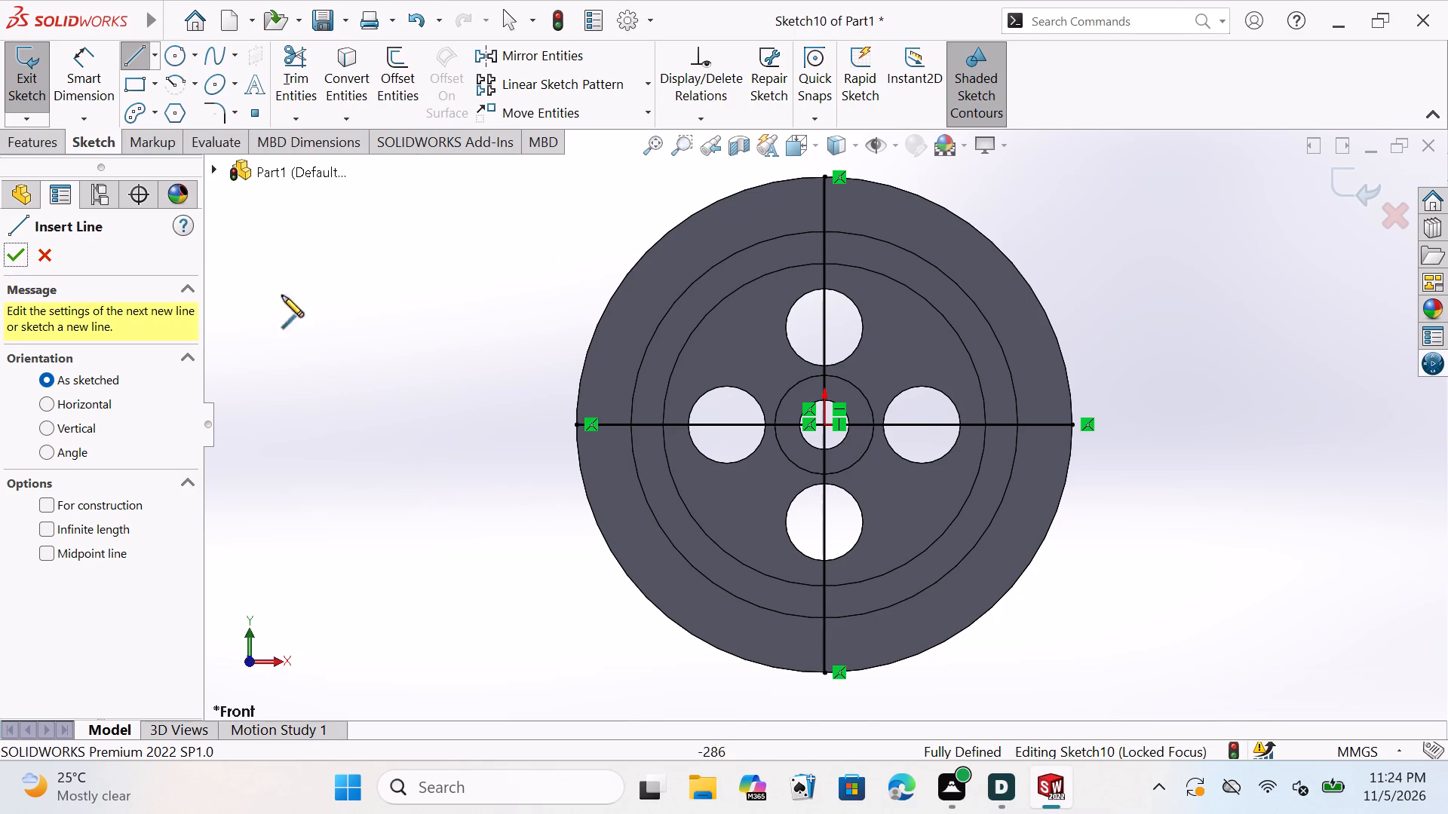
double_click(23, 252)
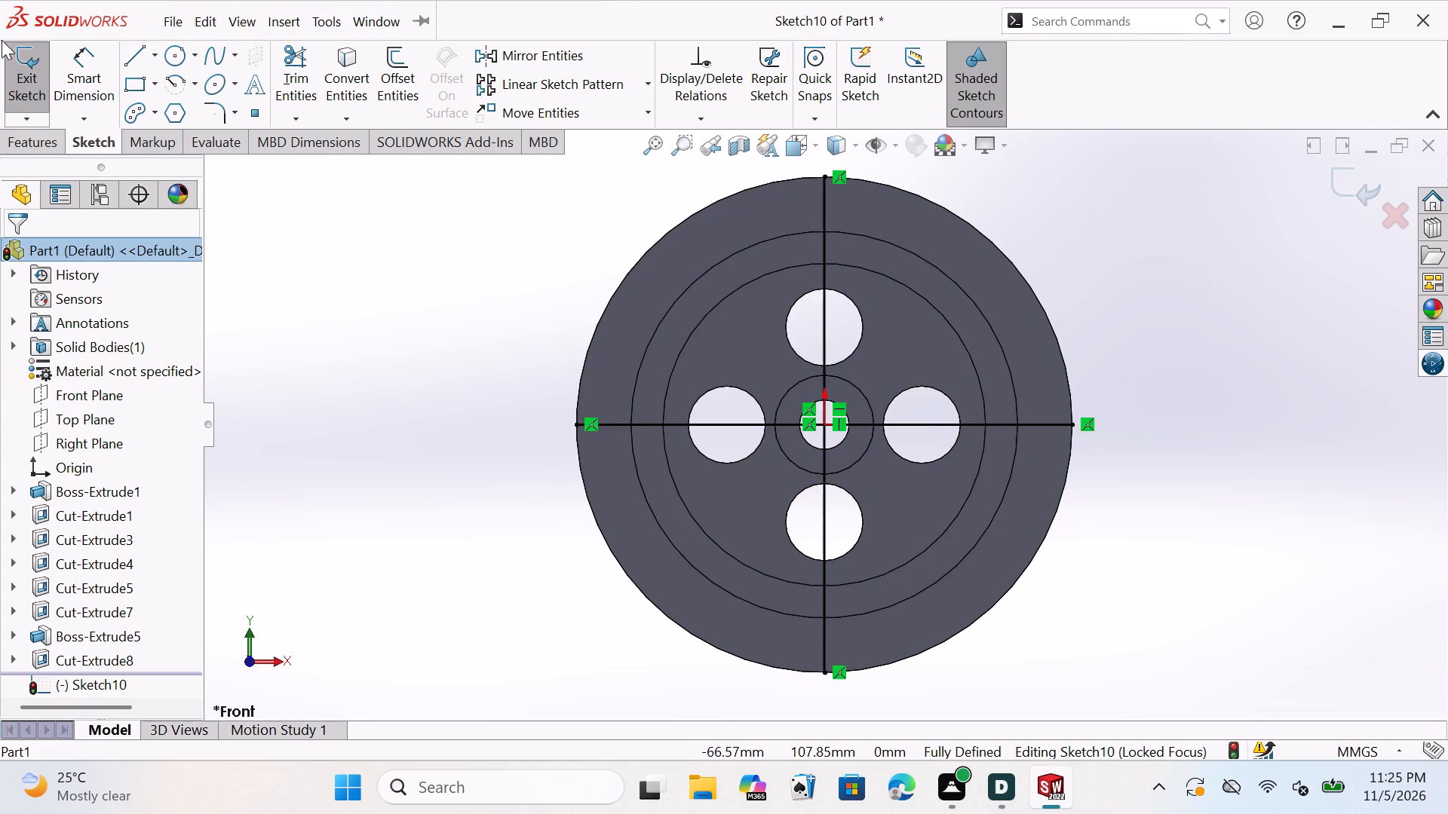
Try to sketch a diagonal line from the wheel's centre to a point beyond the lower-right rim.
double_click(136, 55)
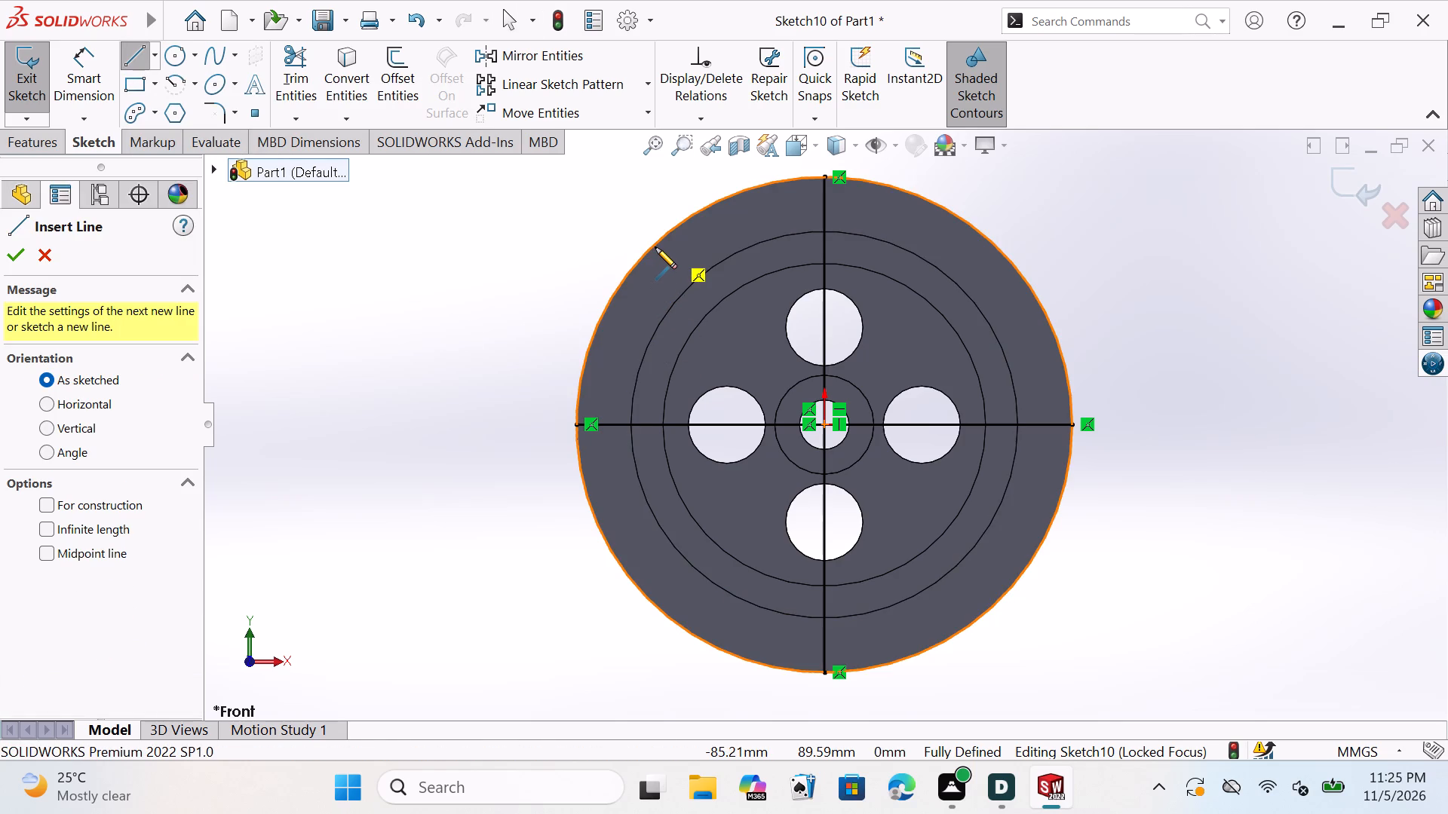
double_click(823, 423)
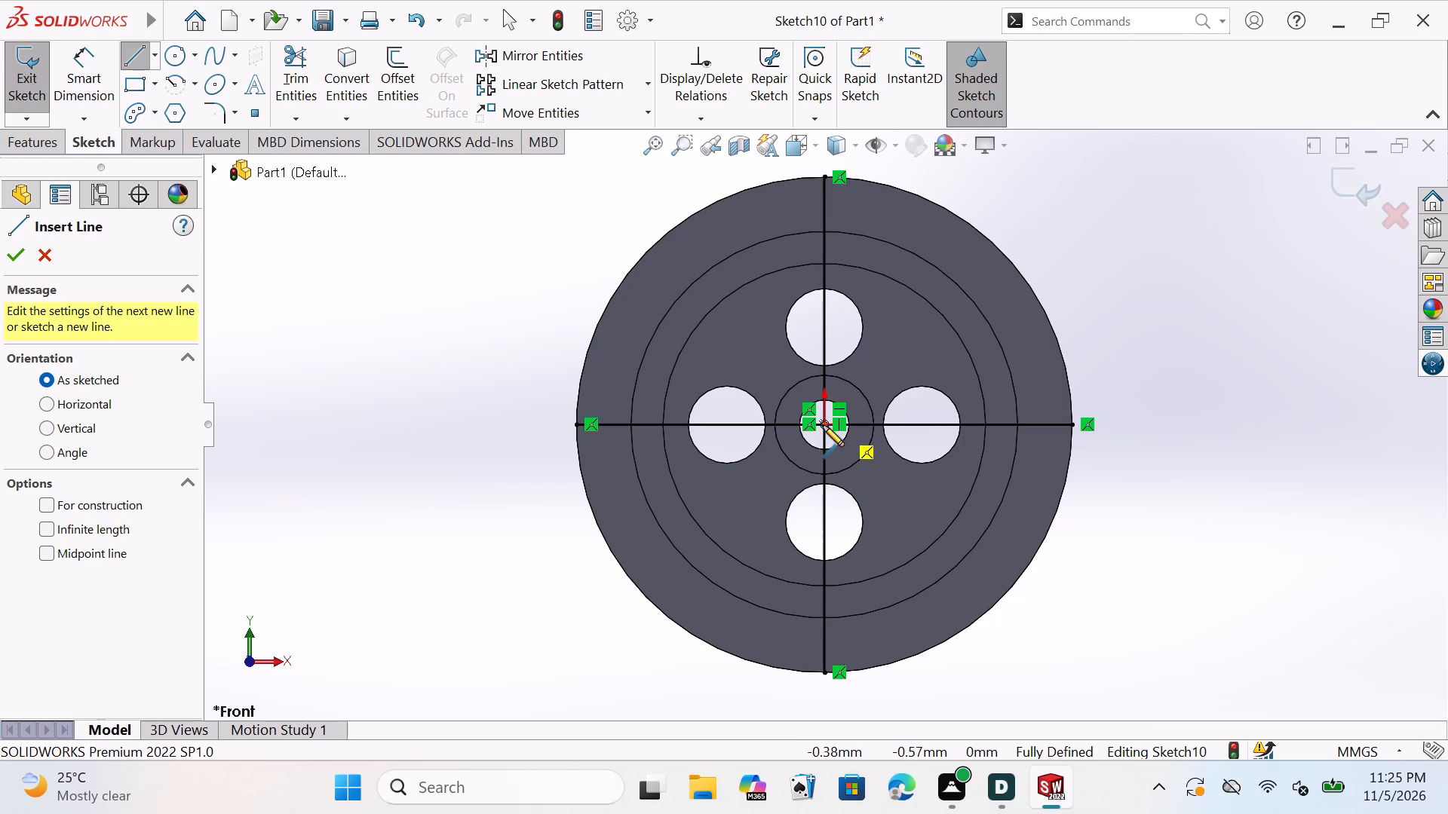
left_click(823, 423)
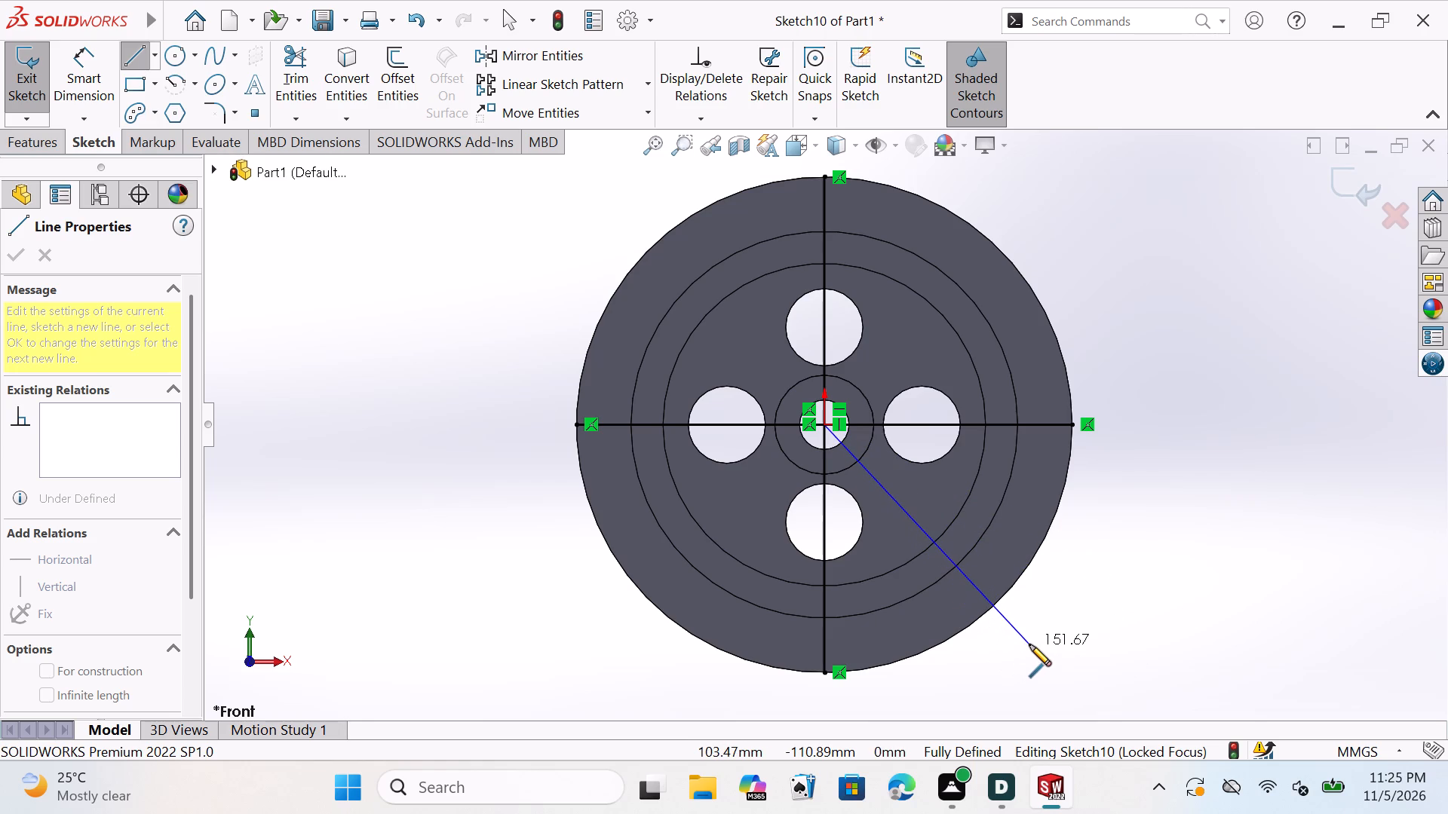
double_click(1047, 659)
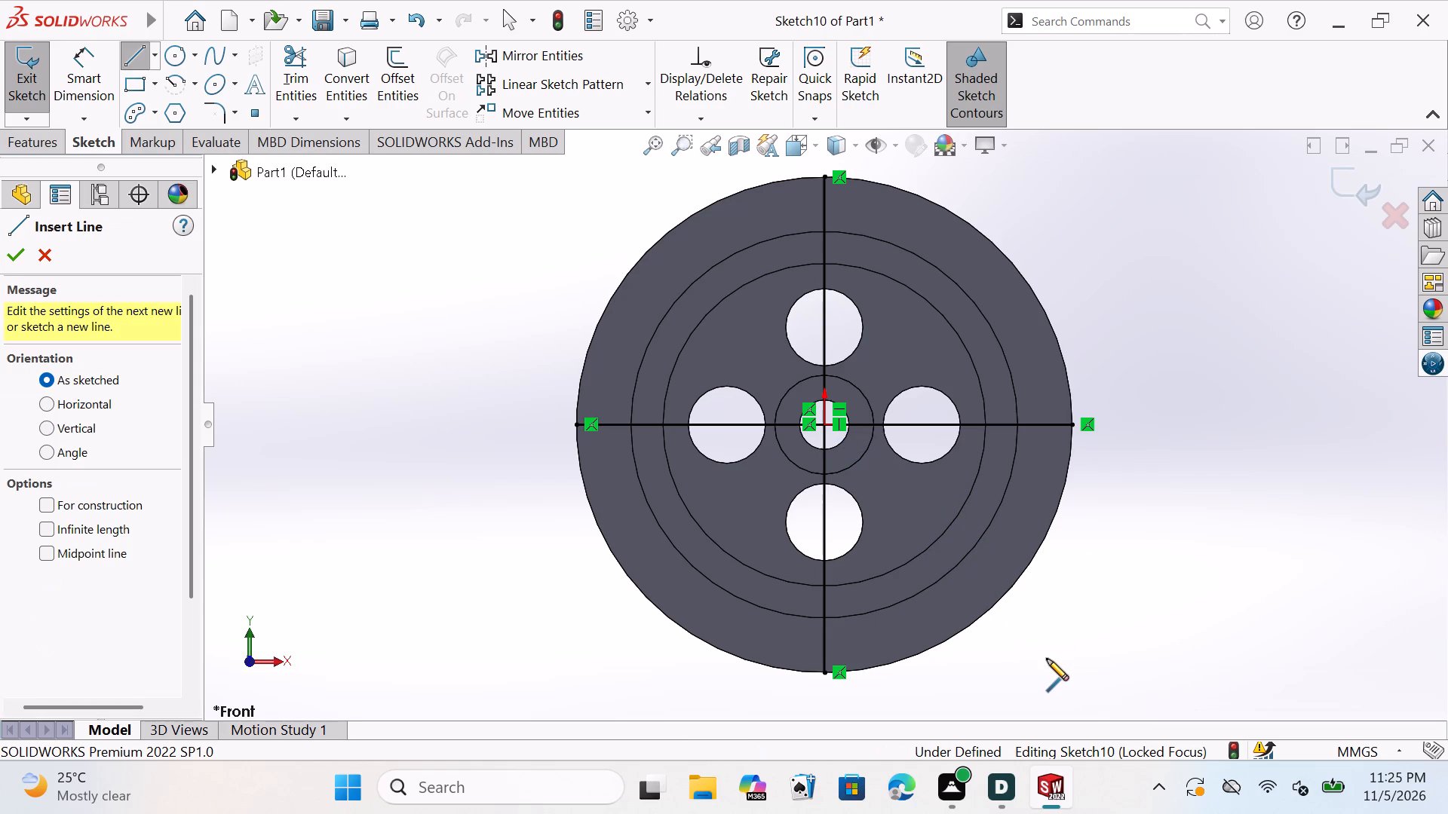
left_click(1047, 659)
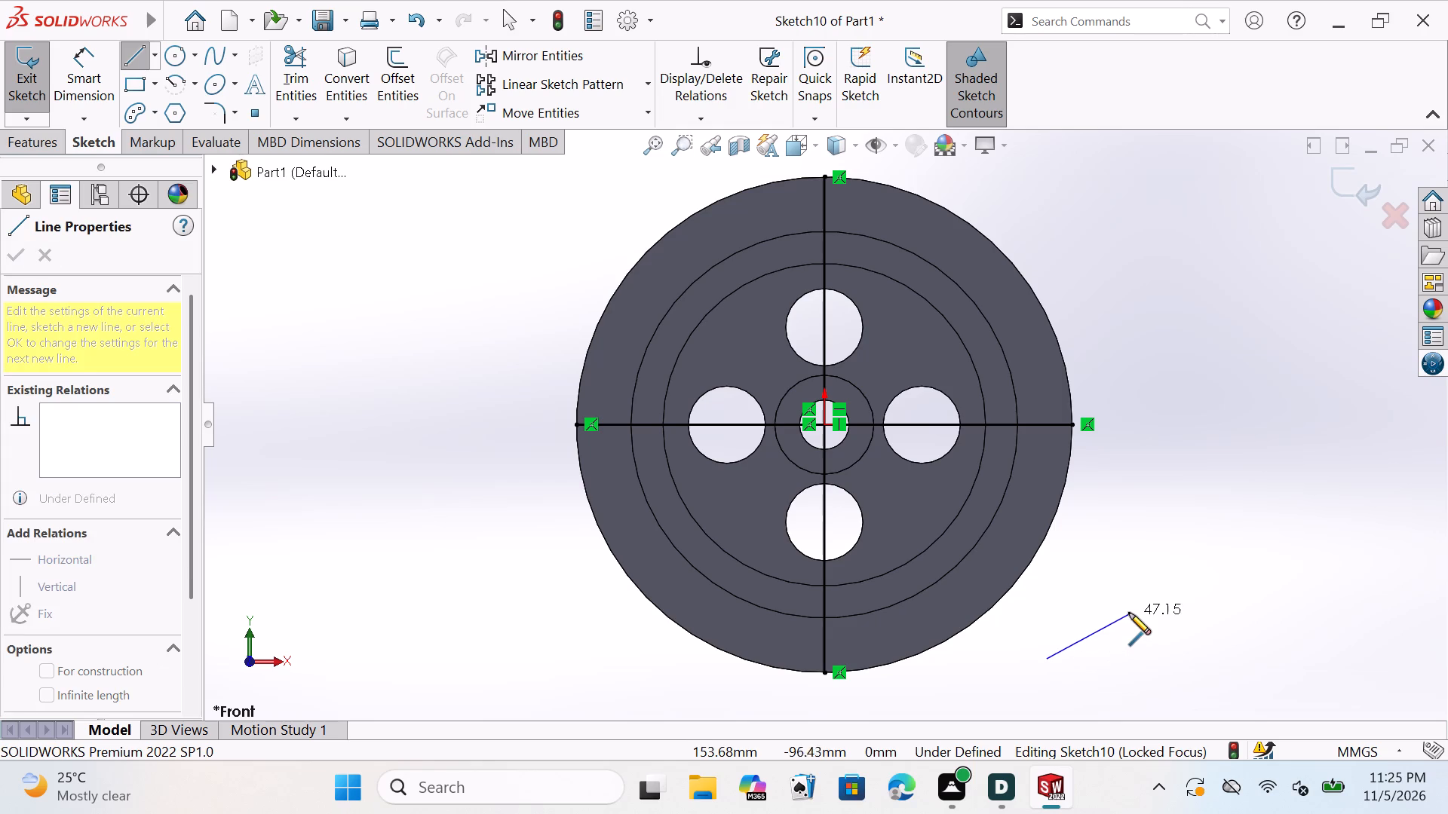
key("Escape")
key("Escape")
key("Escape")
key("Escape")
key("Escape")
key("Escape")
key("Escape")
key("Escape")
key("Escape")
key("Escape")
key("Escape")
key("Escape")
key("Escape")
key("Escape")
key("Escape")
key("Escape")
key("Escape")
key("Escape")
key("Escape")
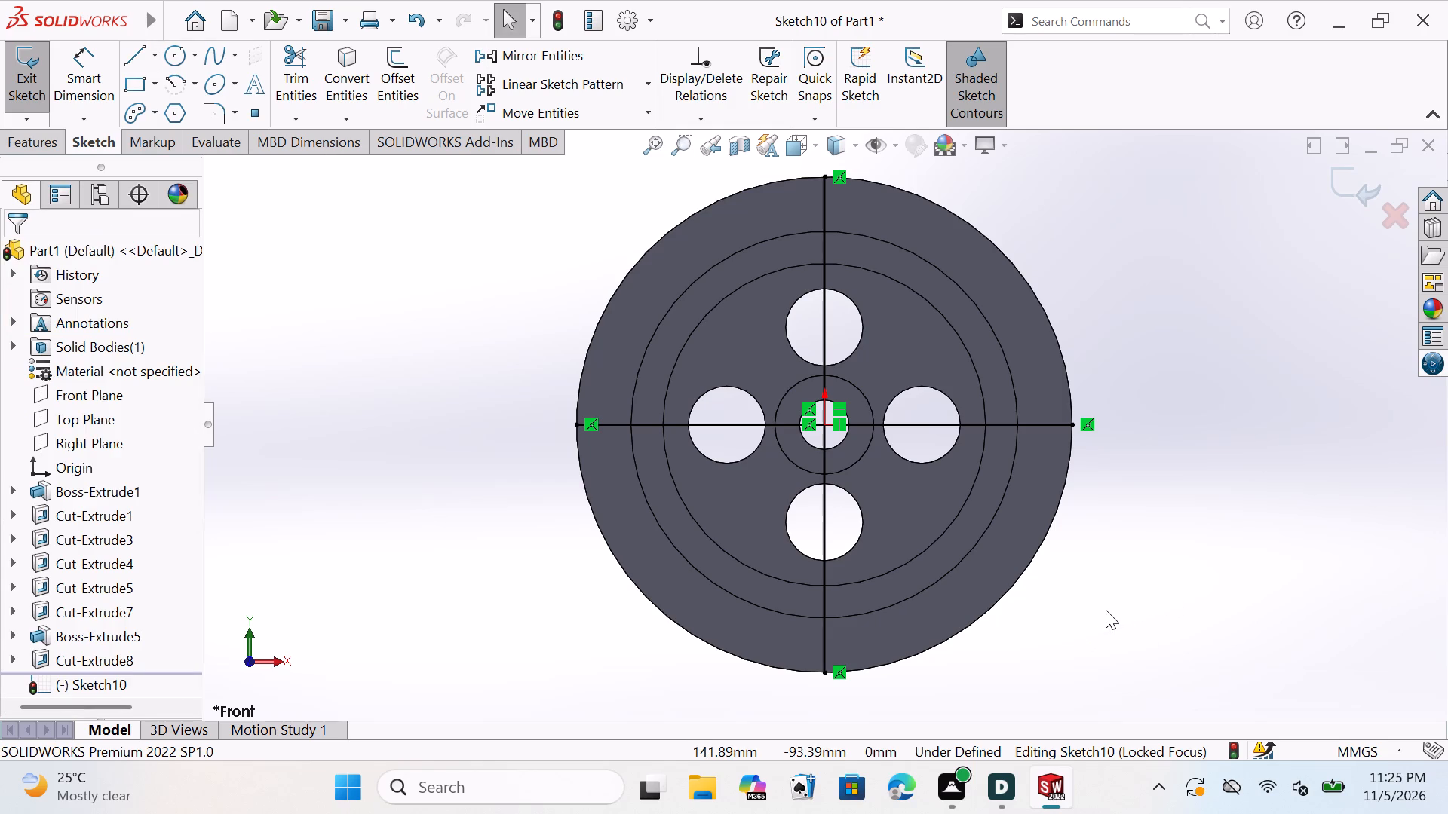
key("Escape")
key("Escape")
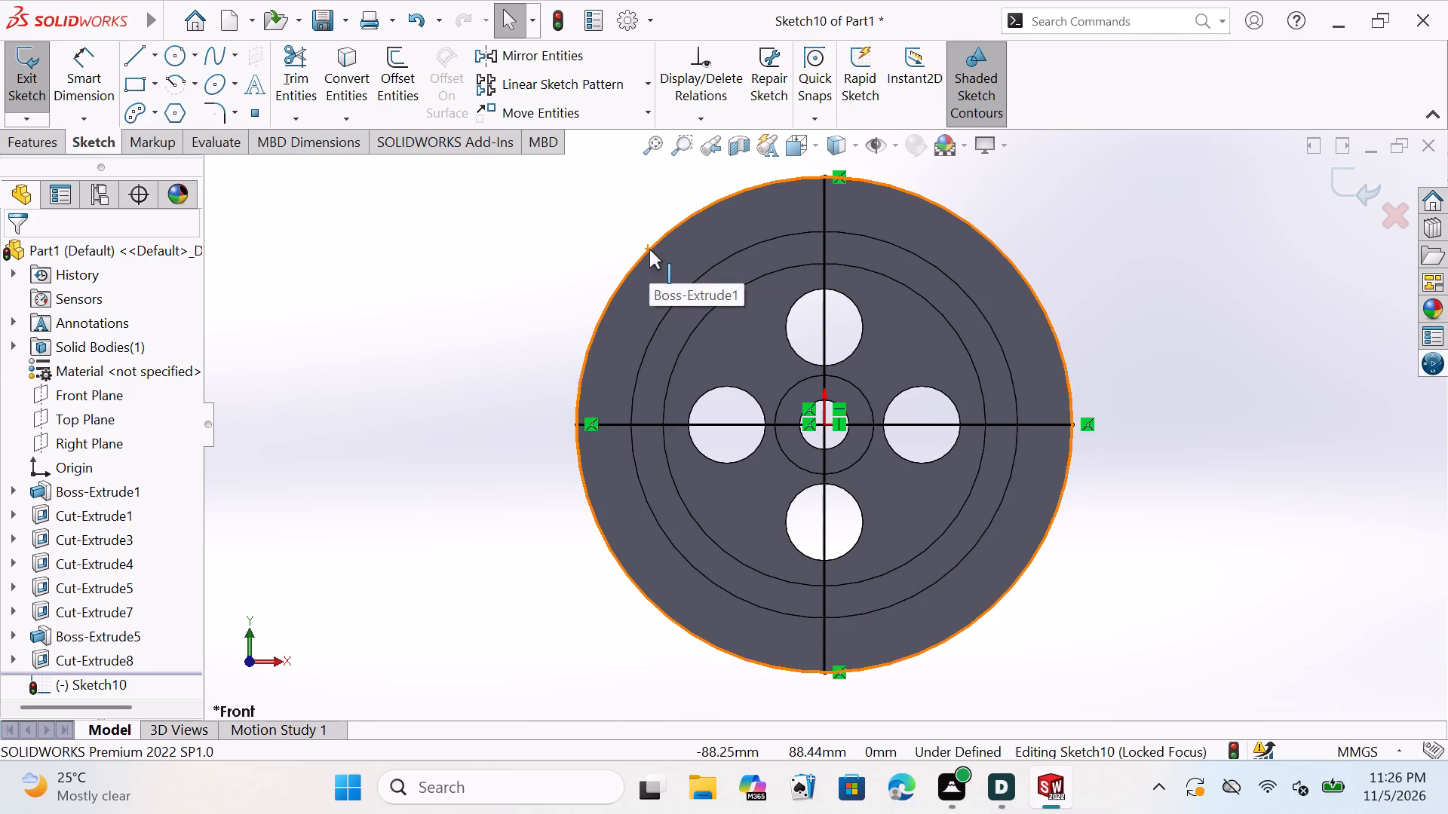
Sketch a diagonal line about 133 mm long from the wheel's centre past the upper-right rim, midway between the vertical and horizontal lines.
left_click(131, 59)
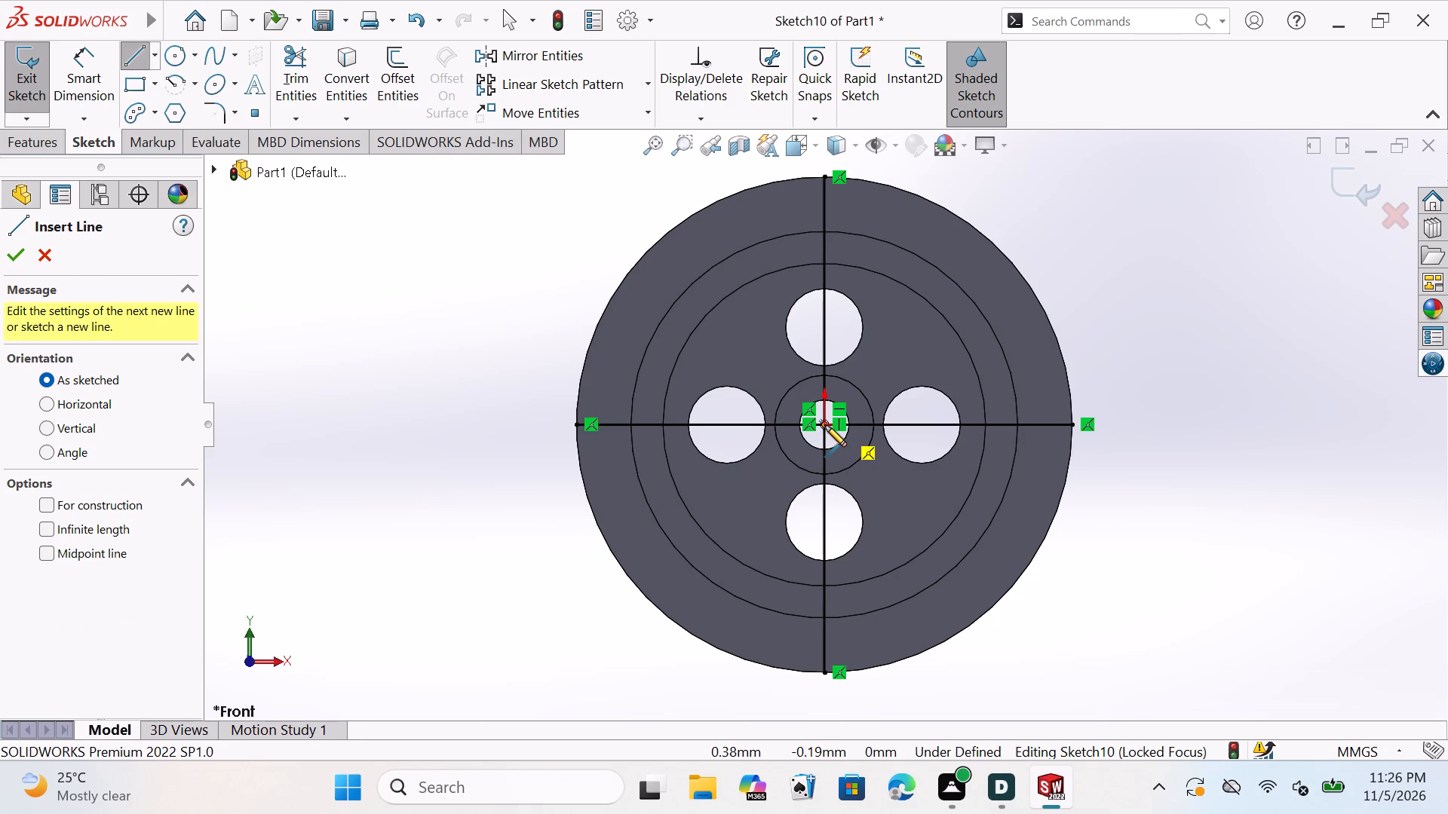
left_click(825, 425)
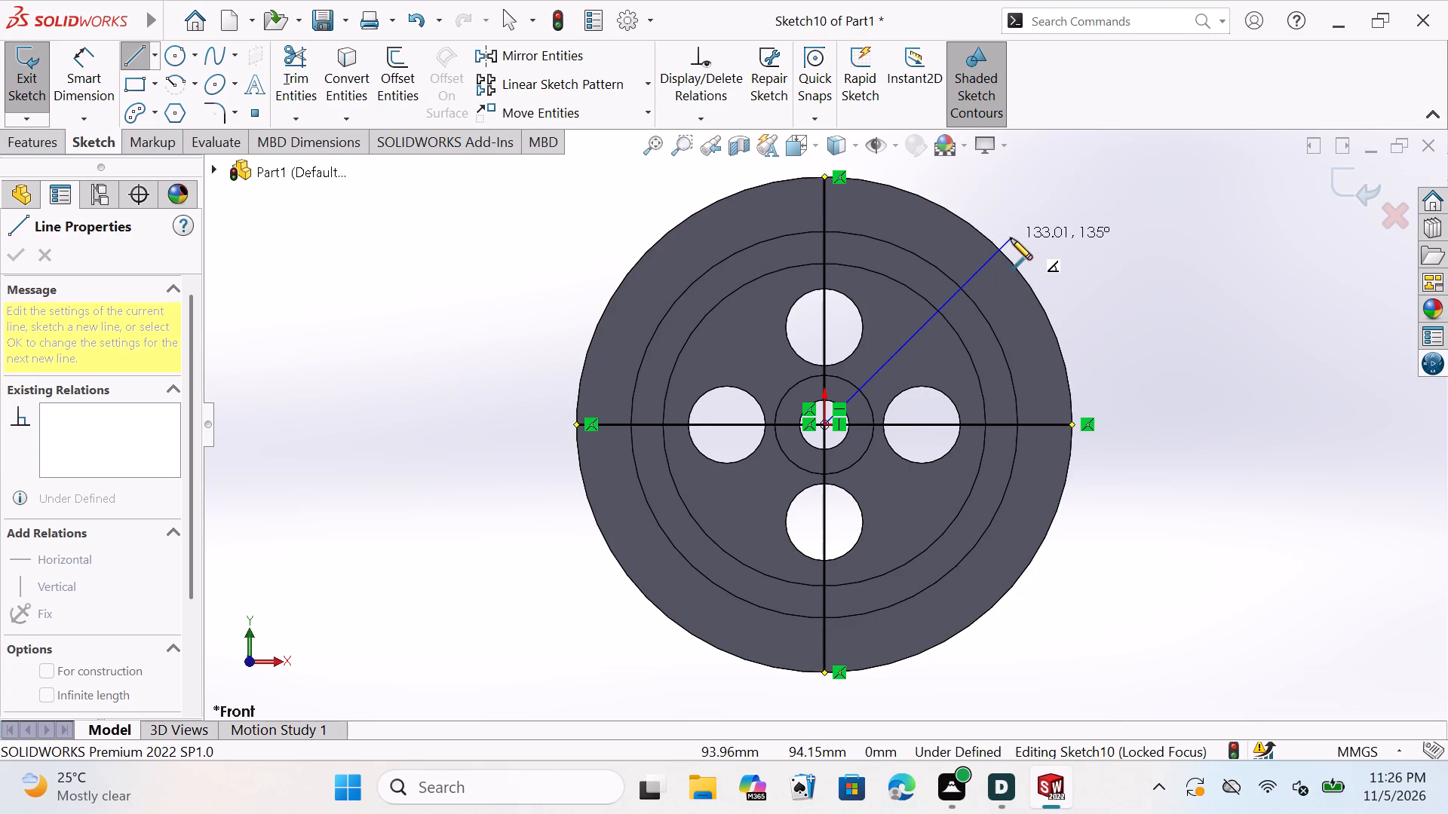
left_click(1011, 238)
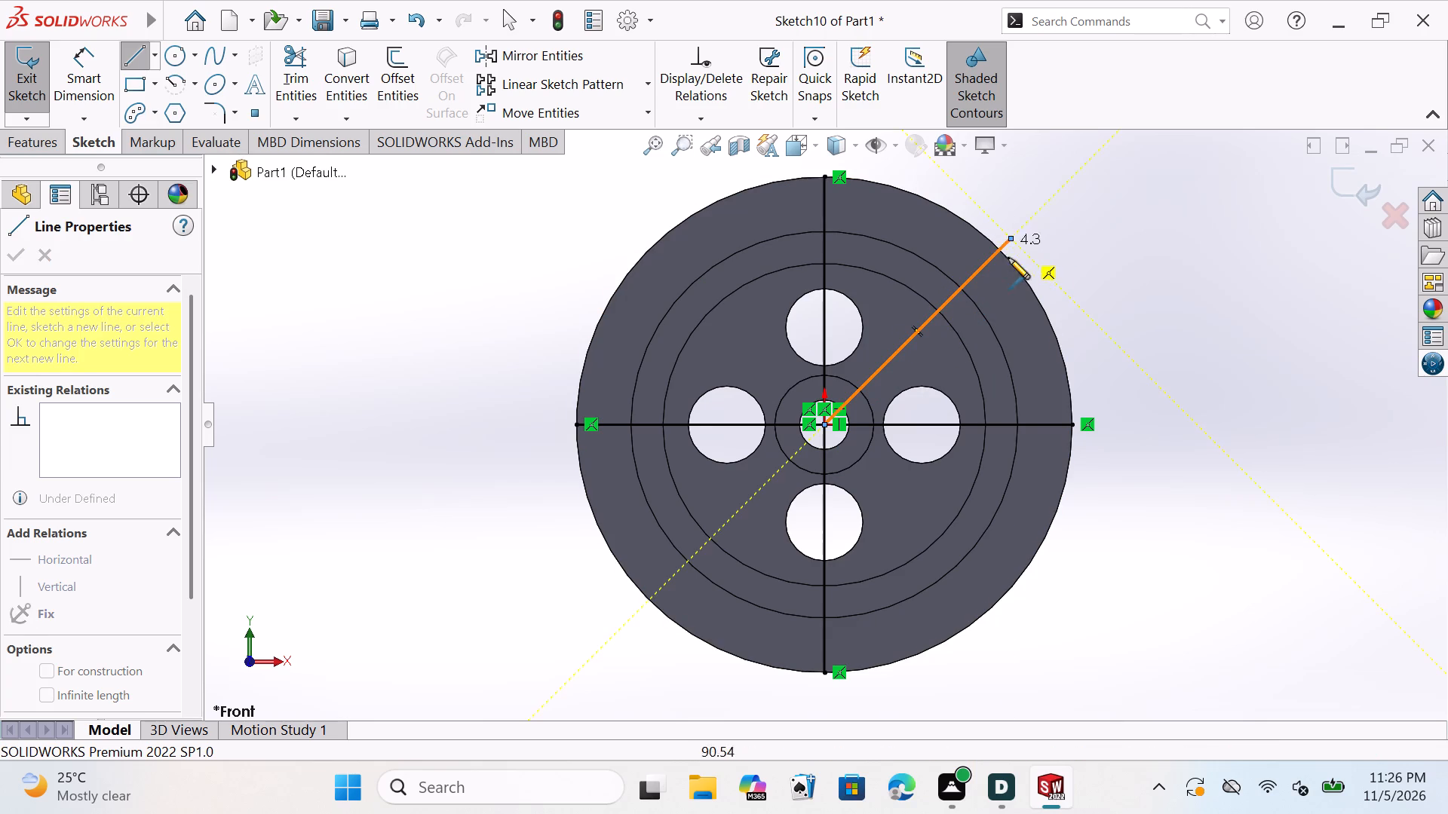
key("Escape")
key("Escape")
key("Escape")
key("Escape")
key("Escape")
key("Escape")
key("Escape")
key("Escape")
key("Escape")
key("Escape")
key("Escape")
key("Escape")
key("Escape")
key("Escape")
key("Escape")
key("Escape")
key("Escape")
key("Escape")
key("Escape")
key("Escape")
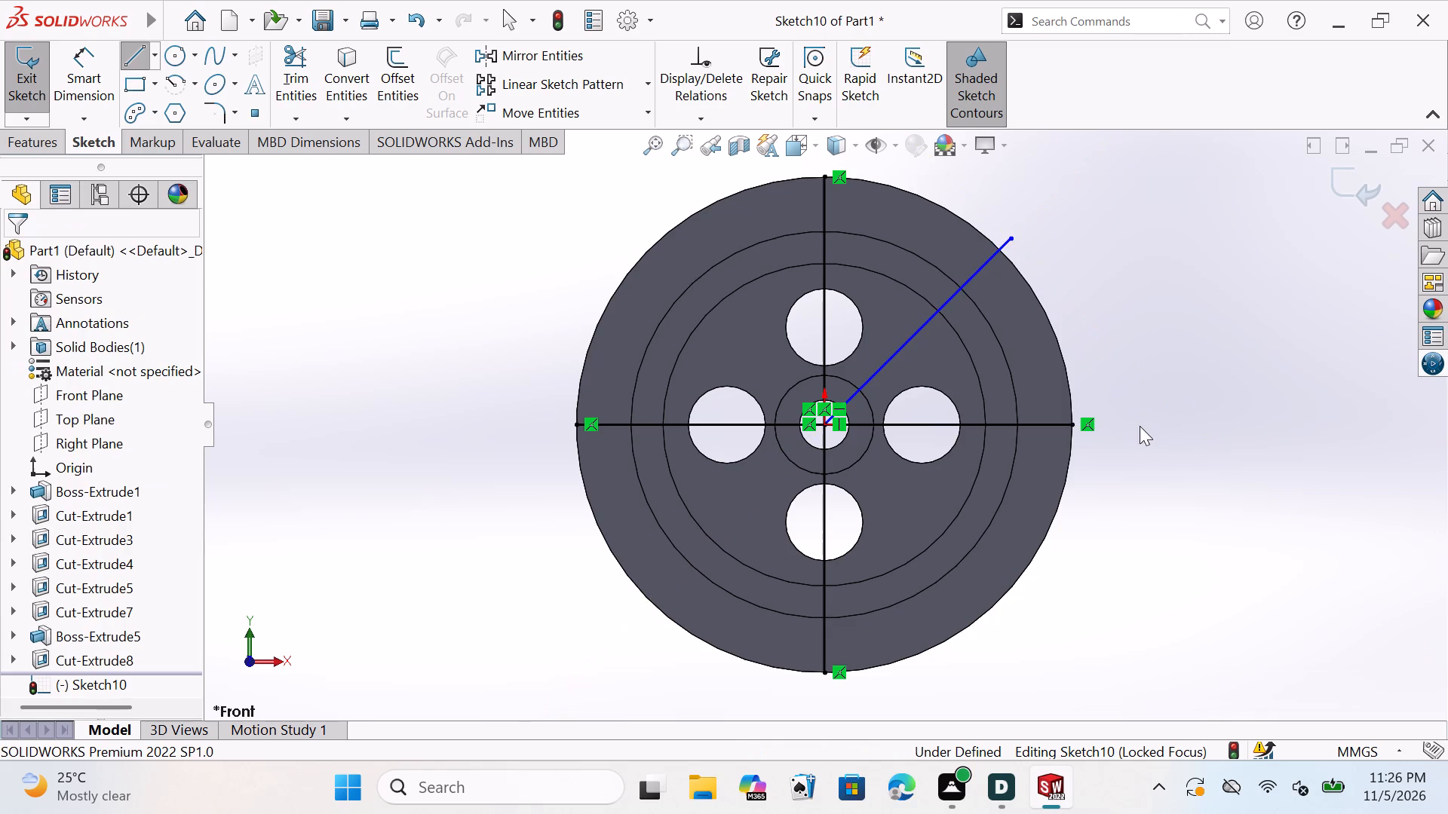
key("Escape")
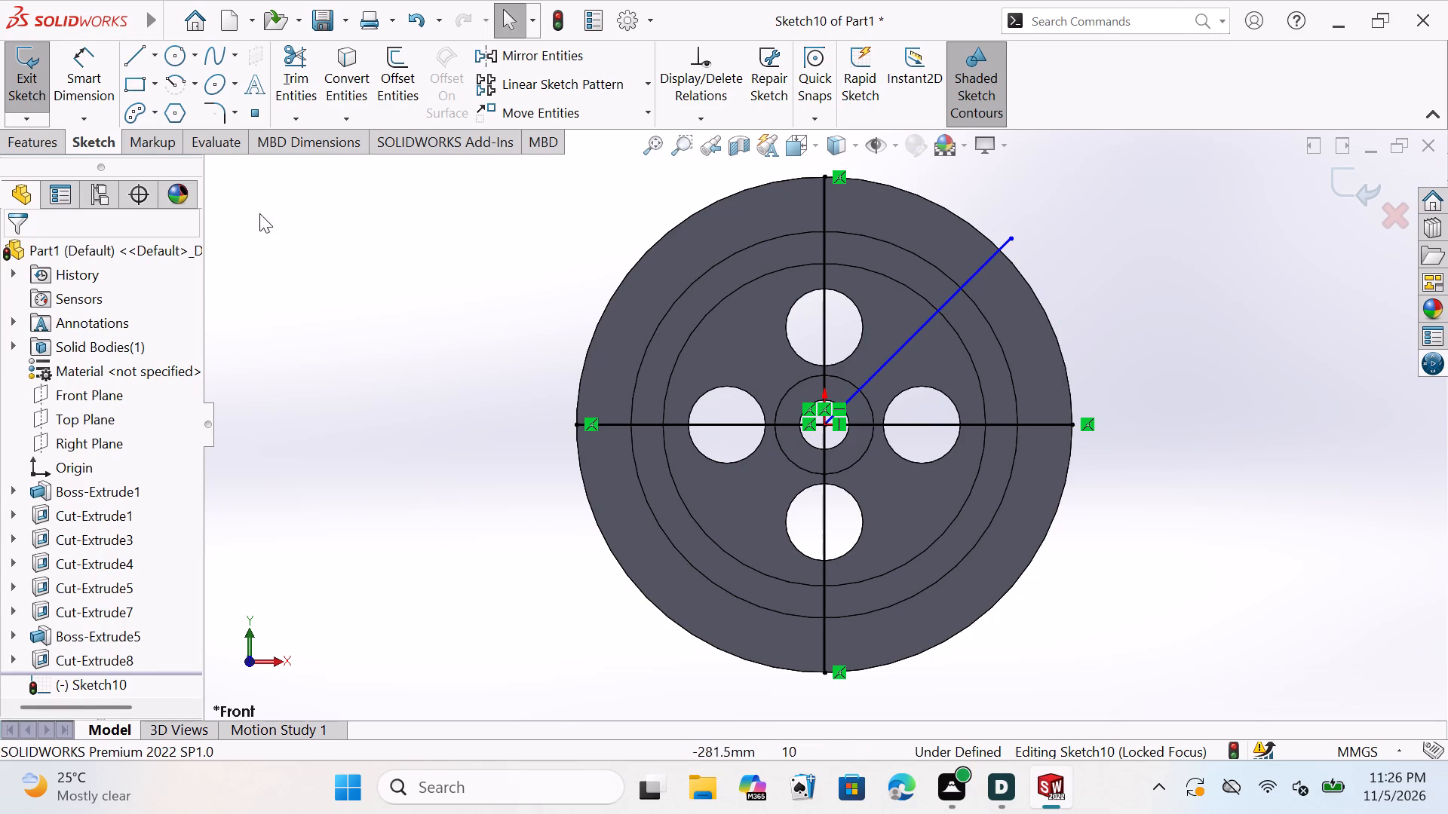
Sketch a line about 156 mm long from the wheel's centre past the lower-left rim, at 45° and in line with the first diagonal.
left_click(131, 51)
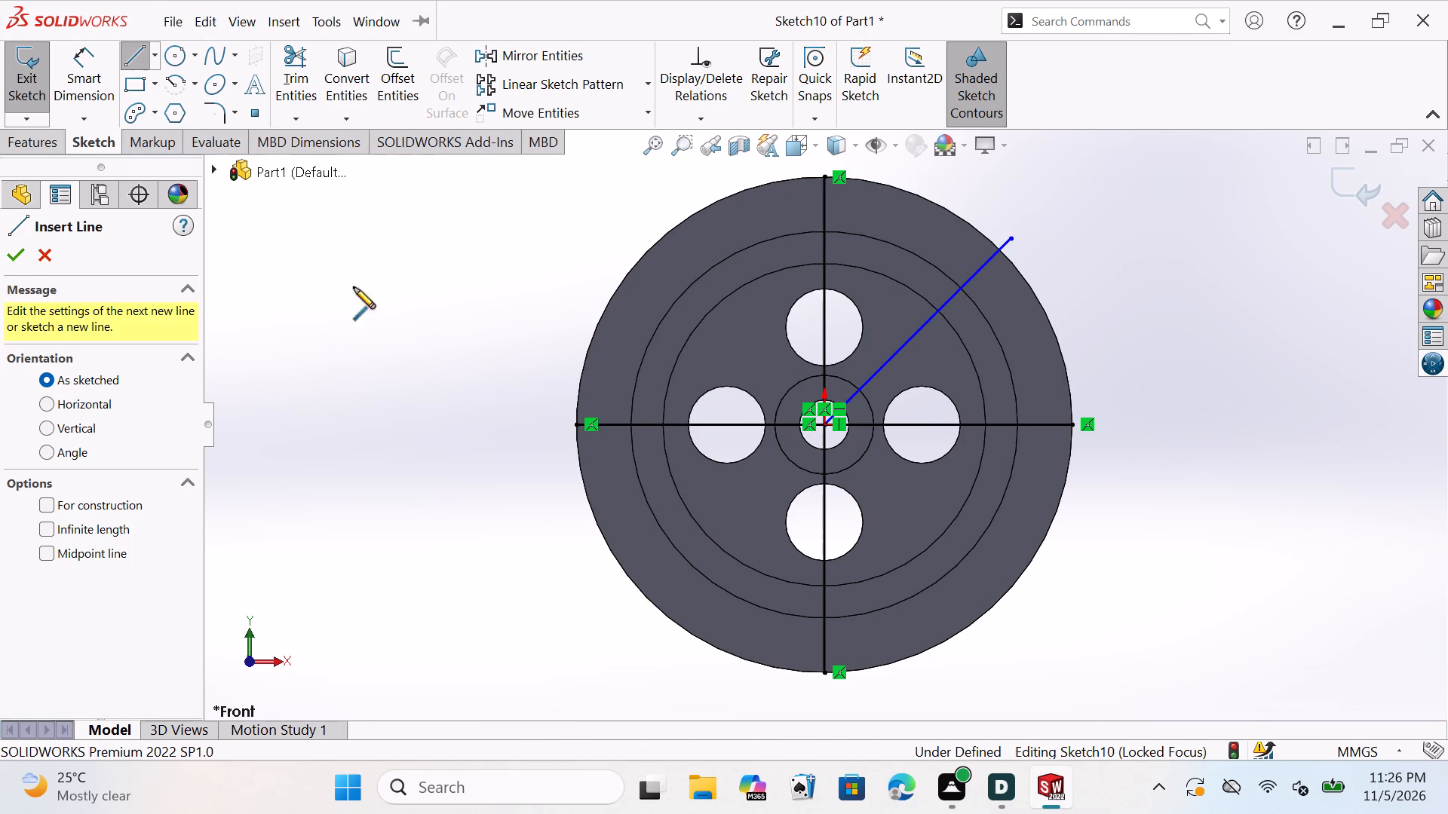
left_click(825, 424)
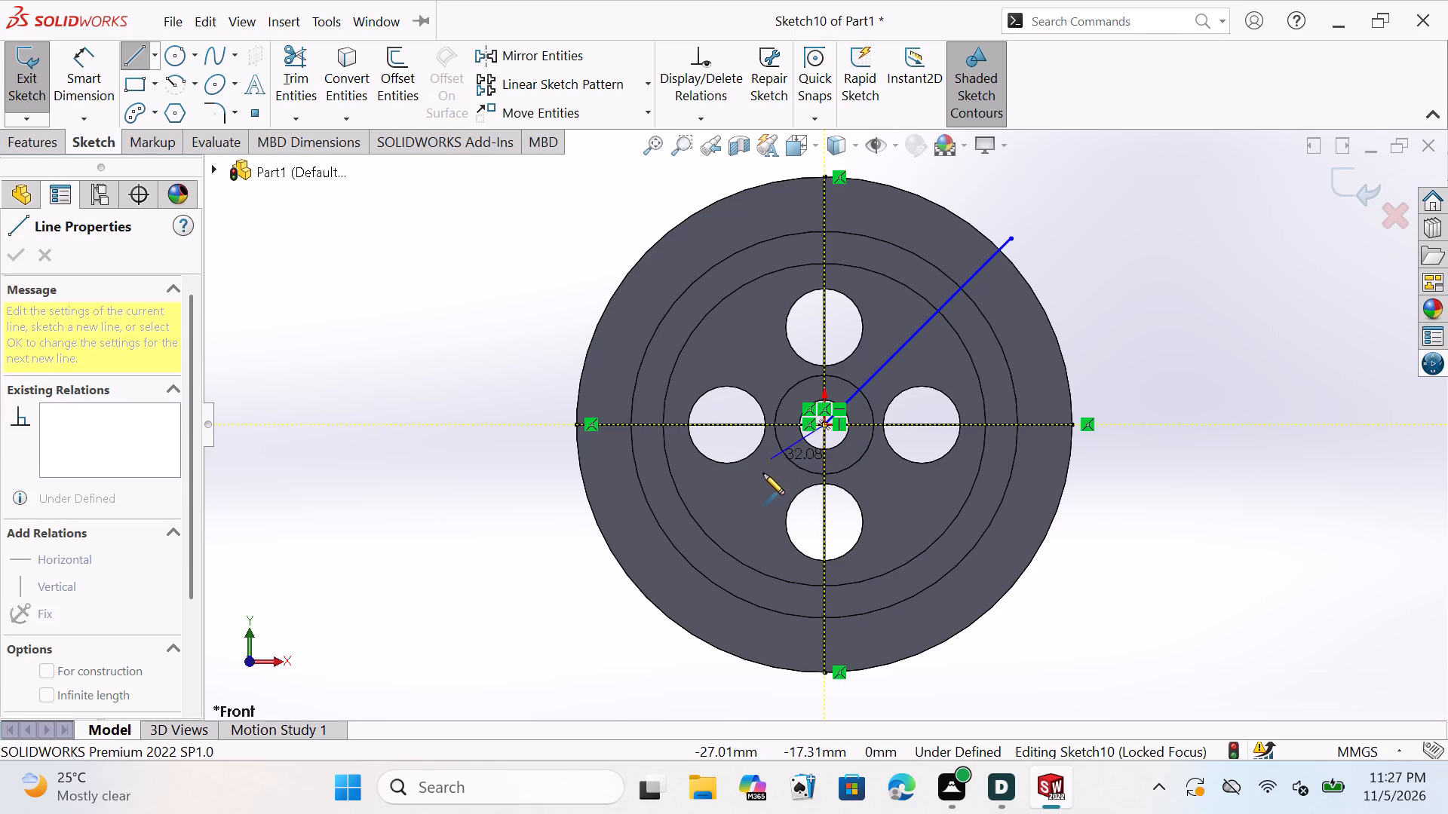
left_click(607, 644)
key("Escape")
key("Escape")
key("Escape")
key("Escape")
key("Escape")
key("Escape")
key("Escape")
key("Escape")
key("Escape")
key("Escape")
key("Escape")
key("Escape")
key("Escape")
key("Escape")
key("Escape")
key("Escape")
key("Escape")
key("Escape")
key("Escape")
key("Escape")
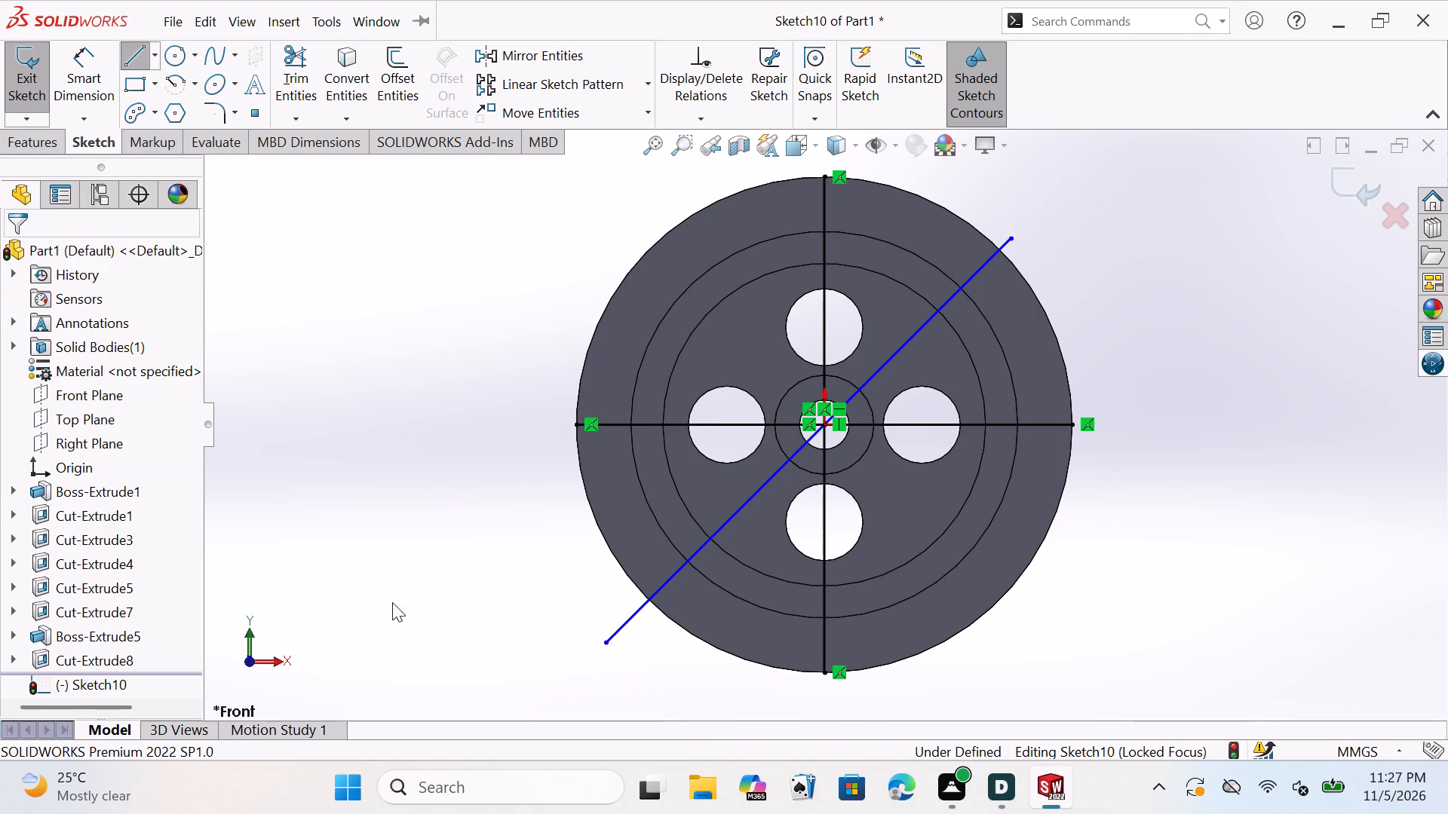
key("Escape")
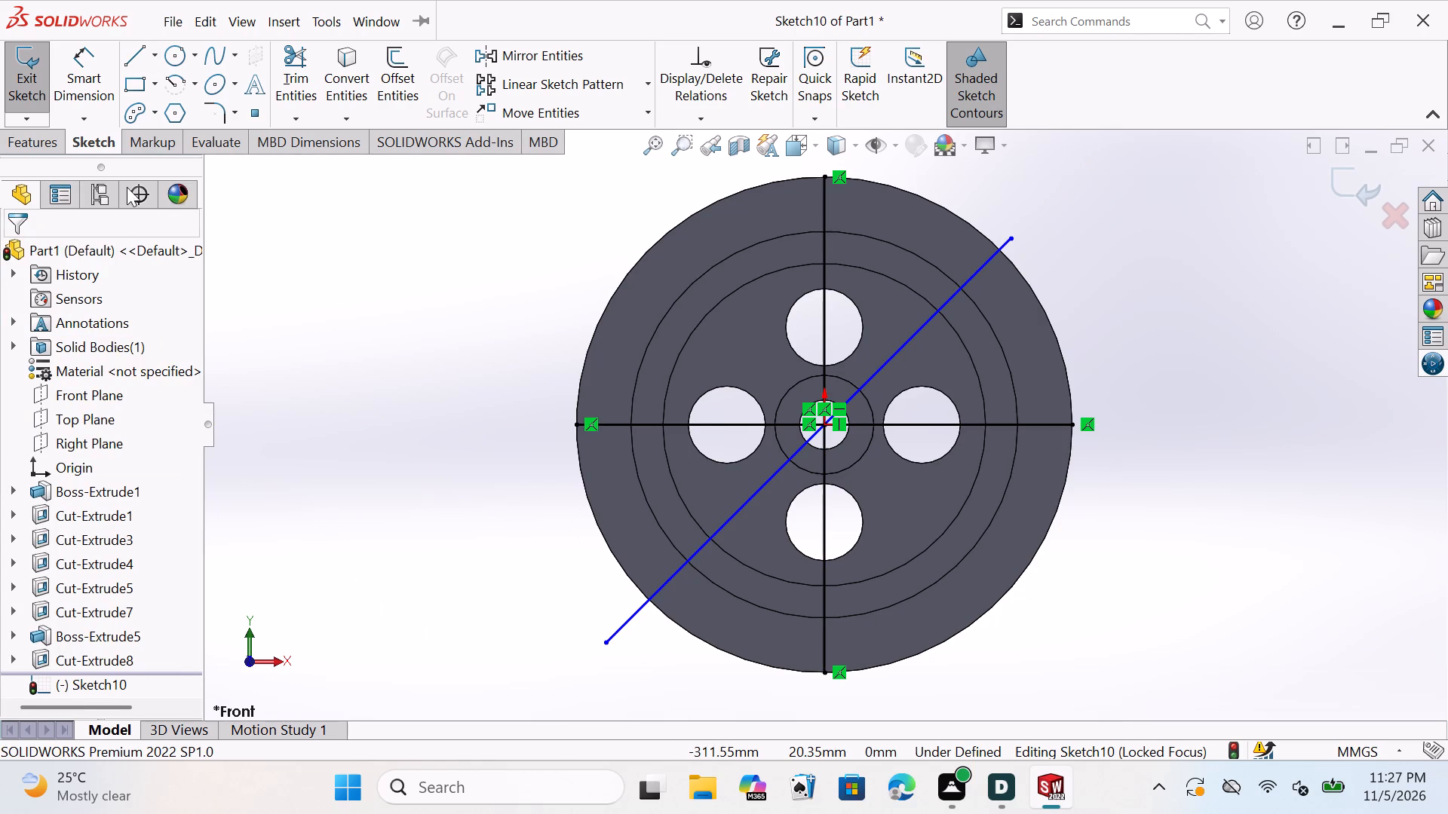
Sketch a diagonal line about 153 mm long from the wheel's centre past the lower-right rim, at 45° below horizontal.
left_click(134, 51)
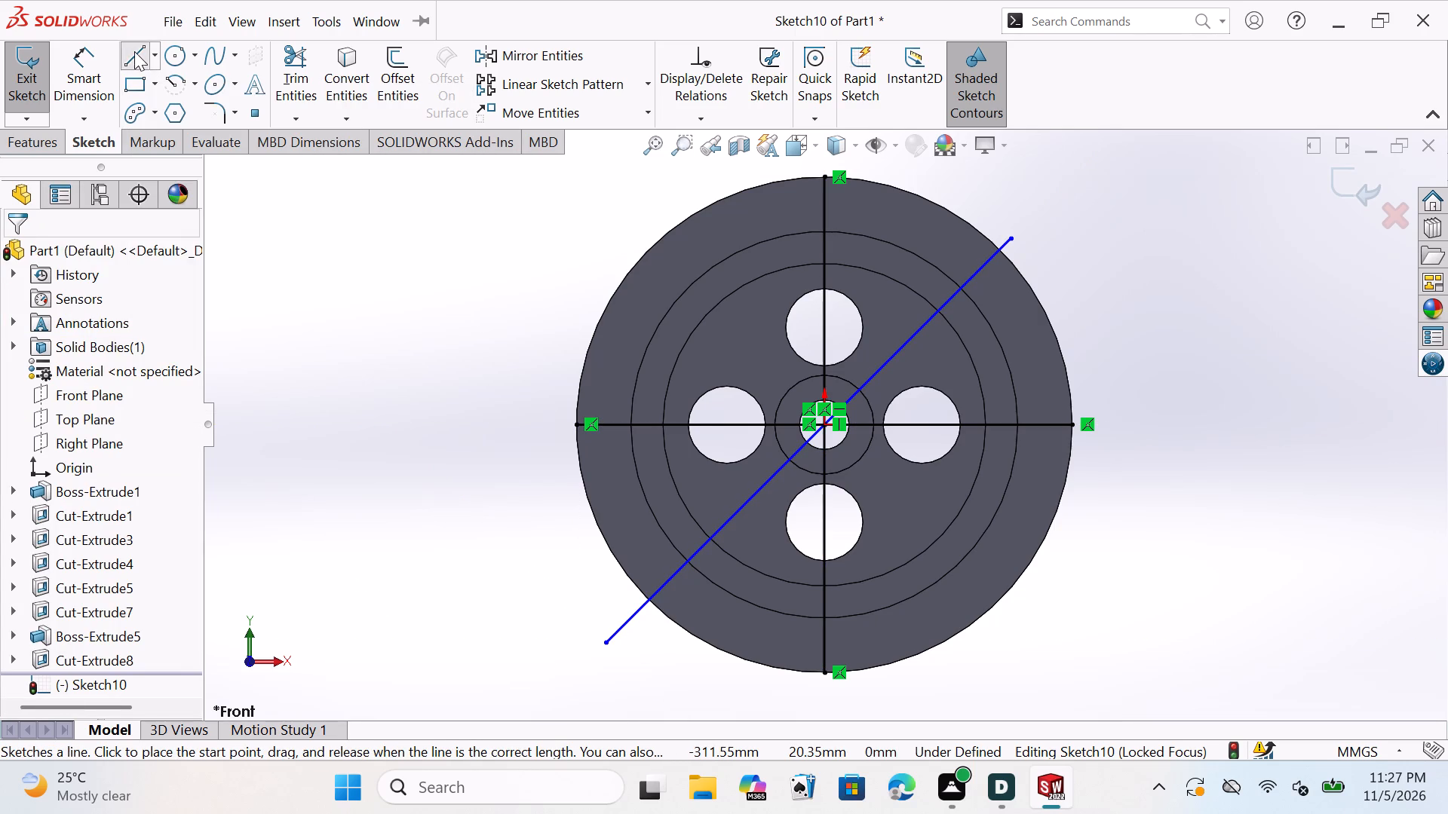
left_click(824, 424)
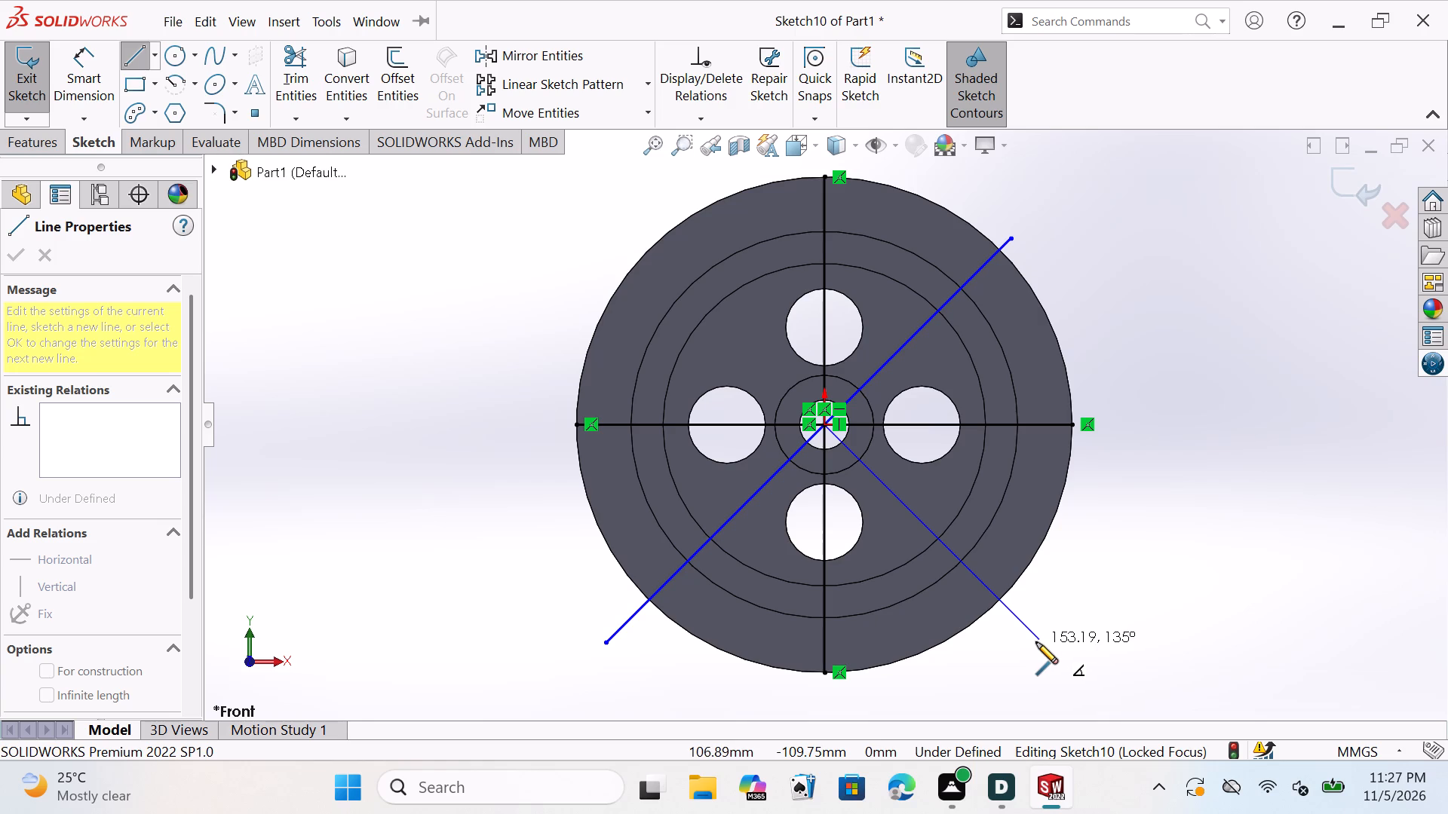
left_click(1036, 642)
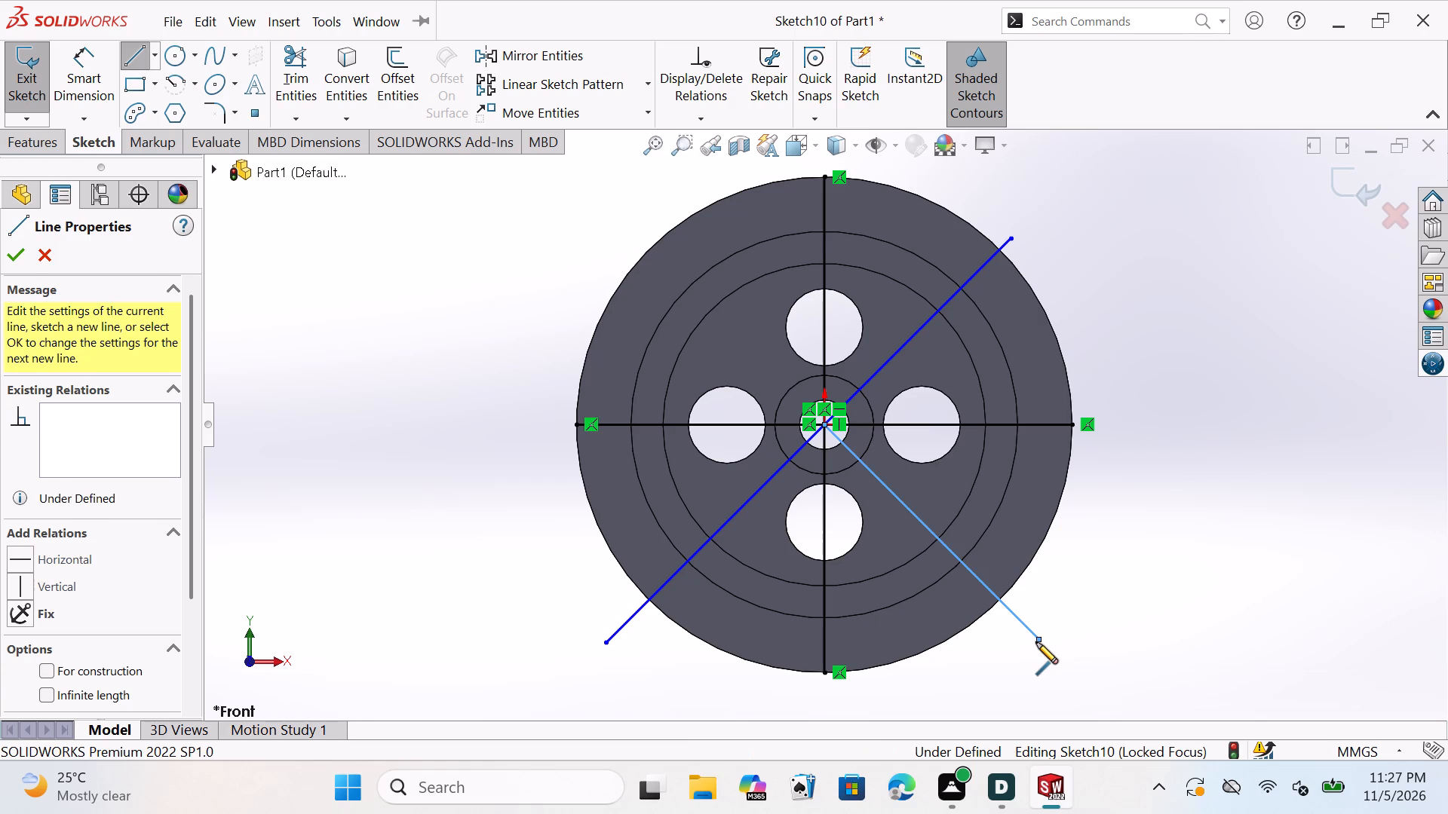
key("Escape")
key("Escape")
key("Escape")
key("Escape")
key("Escape")
key("Escape")
key("Escape")
key("Escape")
key("Escape")
key("Escape")
key("Escape")
key("Escape")
key("Escape")
key("Escape")
key("Escape")
key("Escape")
key("Escape")
key("Escape")
key("Escape")
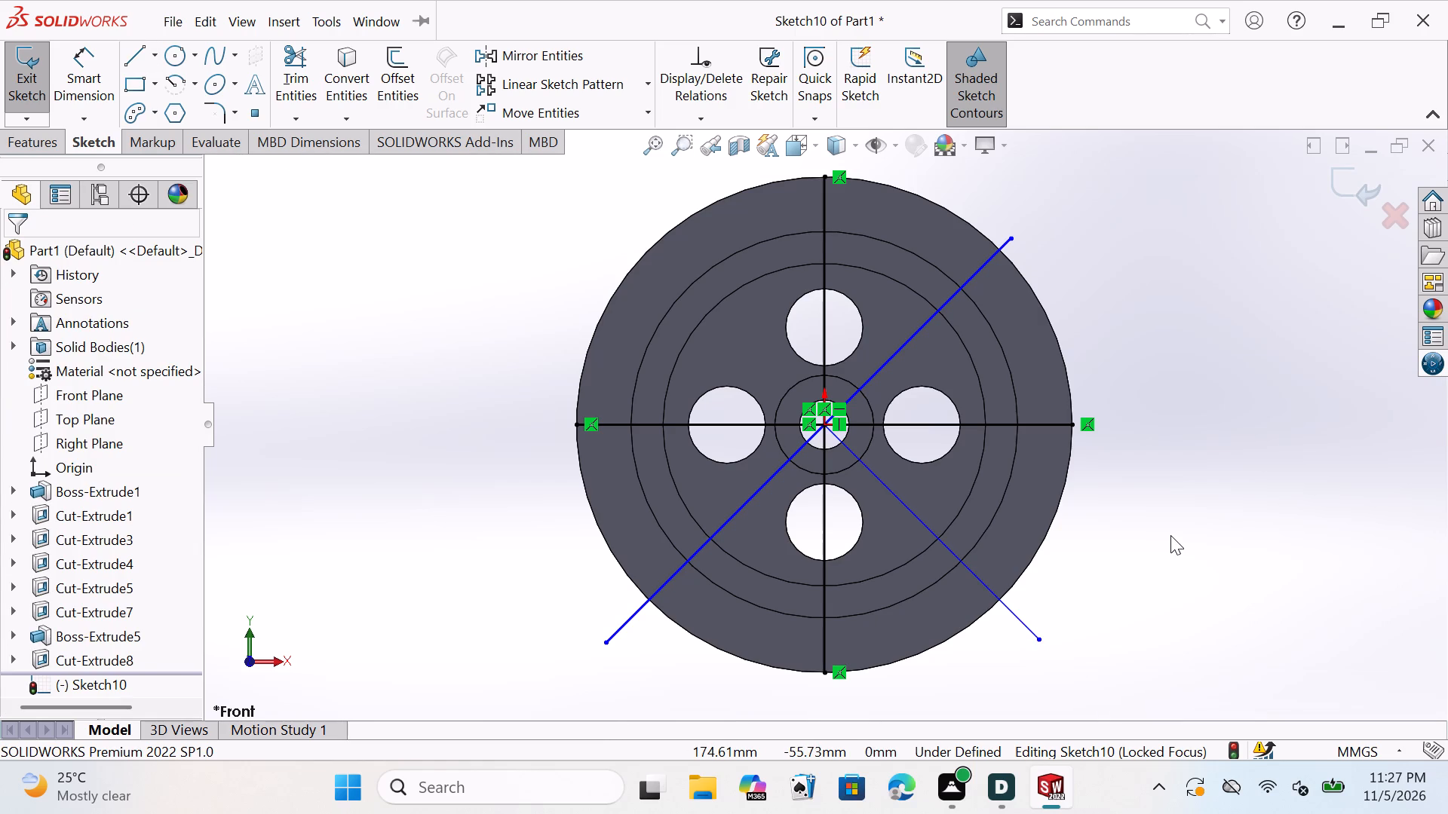
key("Escape")
key("Escape")
key("Escape")
key("Escape")
key("Escape")
key("Escape")
key("Escape")
key("Escape")
key("Escape")
key("Escape")
key("Escape")
key("Escape")
key("Escape")
key("Escape")
key("Escape")
key("Escape")
key("Escape")
key("Escape")
key("Escape")
key("Escape")
key("Escape")
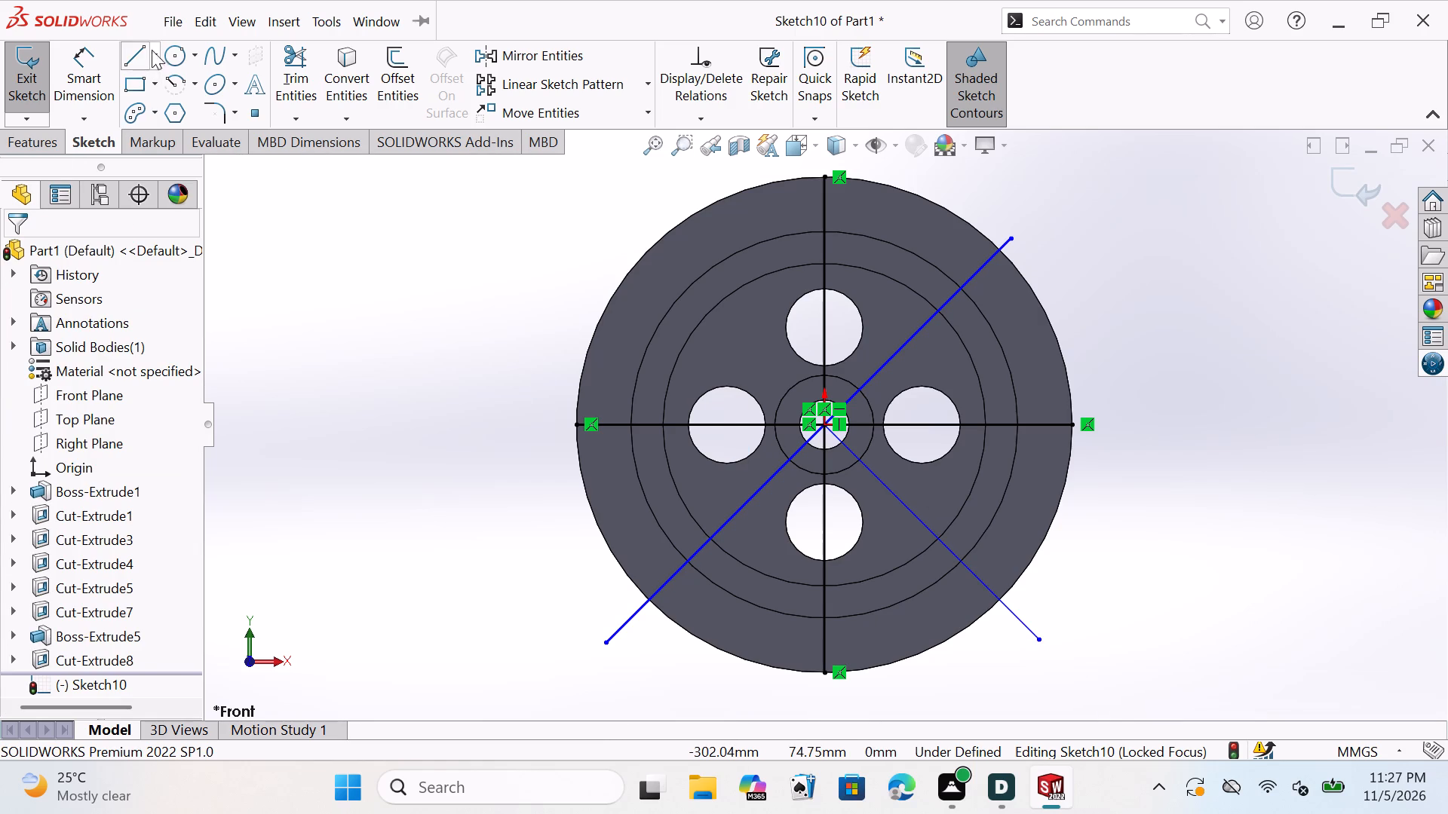
Sketch a diagonal line about 162 mm long from the wheel's centre past the upper-left rim, ending vertically above the lower-left diagonal's endpoint.
left_click(140, 48)
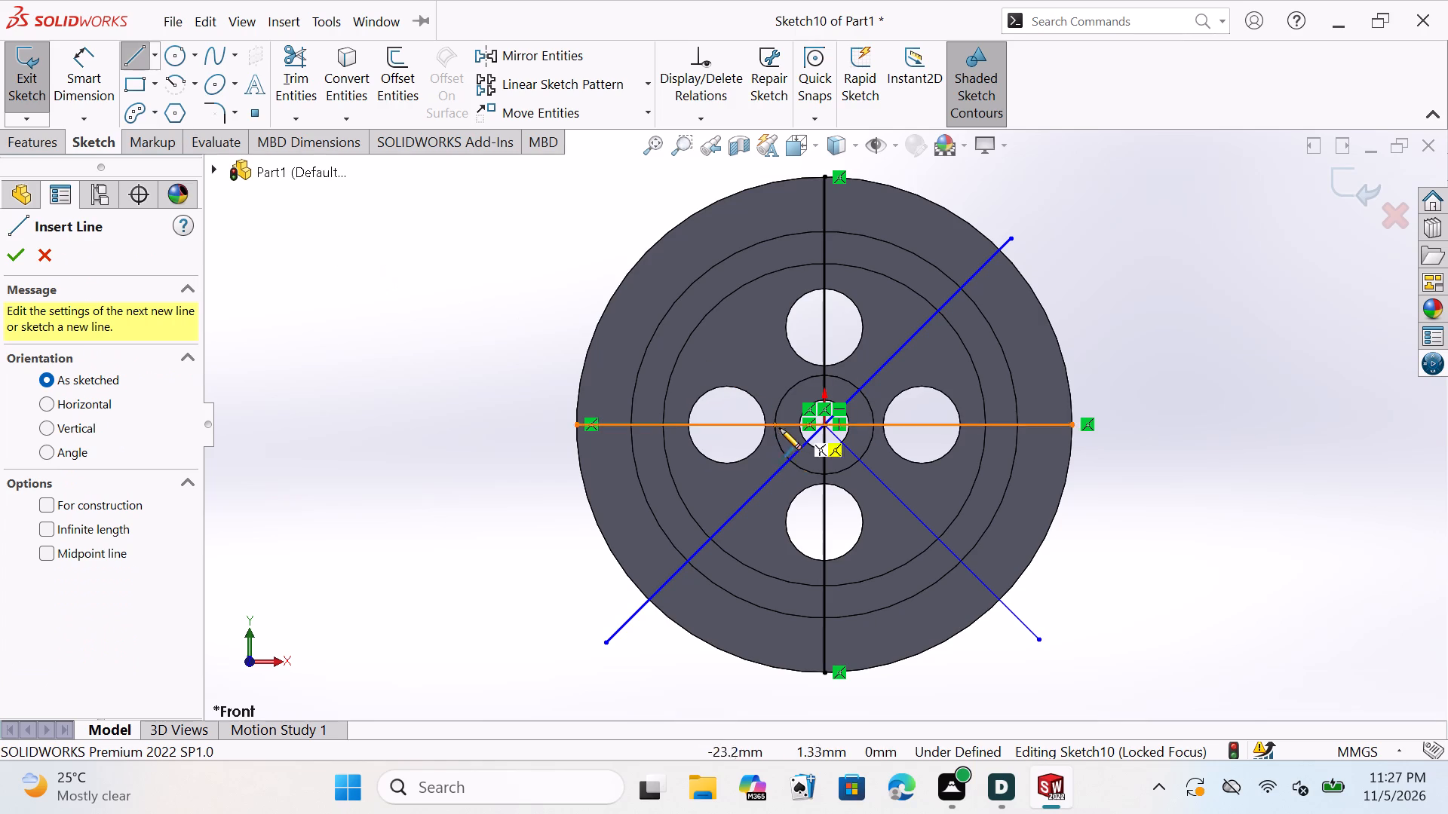
left_click(823, 423)
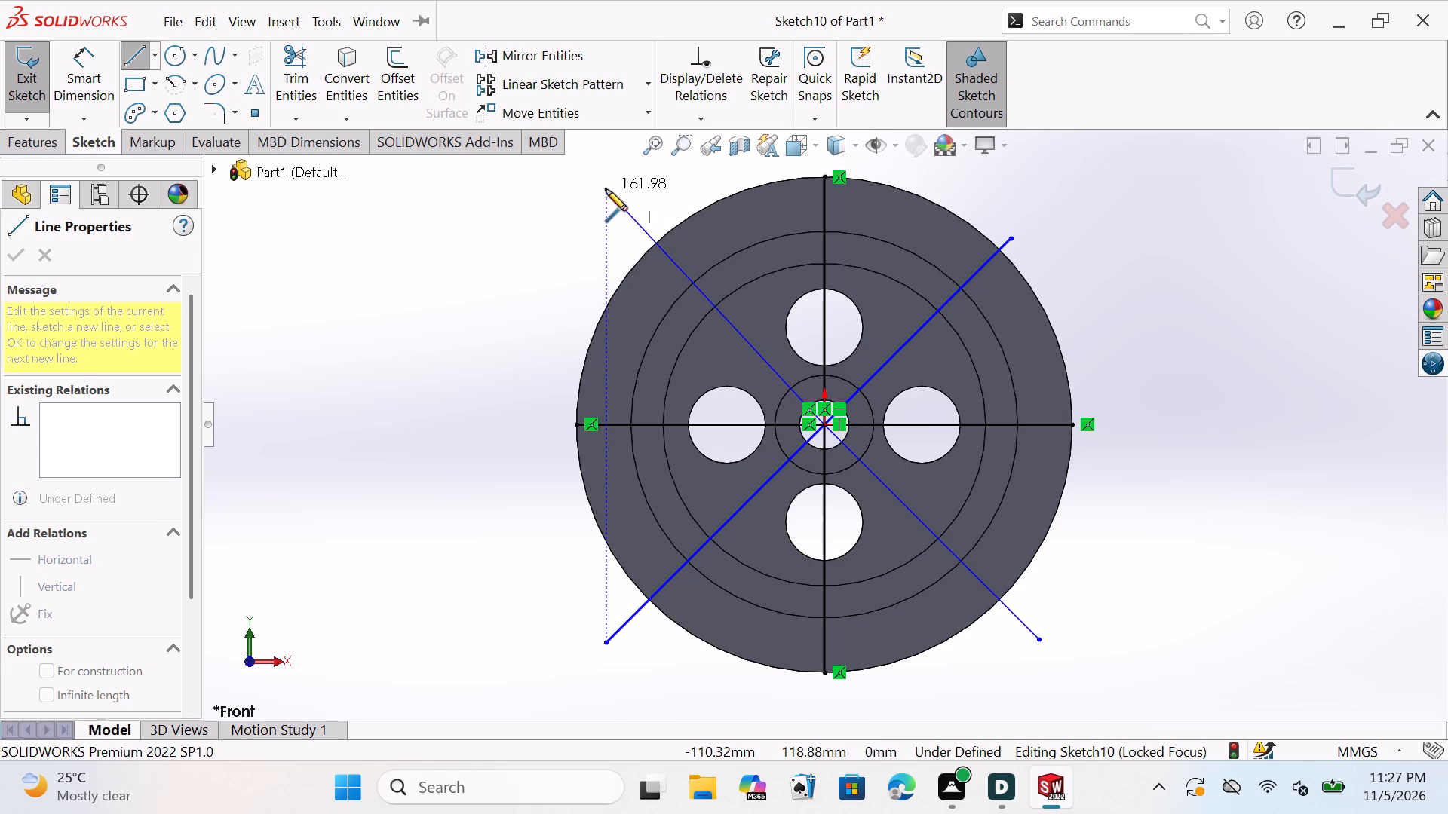
left_click(606, 190)
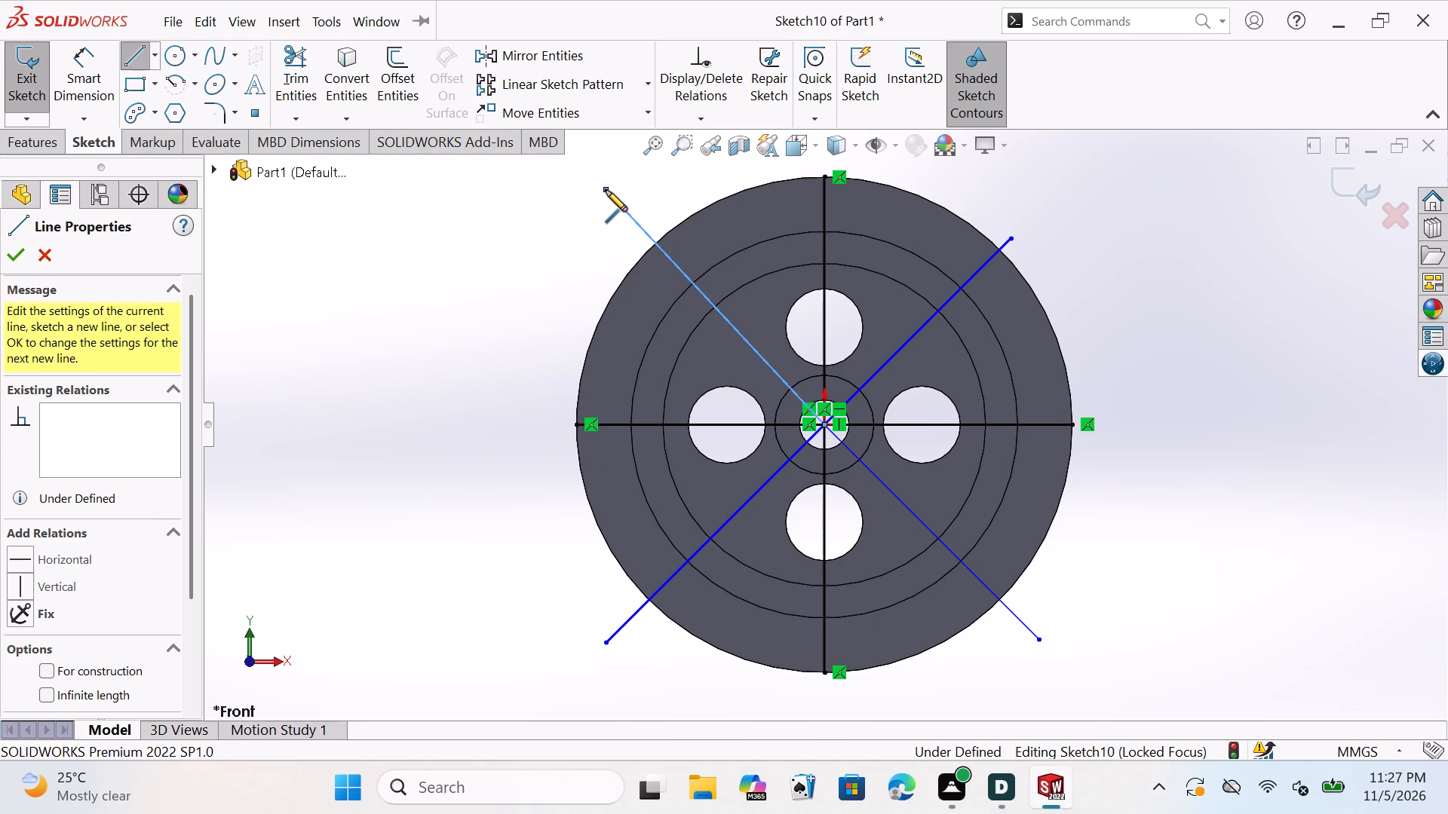
key("Escape")
key("Escape")
key("Escape")
key("Escape")
key("Escape")
key("Escape")
key("Escape")
key("Escape")
key("Escape")
key("Escape")
key("Escape")
key("Escape")
key("Escape")
key("Escape")
key("Escape")
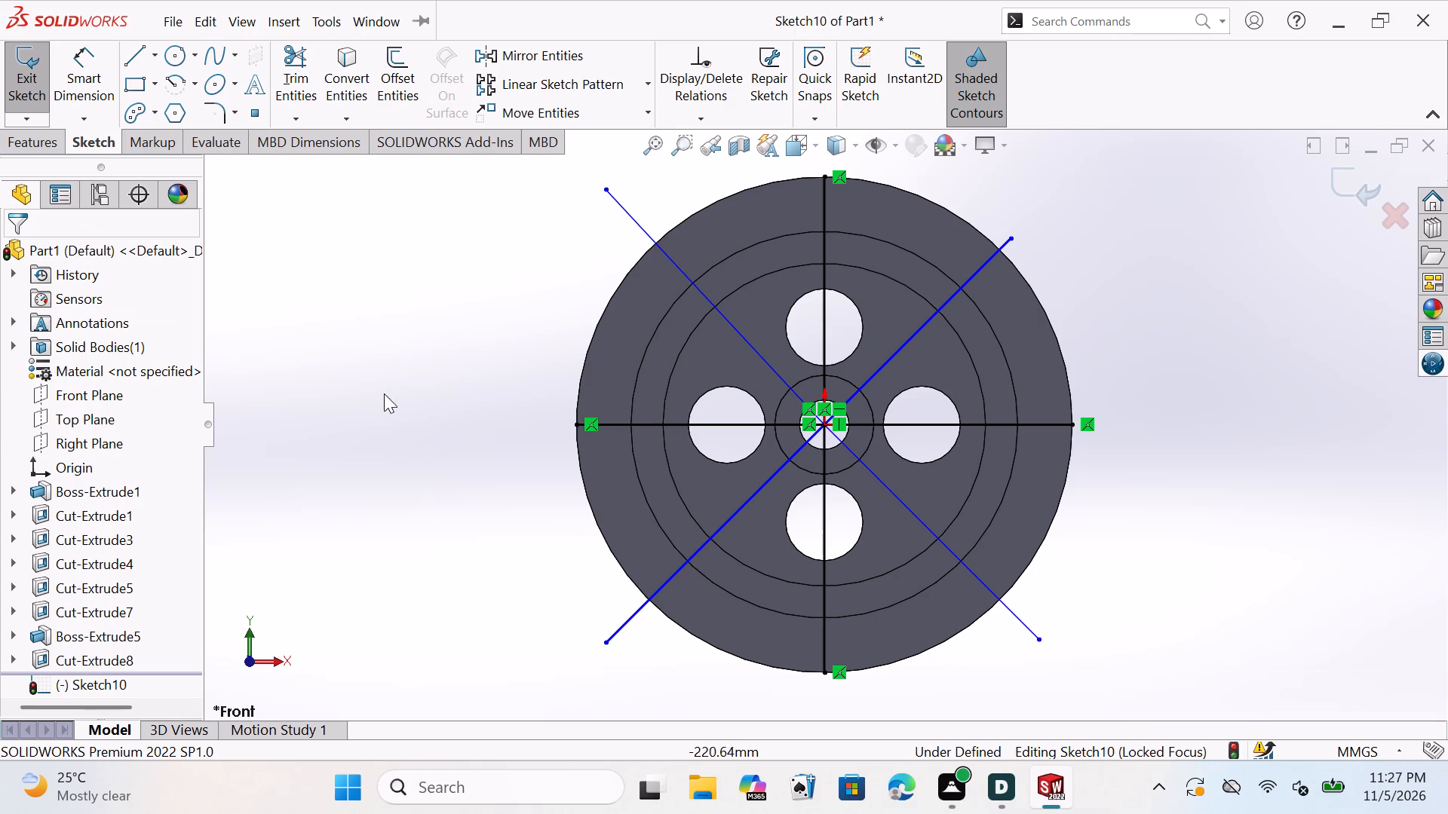
key("Escape")
key("Escape")
key("Escape")
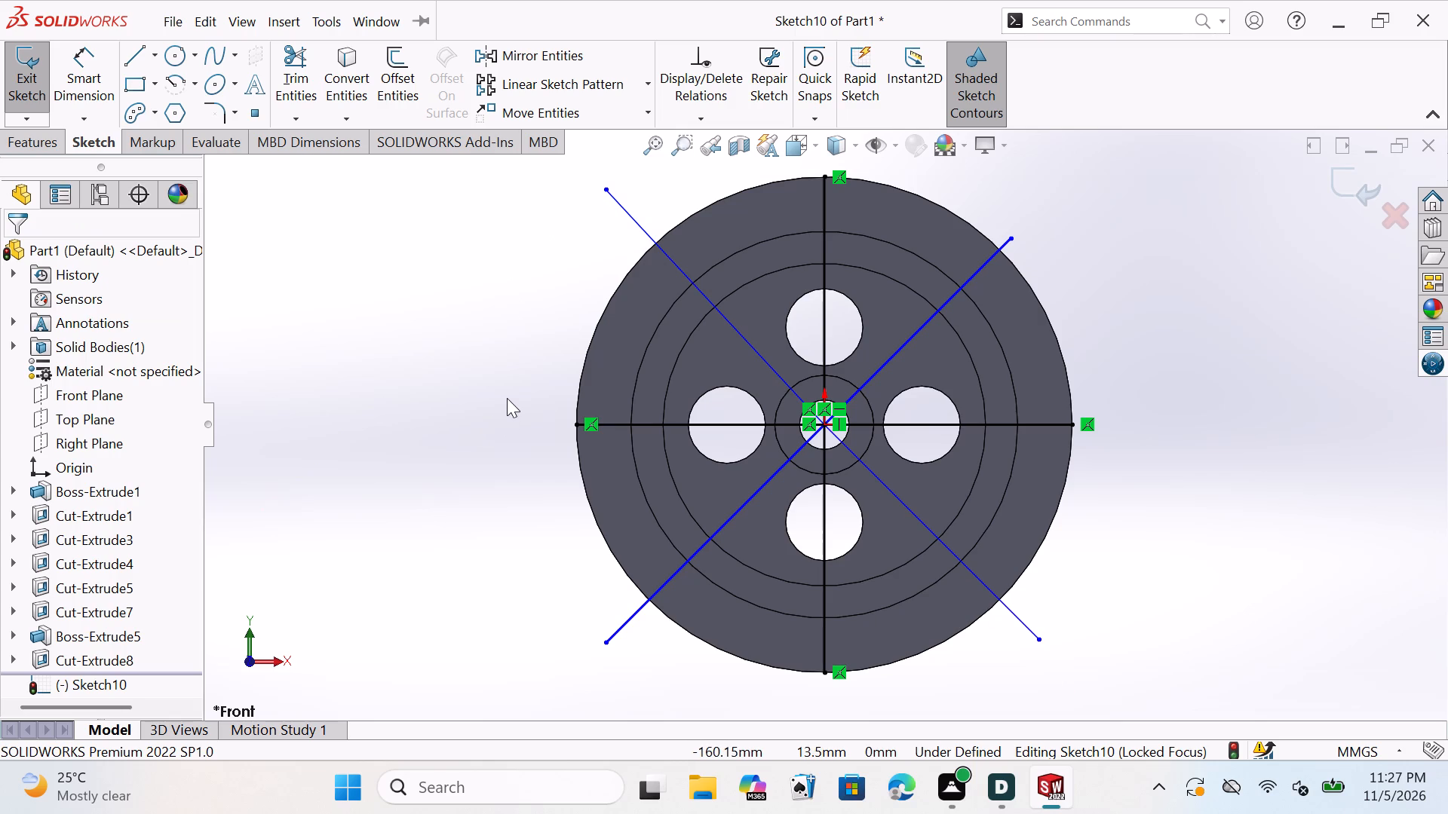
key("Escape")
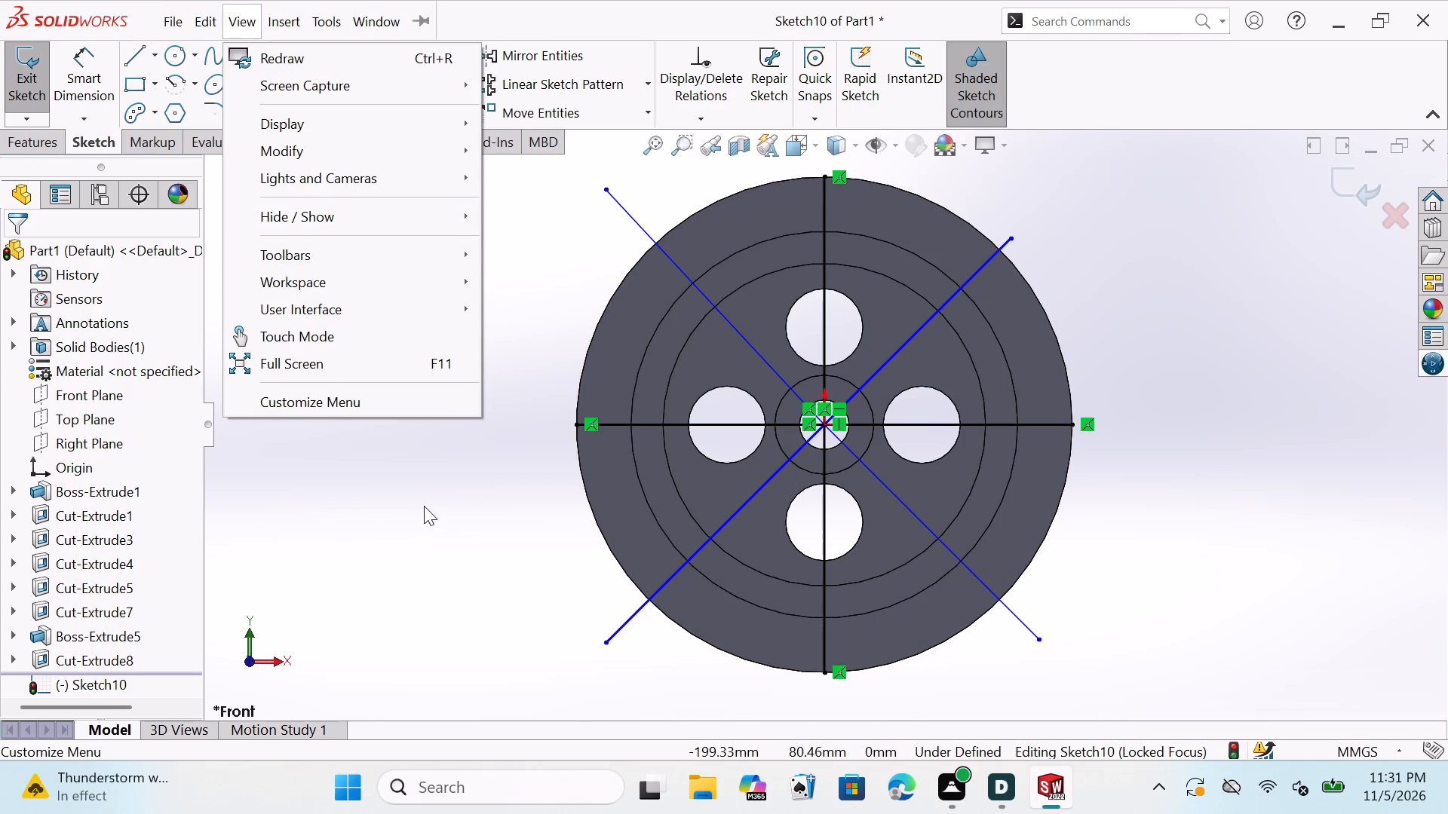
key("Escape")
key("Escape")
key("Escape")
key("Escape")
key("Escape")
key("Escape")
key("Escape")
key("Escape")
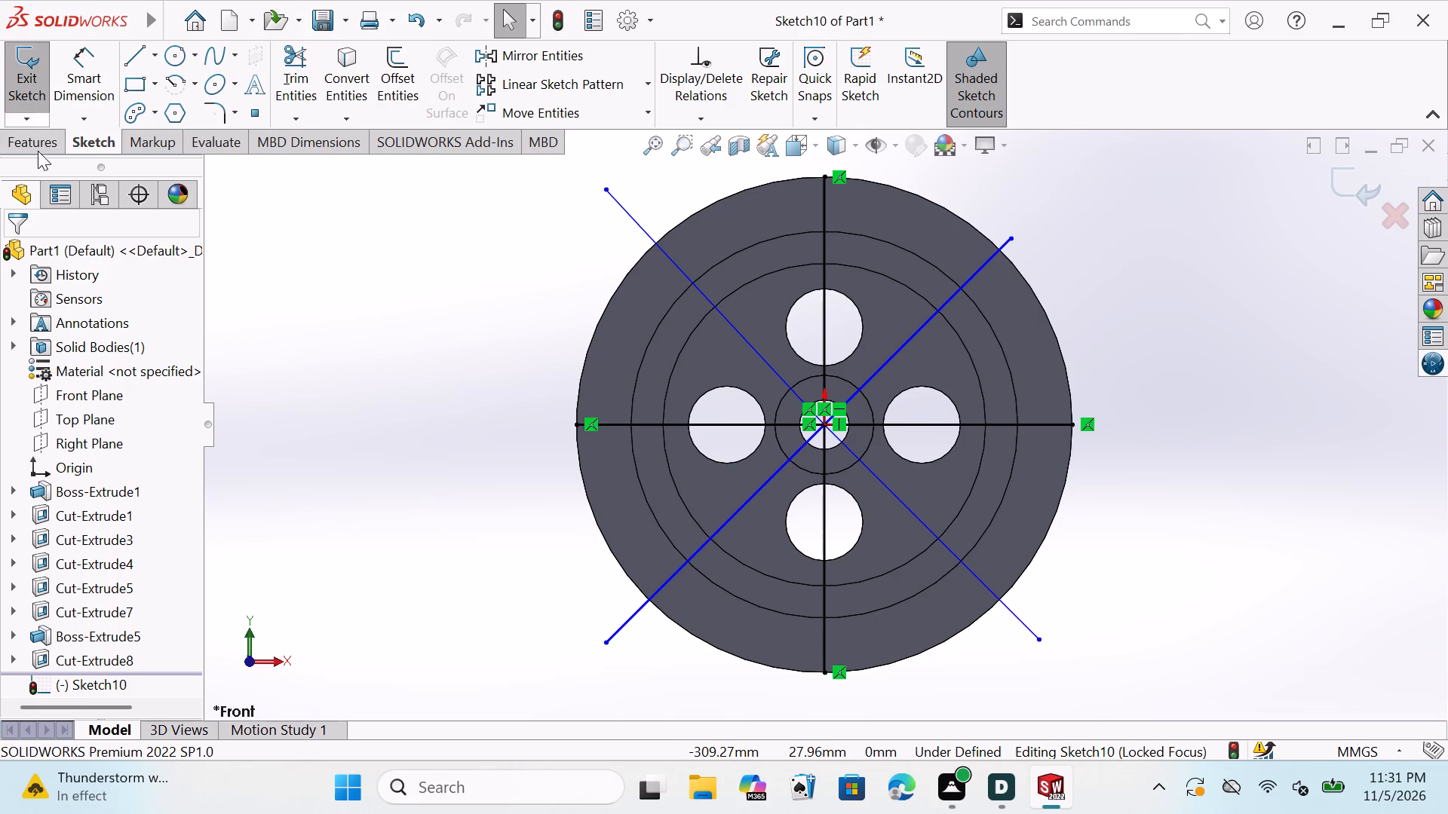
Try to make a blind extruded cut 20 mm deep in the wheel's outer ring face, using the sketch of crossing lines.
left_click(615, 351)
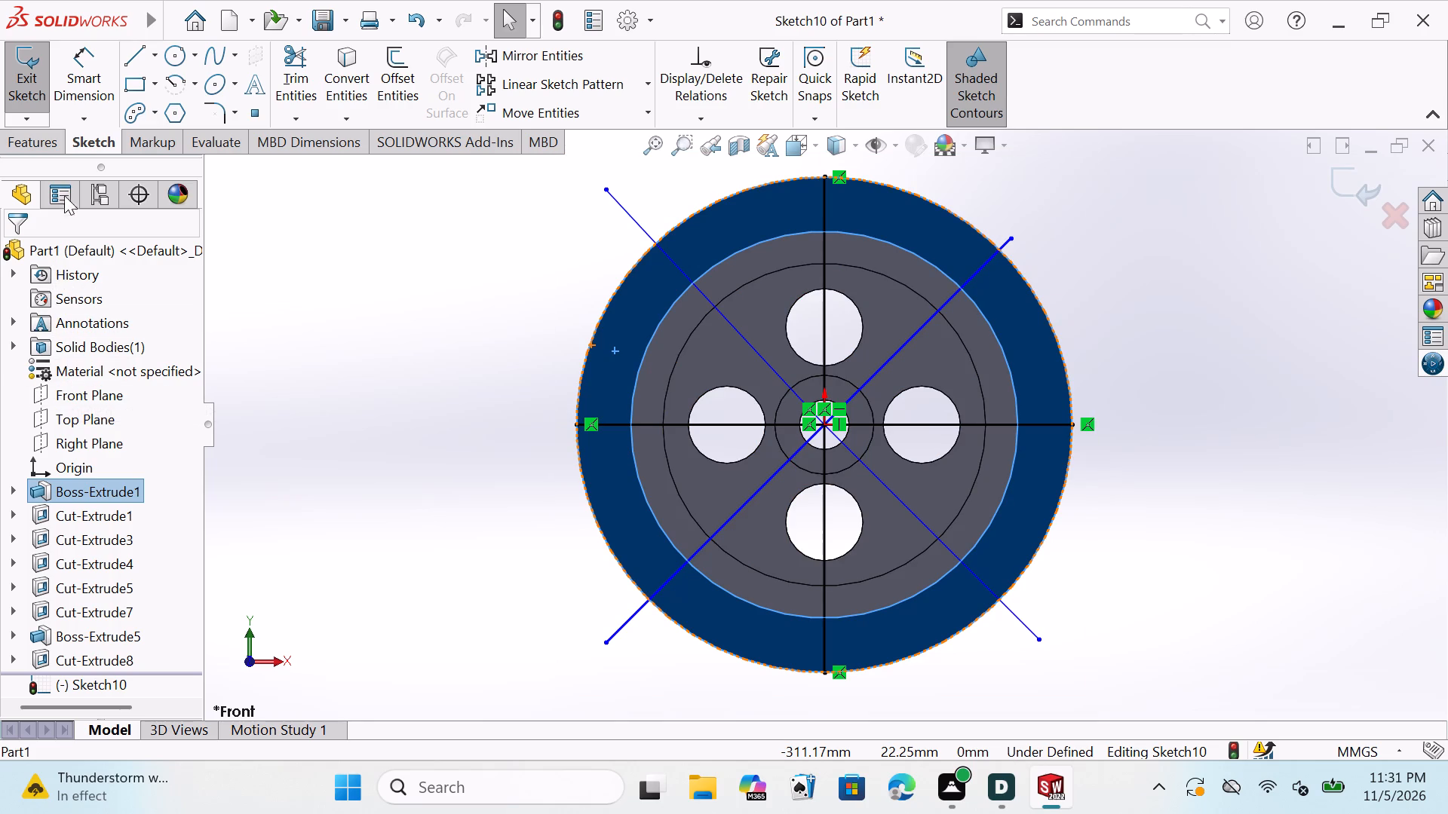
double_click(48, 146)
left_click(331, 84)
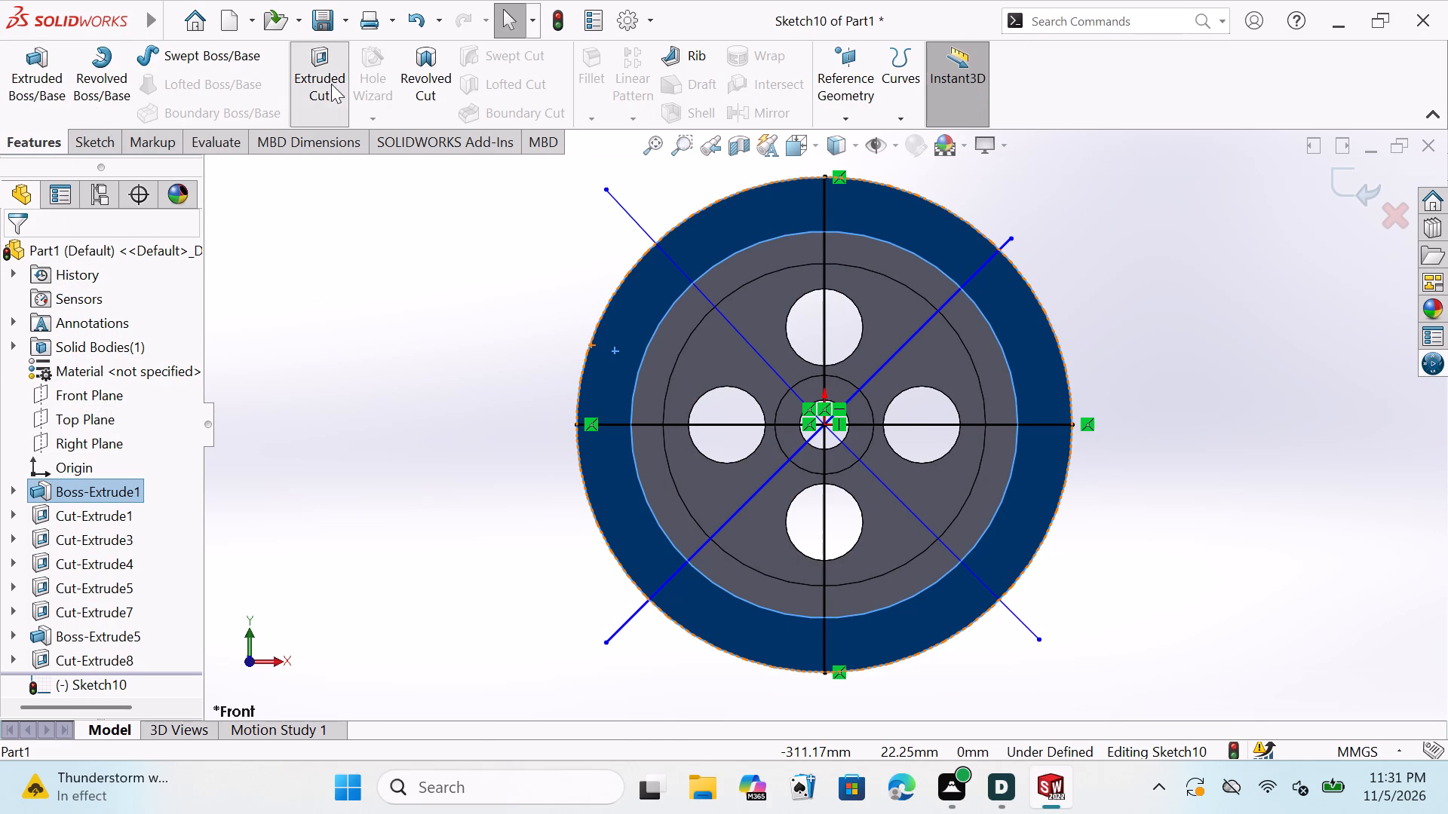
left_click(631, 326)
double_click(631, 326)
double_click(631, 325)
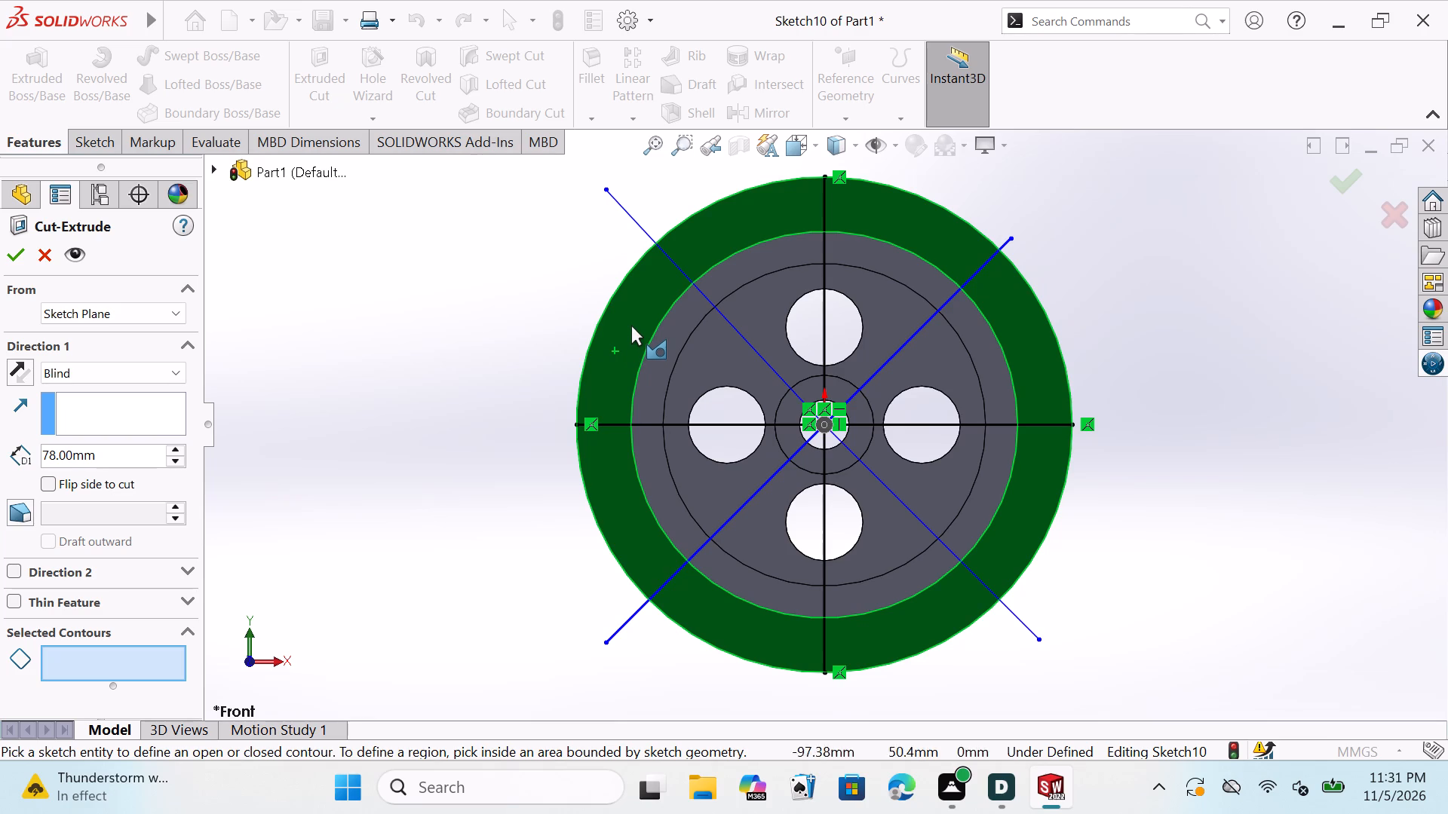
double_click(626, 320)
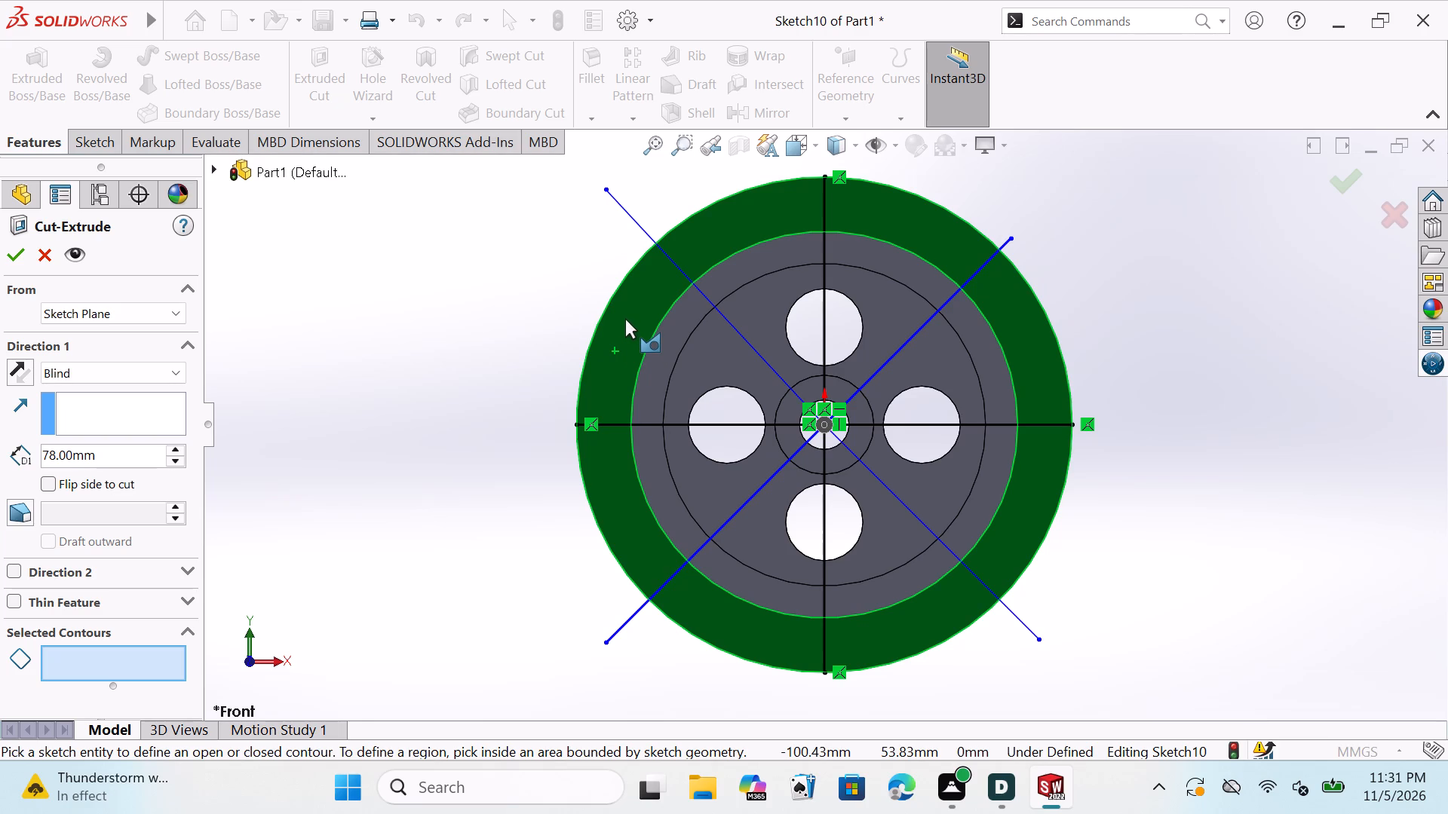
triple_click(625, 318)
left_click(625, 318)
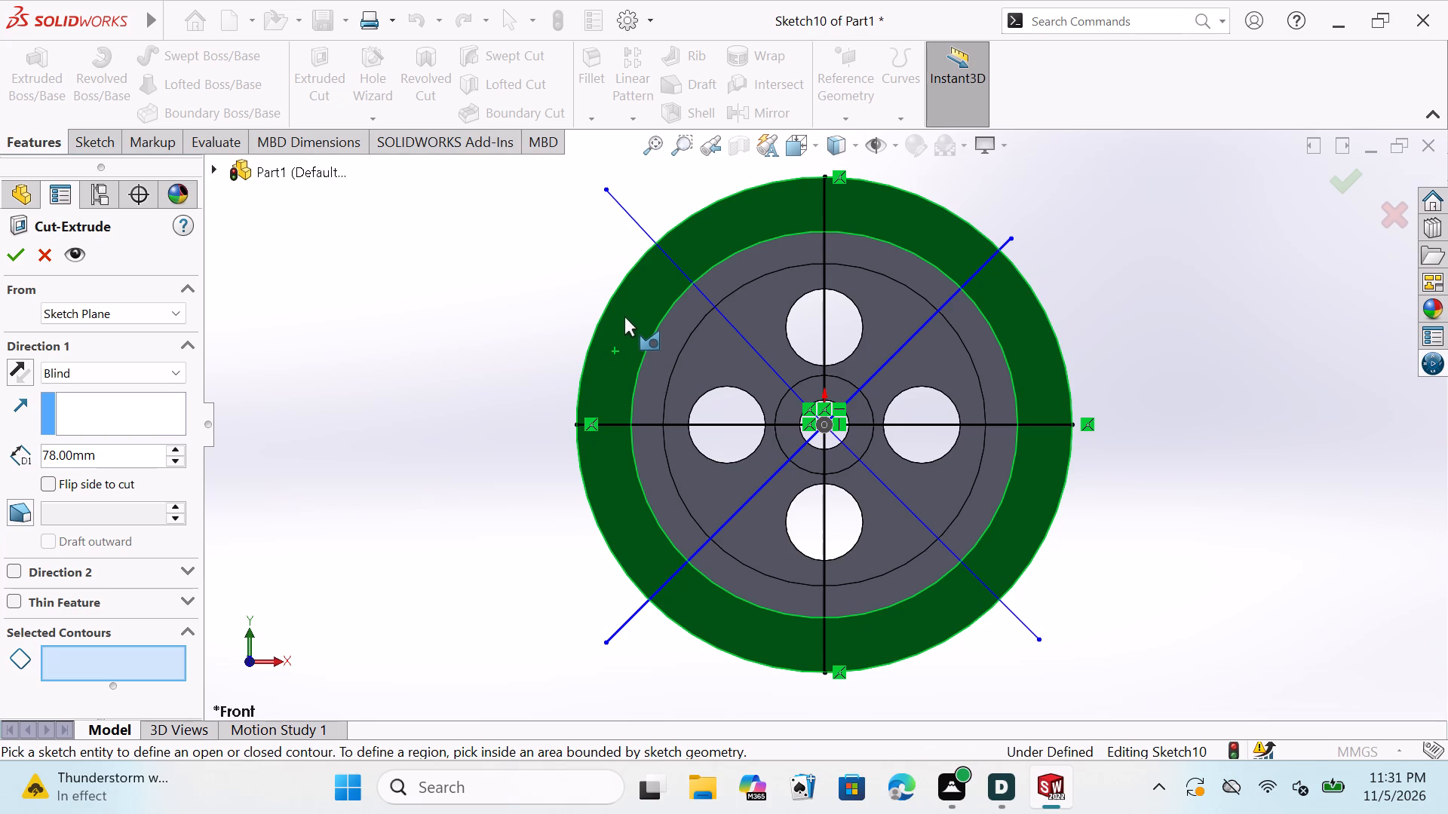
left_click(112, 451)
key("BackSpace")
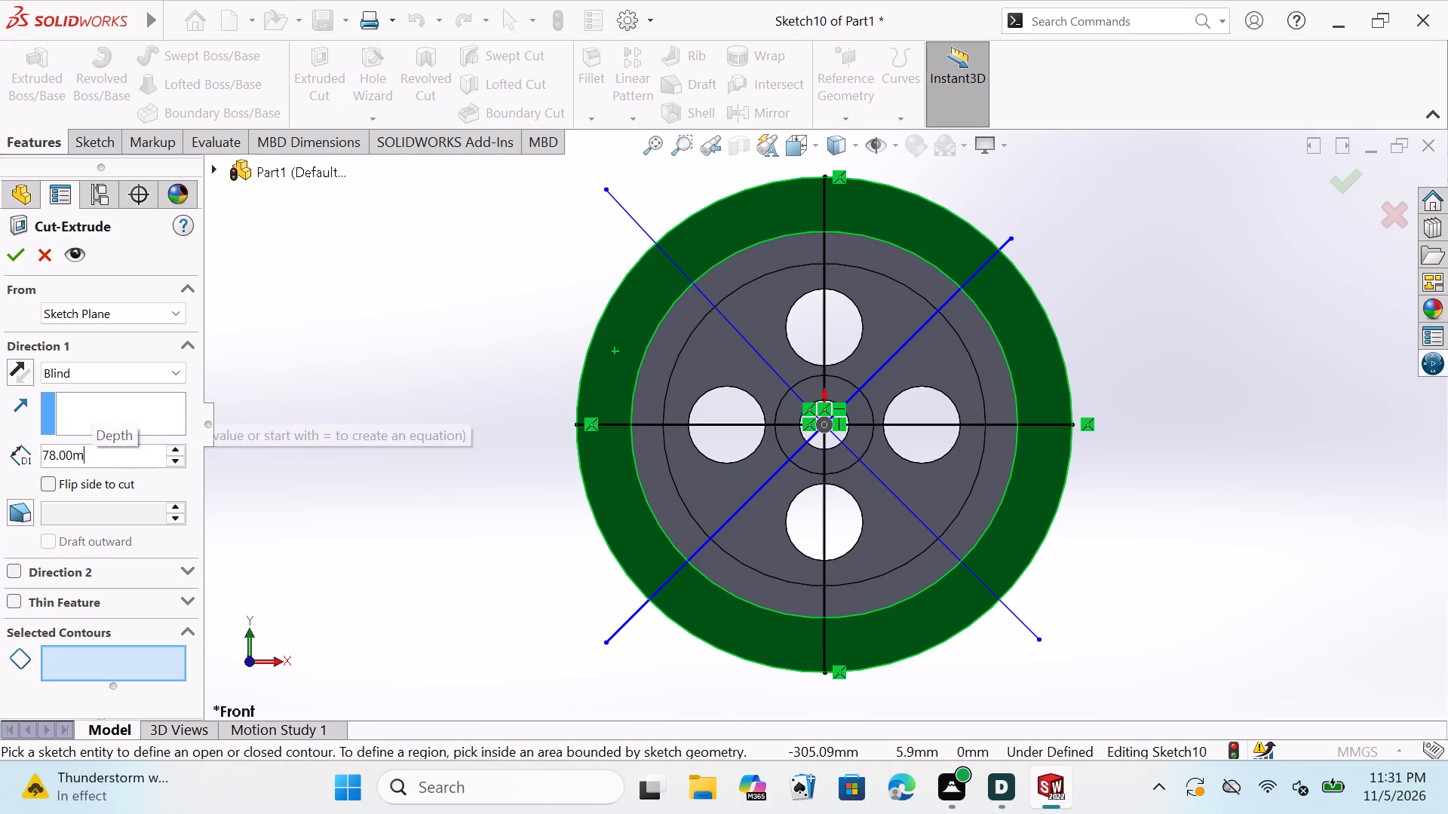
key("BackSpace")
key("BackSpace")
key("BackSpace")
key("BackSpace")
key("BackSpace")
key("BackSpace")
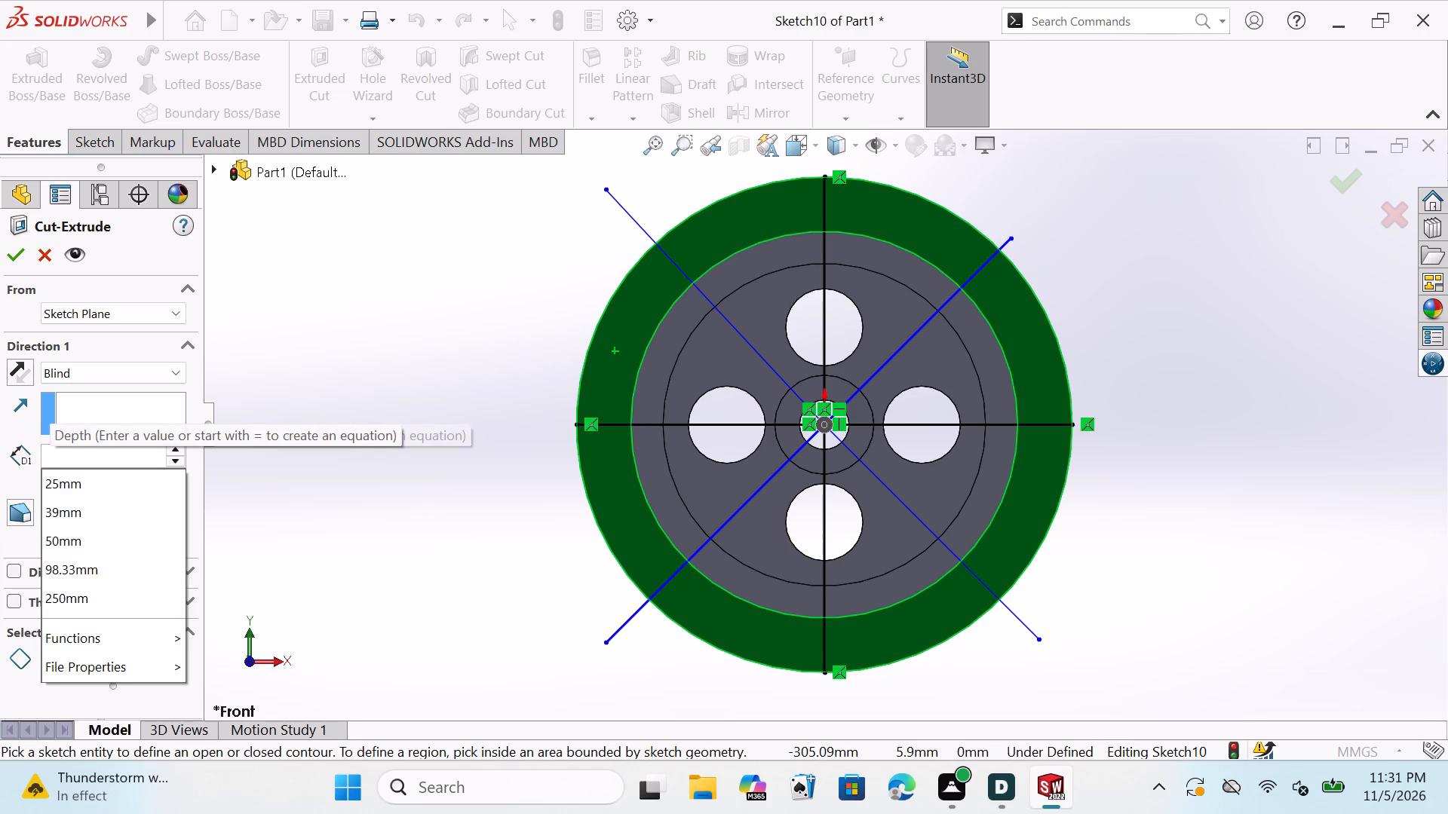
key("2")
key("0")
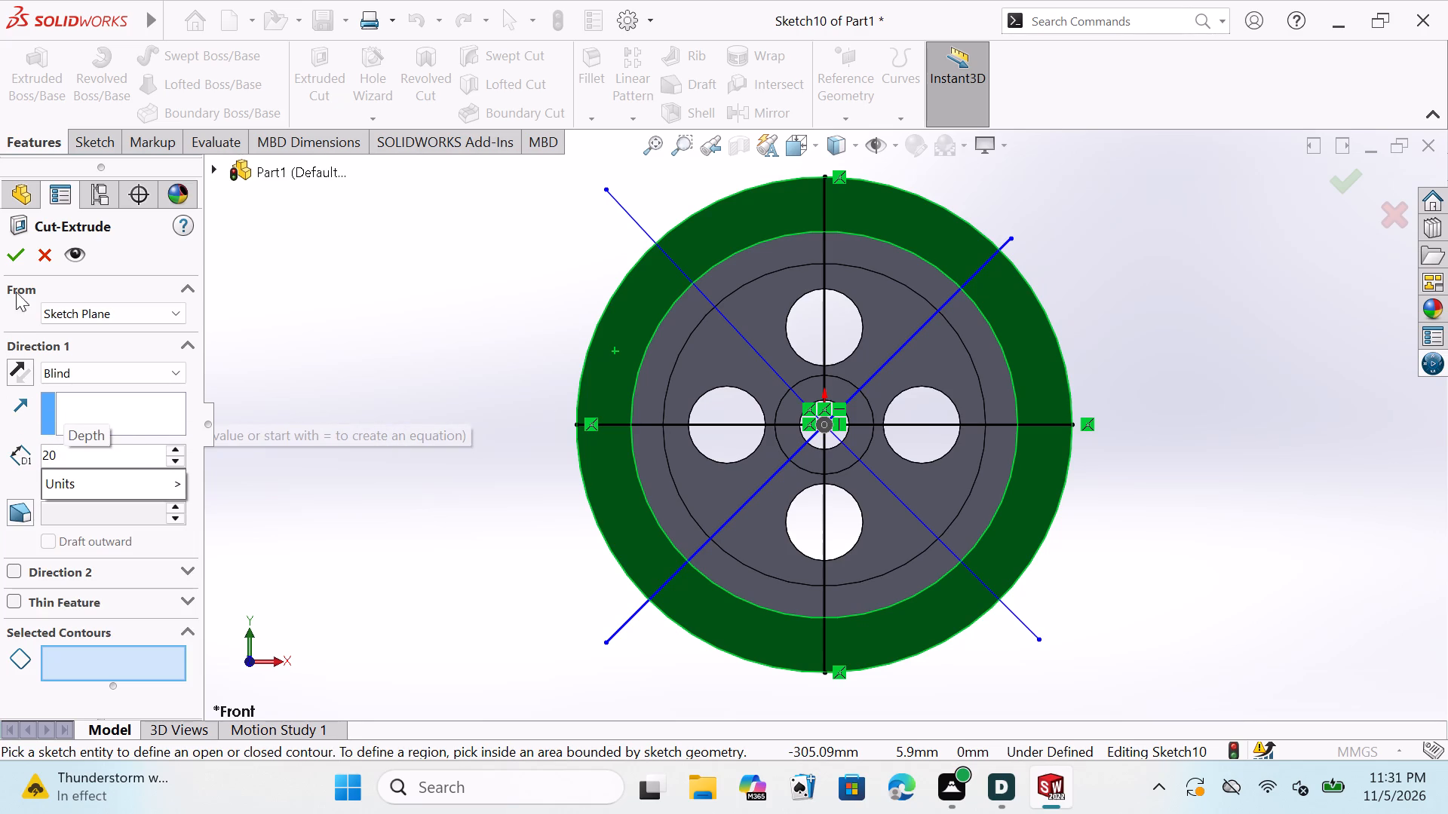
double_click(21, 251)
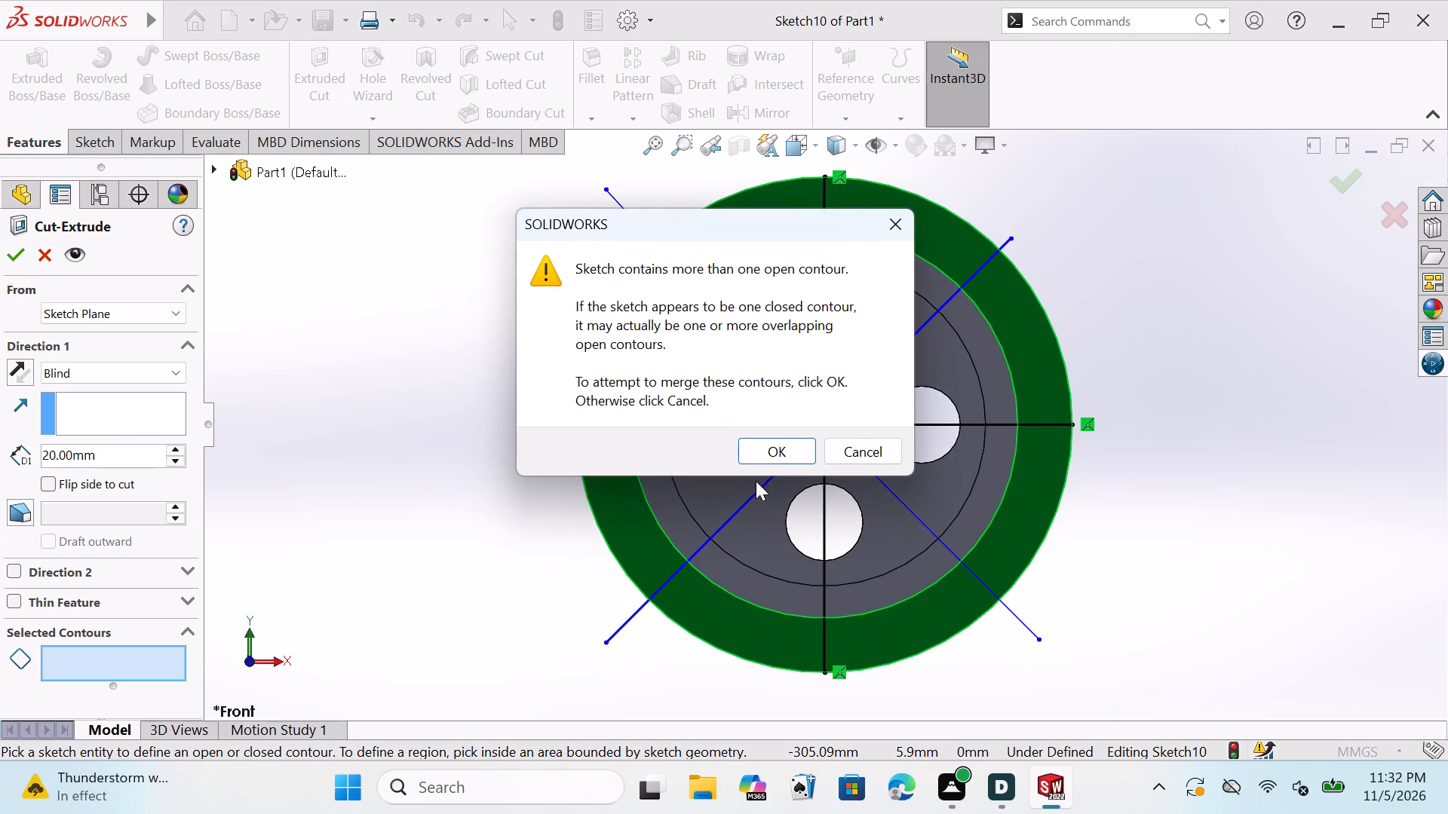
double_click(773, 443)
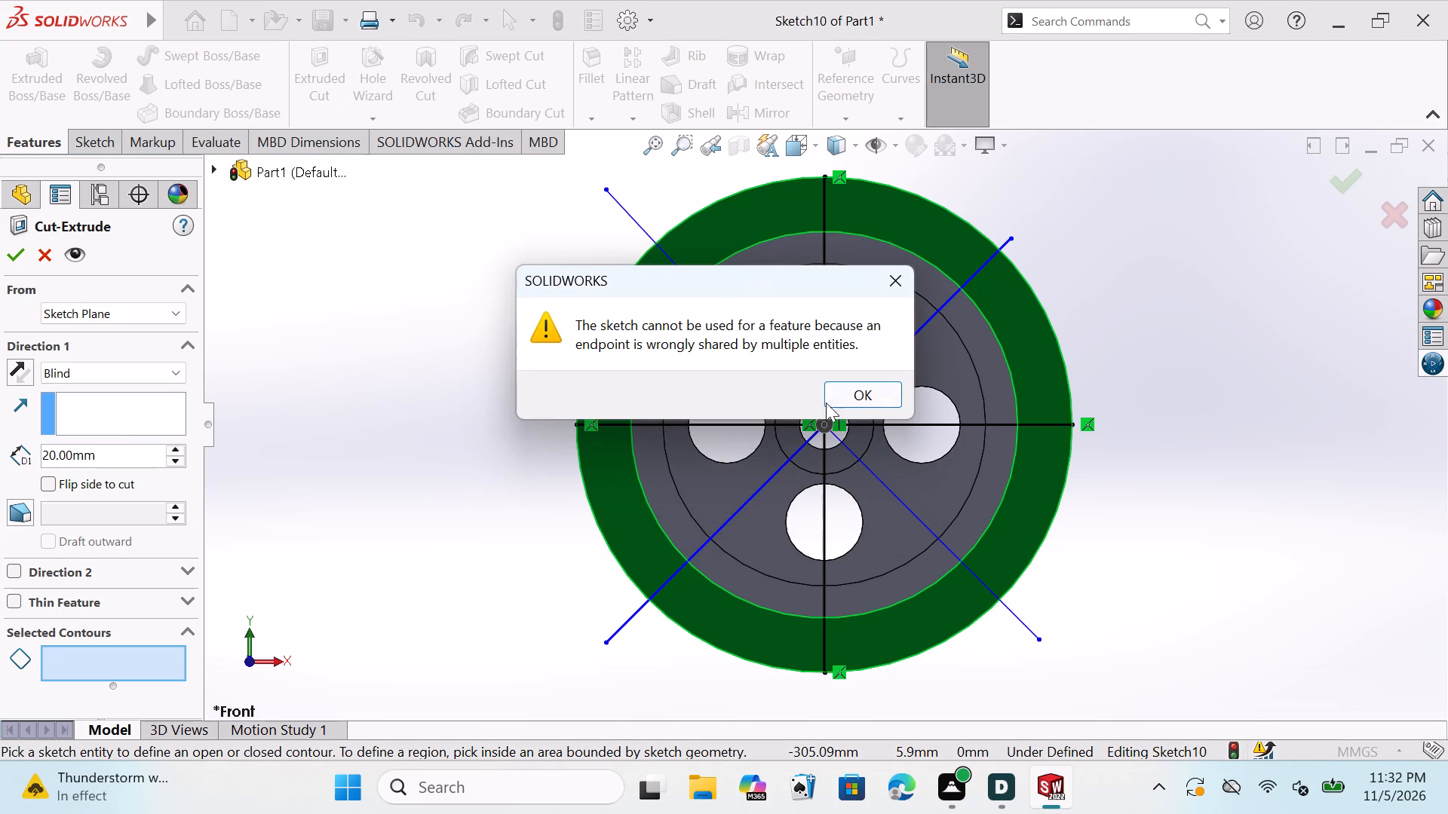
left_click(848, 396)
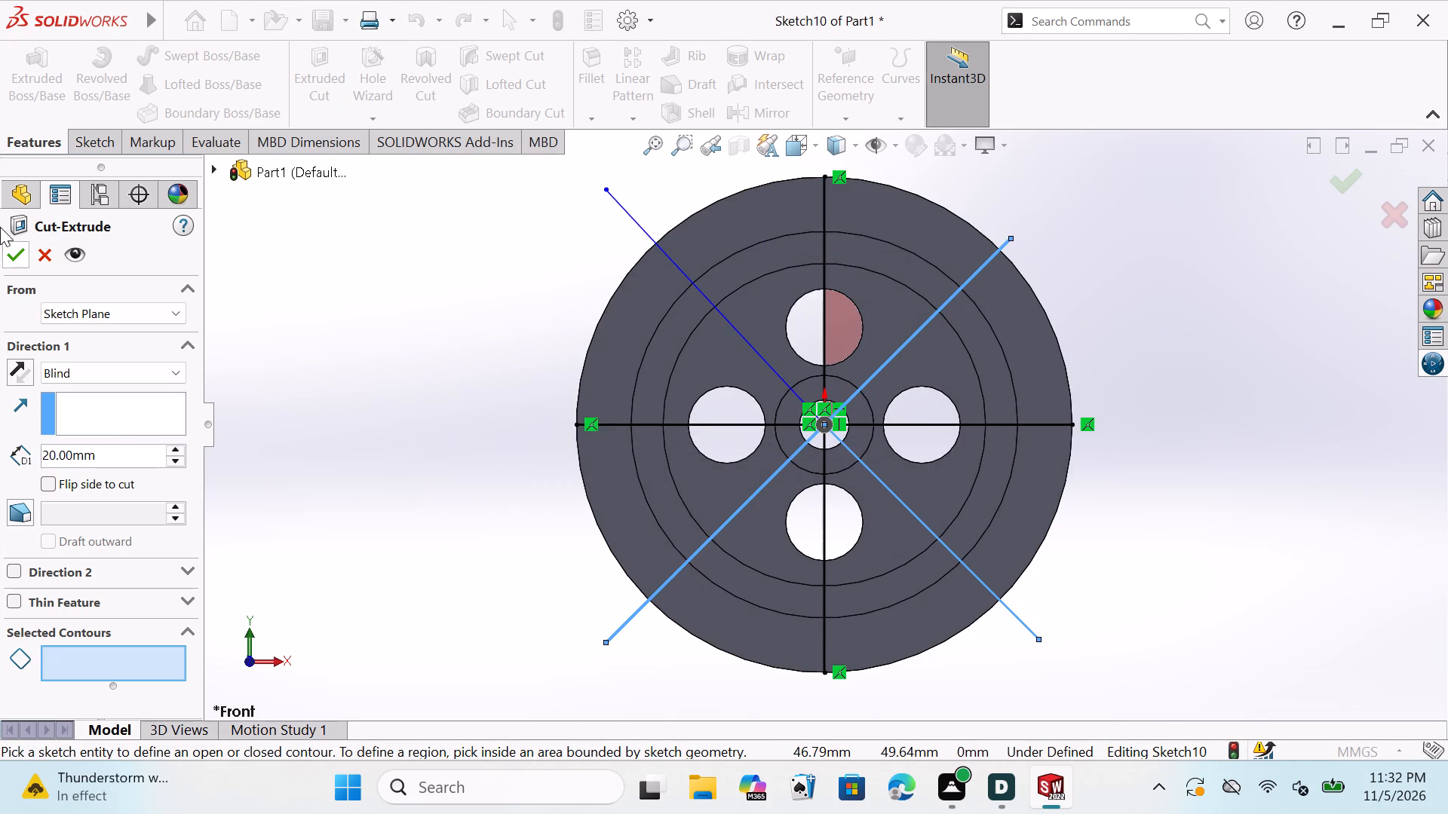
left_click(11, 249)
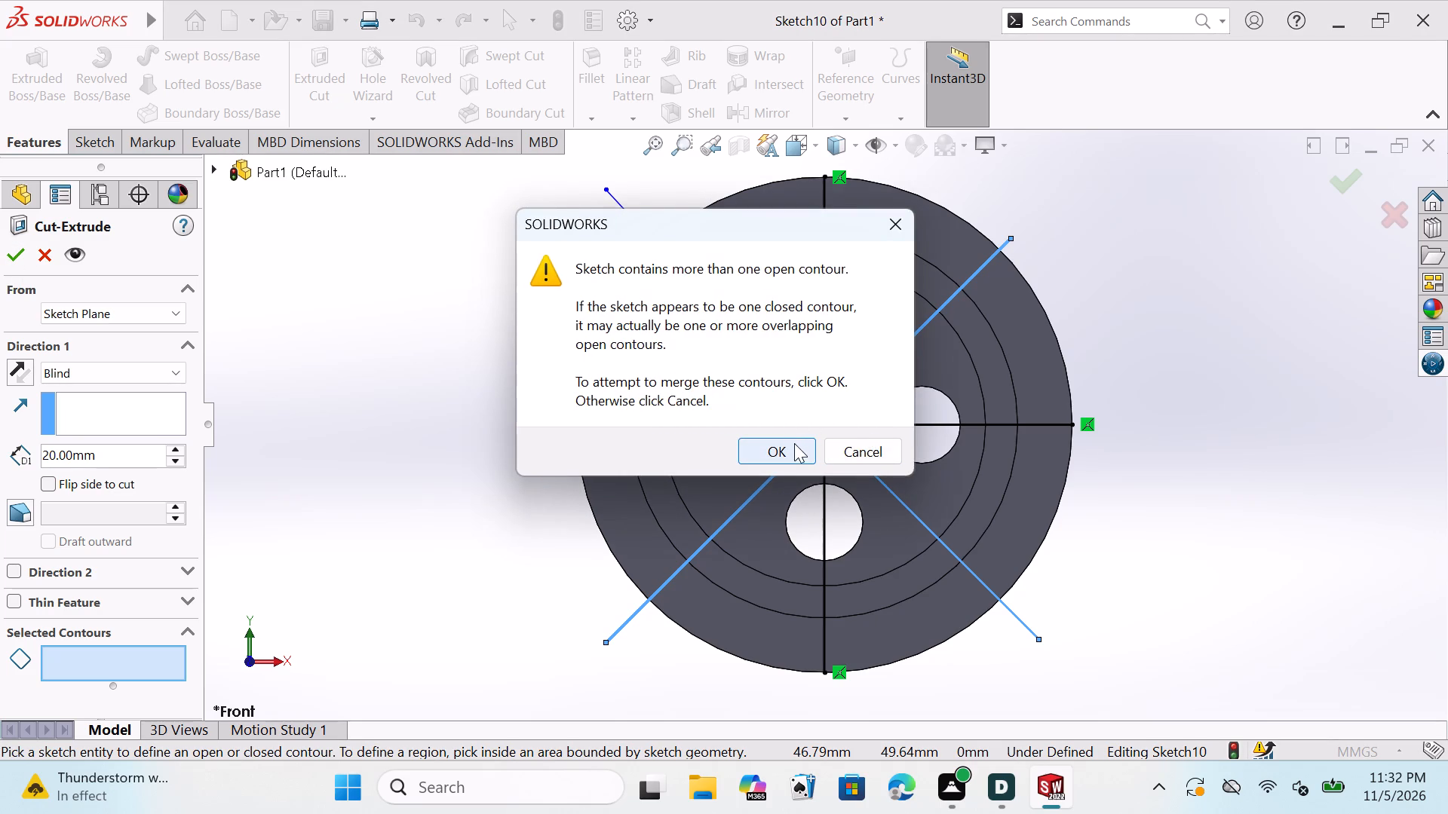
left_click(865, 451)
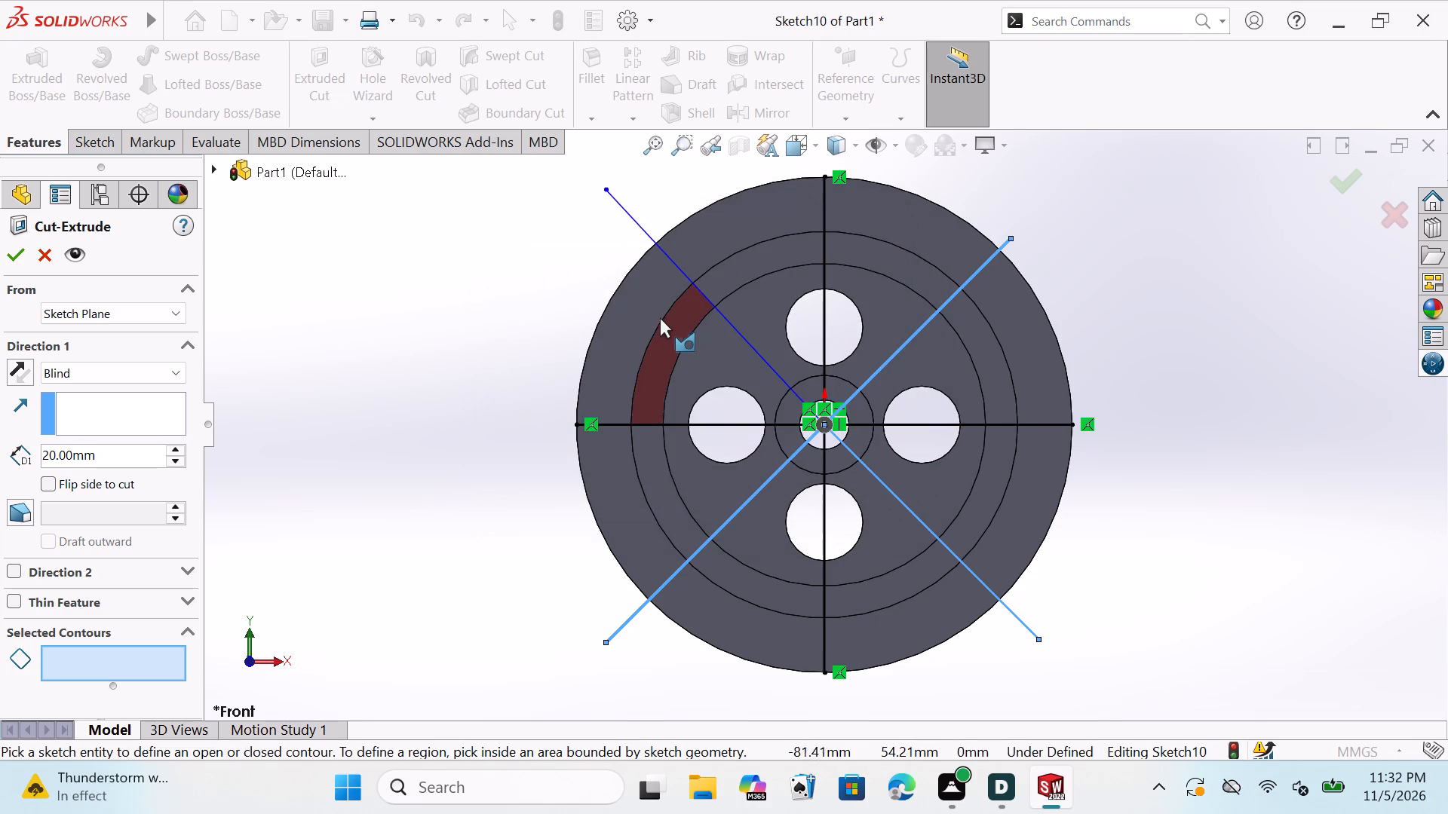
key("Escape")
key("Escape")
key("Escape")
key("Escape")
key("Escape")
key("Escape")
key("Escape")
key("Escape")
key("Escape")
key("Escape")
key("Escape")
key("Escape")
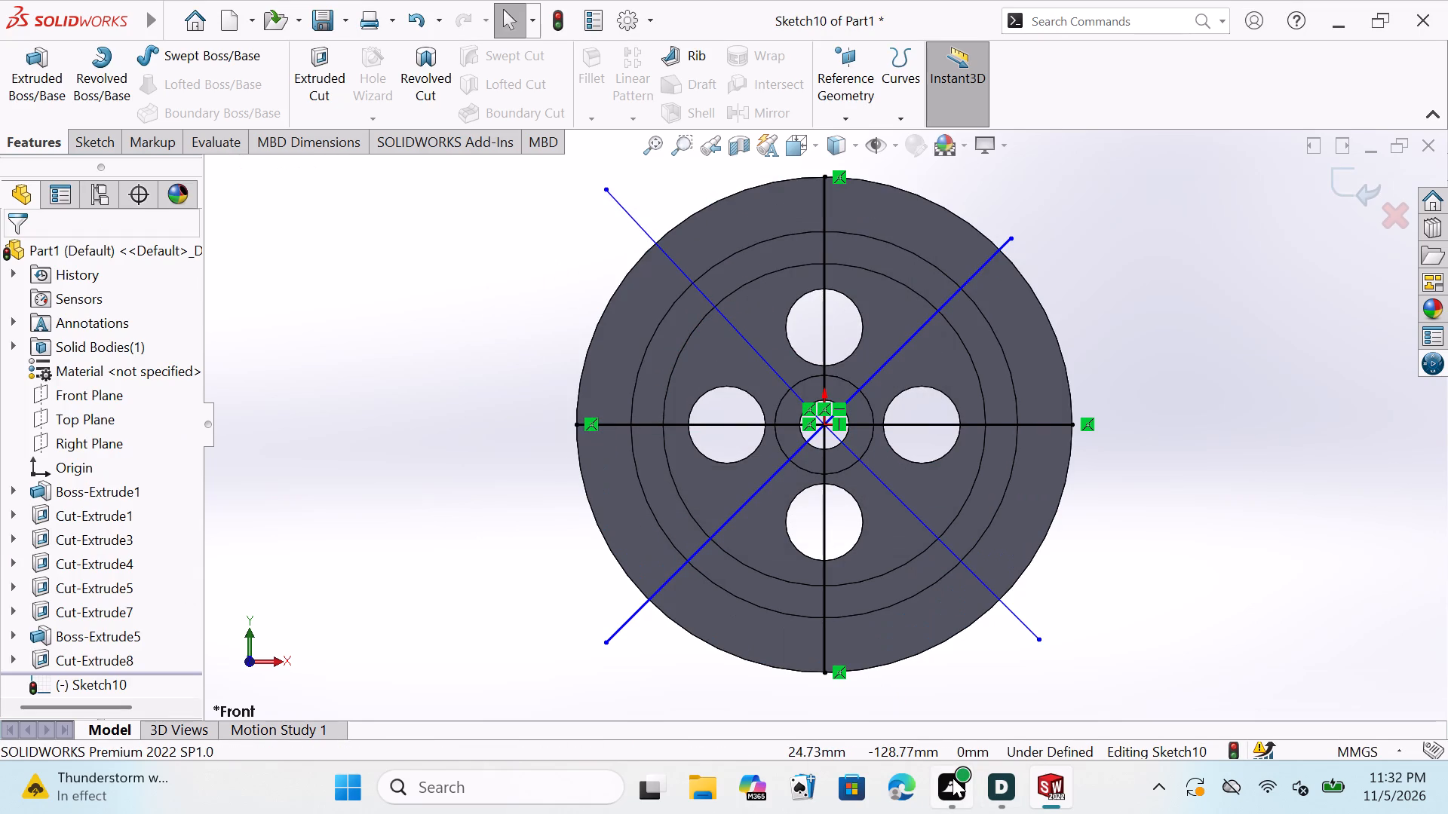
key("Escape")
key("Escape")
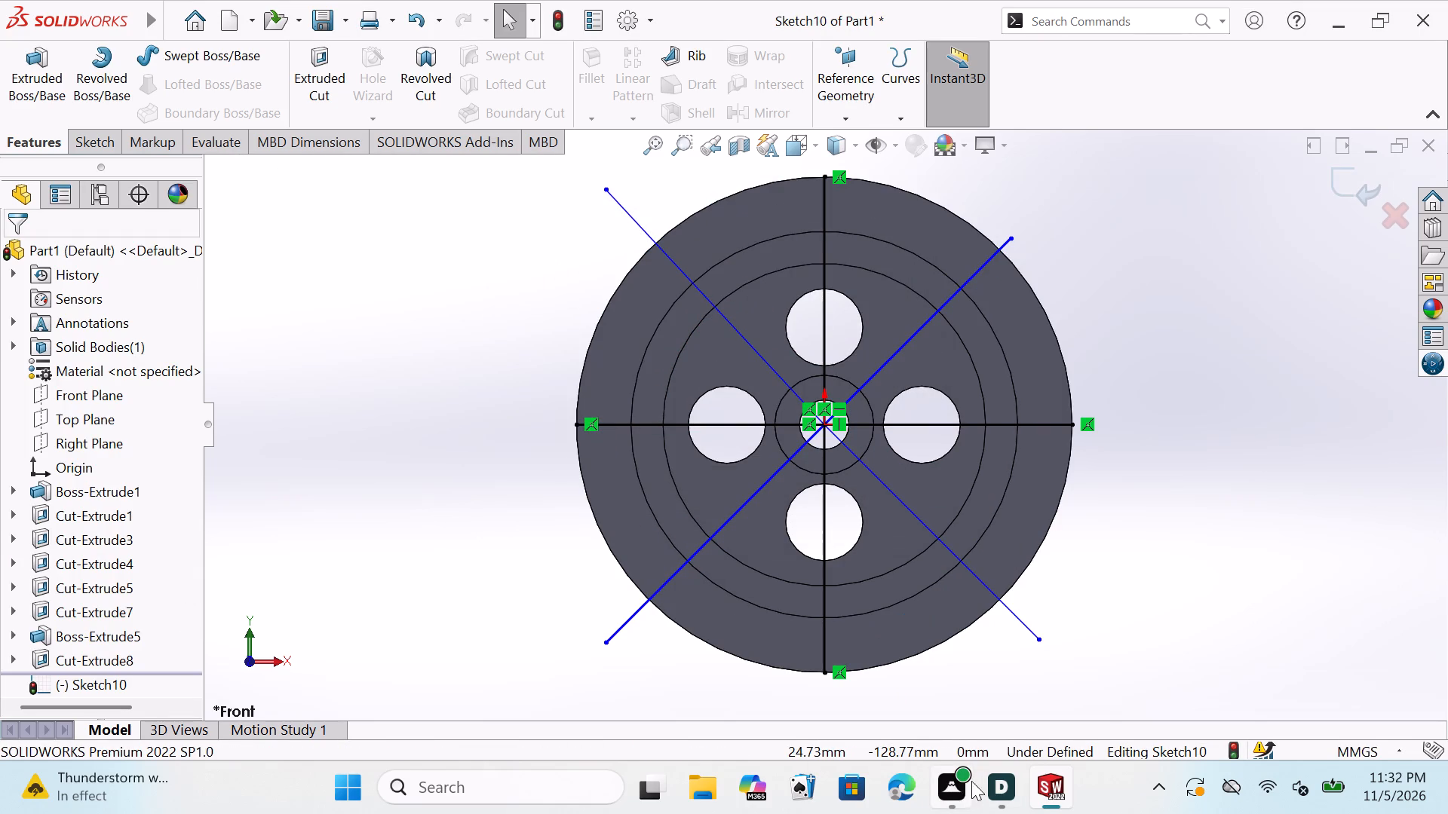
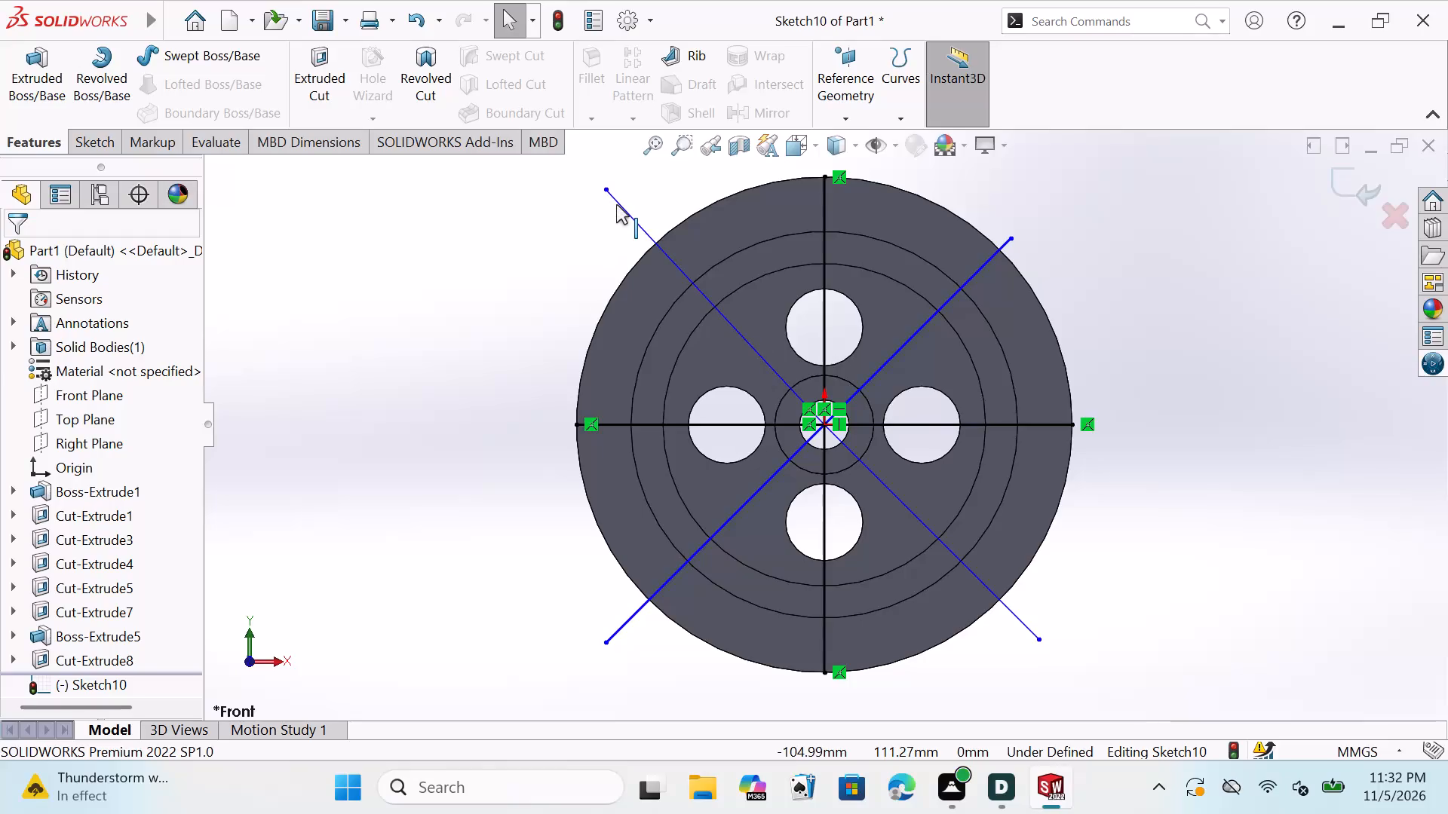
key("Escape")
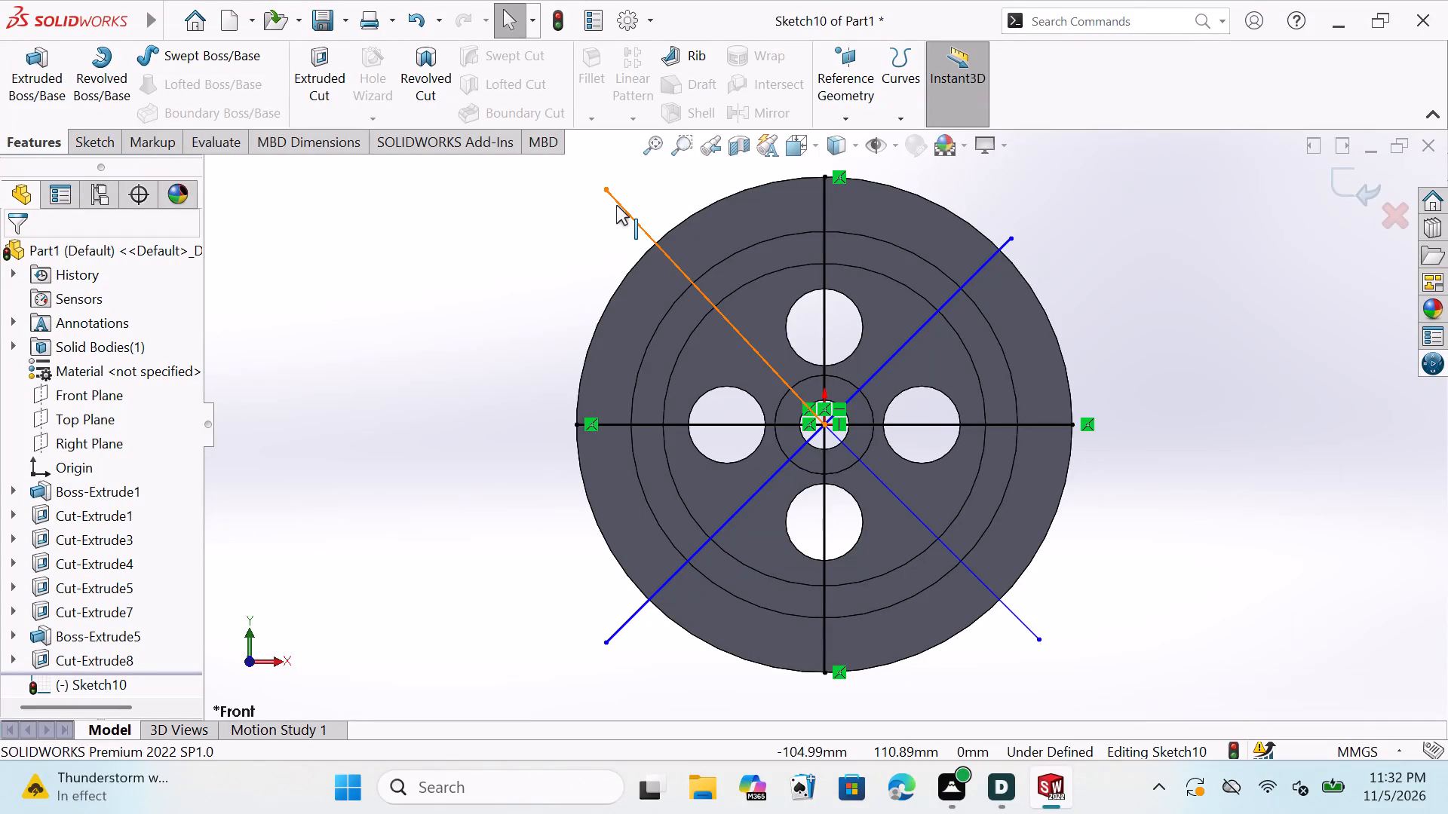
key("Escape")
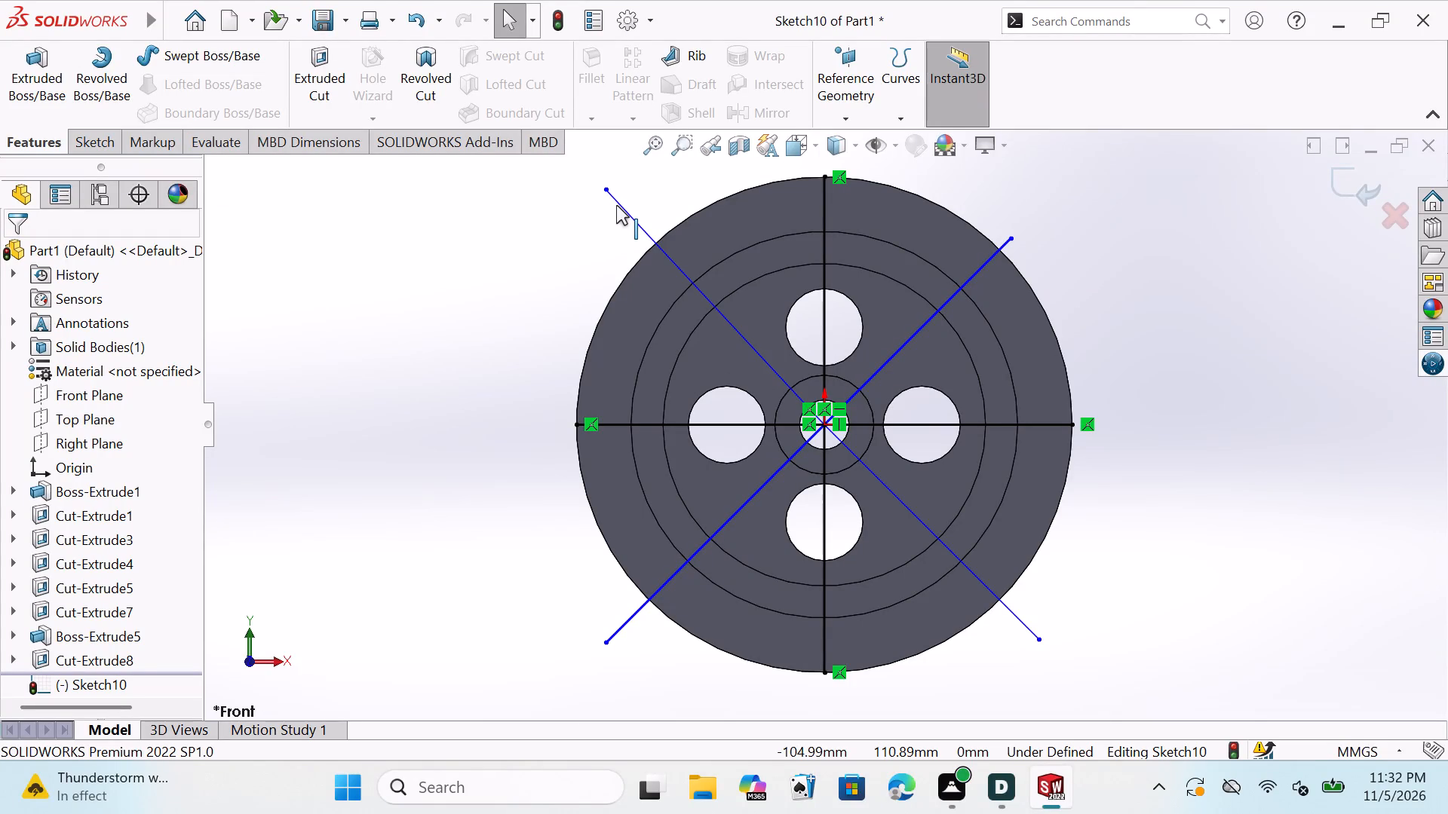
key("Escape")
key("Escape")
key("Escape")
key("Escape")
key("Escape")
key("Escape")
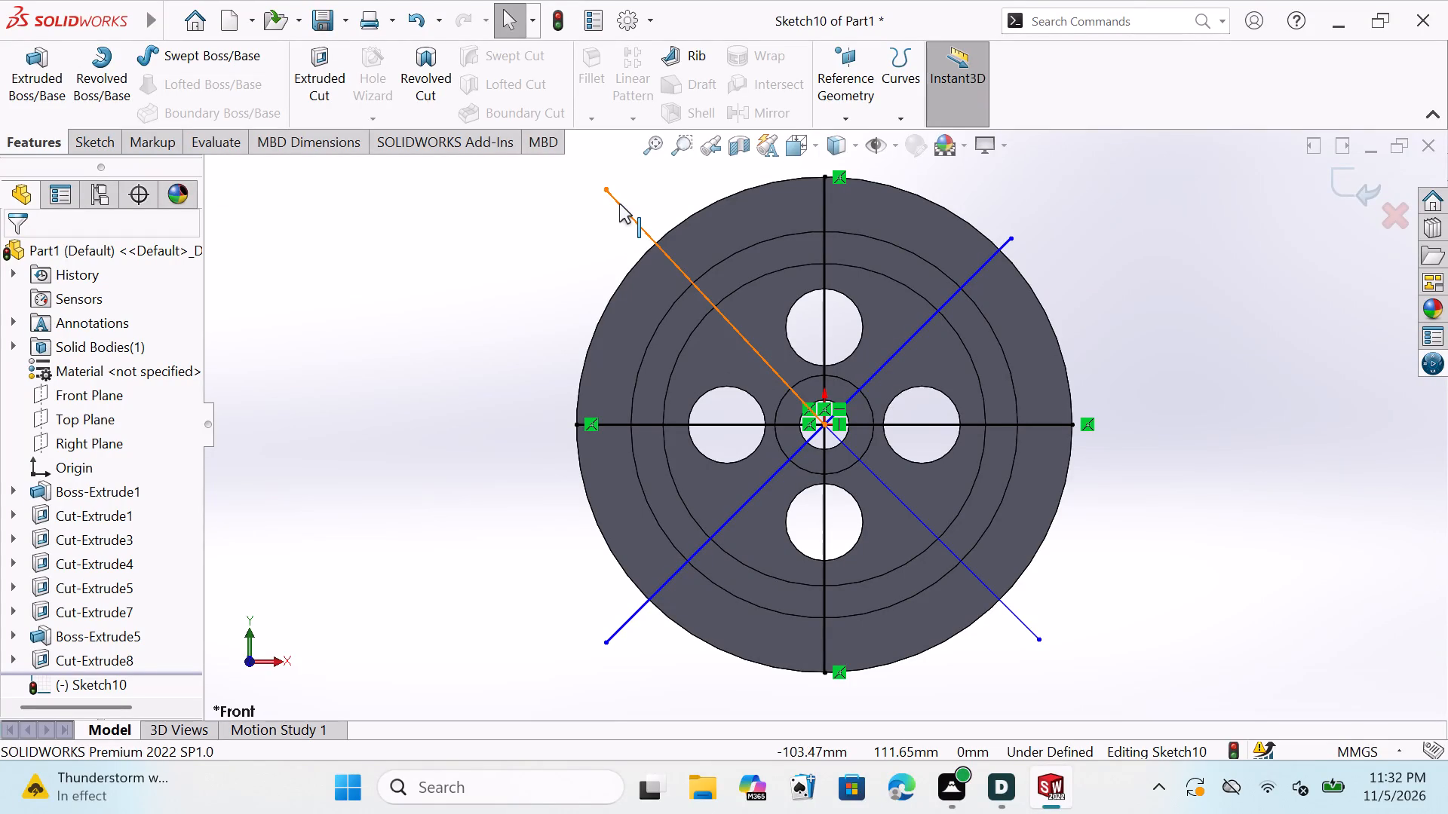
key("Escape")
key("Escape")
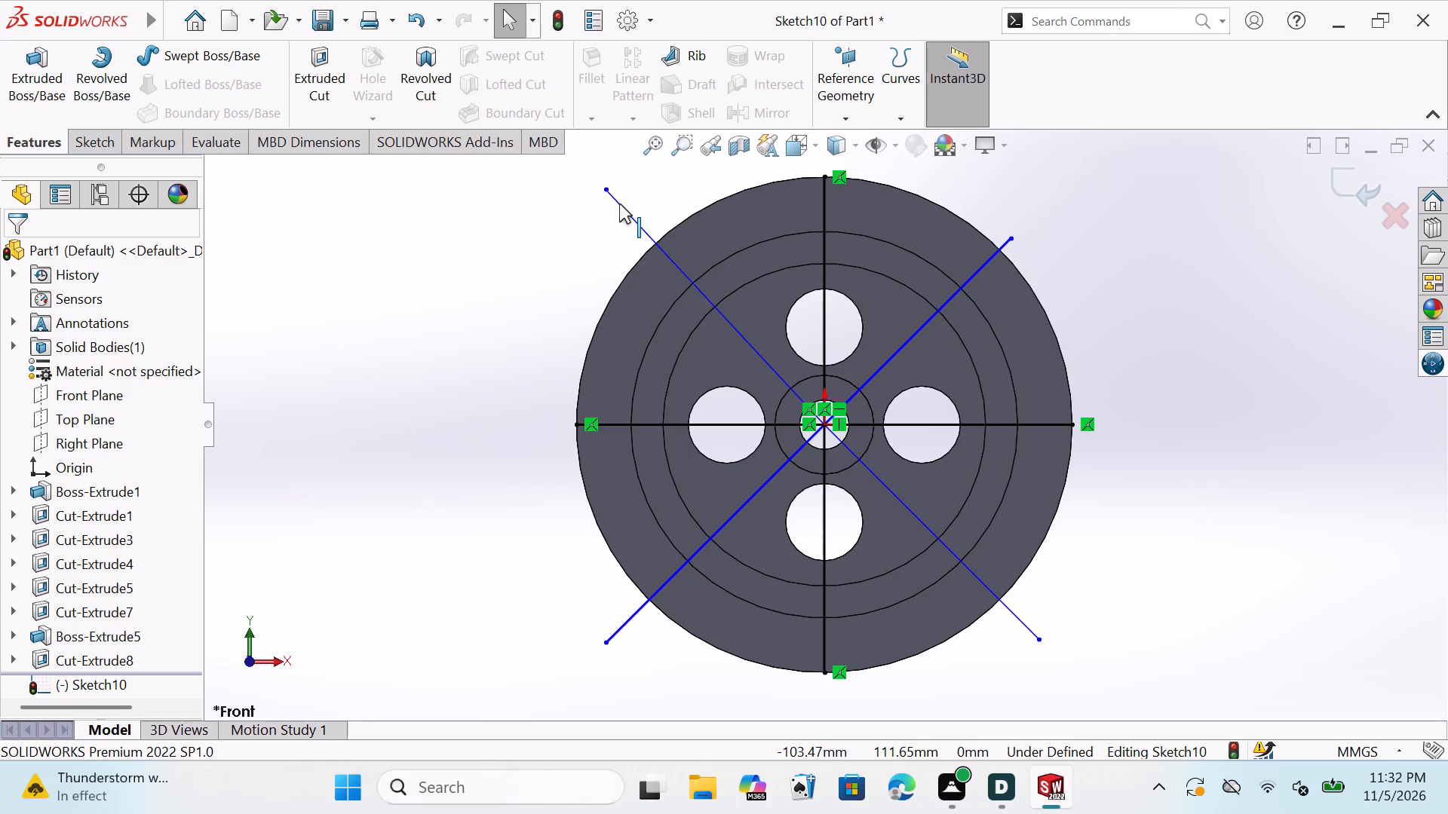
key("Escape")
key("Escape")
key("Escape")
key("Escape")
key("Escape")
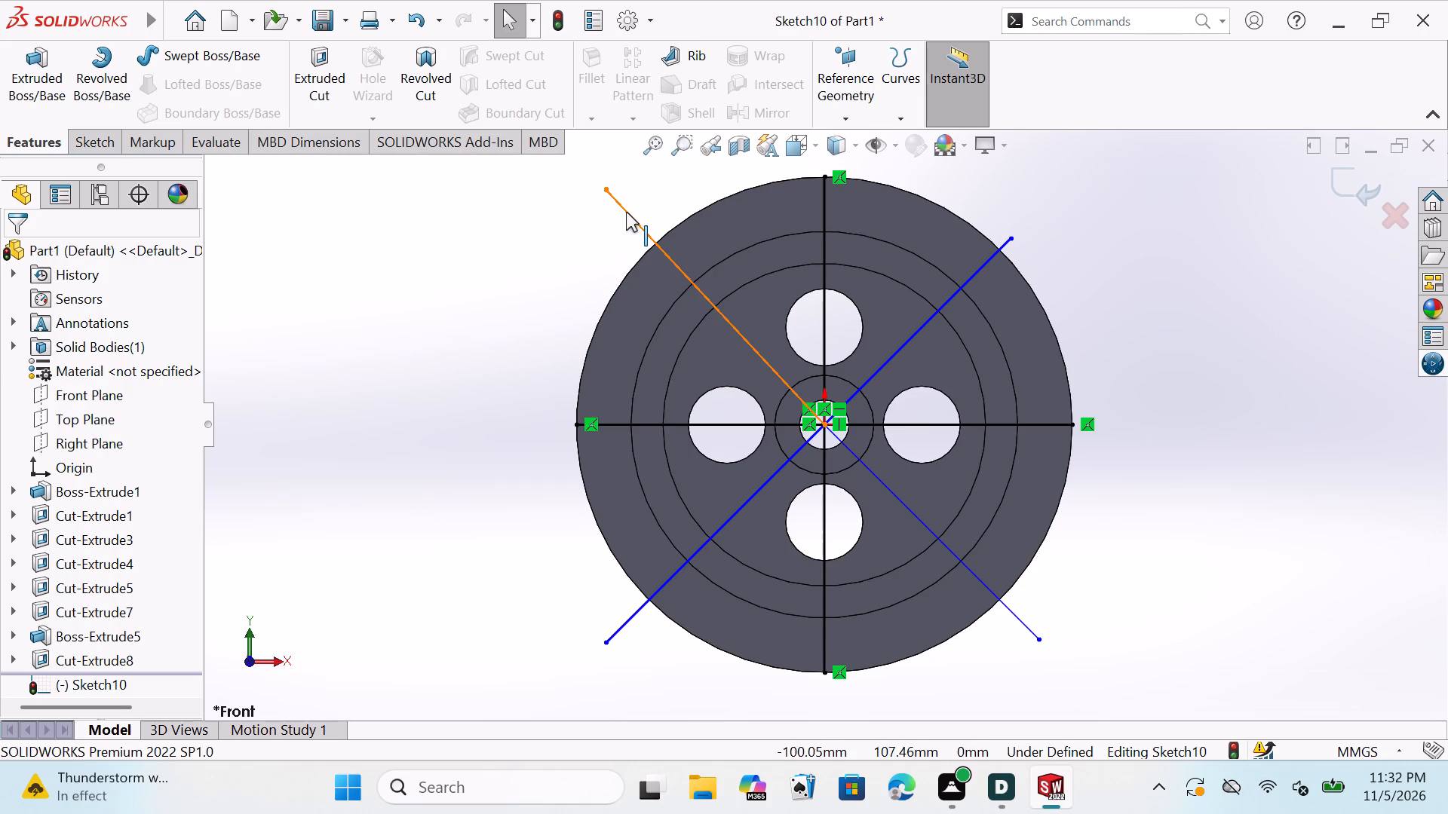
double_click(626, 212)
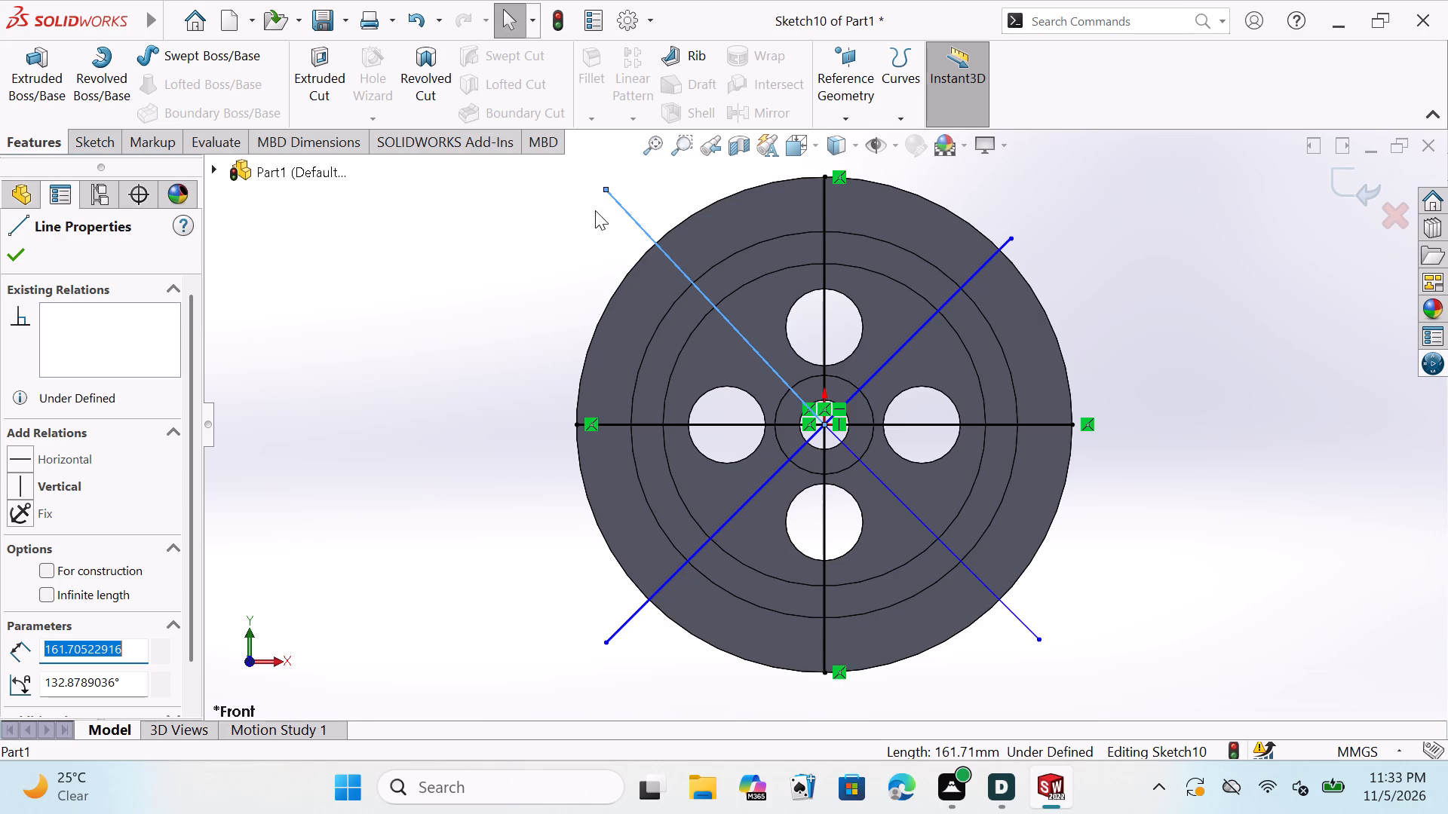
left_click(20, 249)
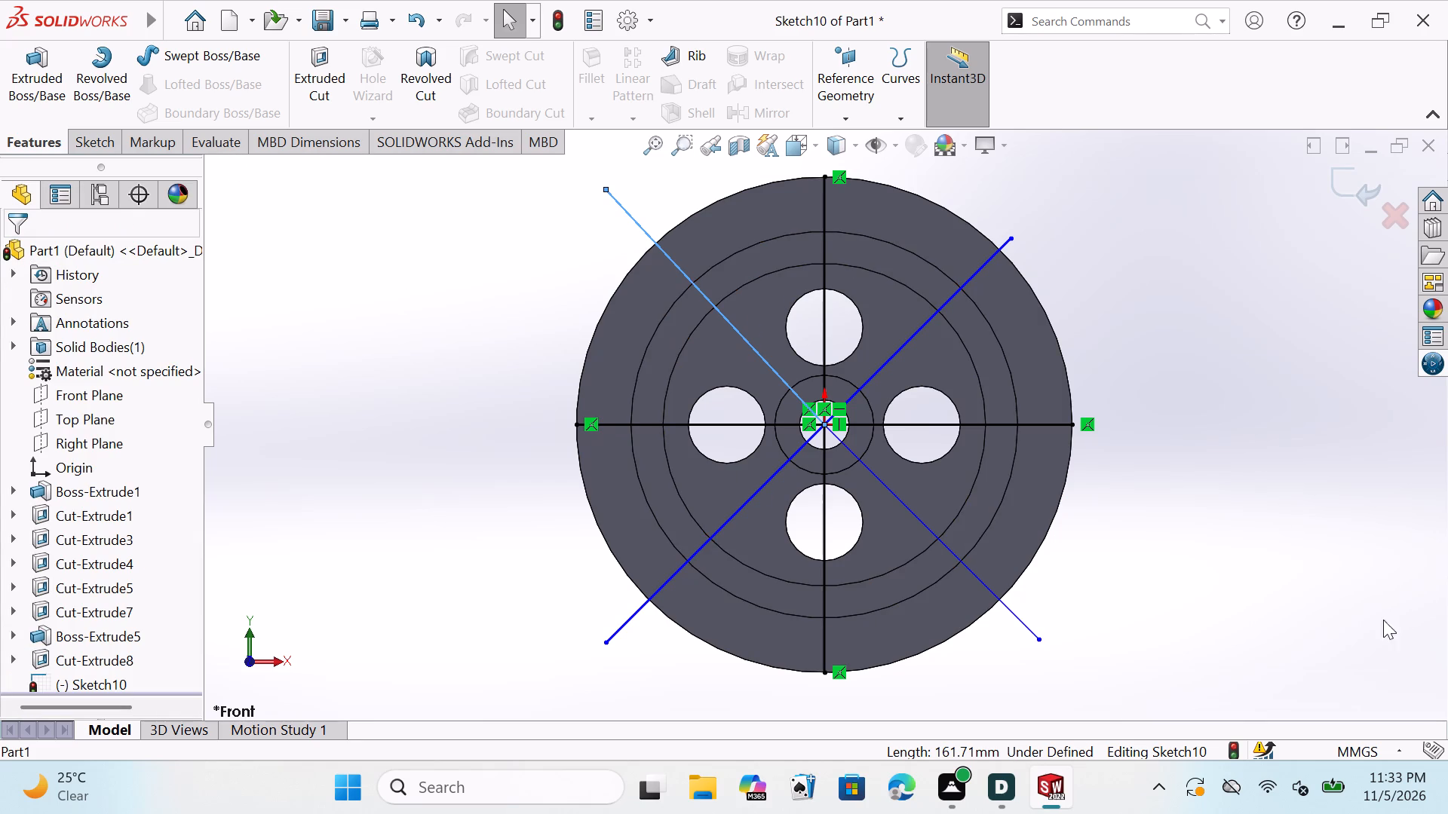
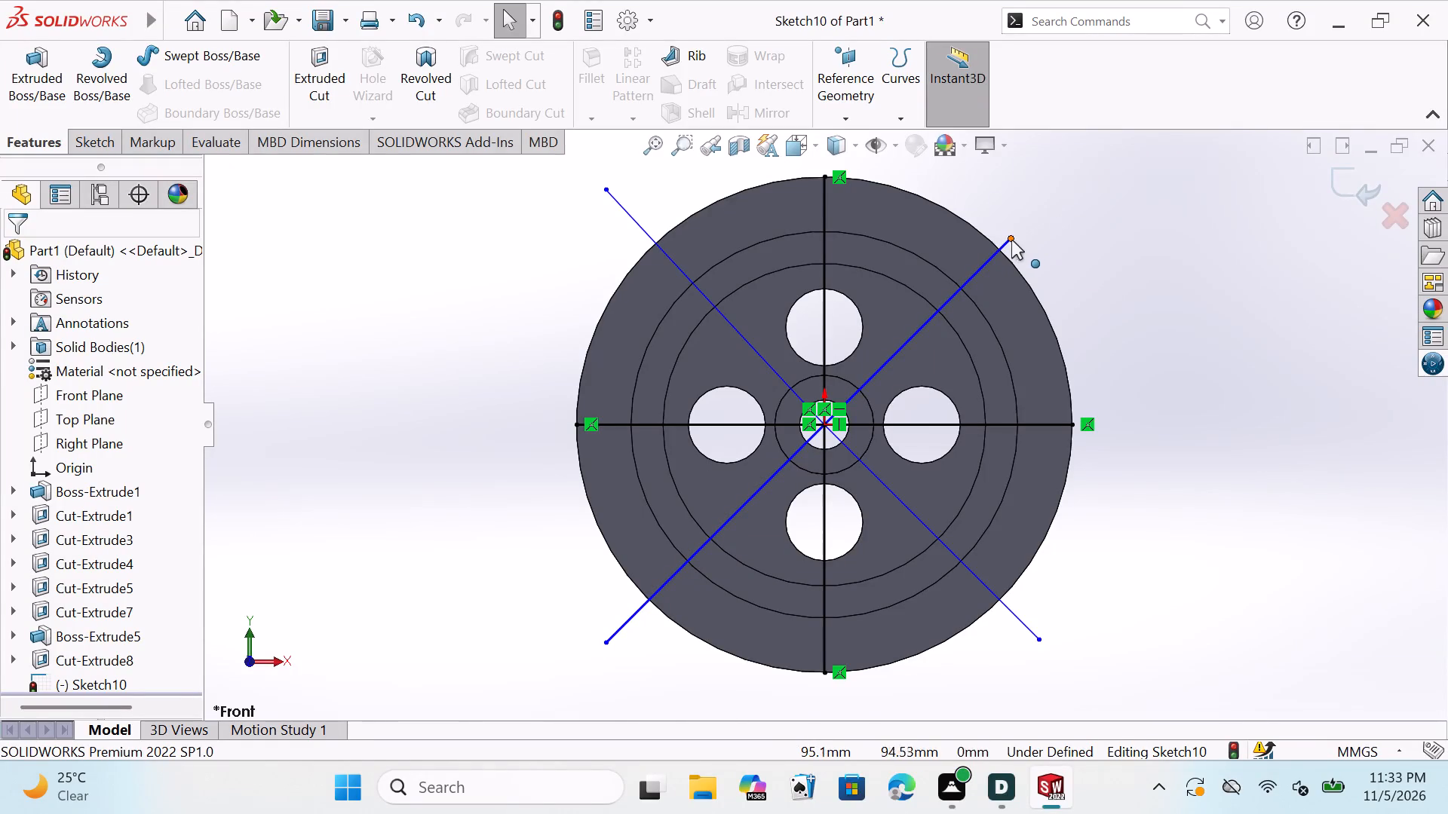
Delete the four diagonal lines radiating from the wheel's centre, keeping only the horizontal and vertical lines in the sketch.
double_click(1004, 248)
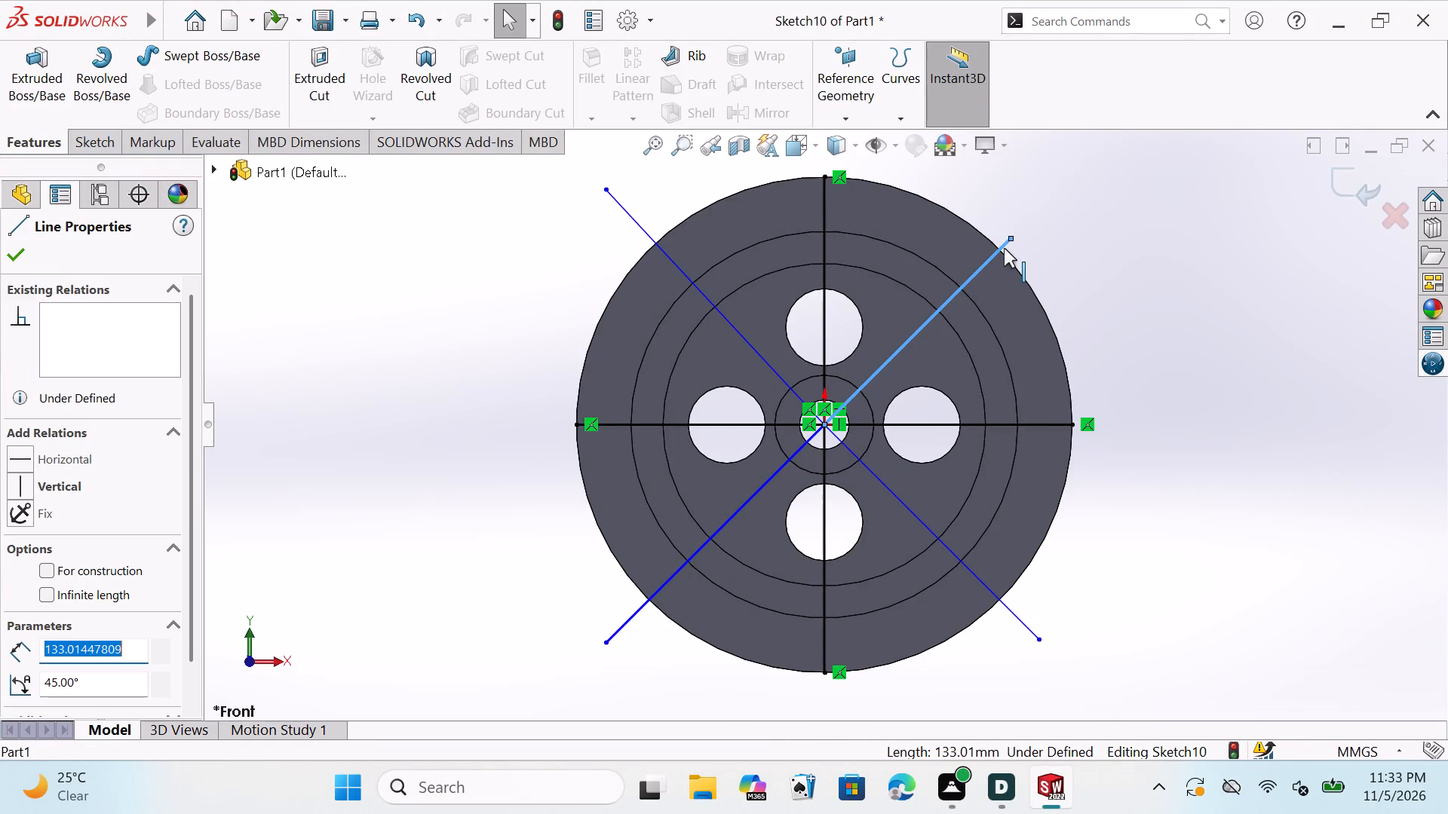
key("Delete")
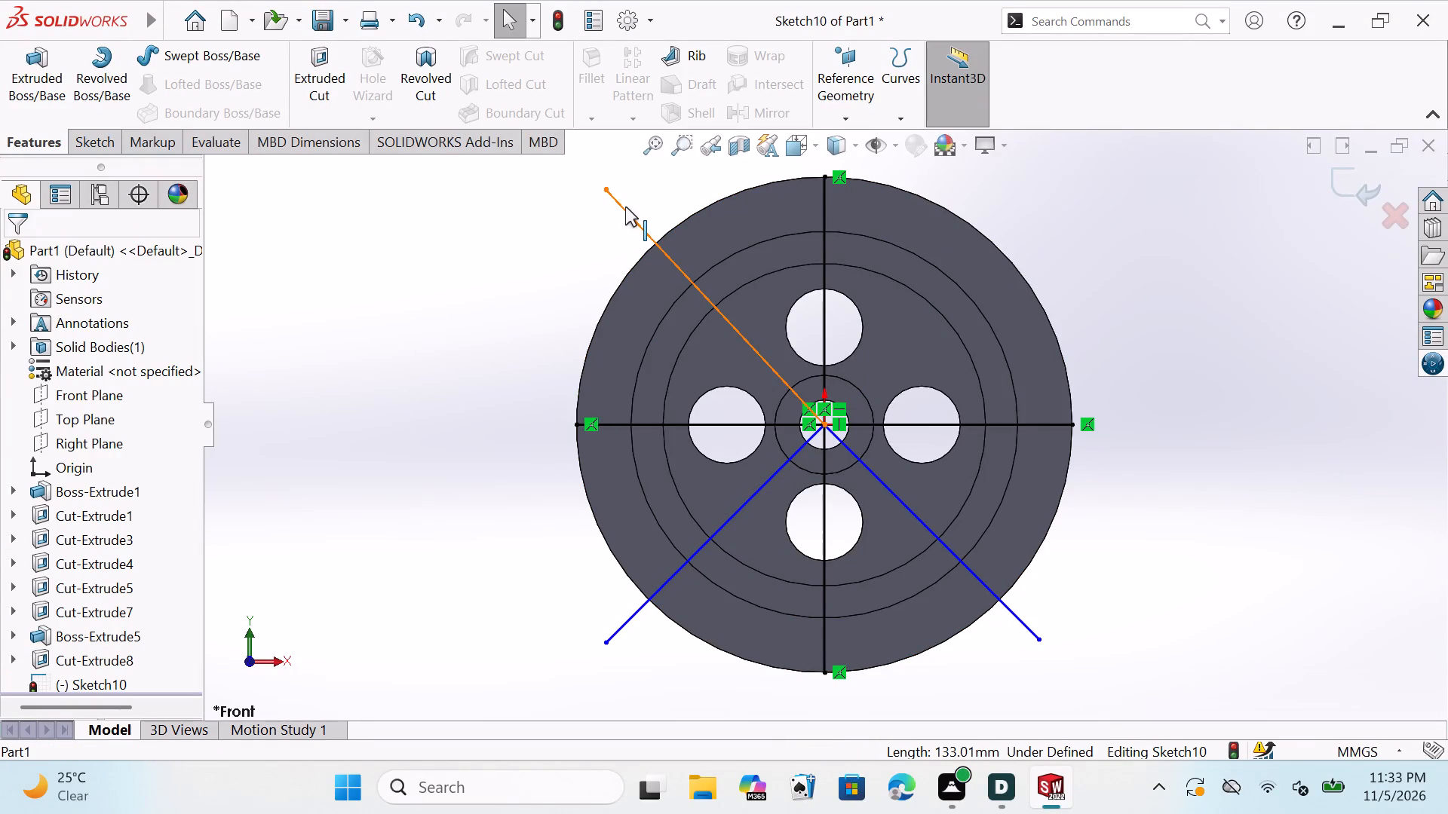
double_click(625, 207)
key("Delete")
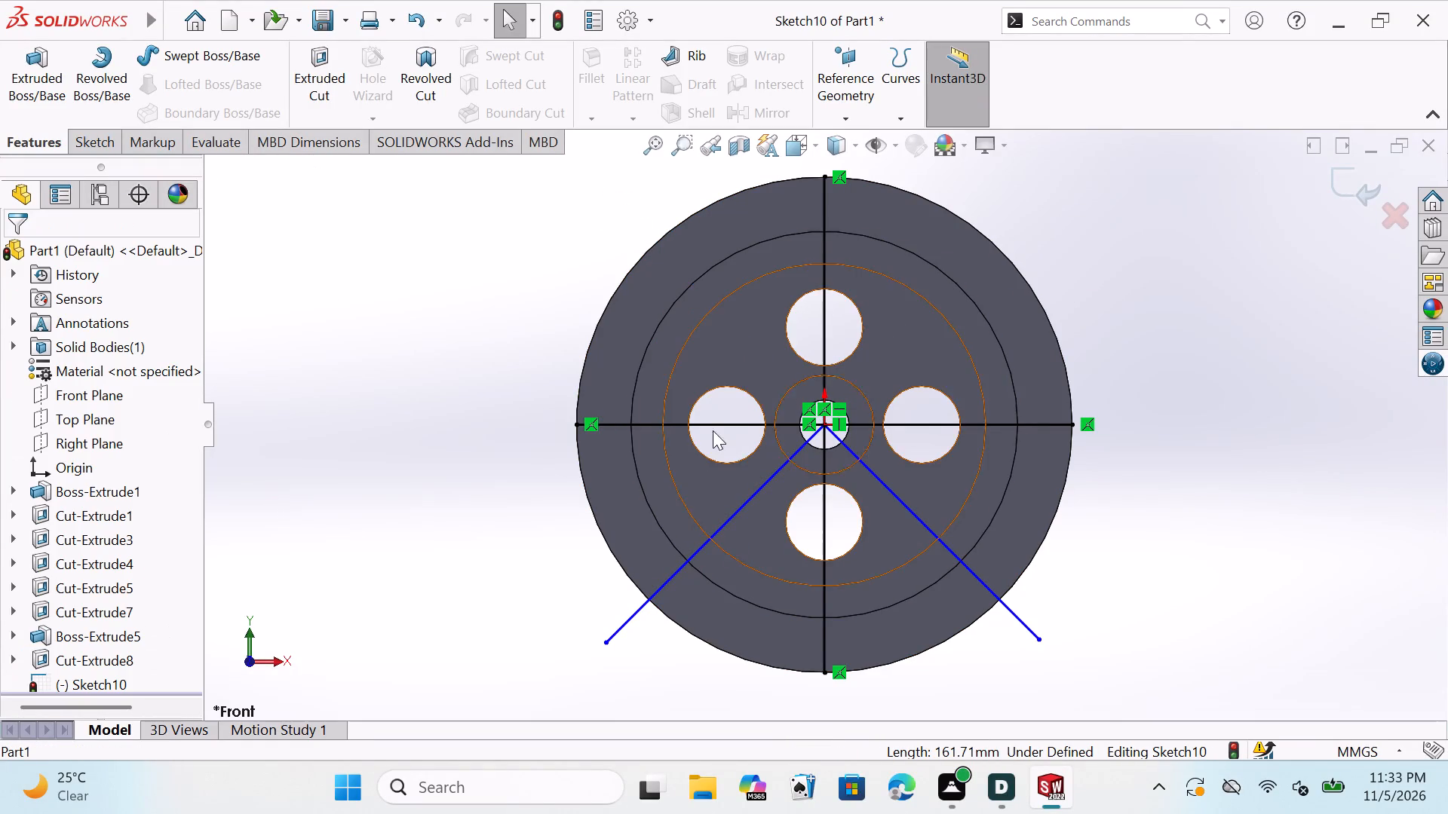
double_click(622, 622)
key("Delete")
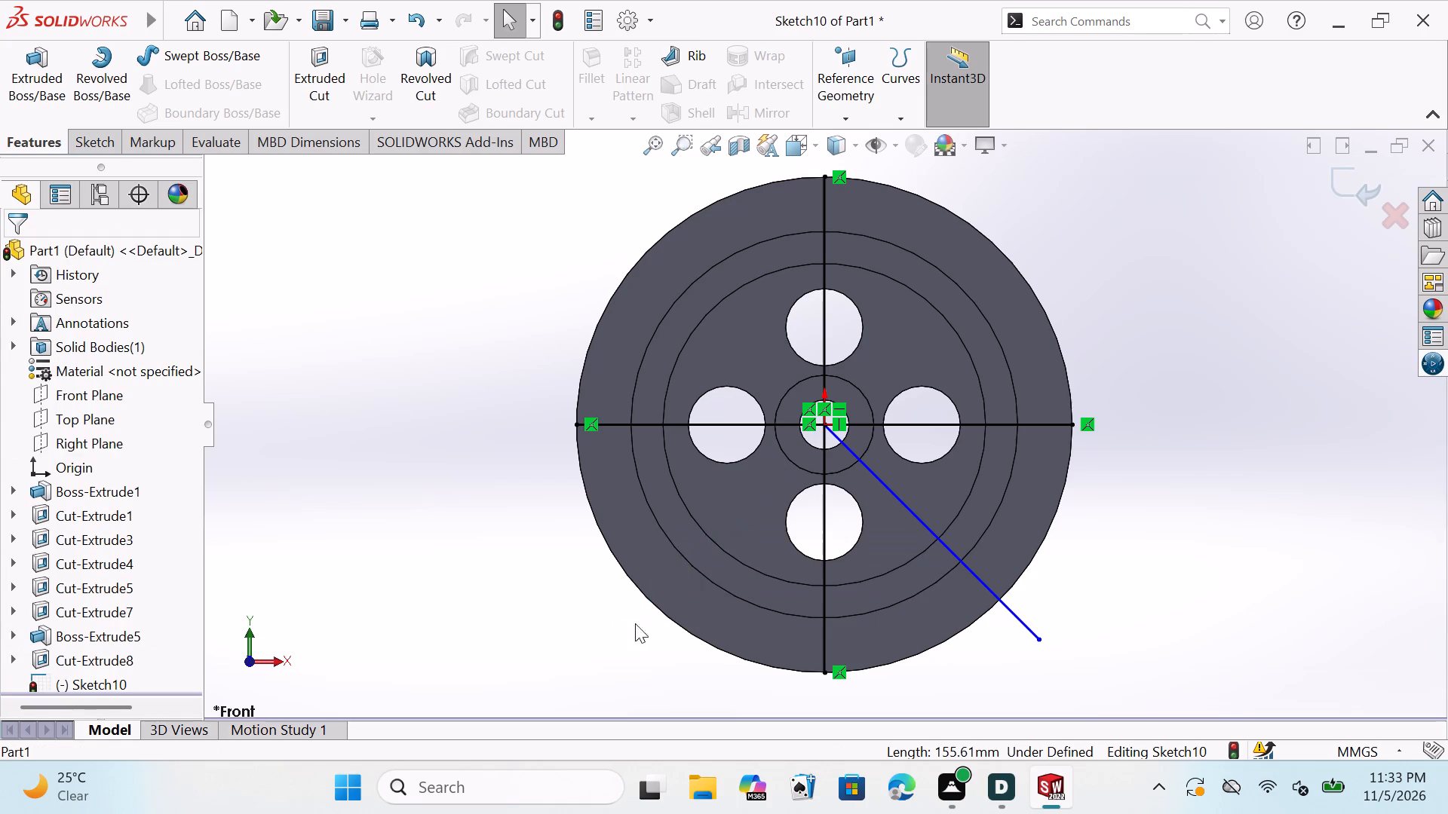
left_click(1020, 622)
key("Delete")
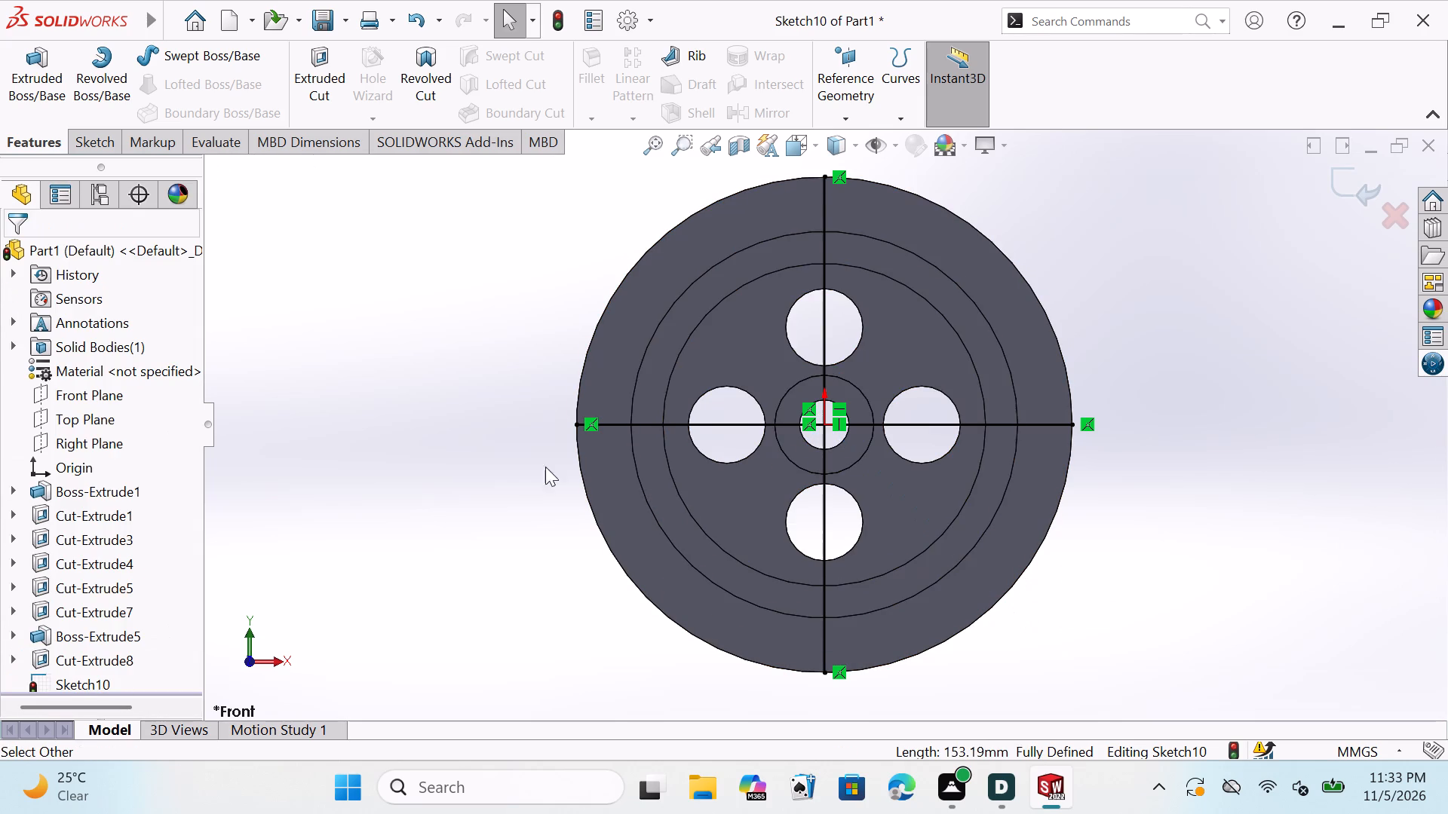
key("Escape")
key("Escape")
key("Escape")
key("Escape")
key("Escape")
key("Escape")
key("Escape")
key("Escape")
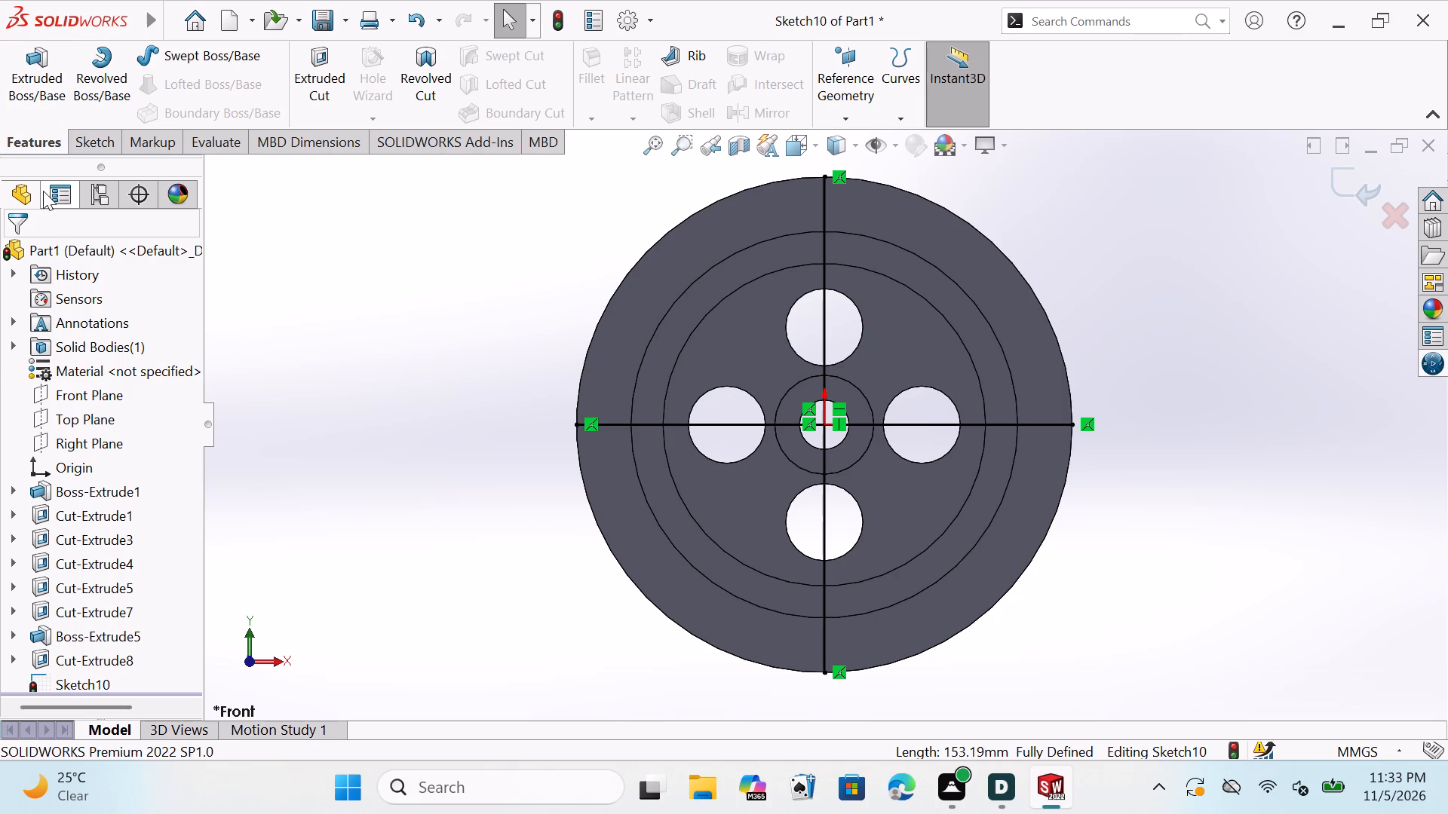
key("Escape")
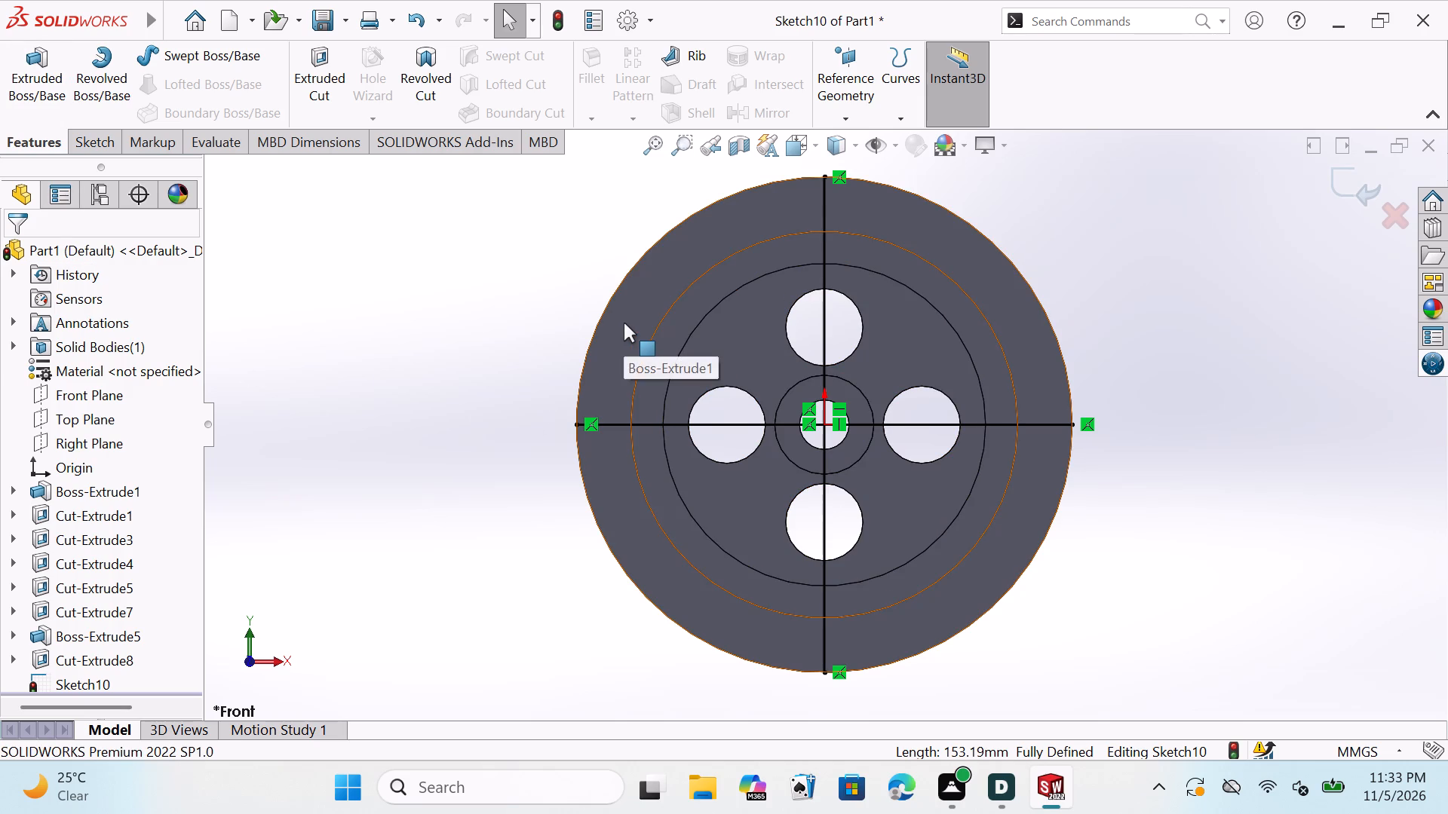
Extrude the crossing horizontal and vertical lines as a one-direction thin boss, 20 mm deep and 10 mm thick, merged with the wheel.
double_click(624, 323)
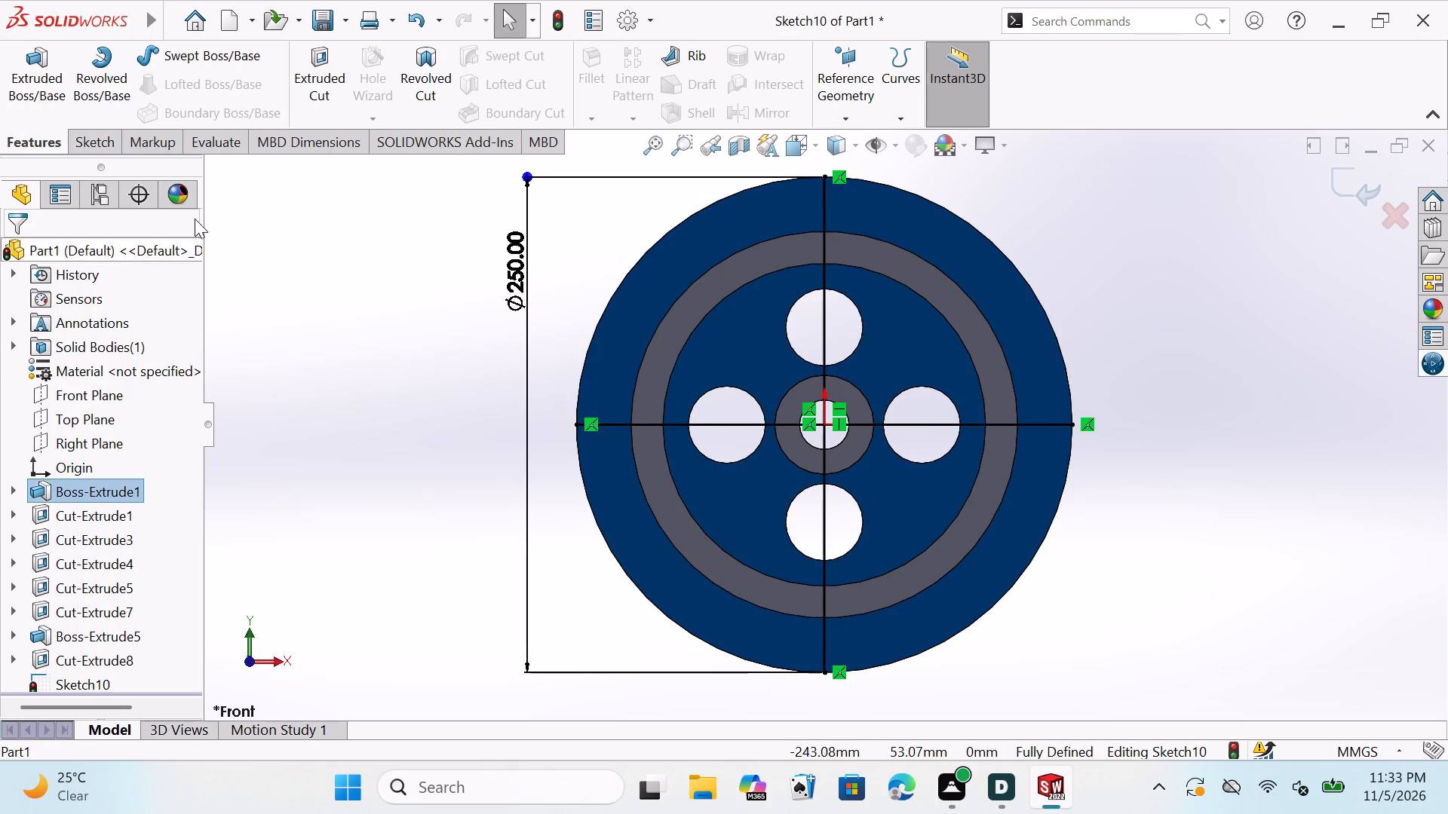
left_click(21, 82)
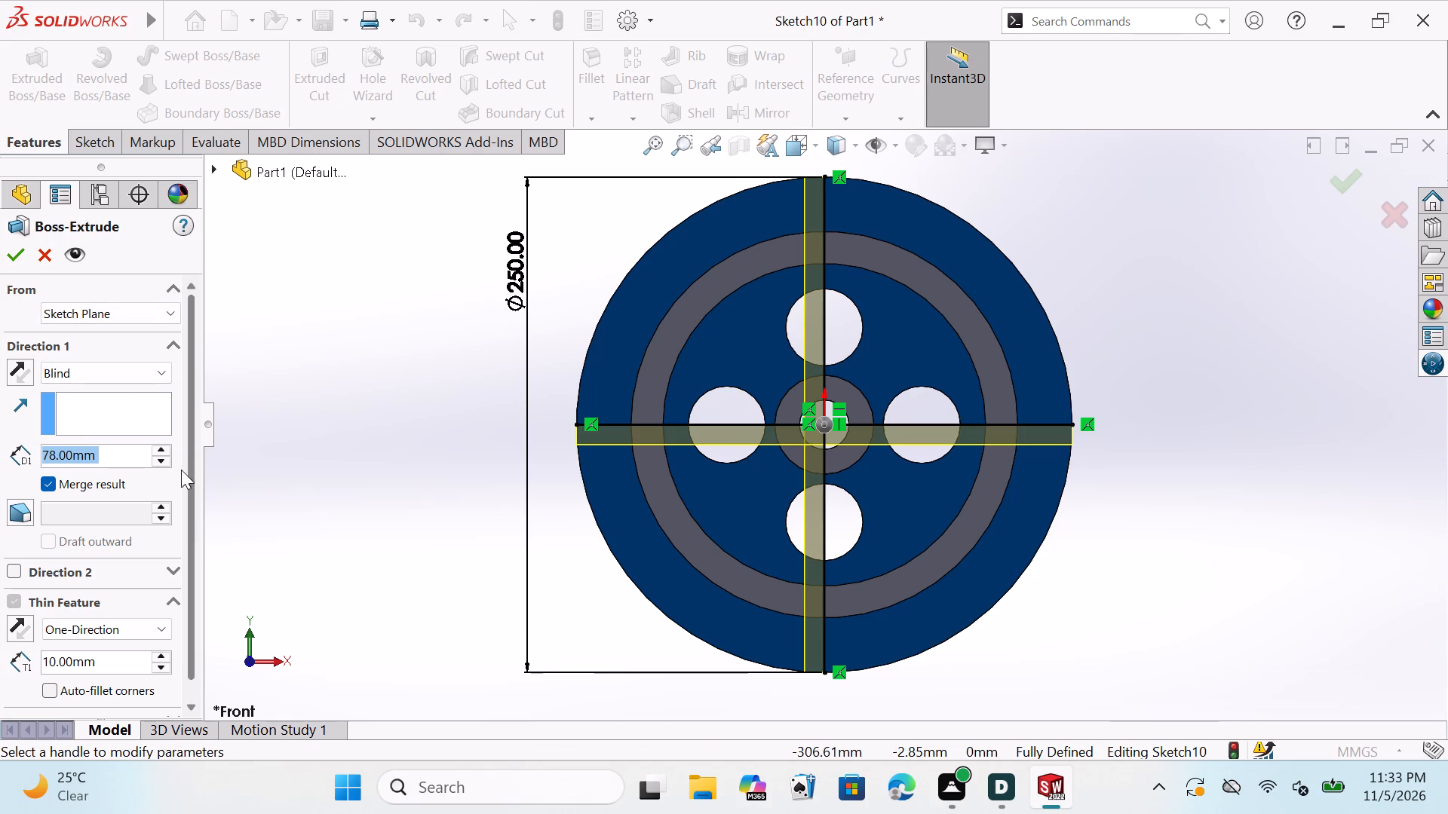
left_click(124, 457)
key("BackSpace")
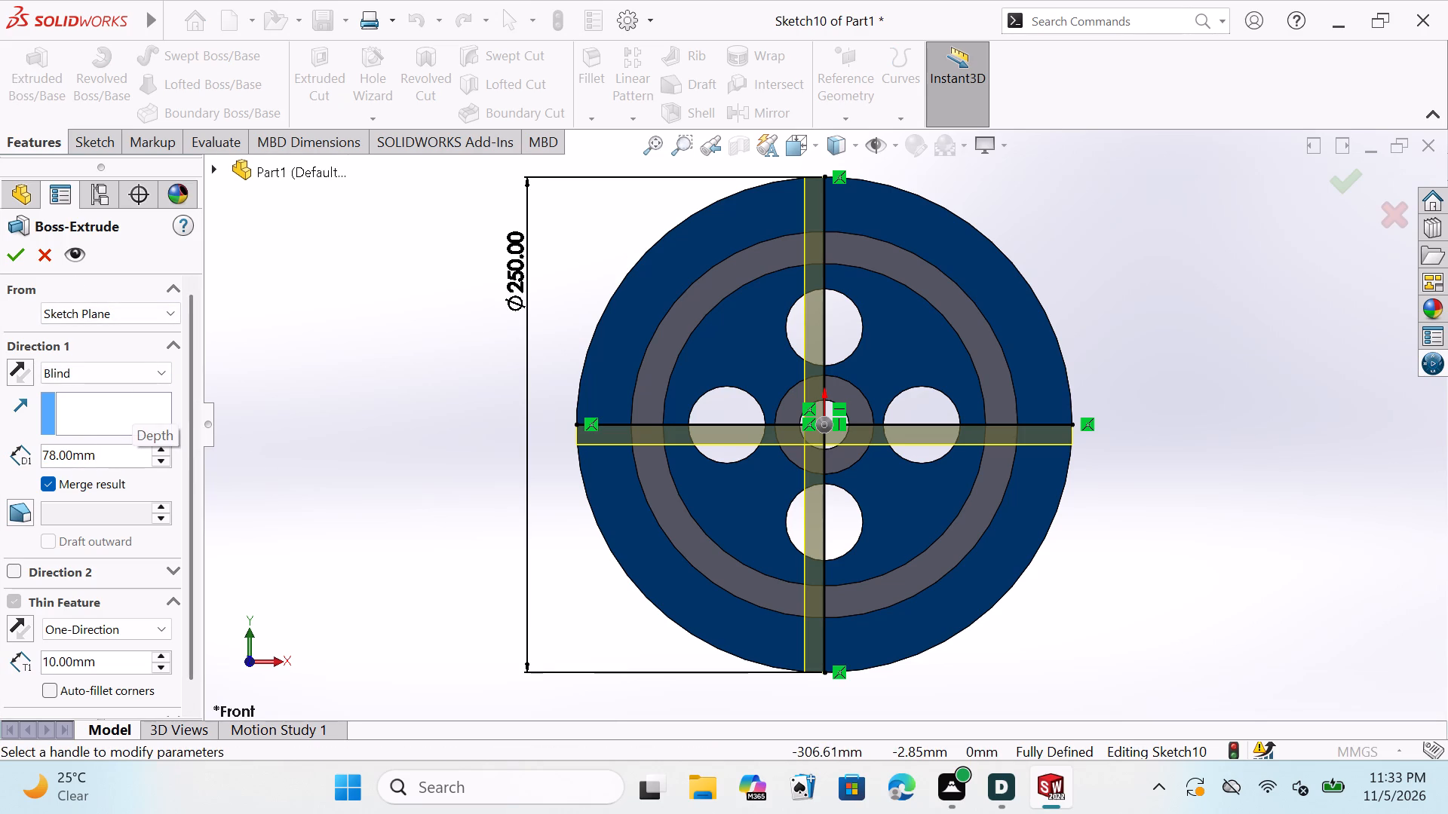
key("BackSpace")
key("BackSpace")
key("BackSpace")
key("BackSpace")
key("BackSpace")
key("BackSpace")
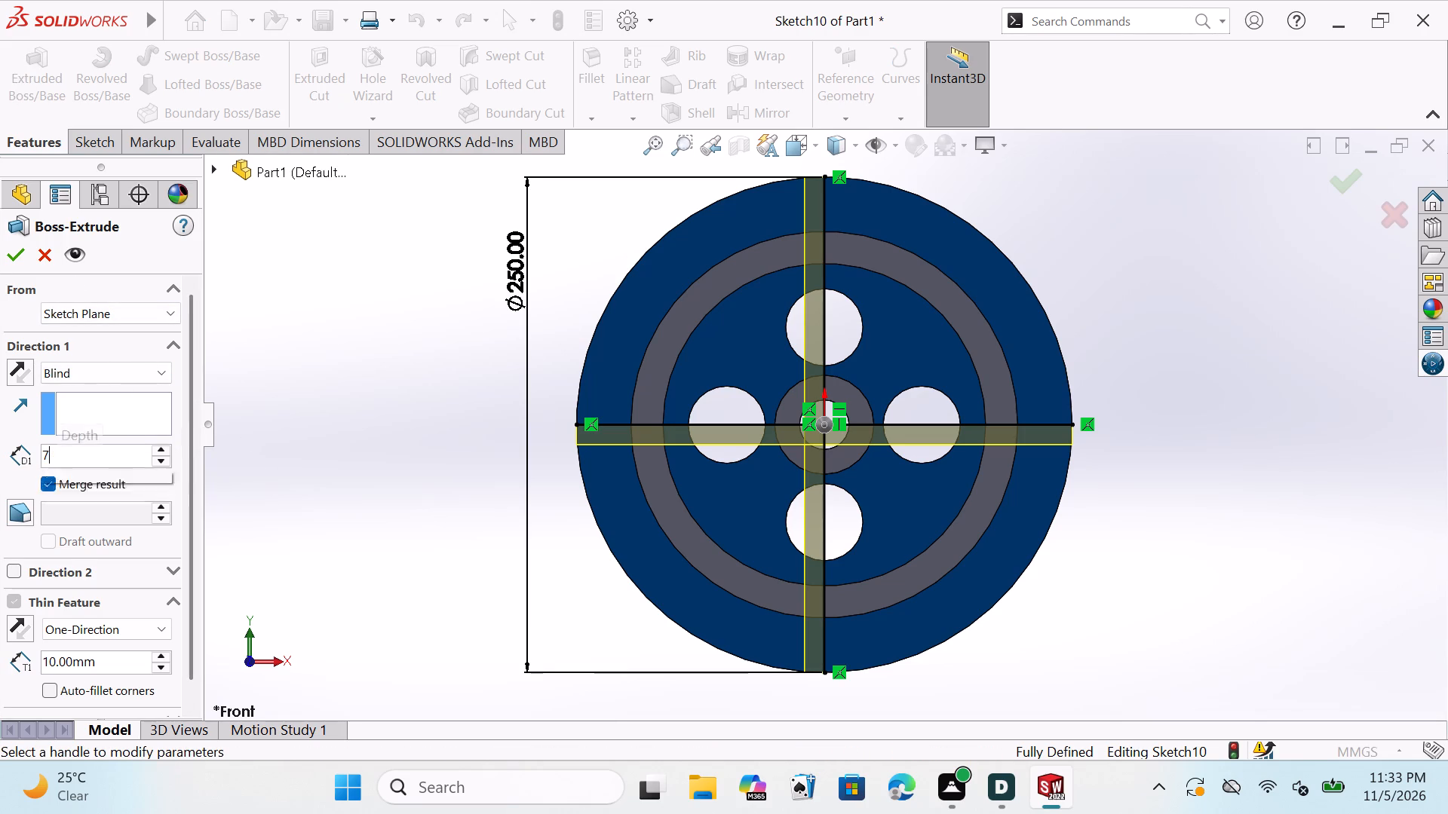
type("20")
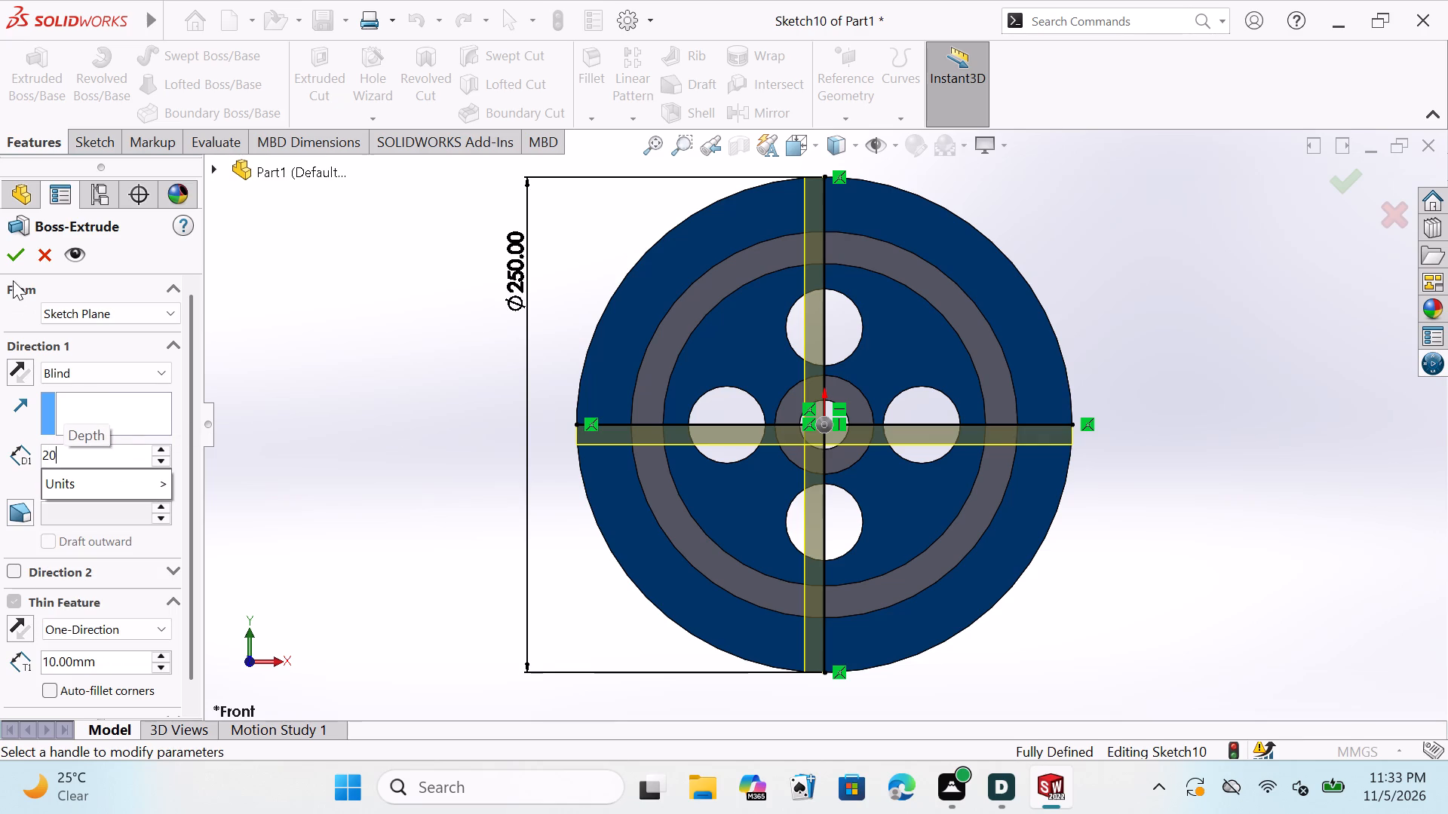
left_click(21, 252)
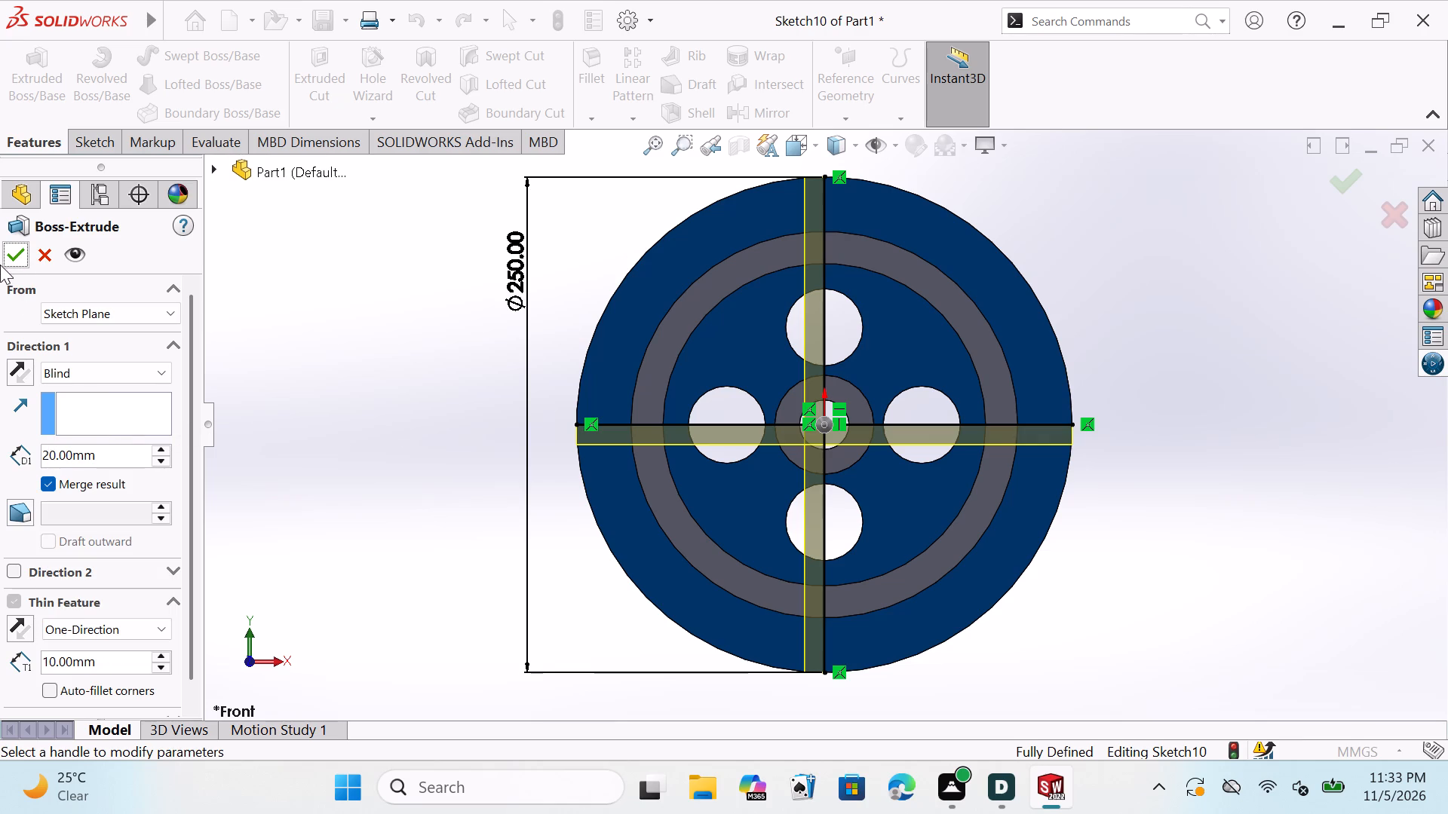
left_click(18, 250)
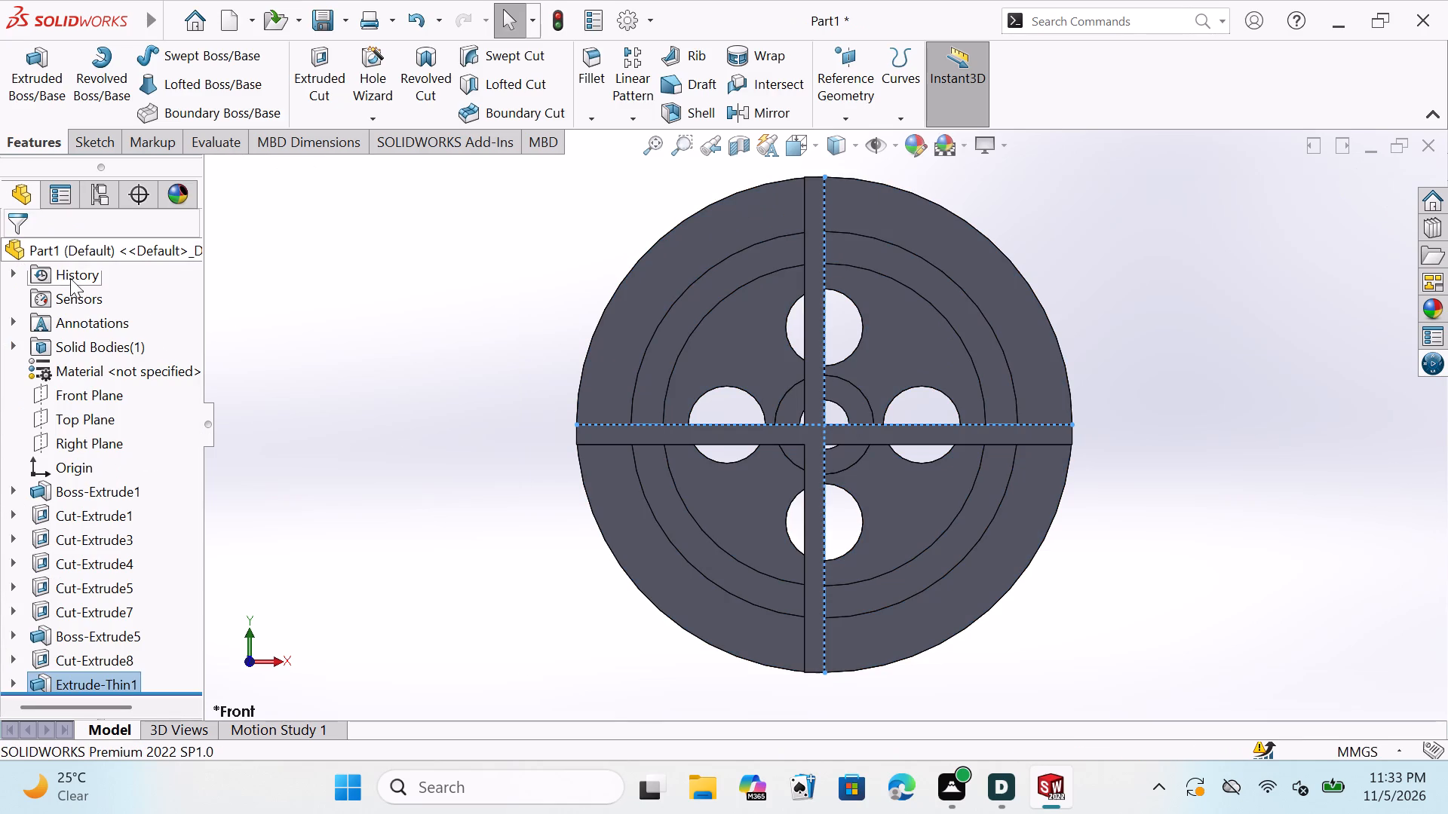
Examine the crossing bars on the wheel's front face, along with its rim and back, from several angles.
scroll(981, 476, "up", 1)
scroll(1035, 485, "down", 1)
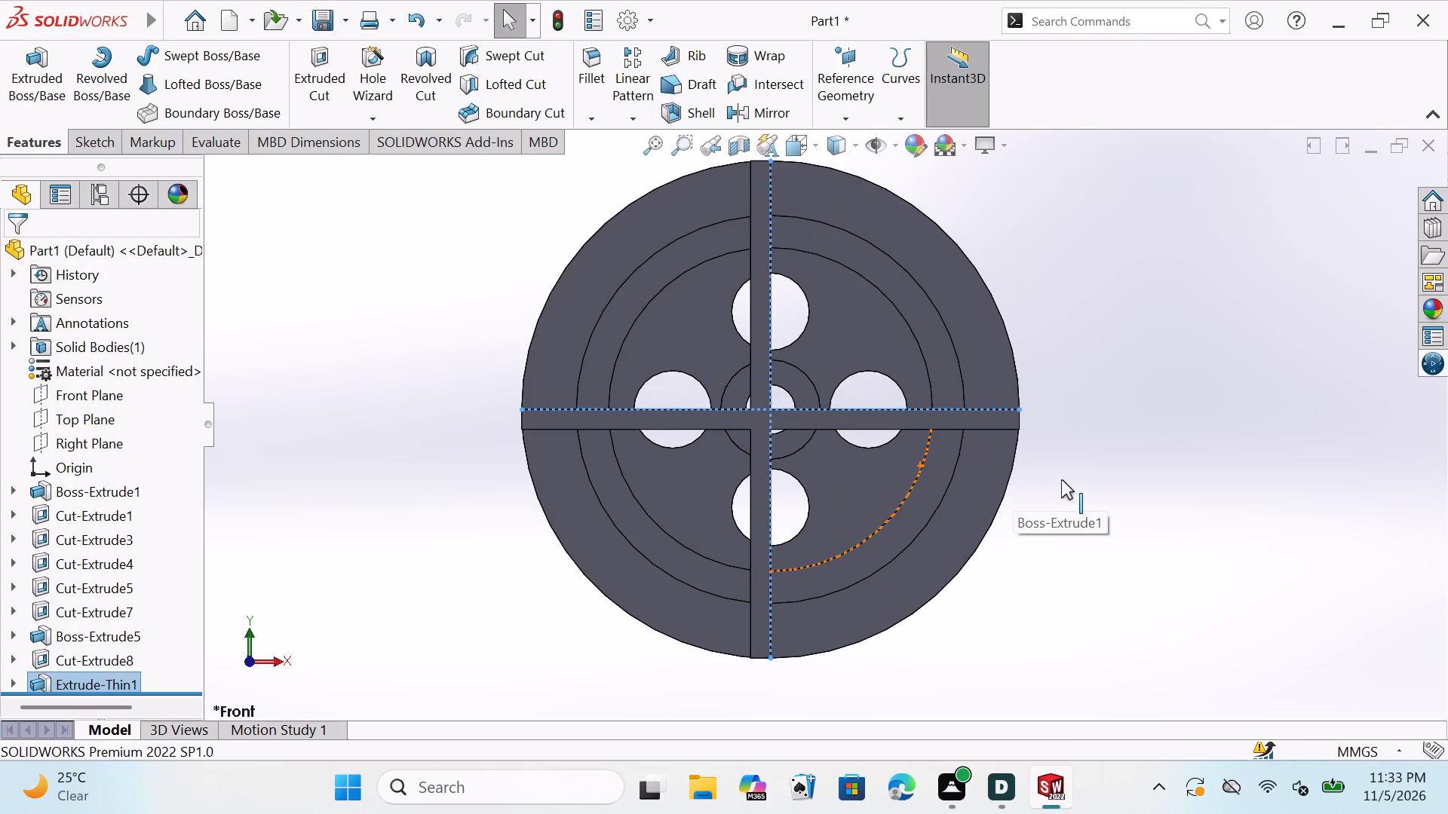
scroll(1063, 479, "up", 2)
scroll(1027, 453, "down", 2)
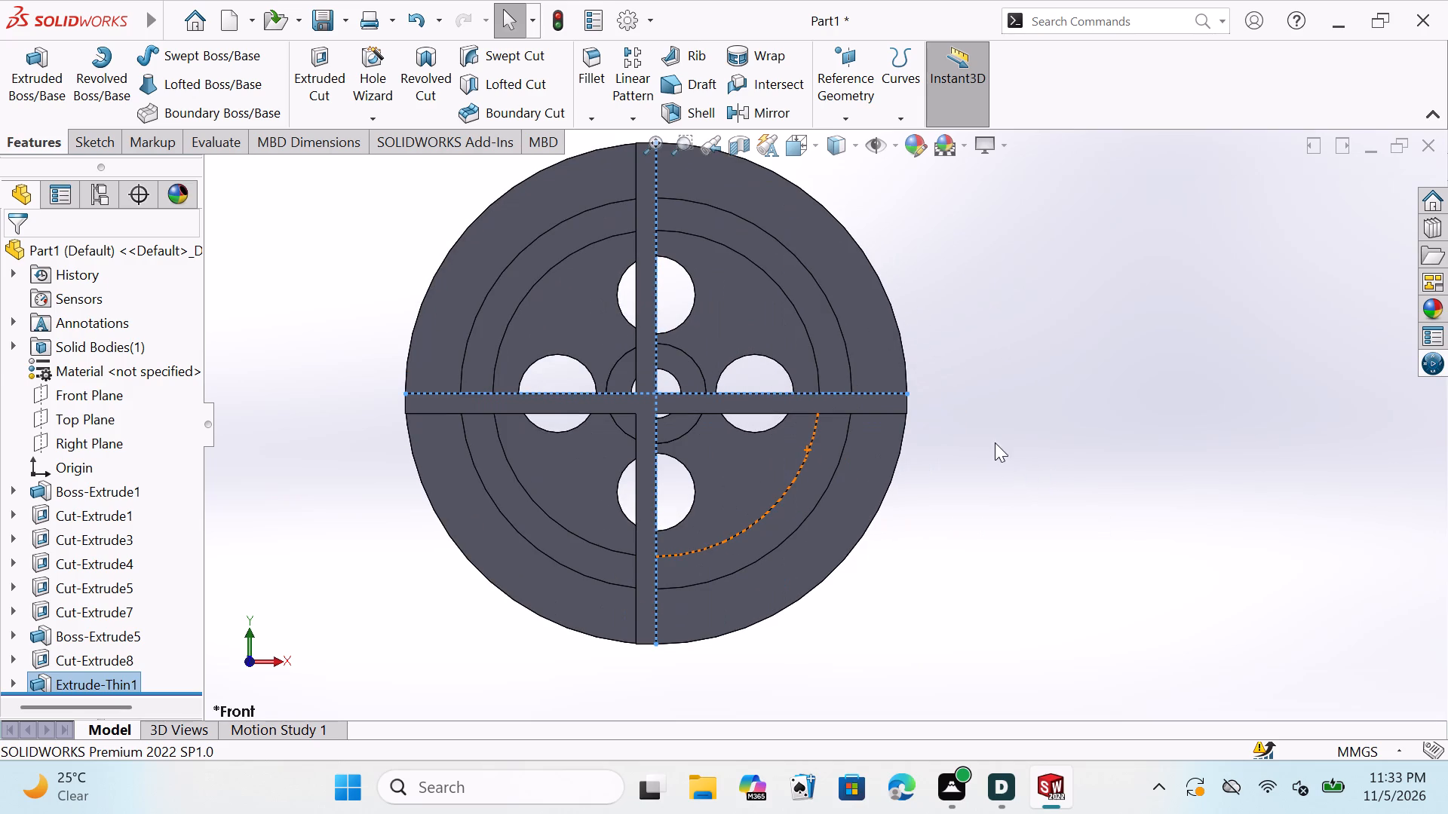
middle_click_drag(1043, 414, 941, 466)
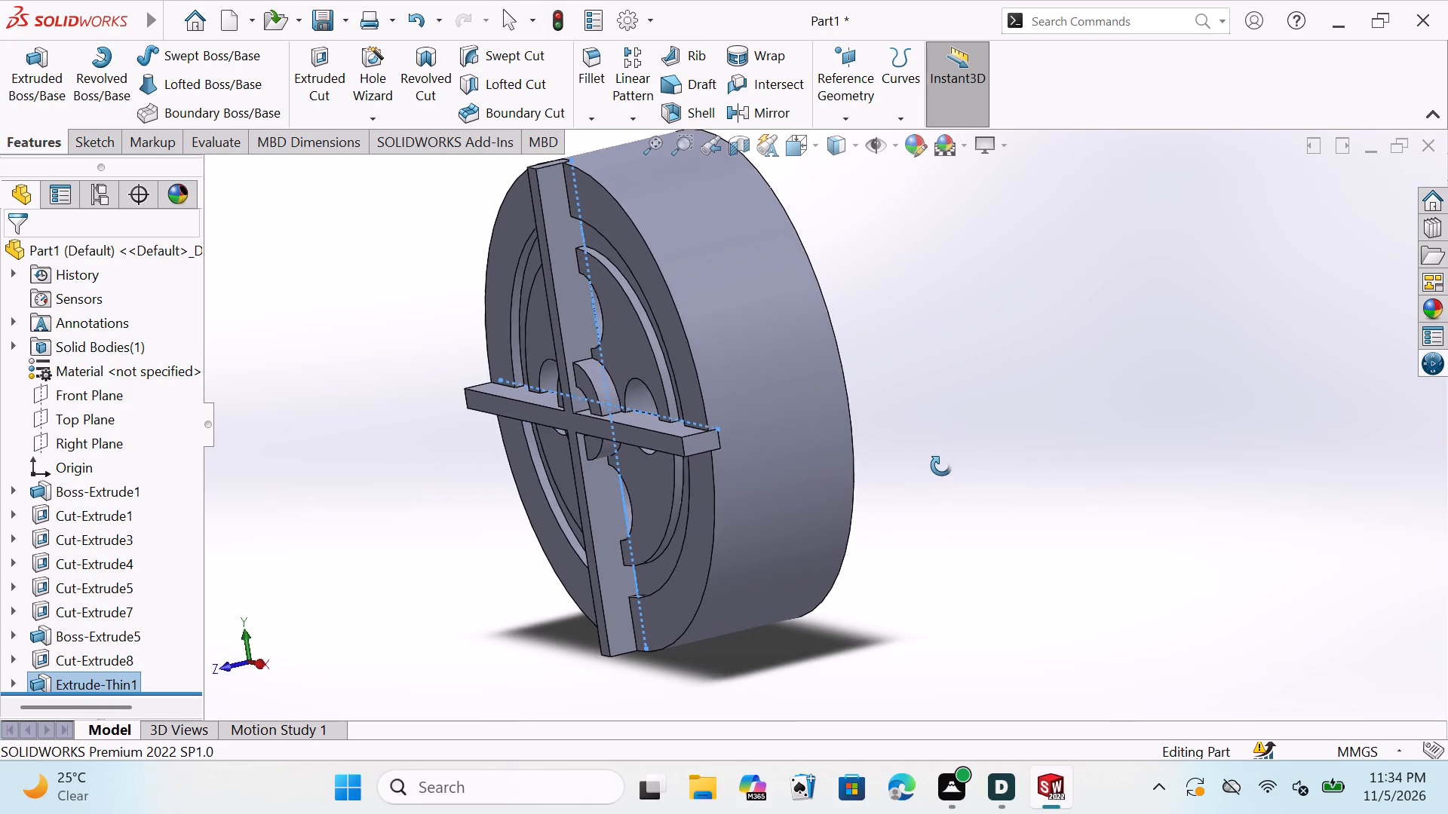
middle_click_drag(941, 466, 1026, 419)
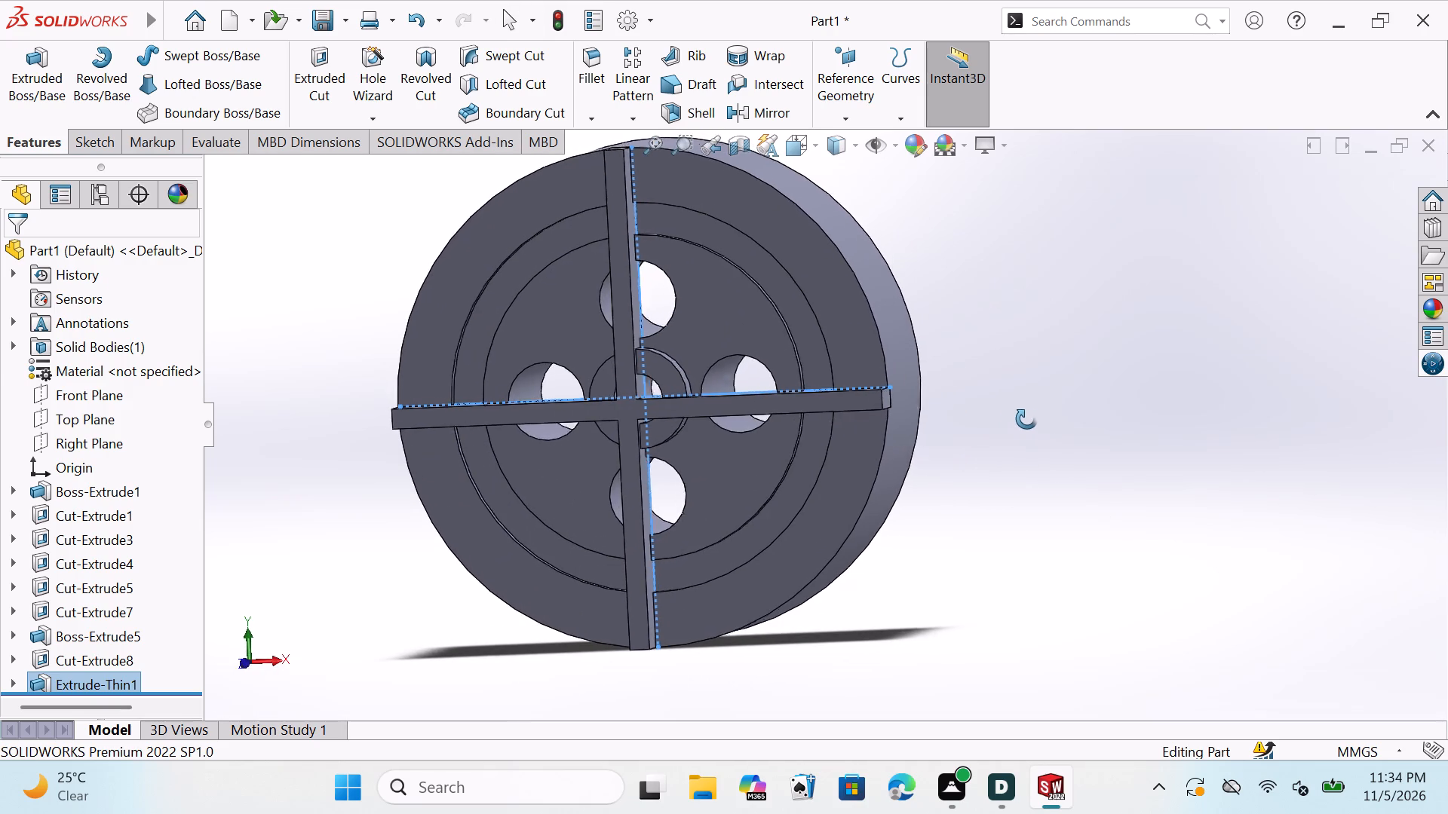
middle_click_drag(1026, 419, 1088, 380)
middle_click_drag(992, 428, 1031, 415)
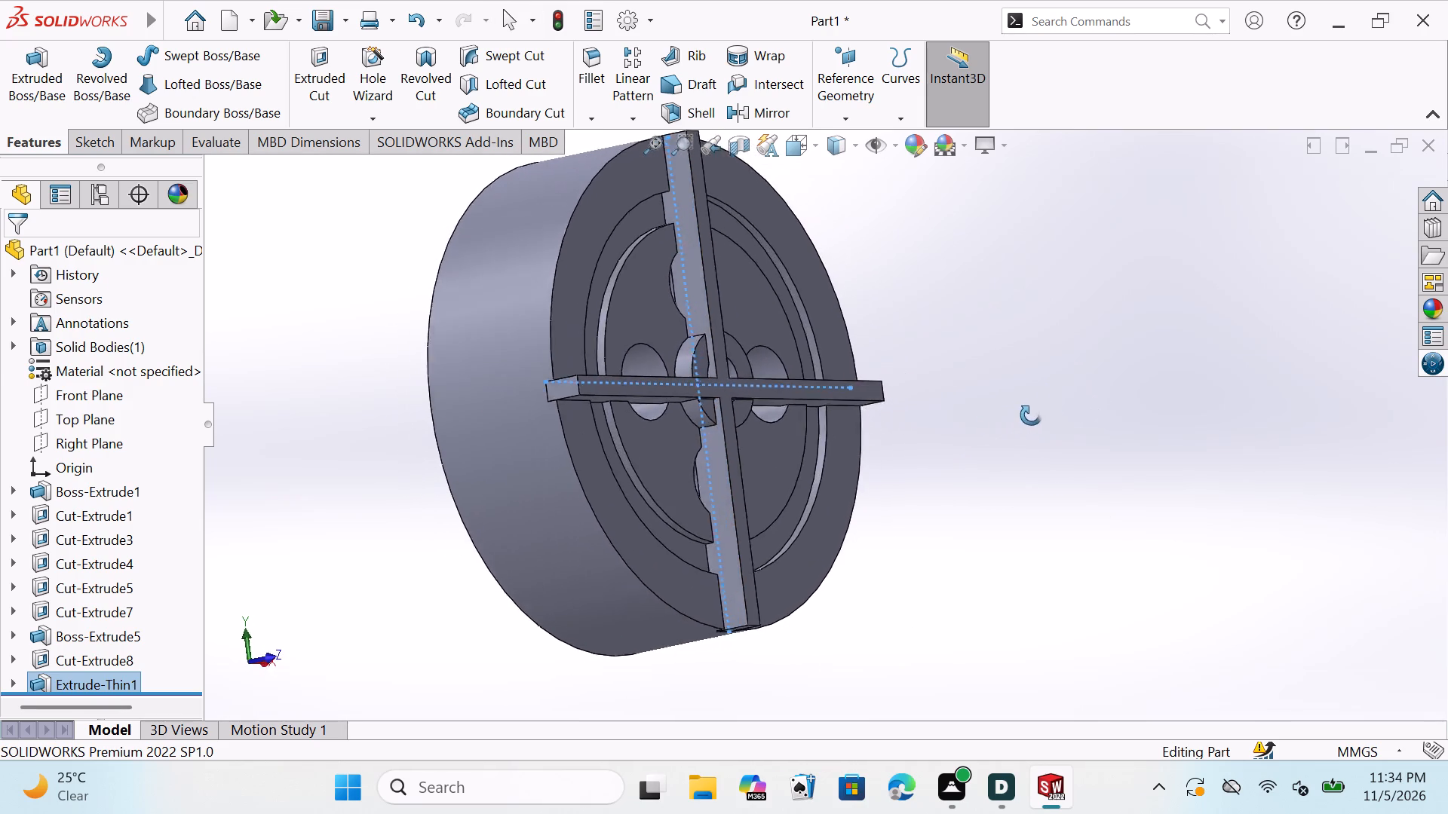
middle_click_drag(1031, 415, 1103, 439)
middle_click_drag(953, 509, 845, 546)
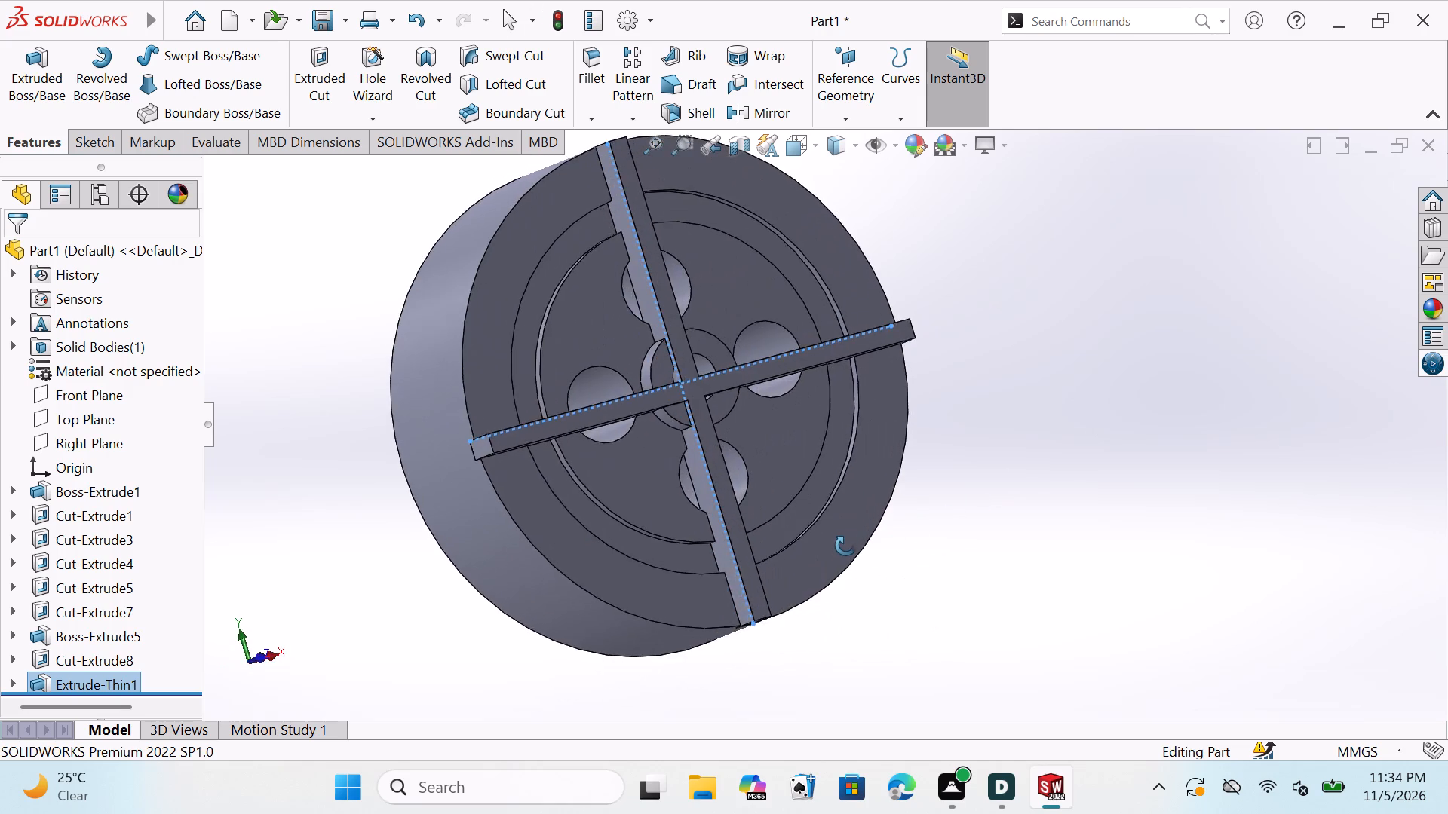
middle_click_drag(845, 546, 807, 601)
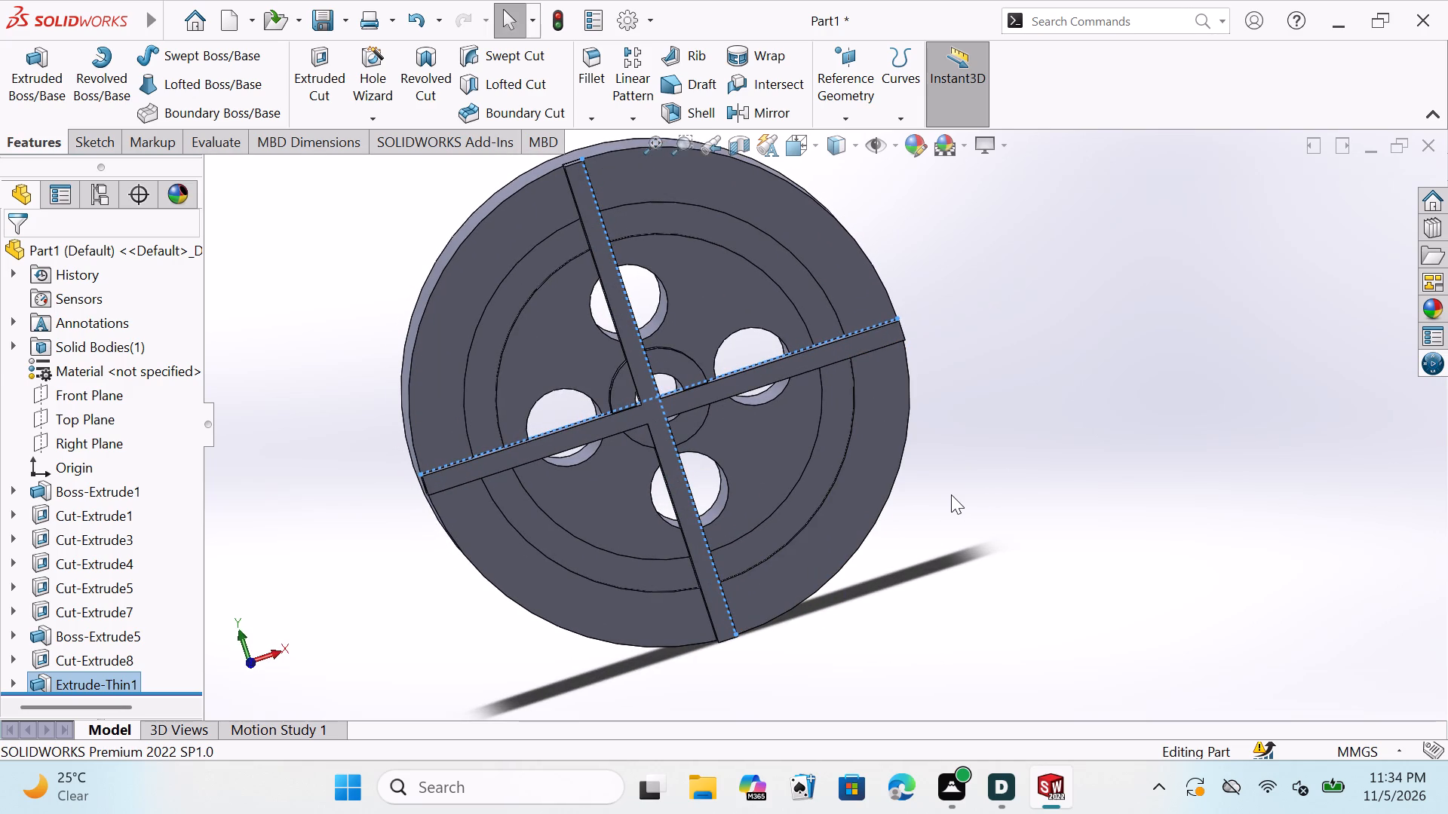
key("Escape")
key("Escape")
key("Escape")
key("Escape")
key("Escape")
key("Escape")
key("Escape")
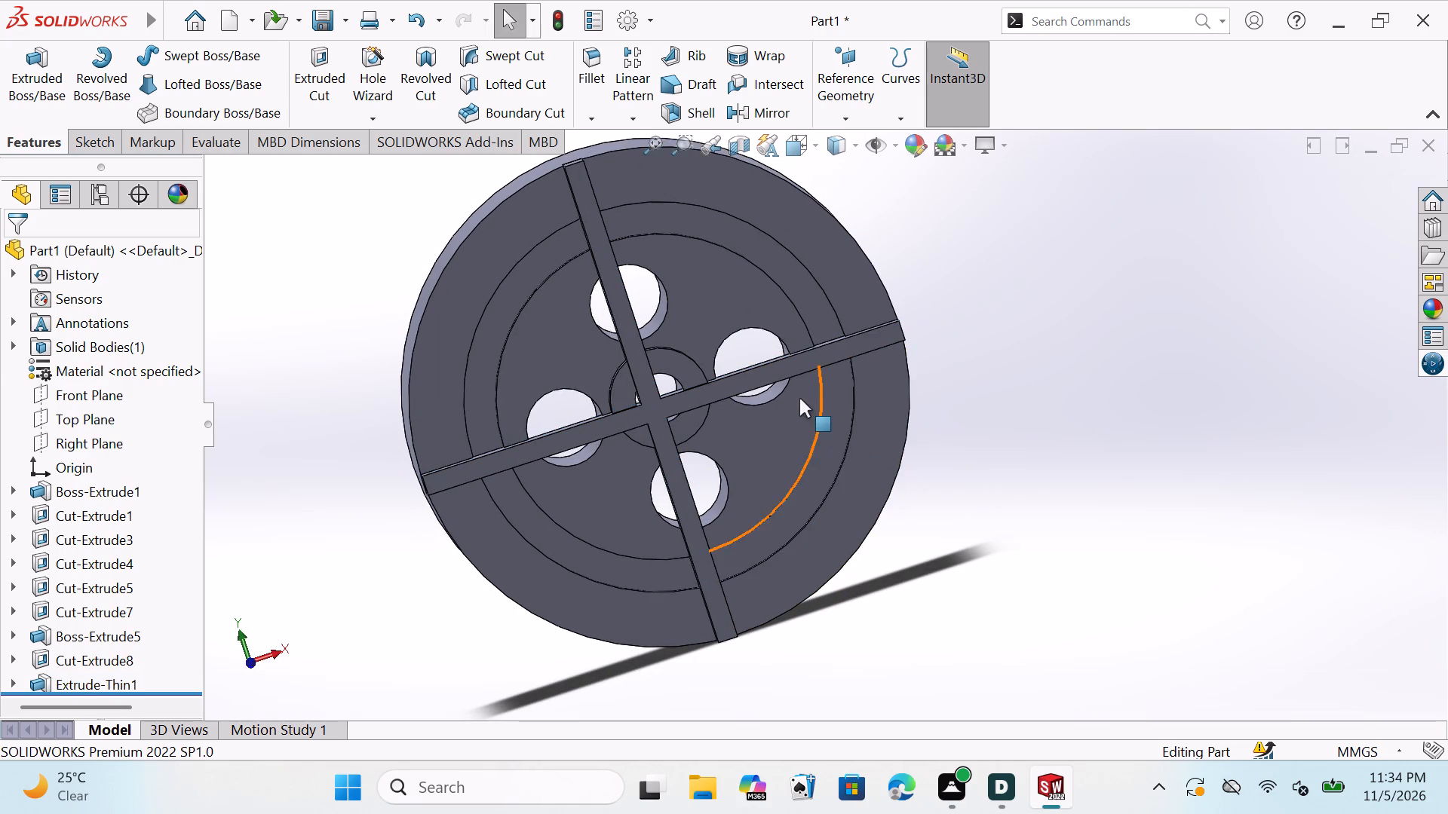
key("Escape")
key("Escape")
key("Escape")
key("Escape")
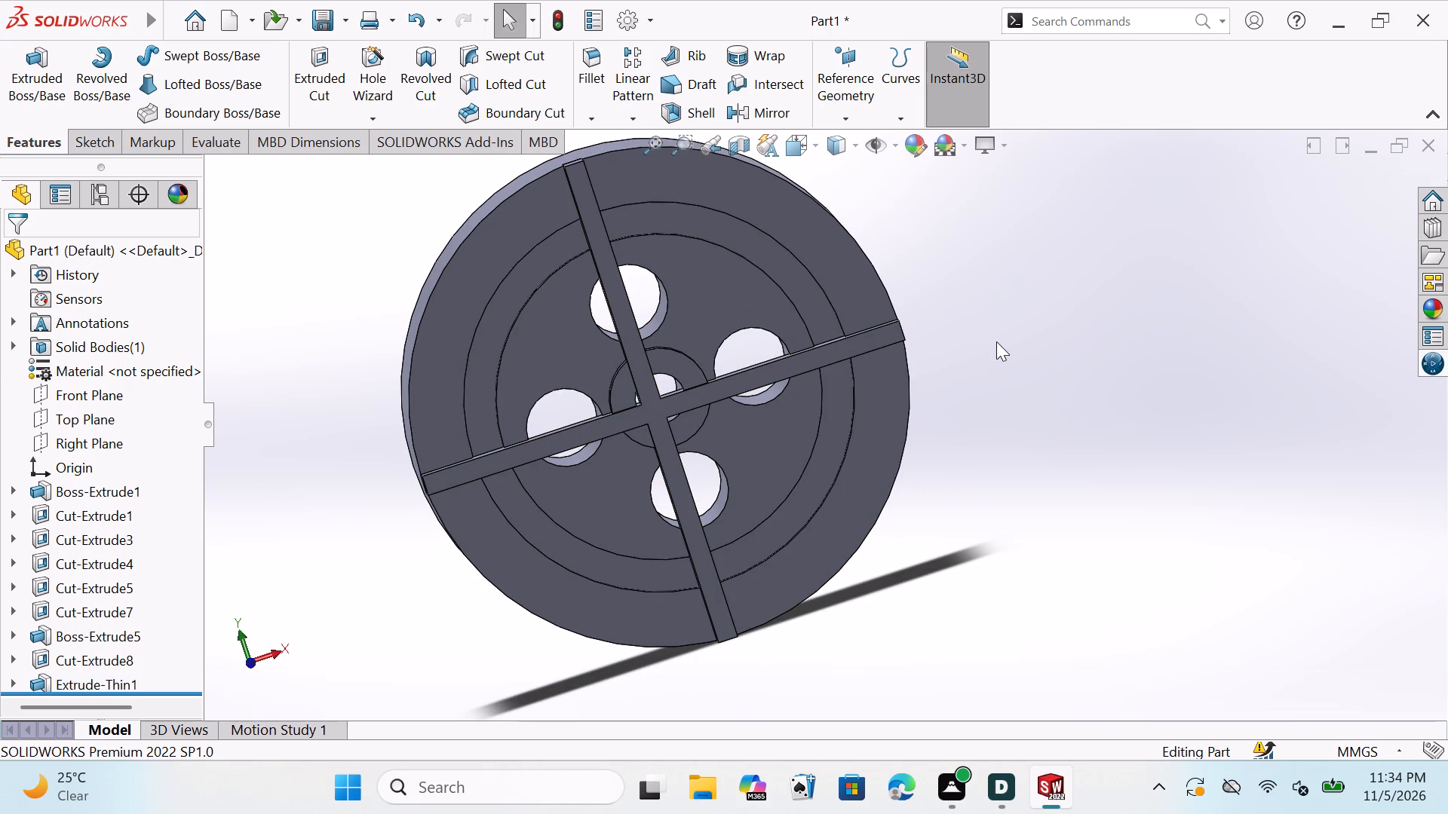
middle_click_drag(996, 343, 1023, 313)
middle_click_drag(999, 392, 999, 345)
middle_click_drag(1011, 363, 1004, 334)
middle_click_drag(1011, 455, 1002, 441)
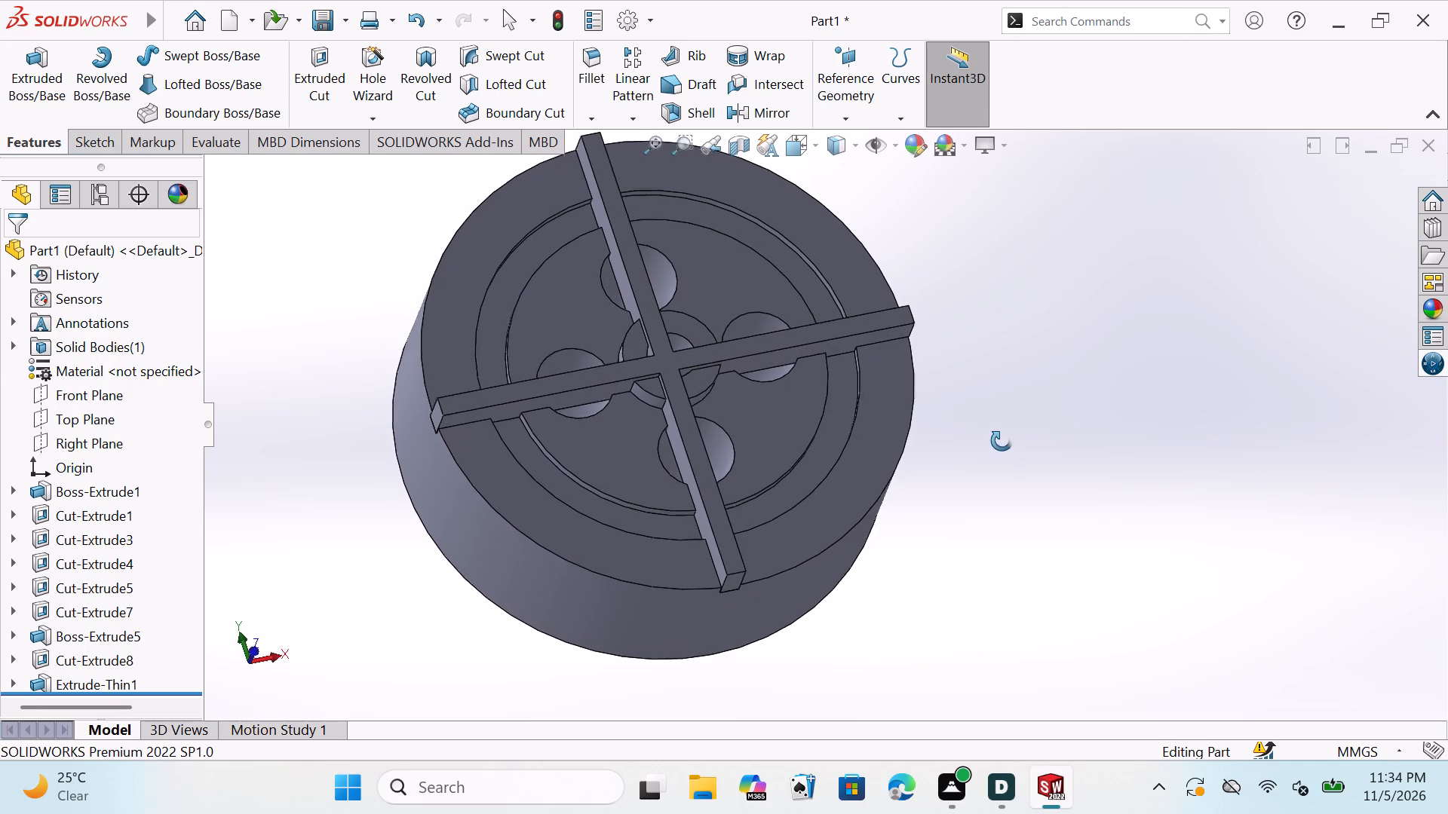
middle_click_drag(1002, 441, 994, 409)
scroll(1031, 506, "up", 1)
middle_click_drag(1026, 505, 1012, 490)
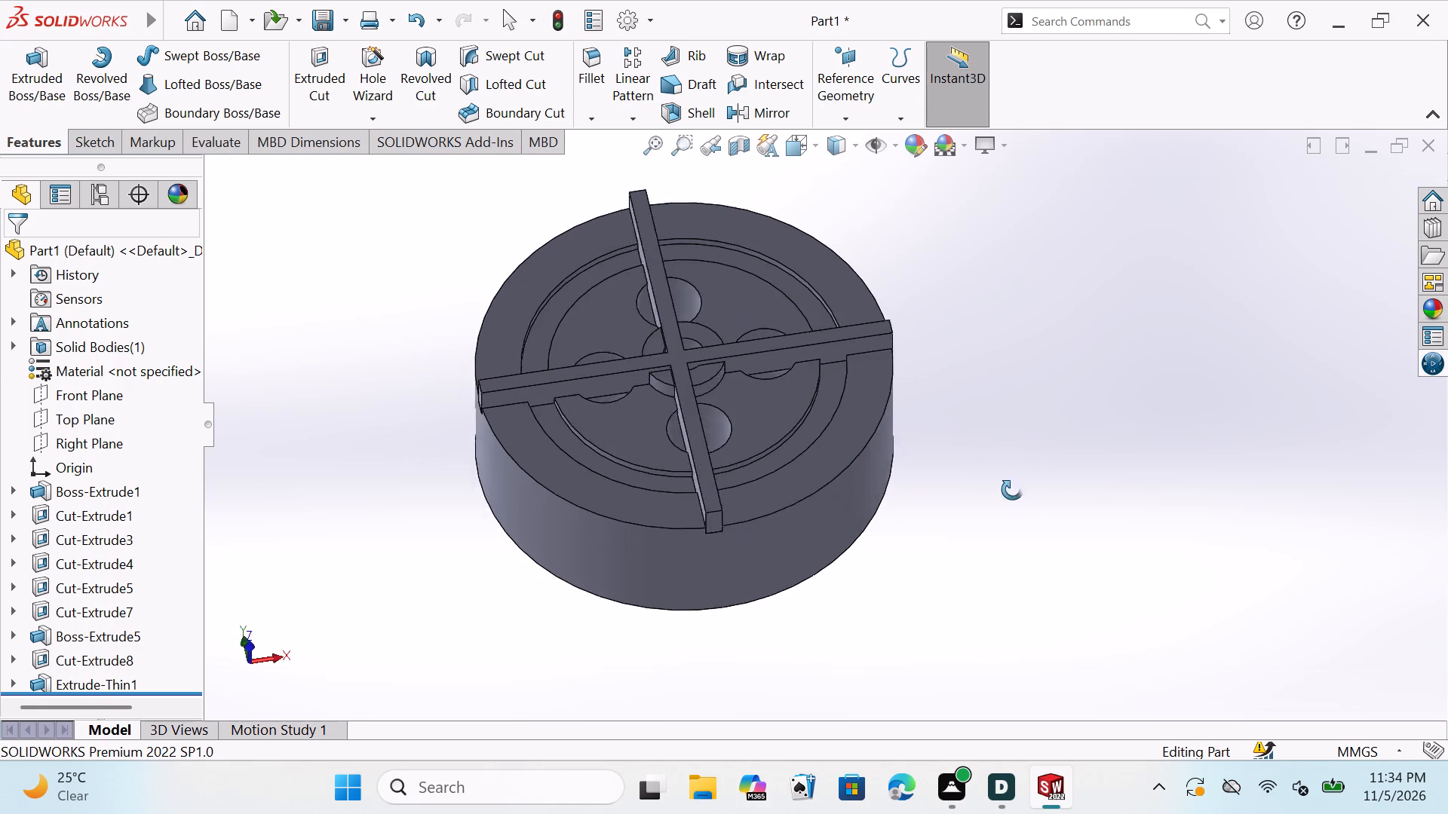
middle_click_drag(1012, 490, 993, 462)
middle_click_drag(1030, 525, 954, 467)
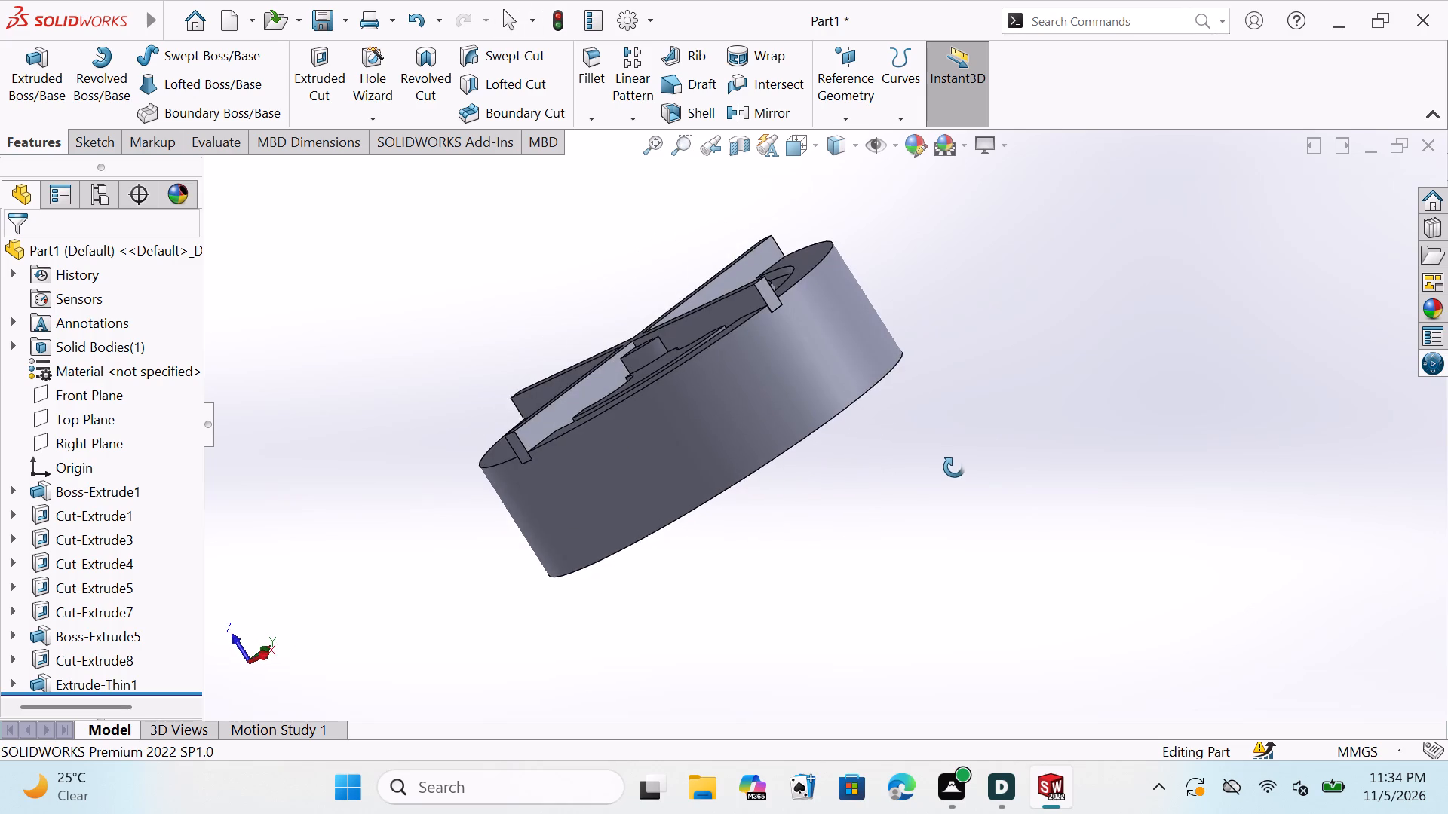
middle_click_drag(954, 467, 892, 699)
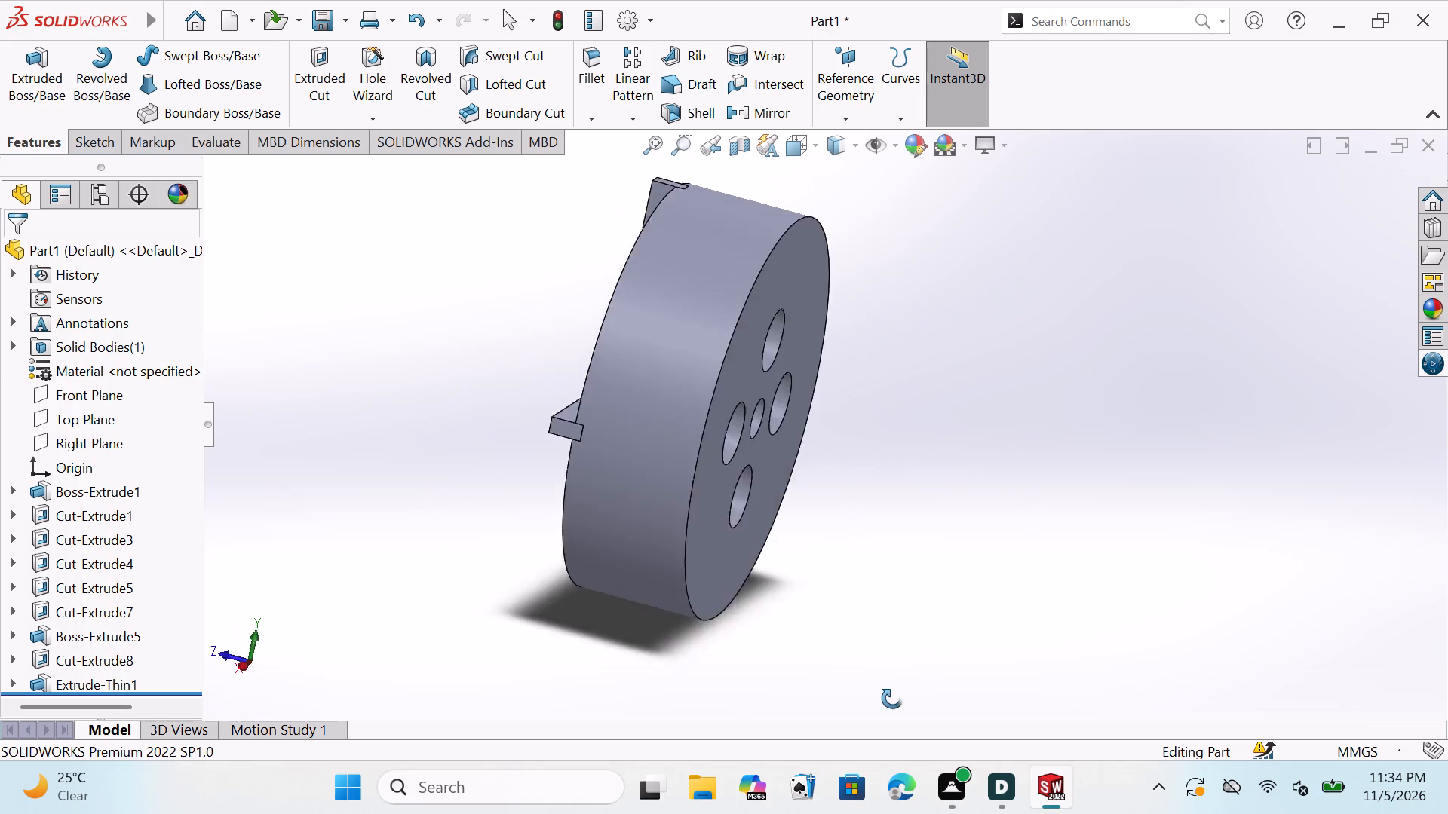
middle_click_drag(892, 699, 1042, 656)
middle_click_drag(1054, 579, 970, 583)
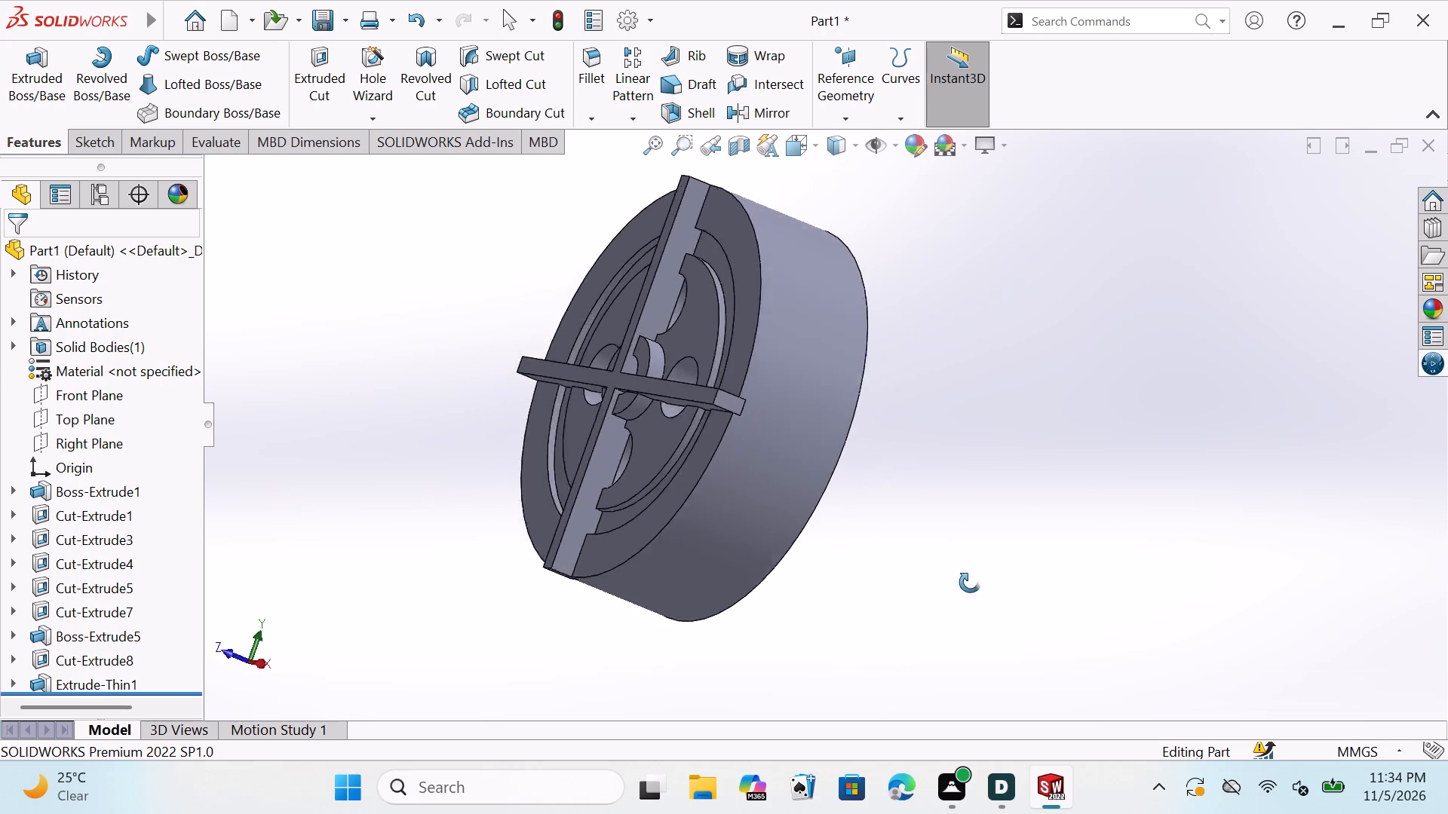
middle_click_drag(970, 583, 880, 503)
middle_click_drag(962, 463, 989, 440)
middle_click_drag(760, 568, 934, 595)
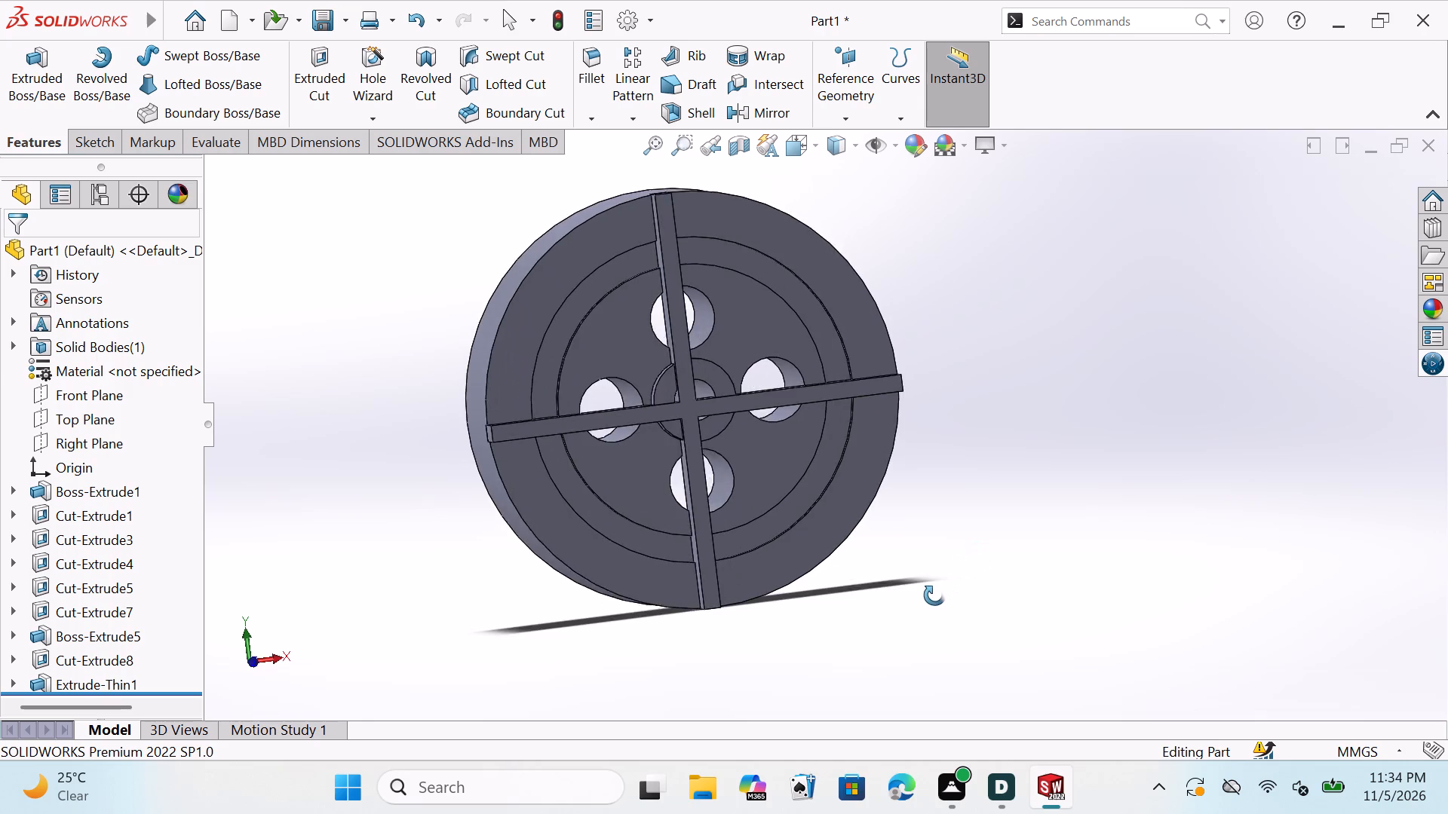
middle_click_drag(934, 595, 926, 594)
key("Escape")
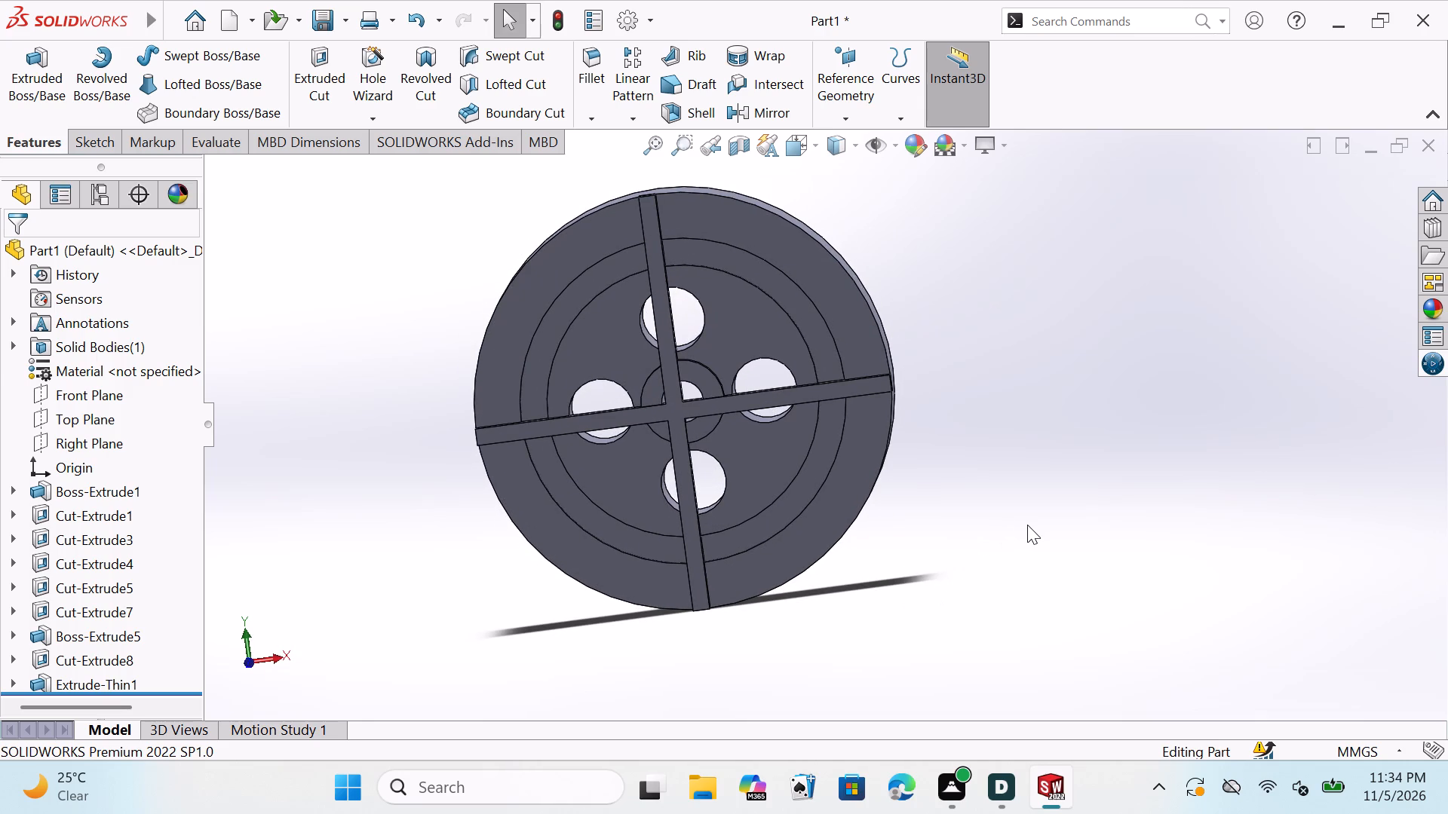
key("Escape")
key("Escape")
middle_click_drag(1008, 419, 902, 472)
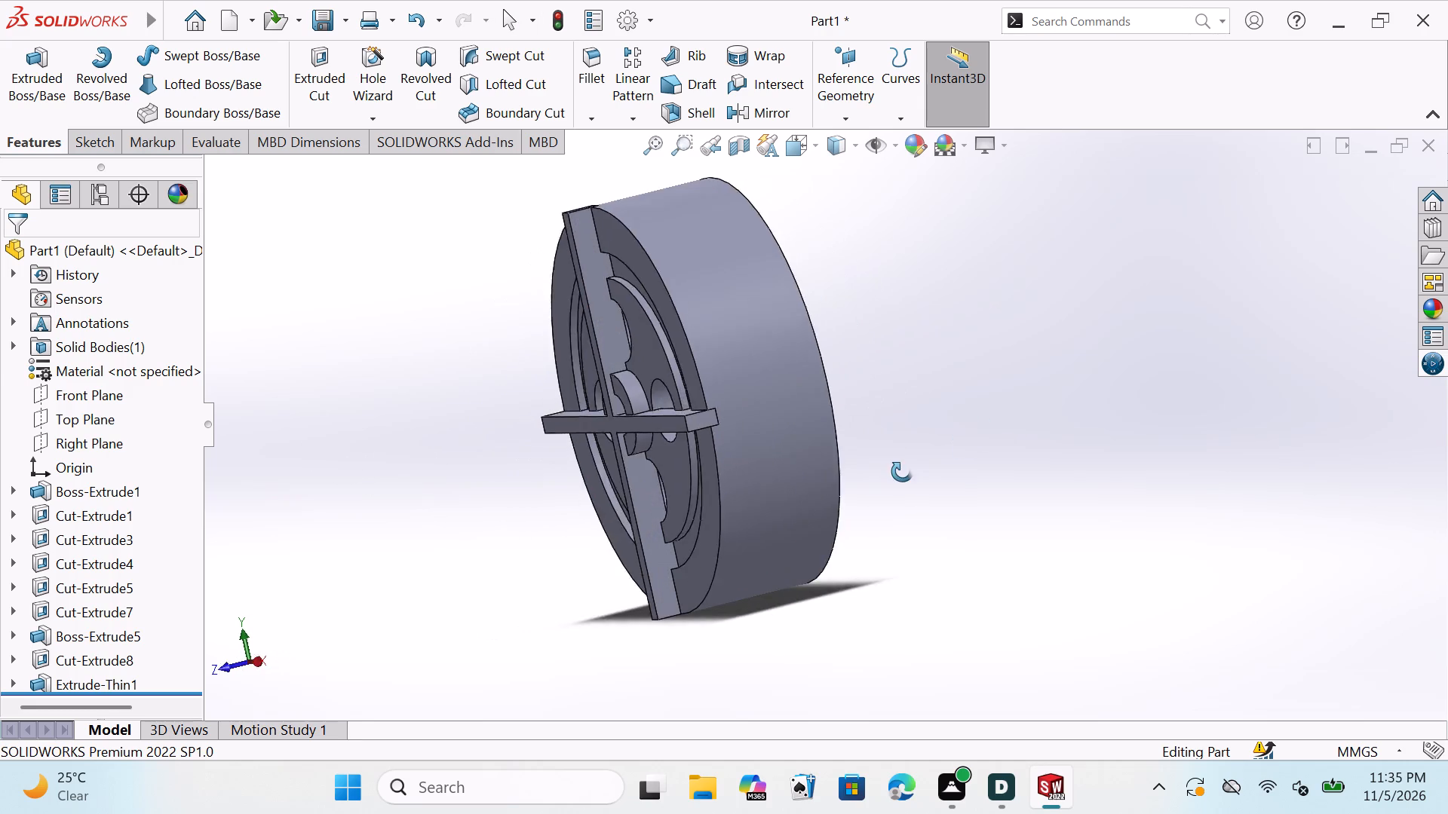
middle_click_drag(902, 472, 1046, 361)
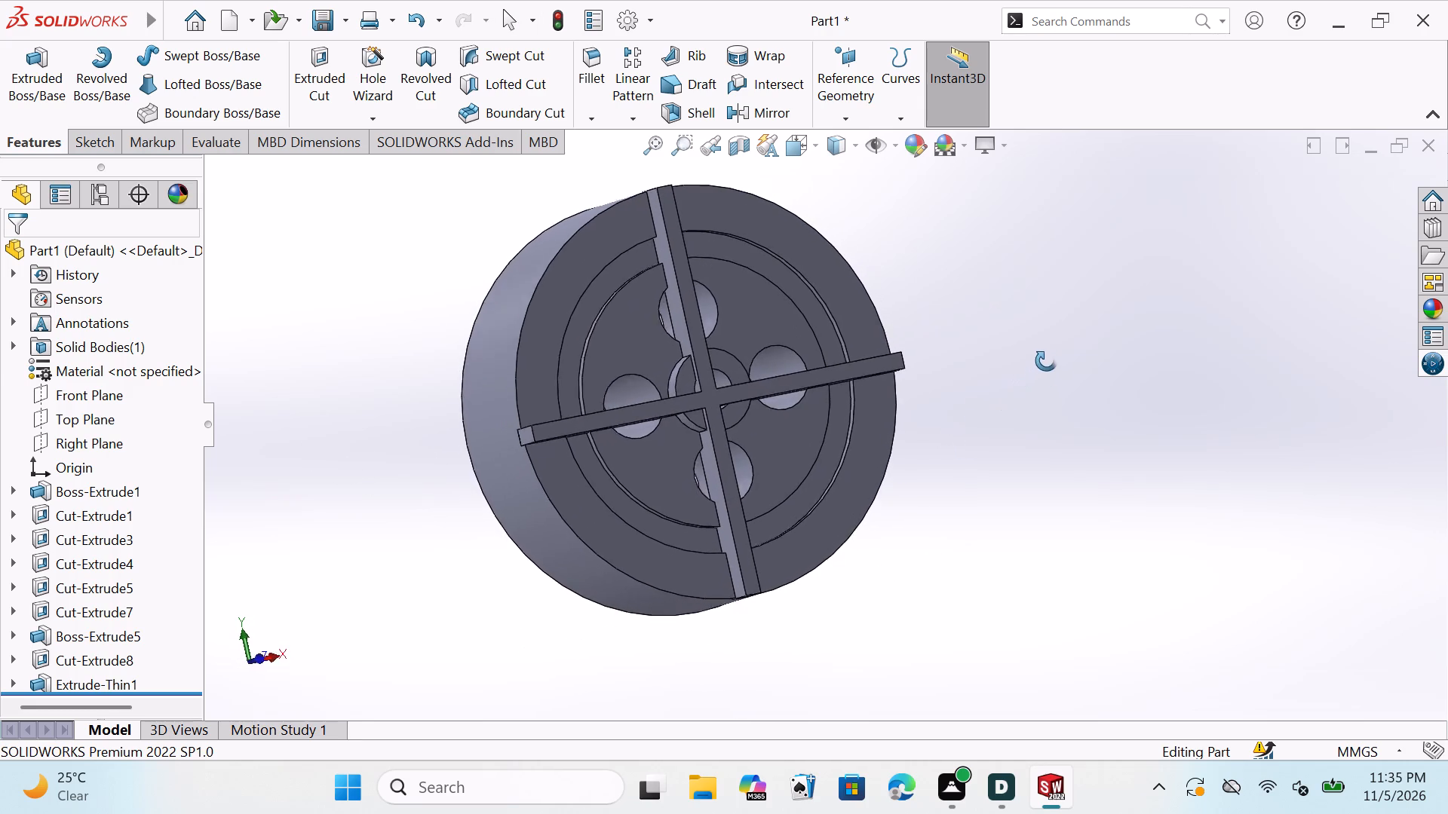
middle_click_drag(1046, 361, 1003, 402)
middle_click(1003, 402)
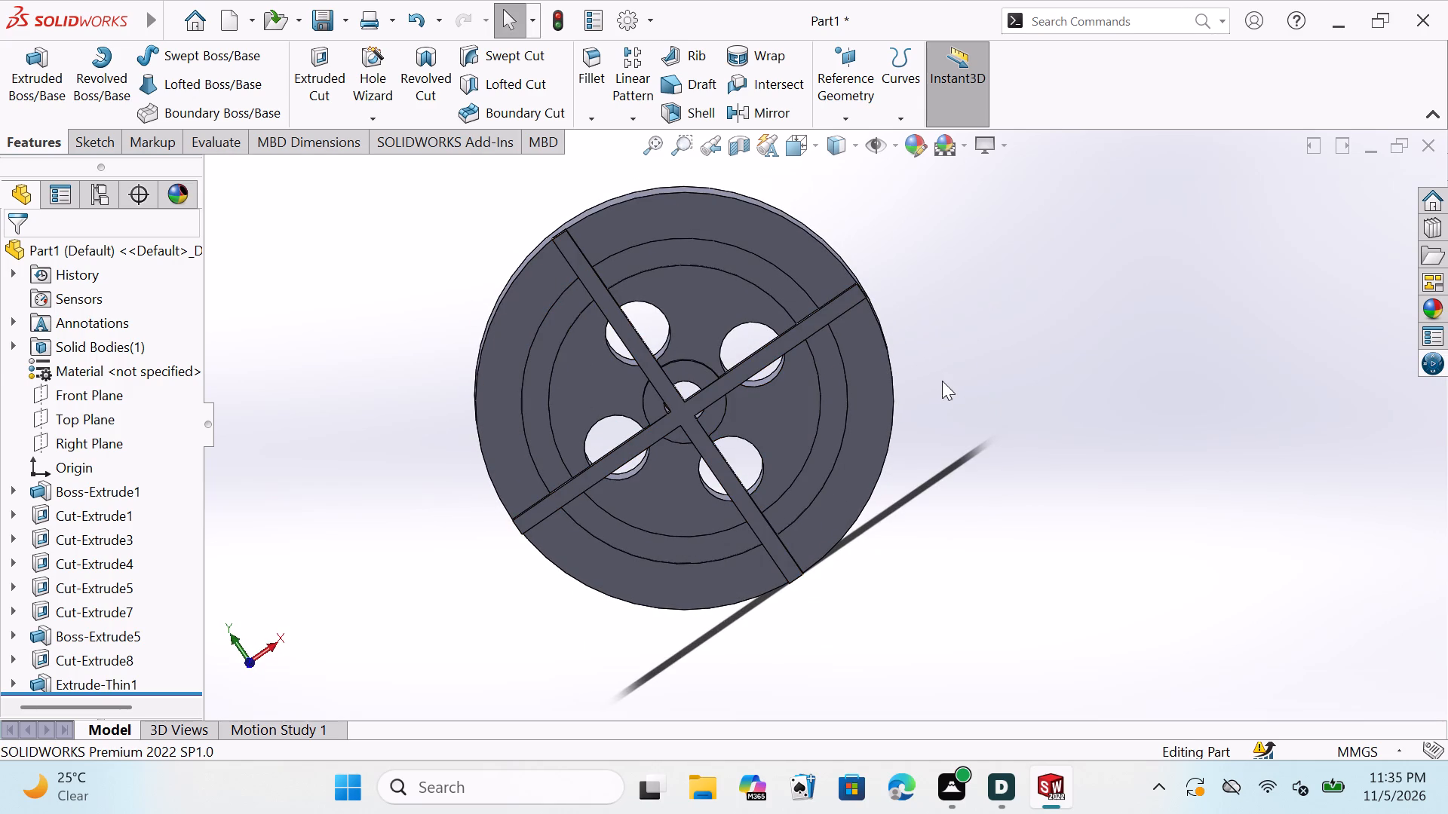
middle_click_drag(943, 381, 955, 333)
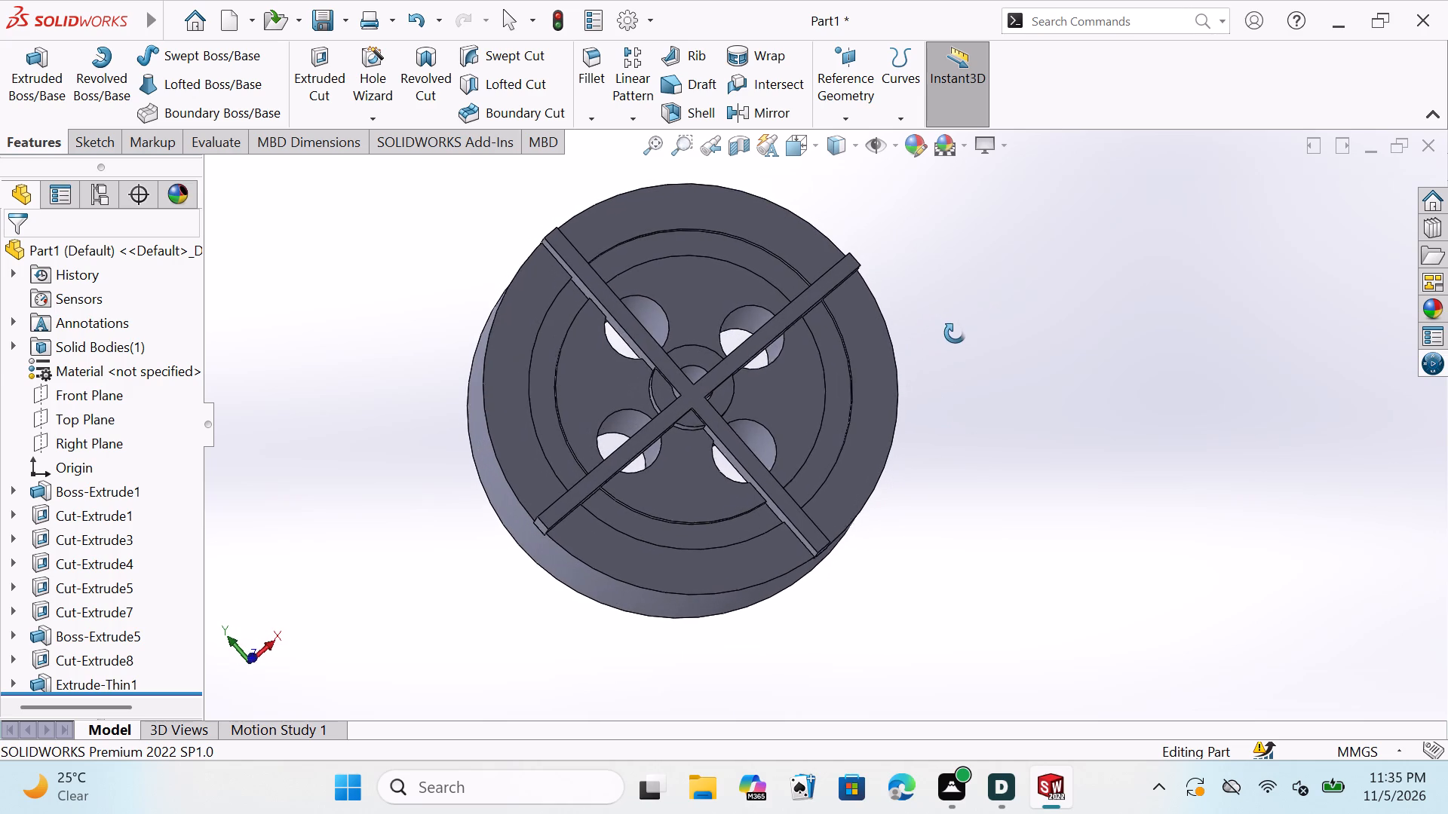
View the part normal to the Front Plane and open a new sketch on the upper-right quarter of the wheel's recessed ring face.
middle_click_drag(955, 333, 955, 335)
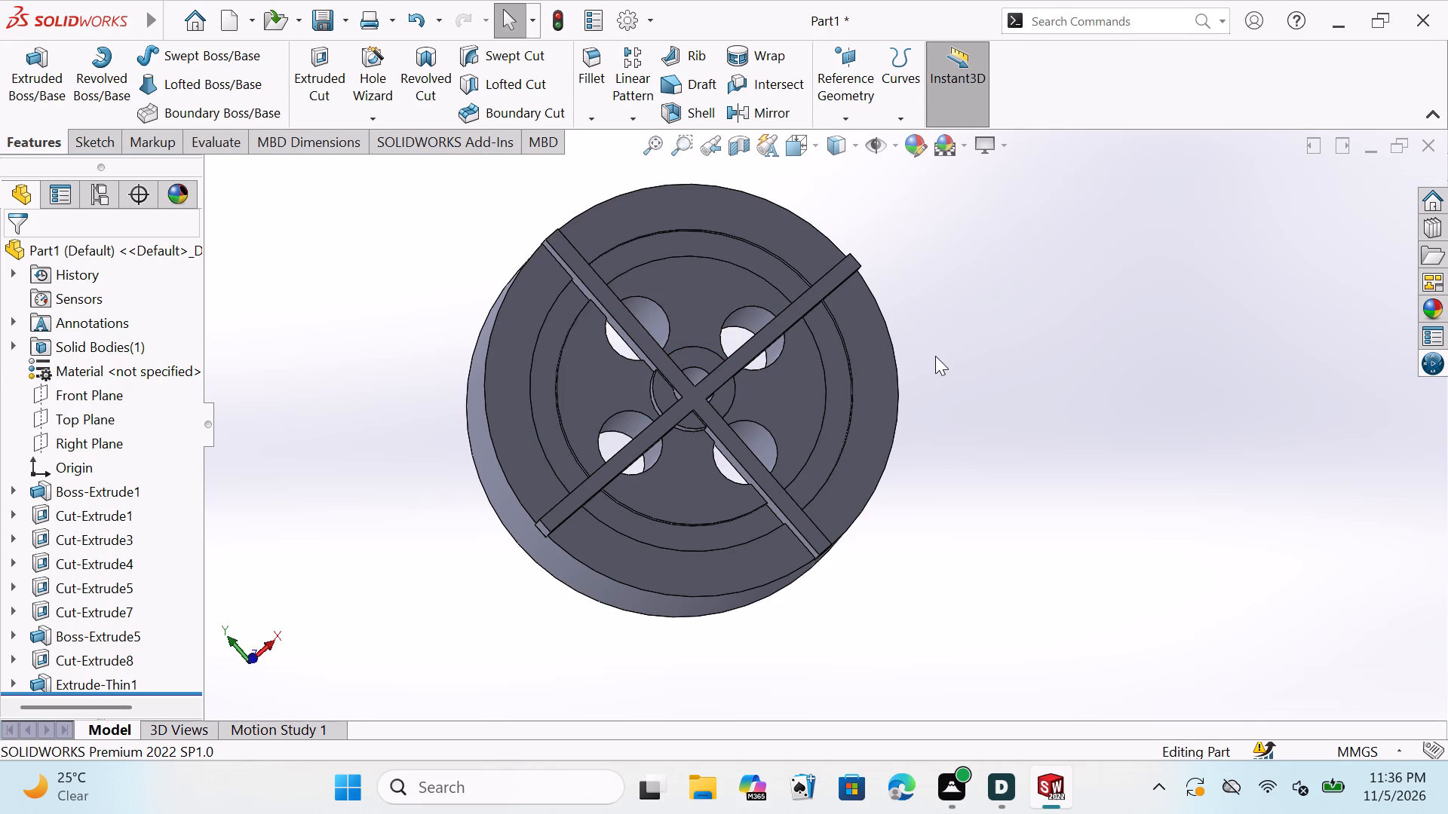
middle_click_drag(935, 361, 916, 293)
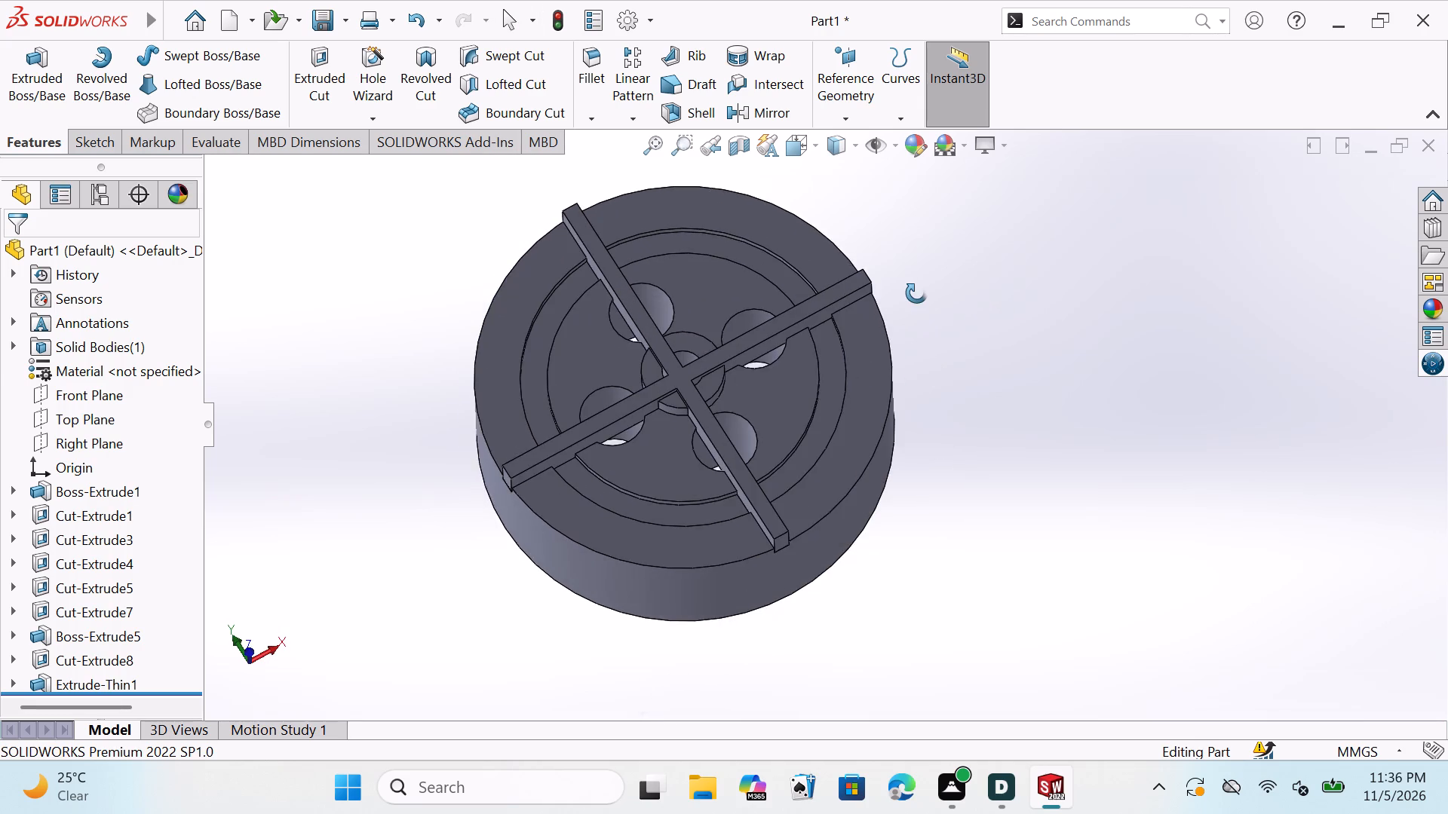
middle_click_drag(916, 293, 907, 276)
middle_click_drag(955, 344, 965, 386)
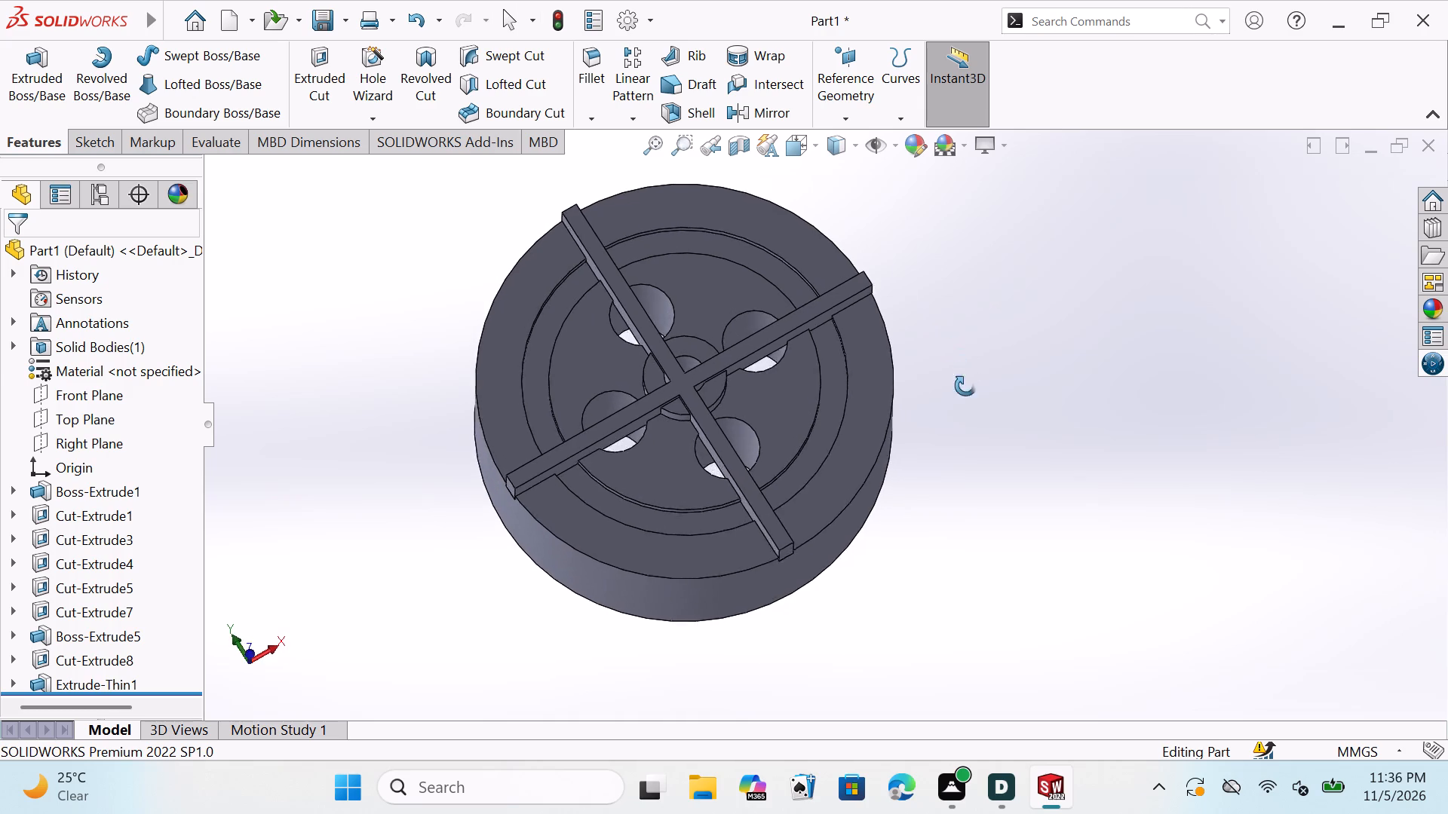
middle_click_drag(965, 386, 974, 447)
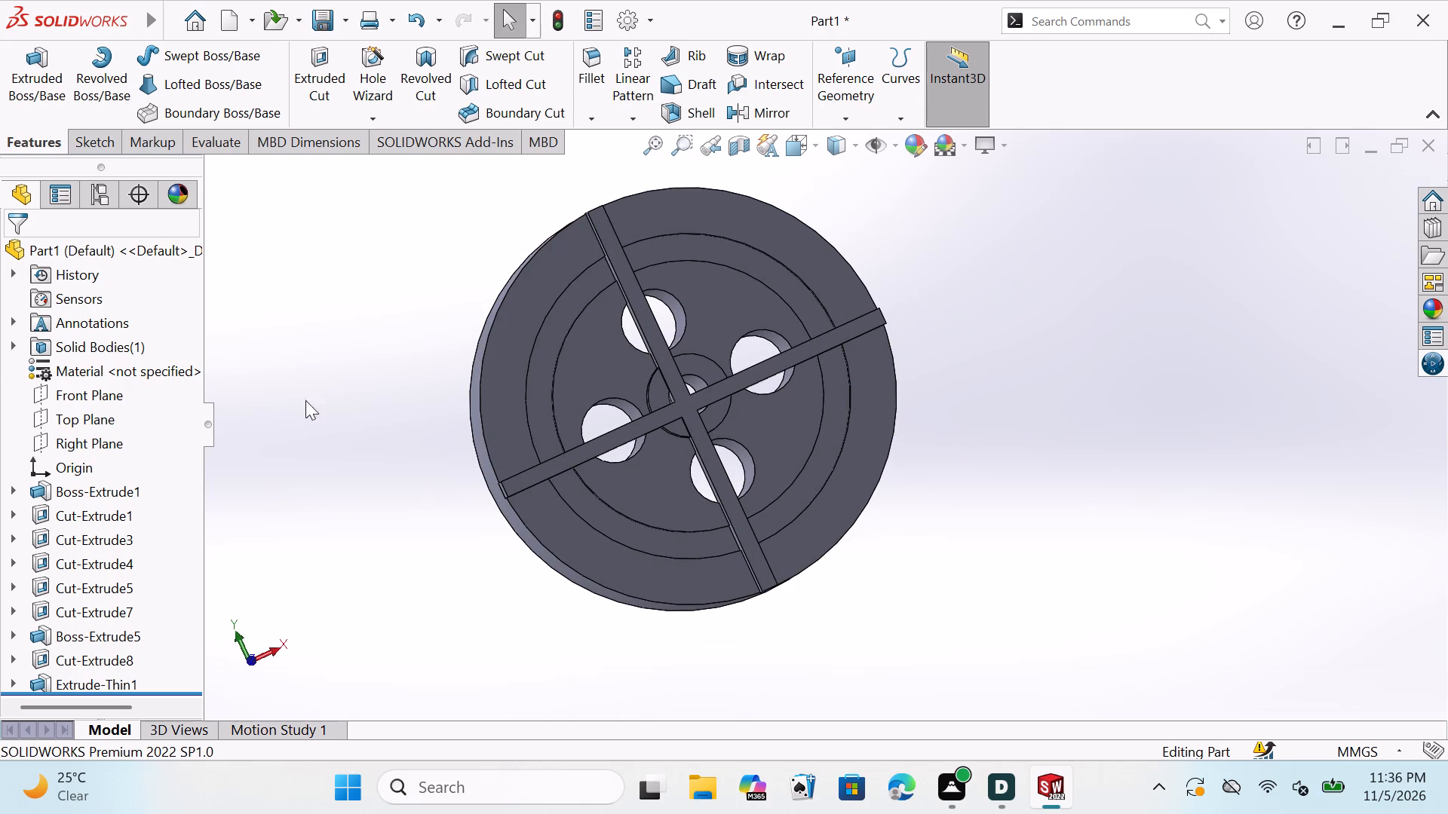
left_click(104, 396)
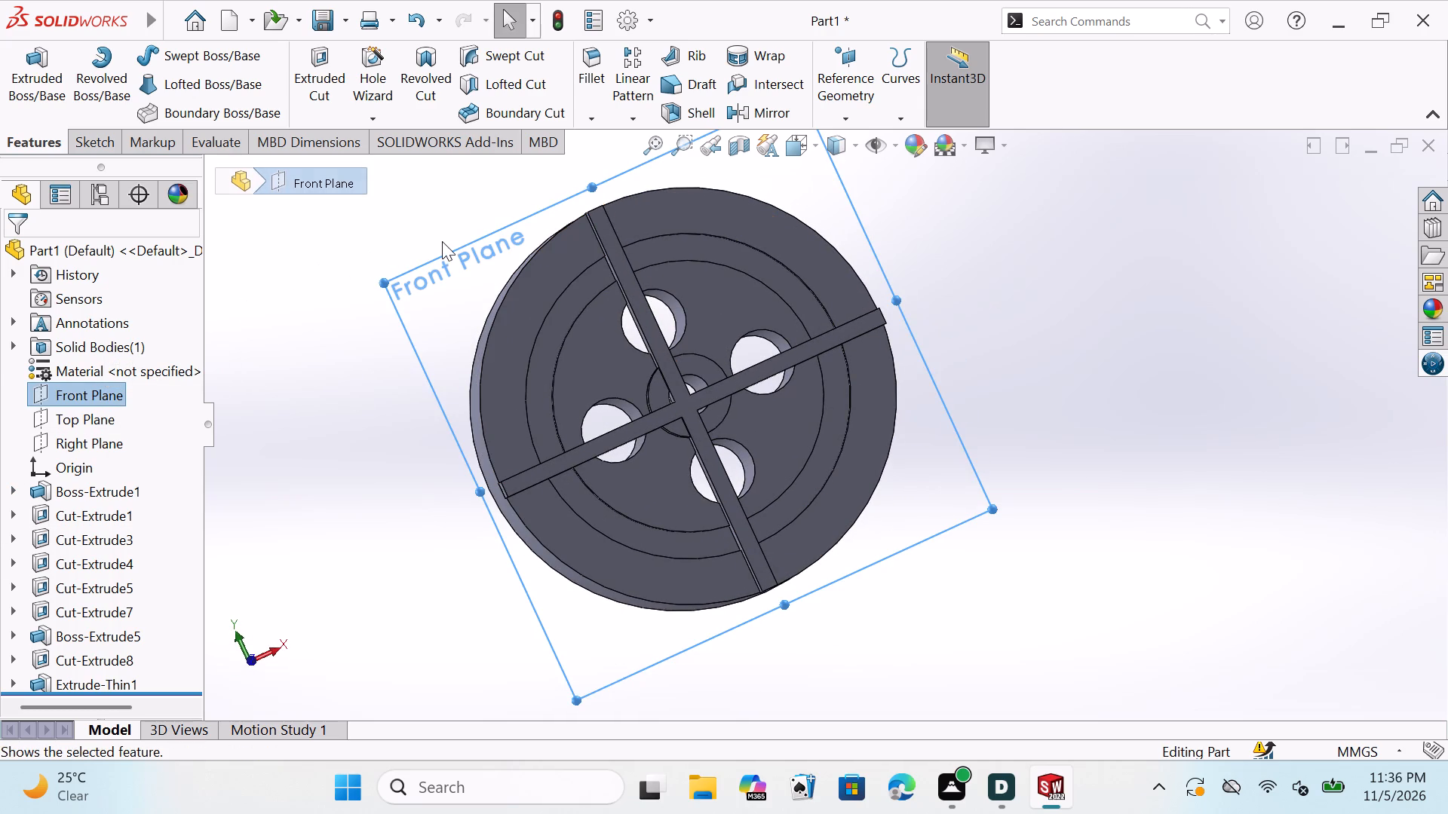
double_click(787, 143)
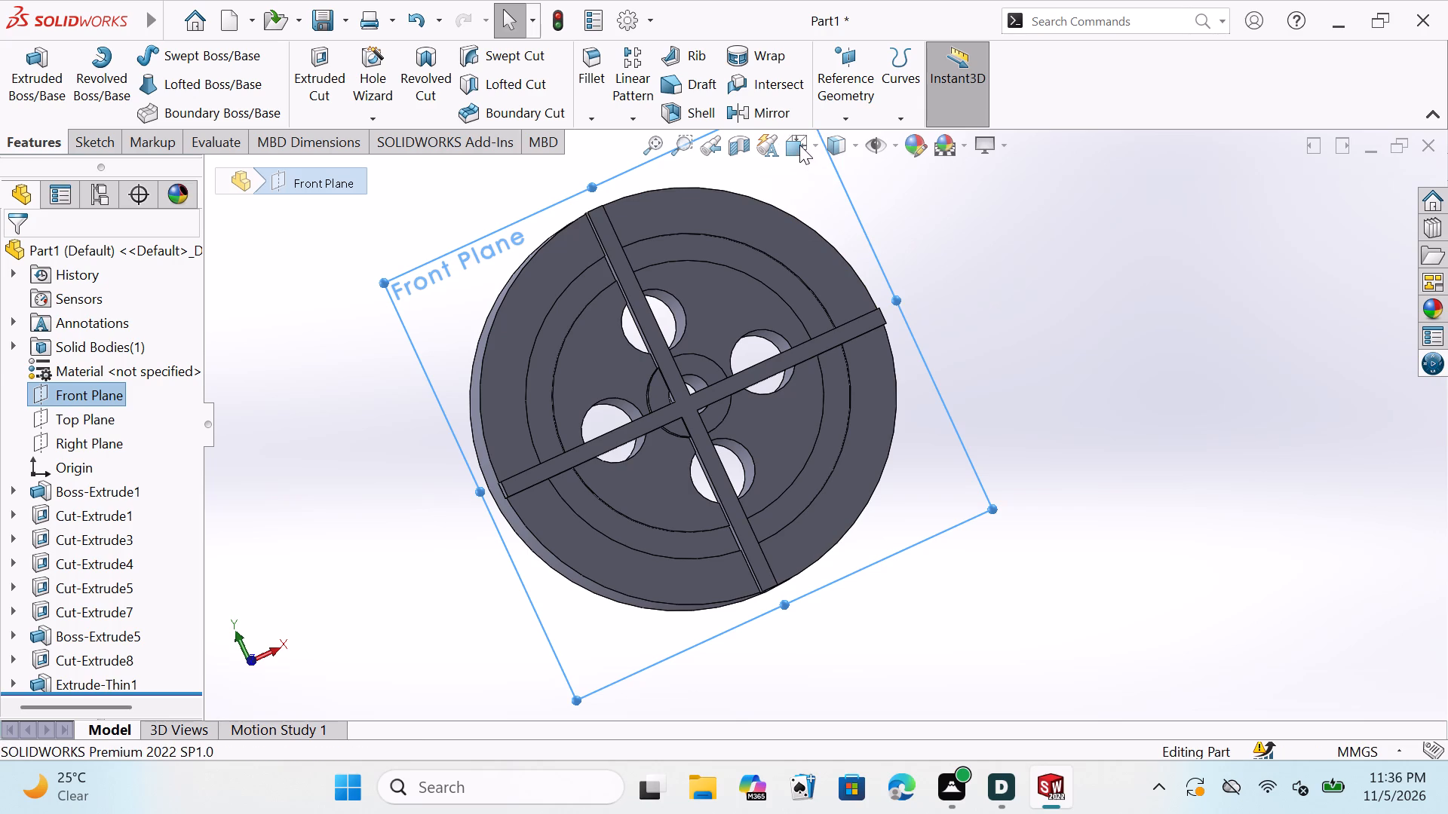
double_click(798, 142)
left_click(798, 142)
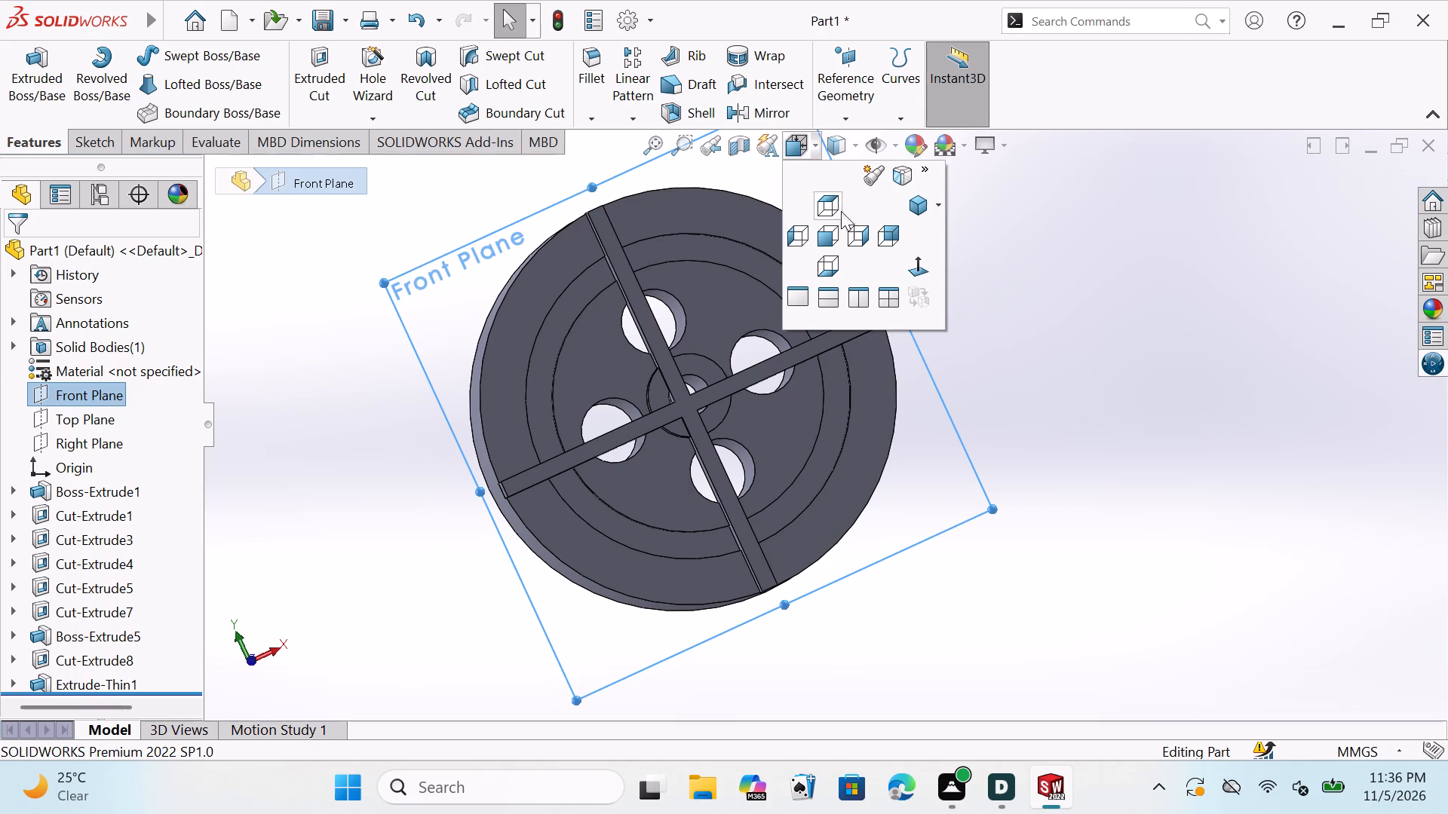
double_click(919, 268)
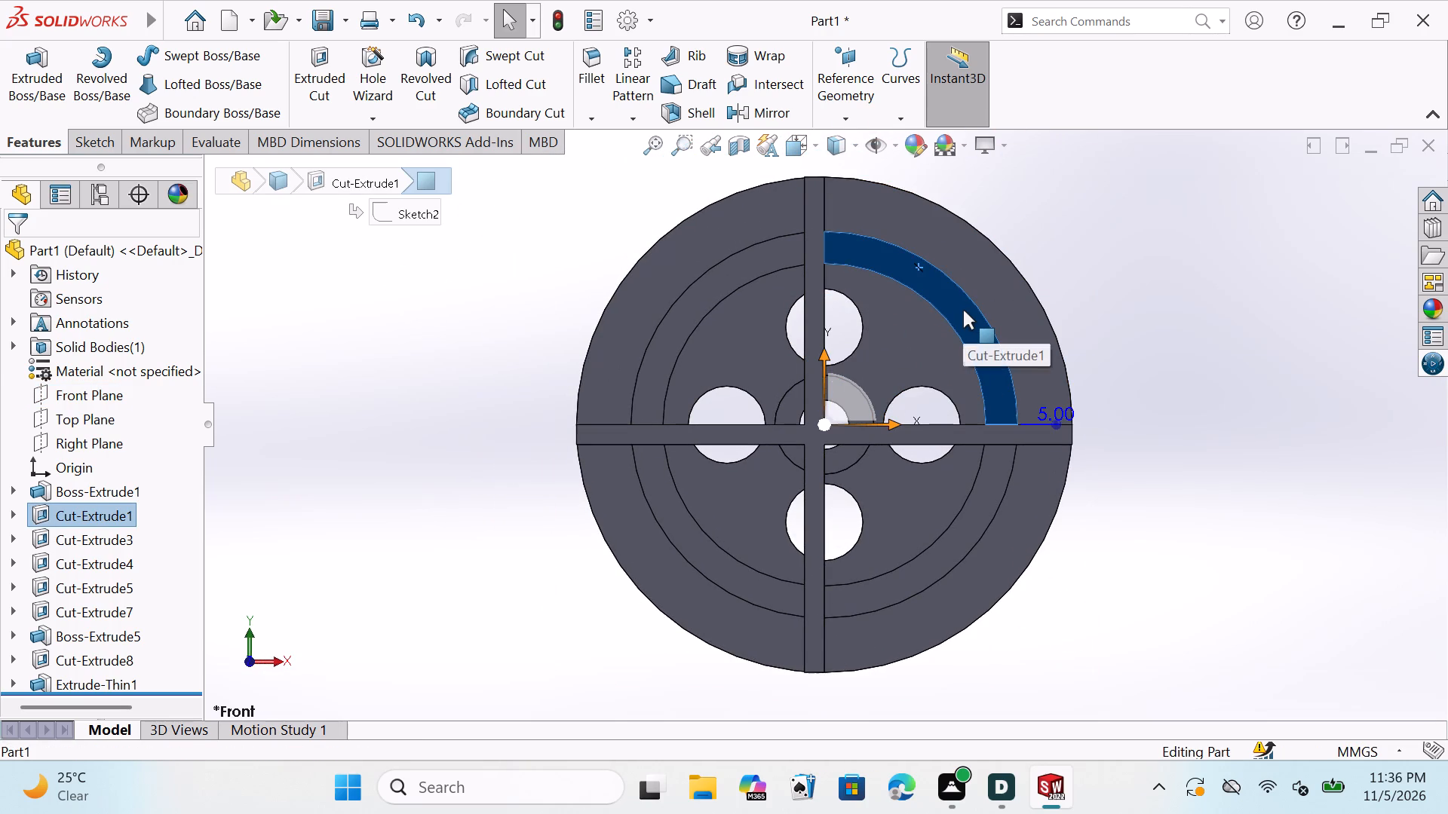
double_click(1111, 294)
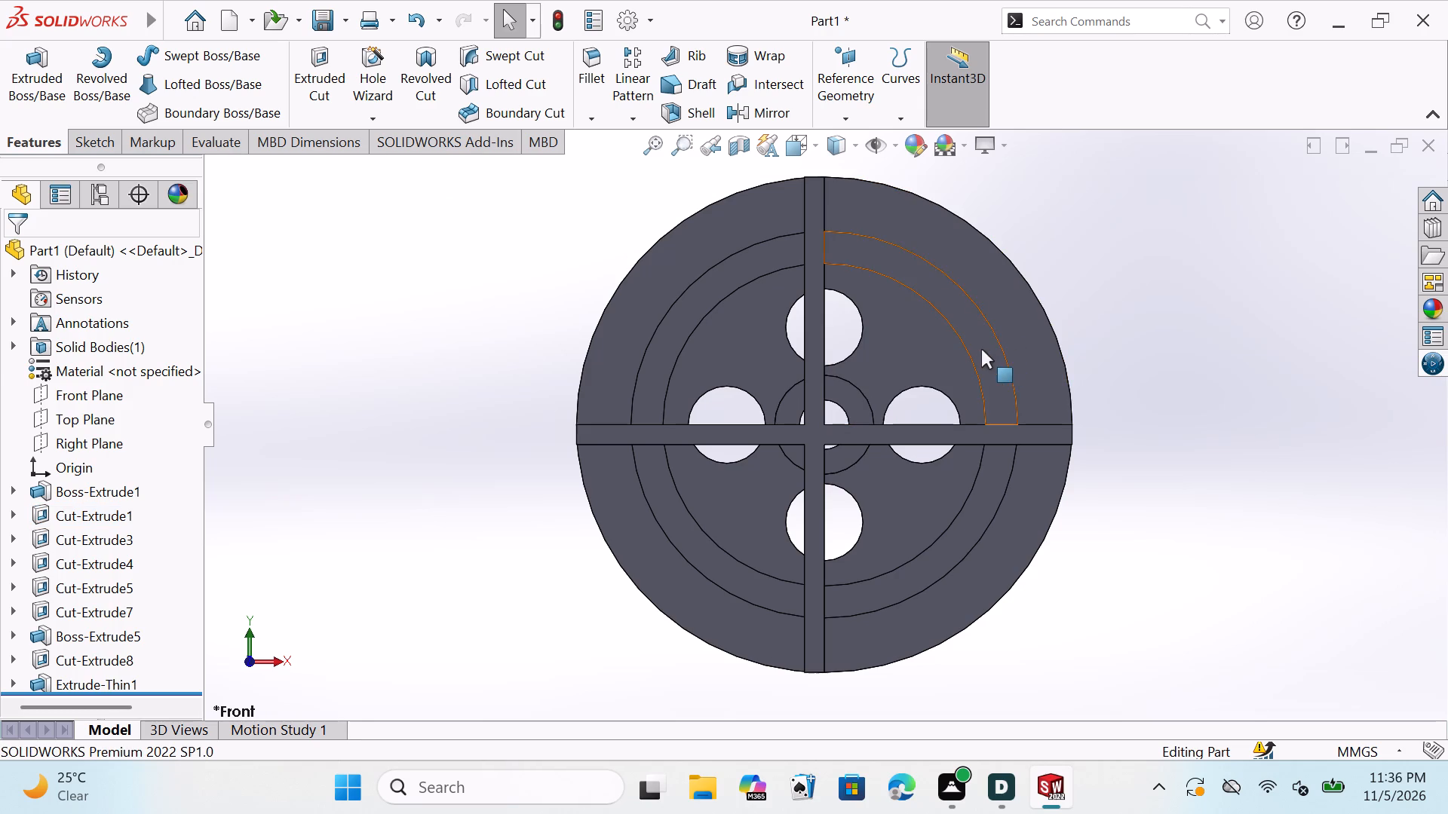
left_click(983, 349)
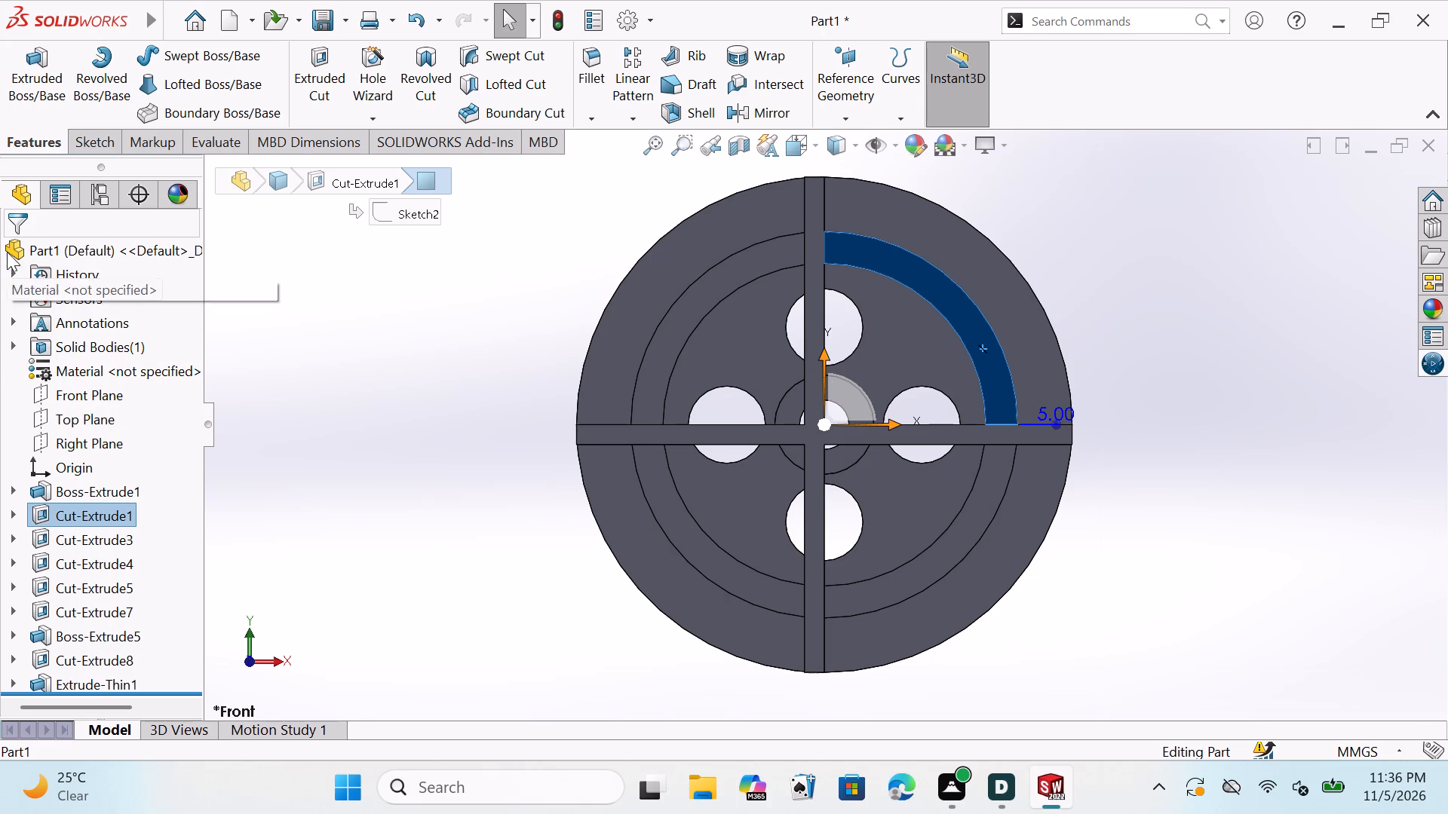
double_click(29, 71)
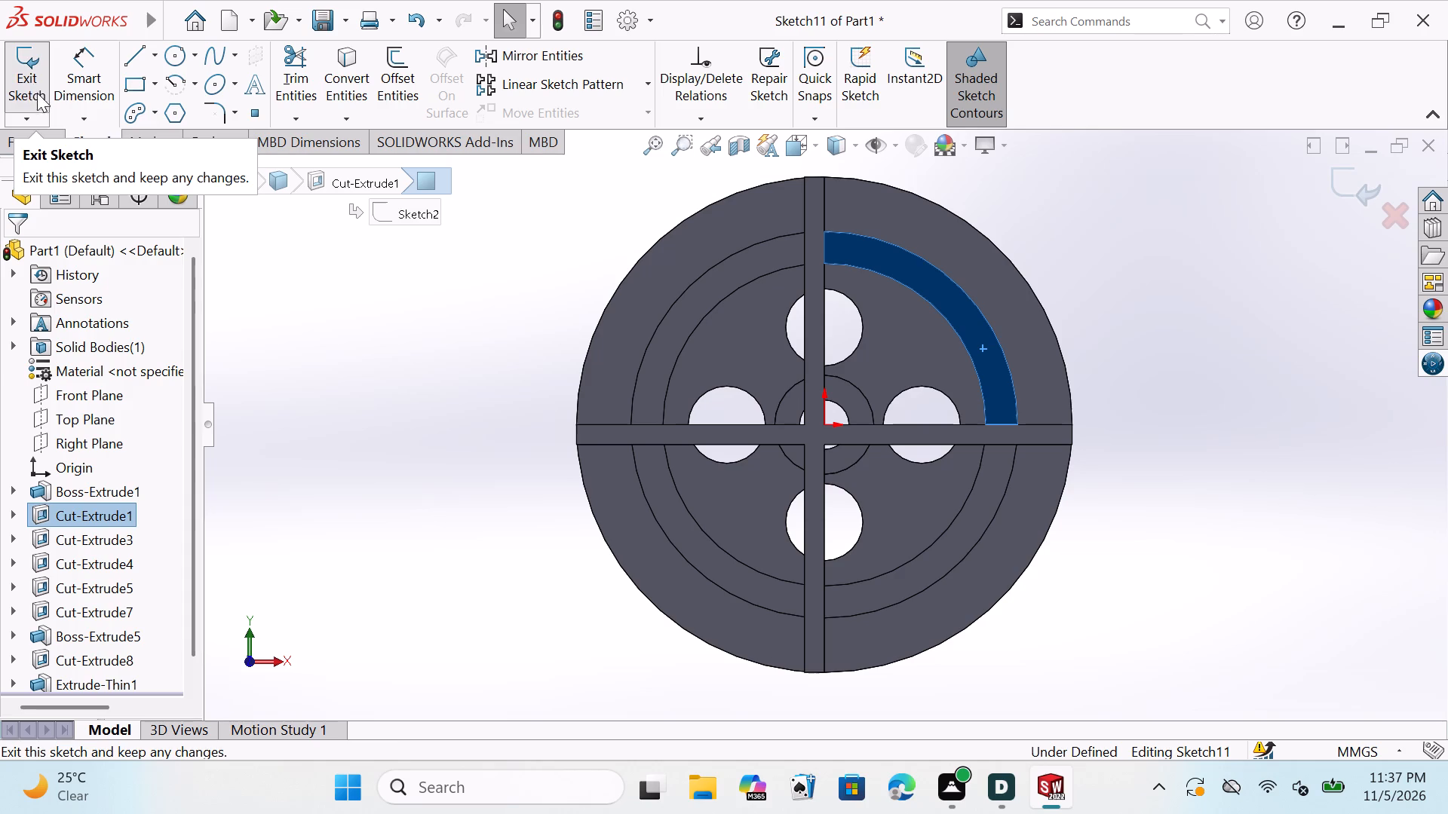
Examine the crossing bars where they span the recessed faces and hub, along with the wheel's rim and back, from several angles.
middle_click_drag(1135, 343, 978, 437)
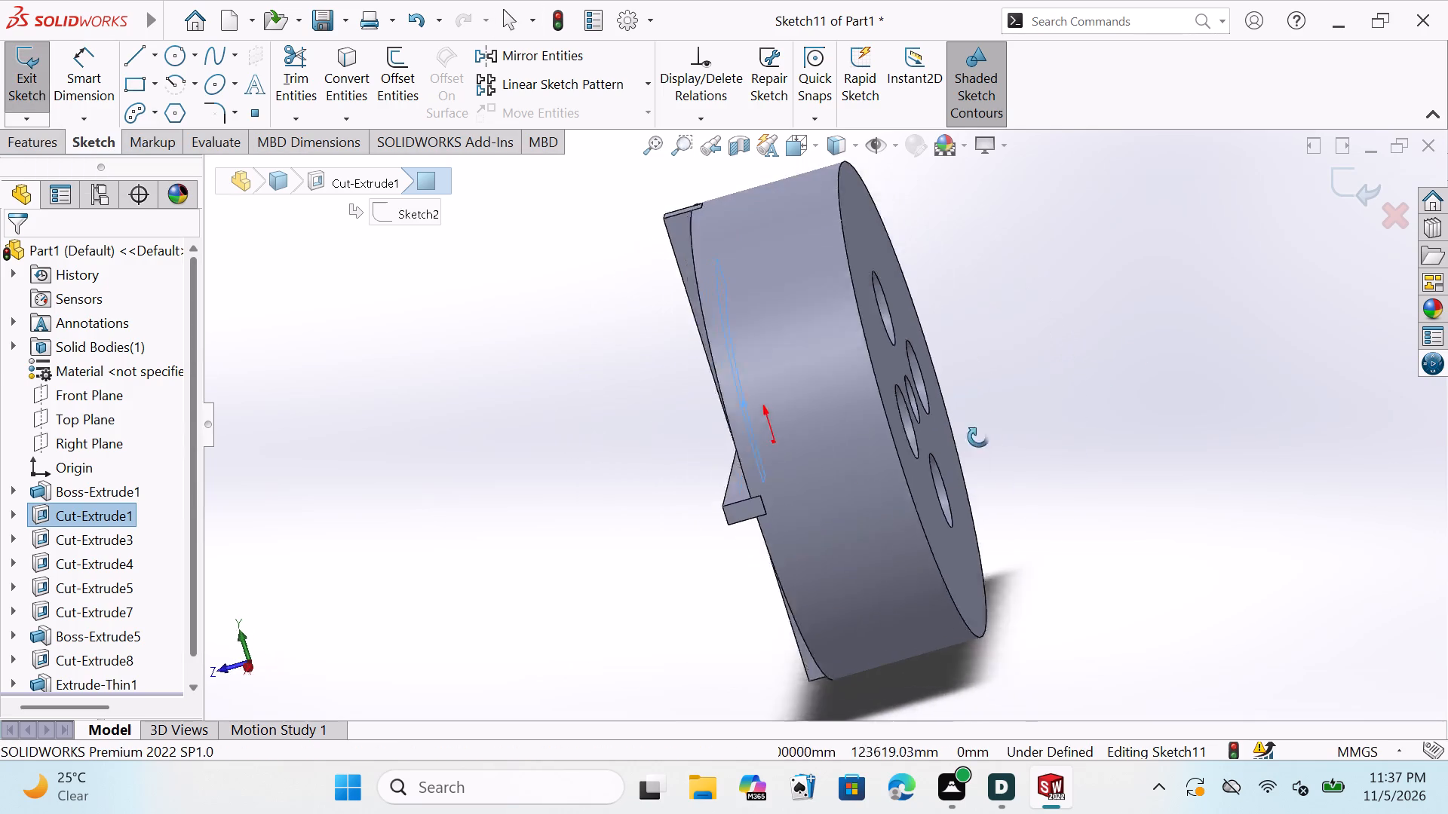
middle_click_drag(978, 437, 1042, 426)
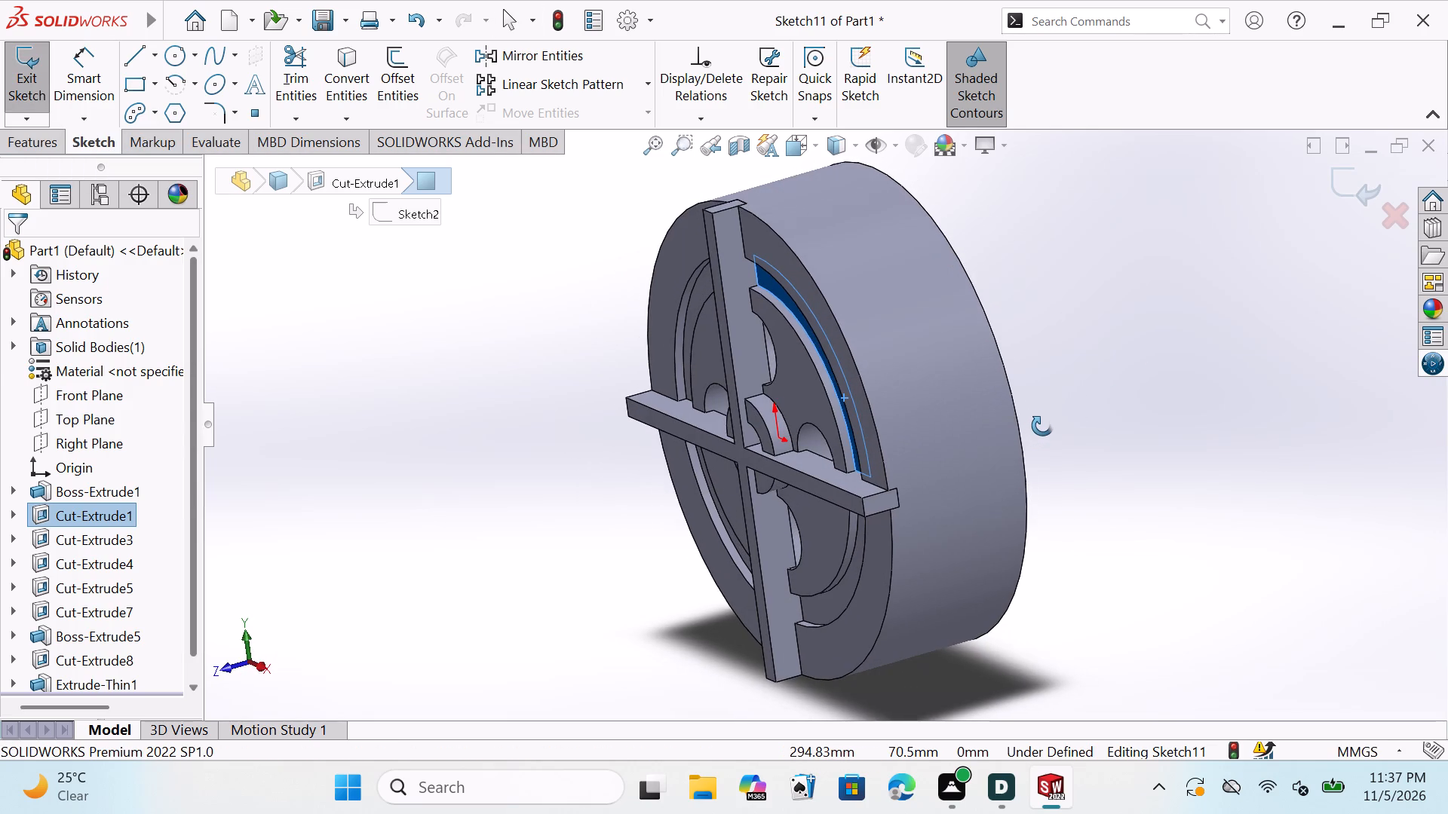
middle_click_drag(1042, 426, 1122, 353)
middle_click_drag(1138, 434, 1178, 415)
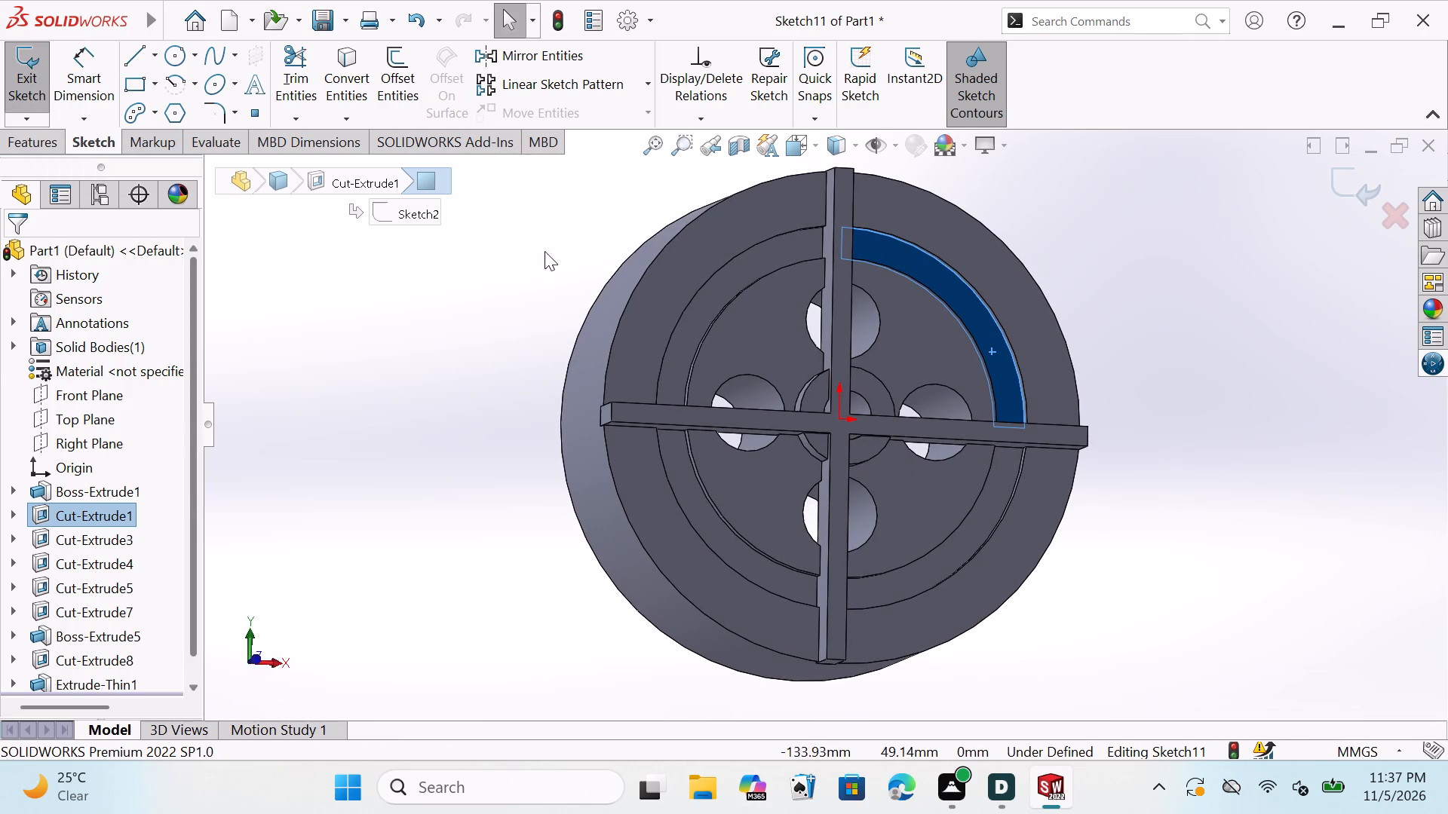
left_click(704, 295)
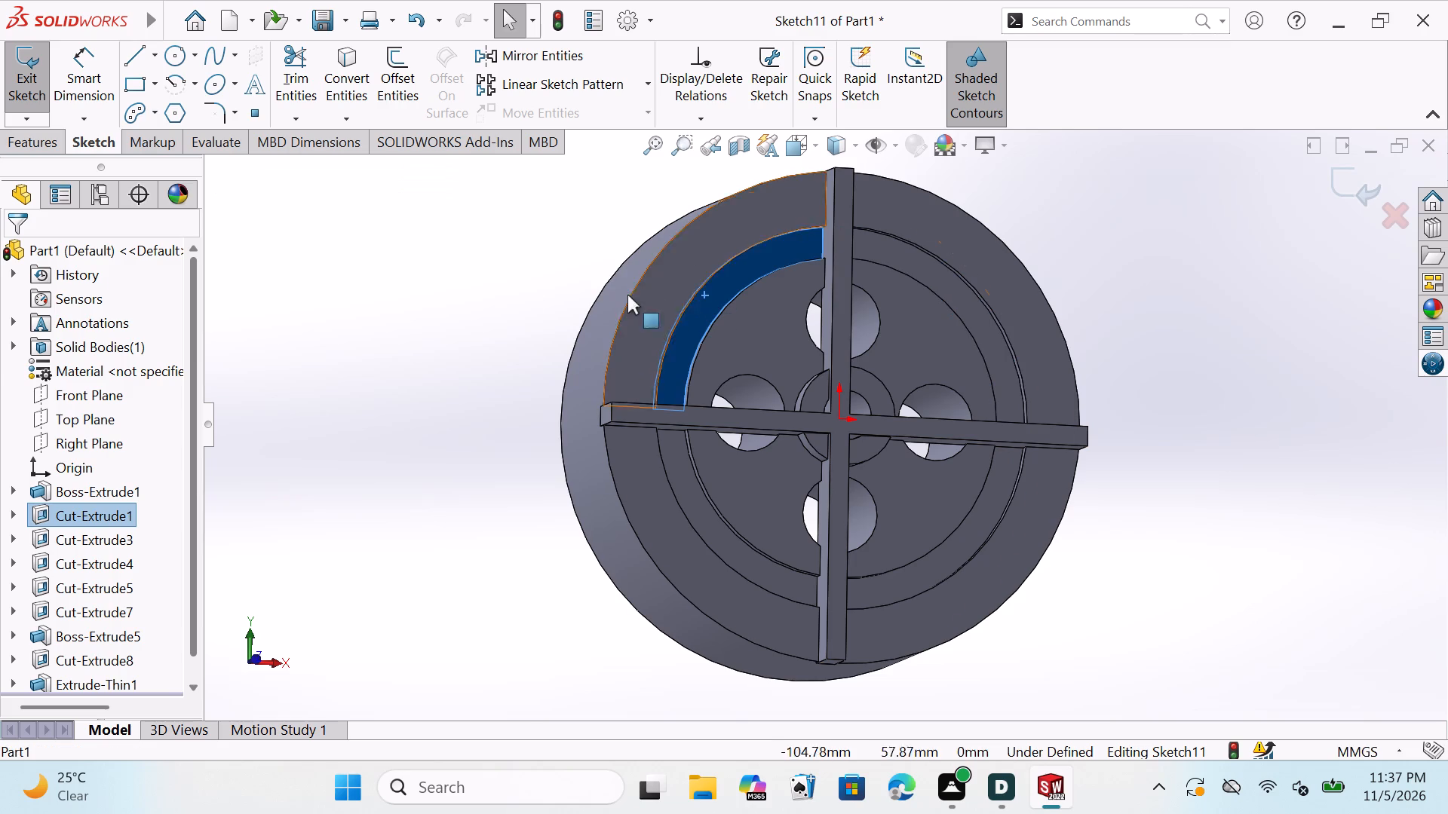
left_click(84, 142)
left_click(29, 139)
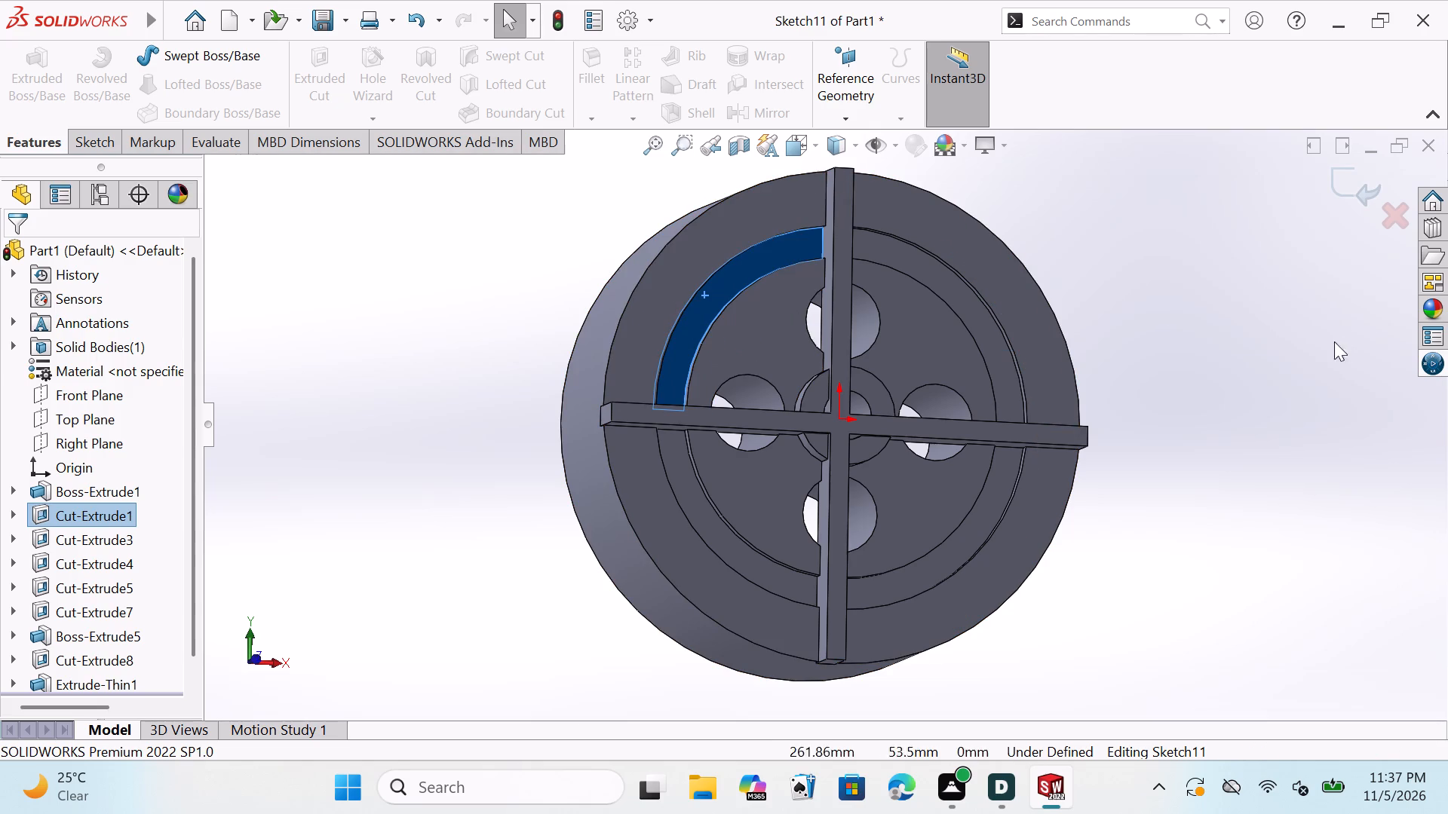
middle_click_drag(1334, 341, 1180, 359)
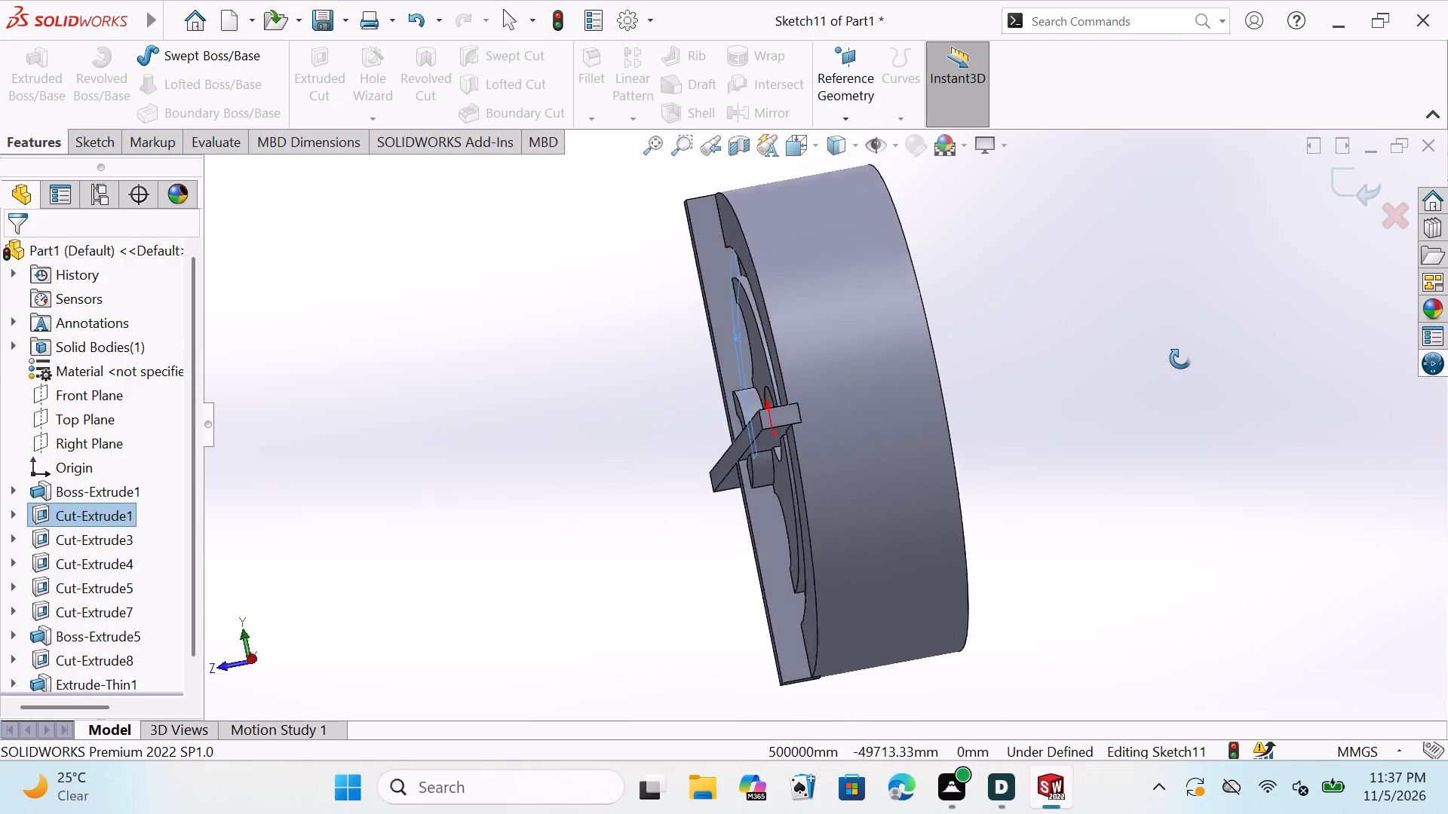
middle_click_drag(1180, 359, 1201, 344)
middle_click_drag(1066, 483, 1174, 393)
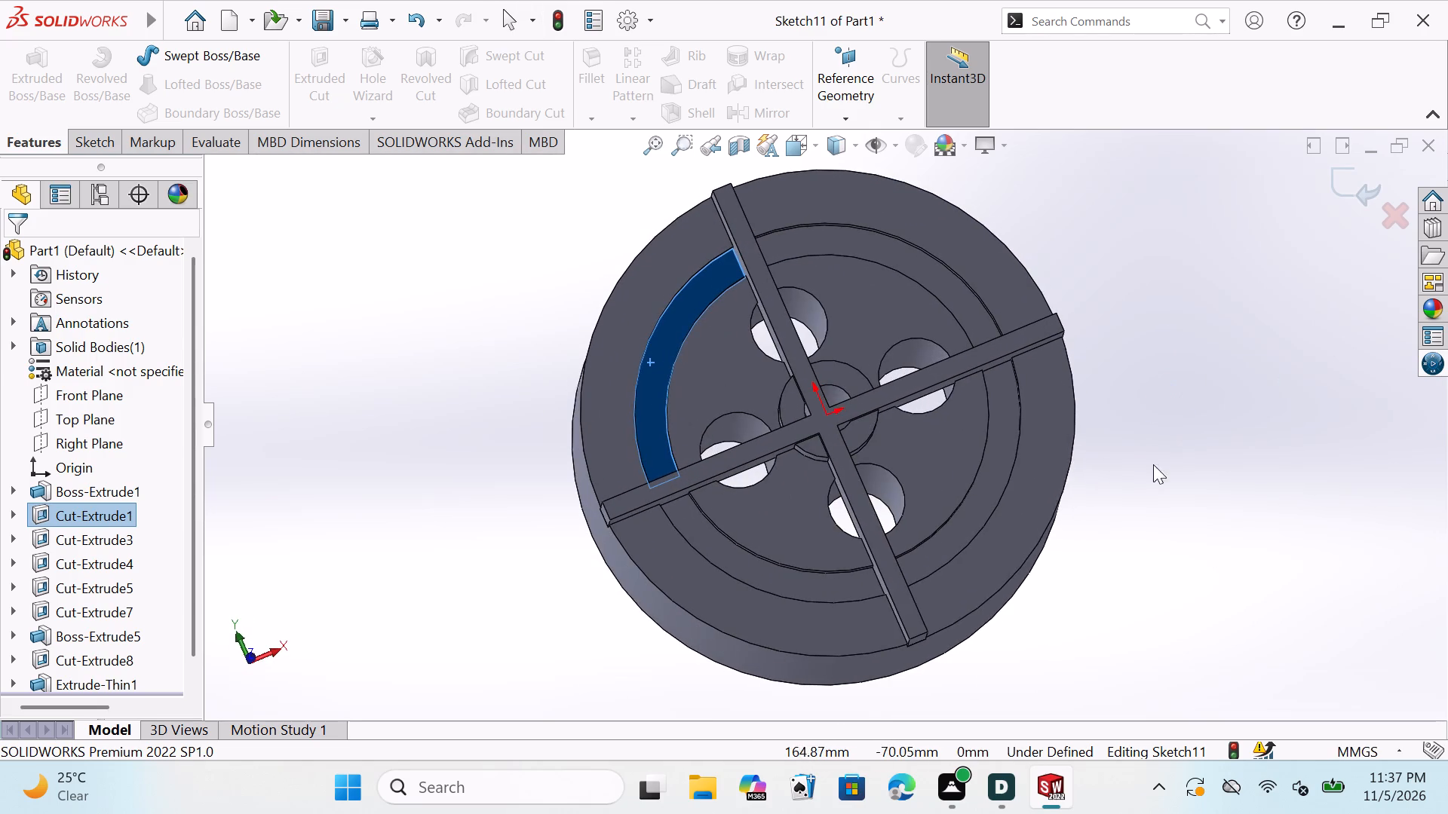
middle_click_drag(1012, 580, 1089, 522)
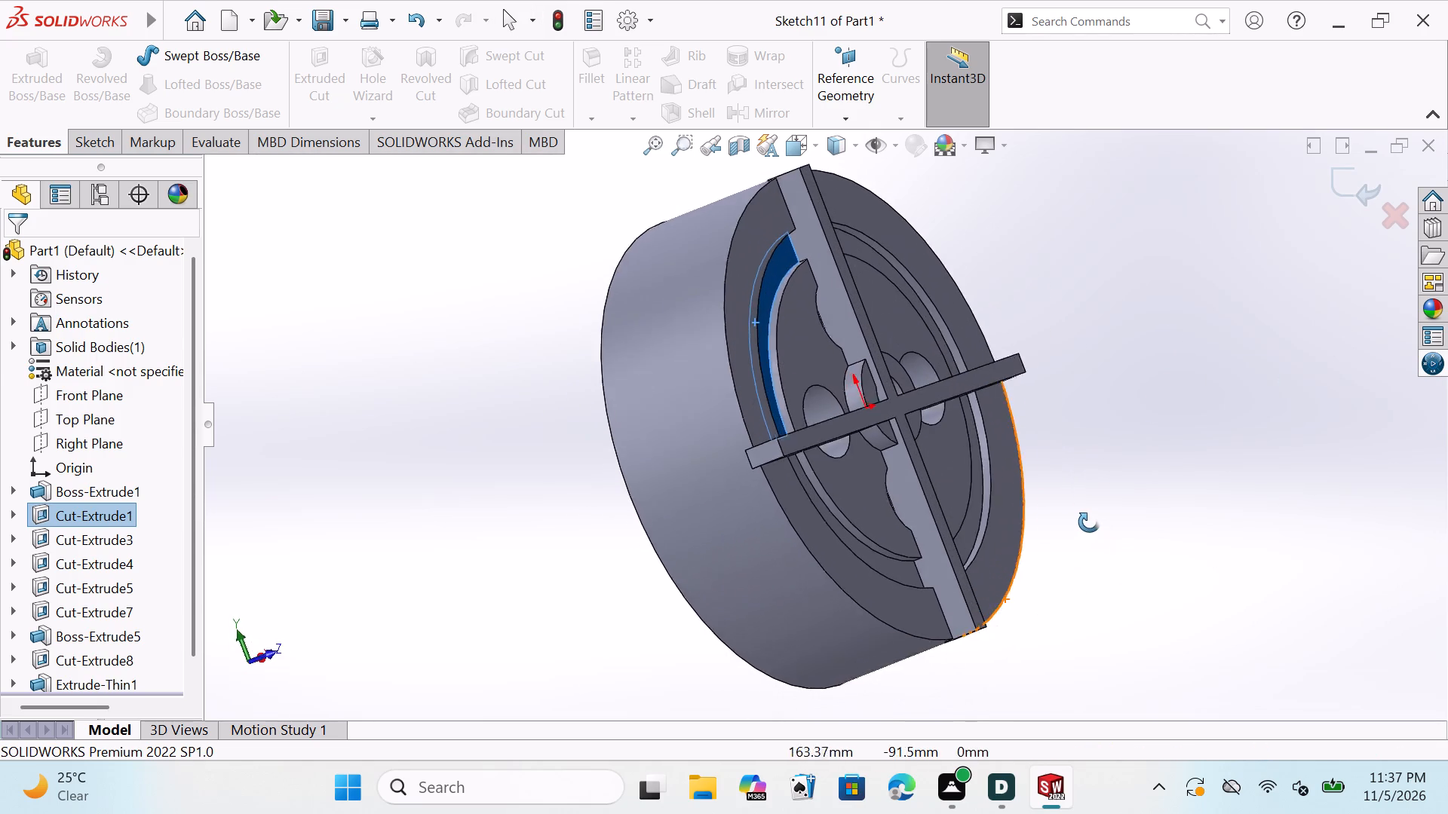
middle_click_drag(1089, 522, 898, 620)
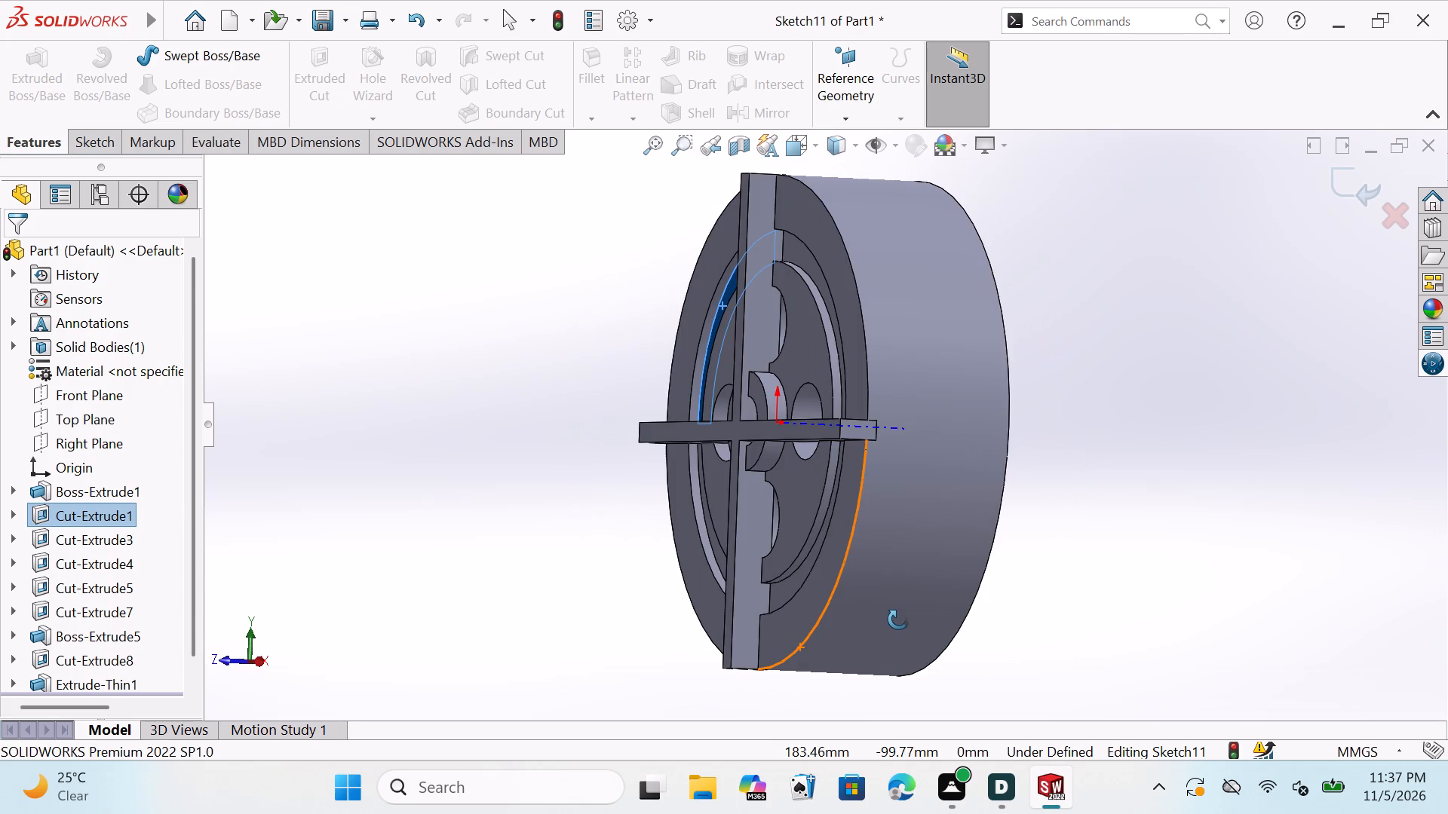
middle_click_drag(898, 620, 986, 562)
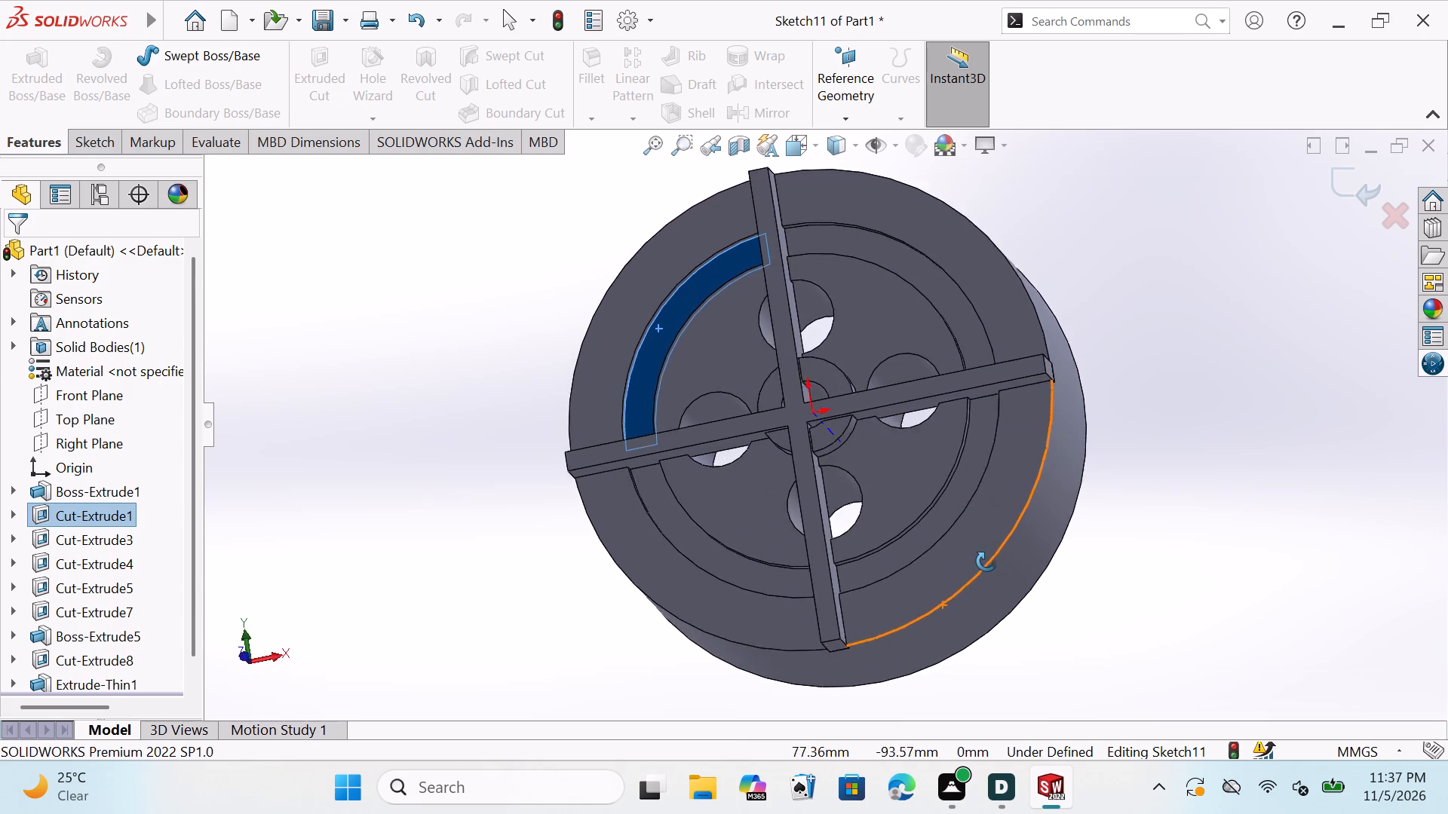
middle_click_drag(986, 562, 1014, 597)
left_click(1200, 415)
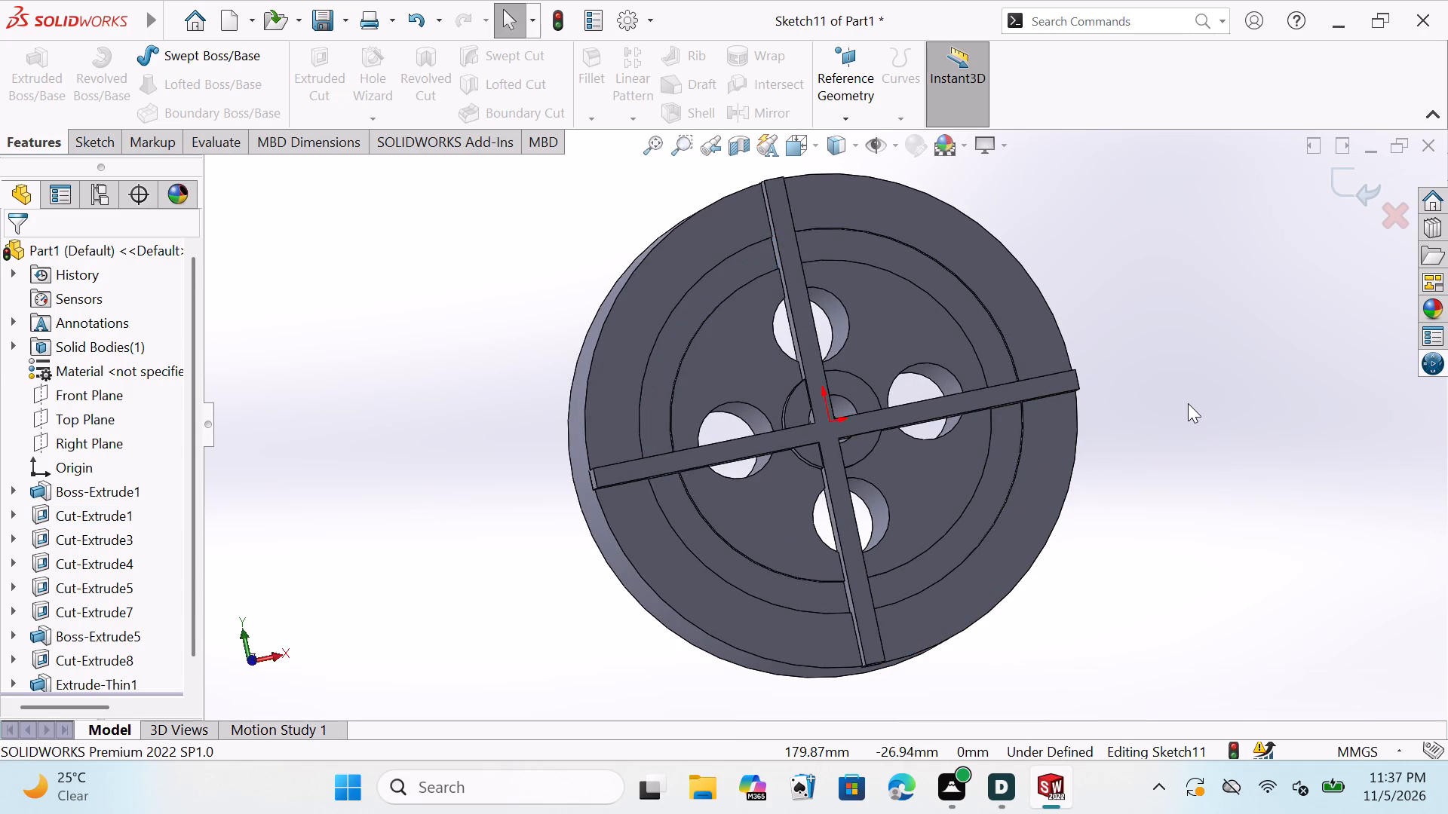
scroll(1188, 403, "up", 1)
middle_click_drag(1190, 407, 1111, 494)
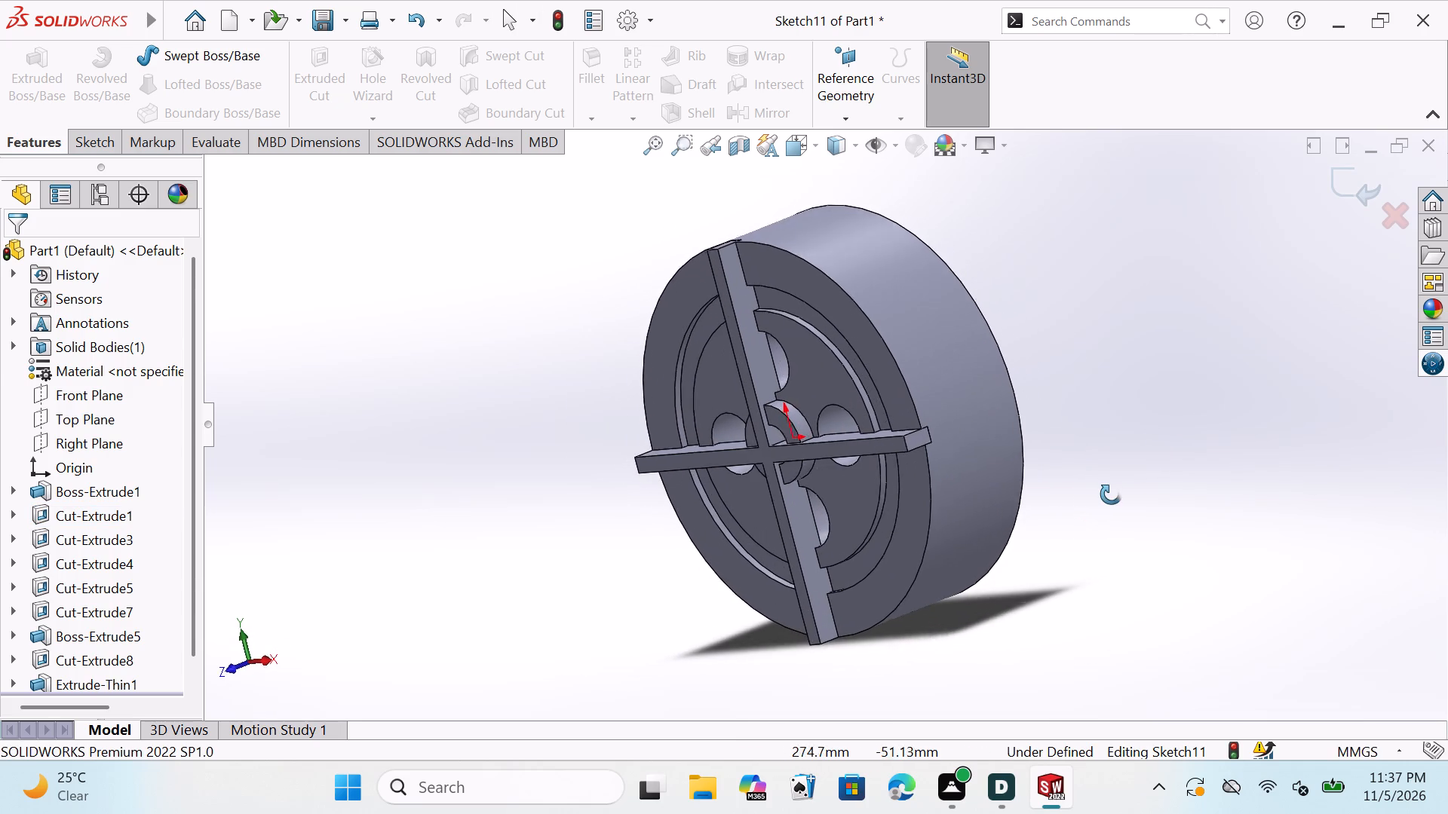
middle_click_drag(1111, 494, 1120, 471)
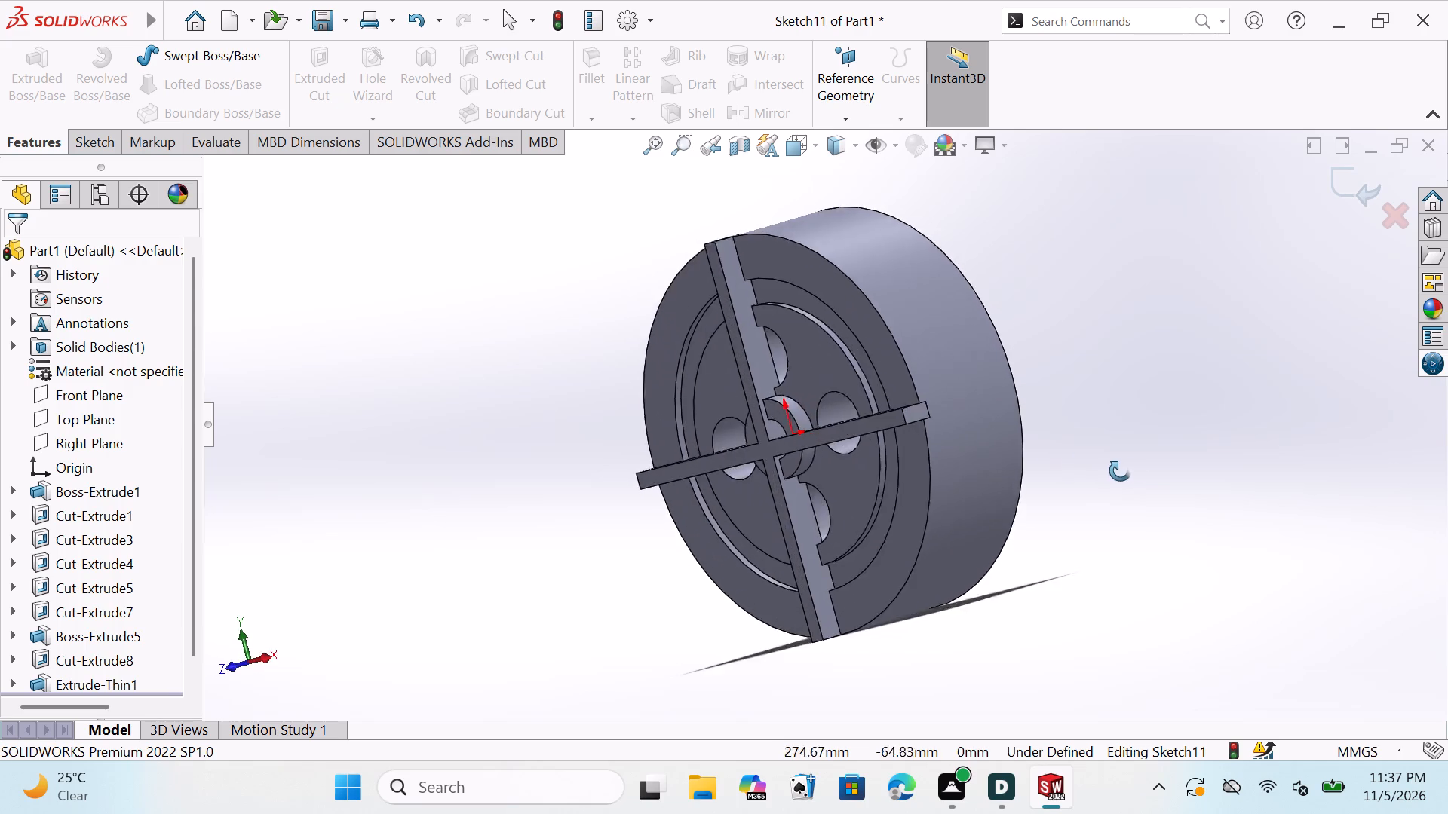
middle_click_drag(1120, 471, 1184, 439)
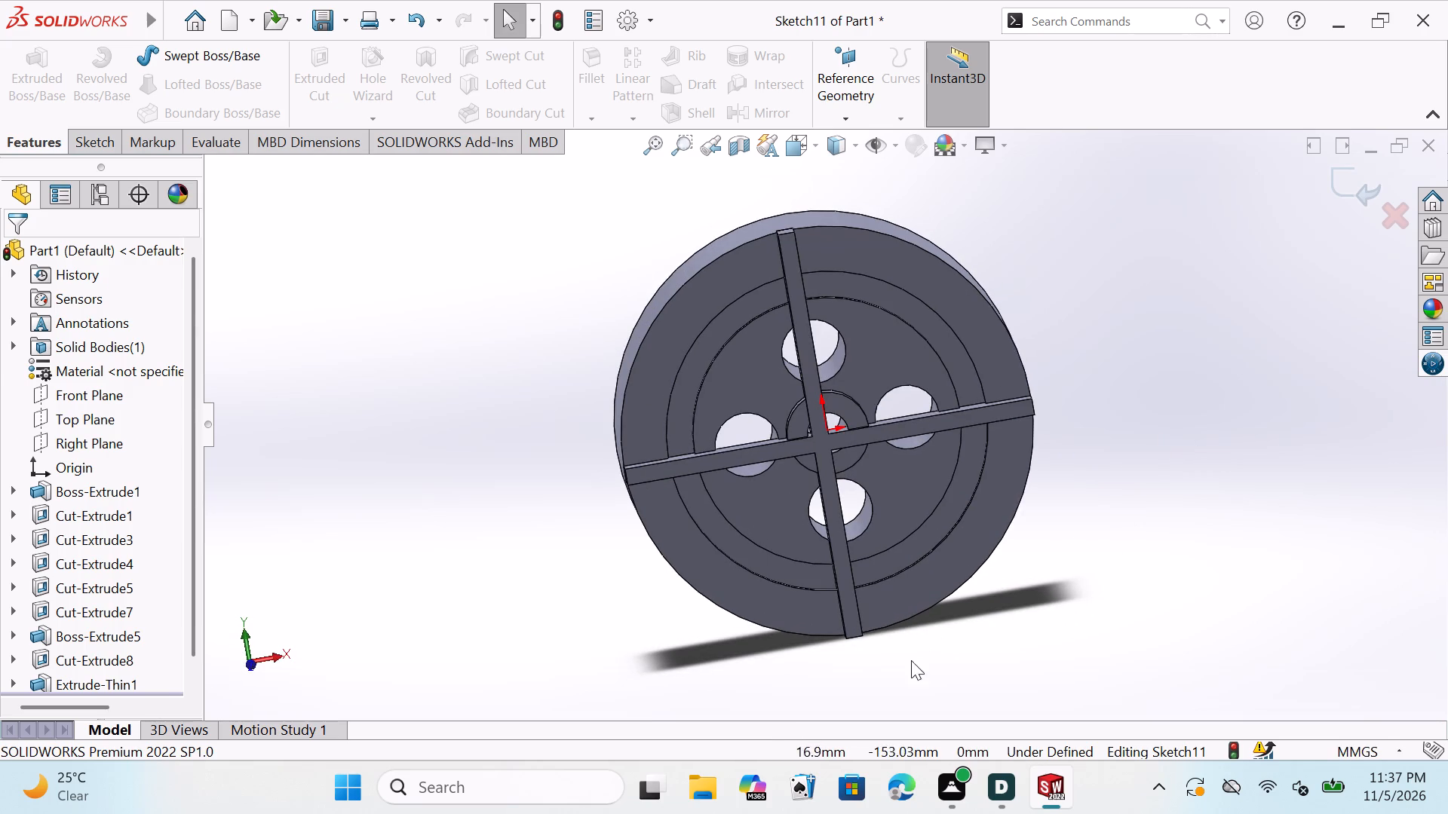
middle_click_drag(1029, 614, 1124, 531)
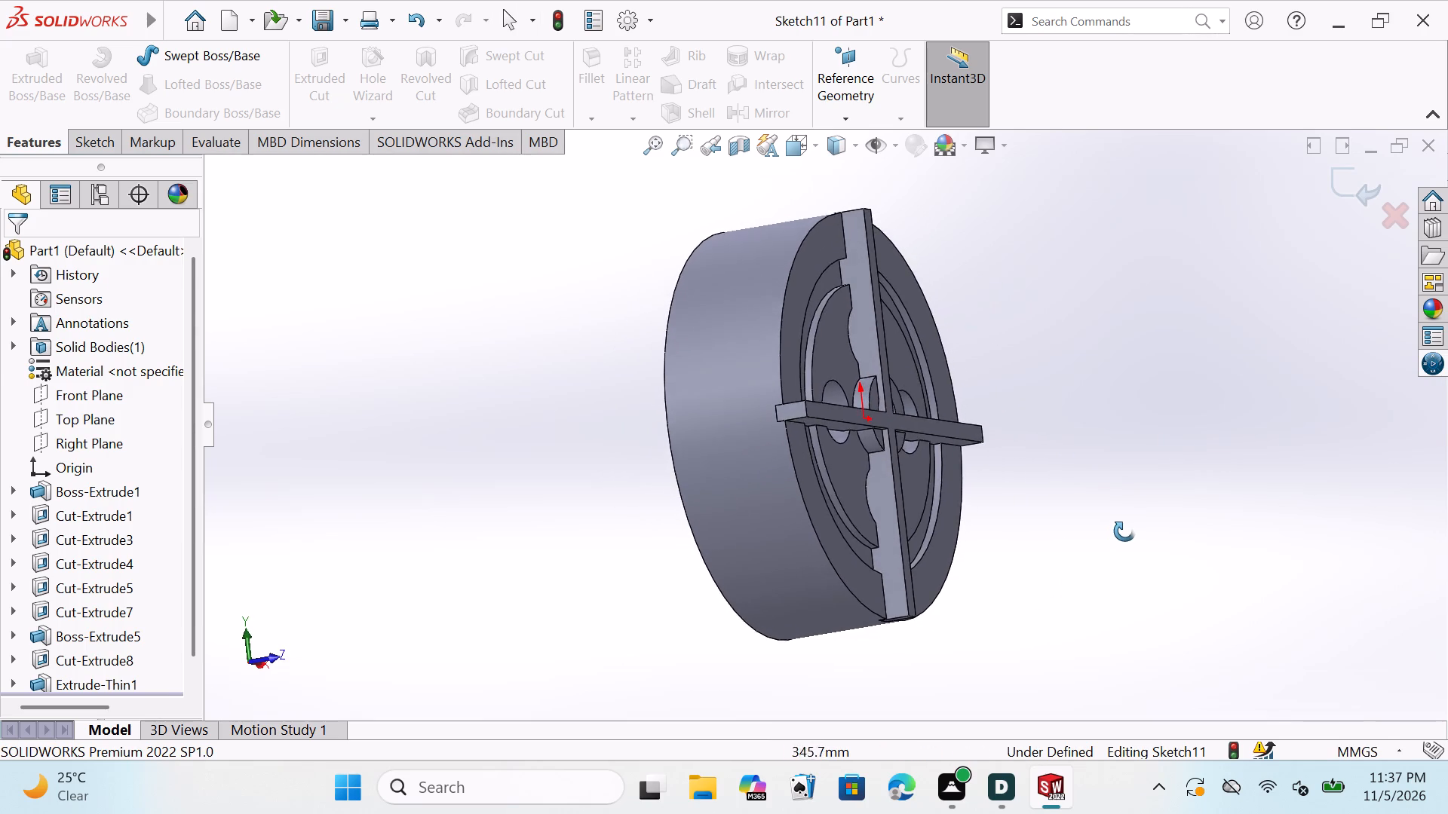
middle_click_drag(1124, 531, 1062, 406)
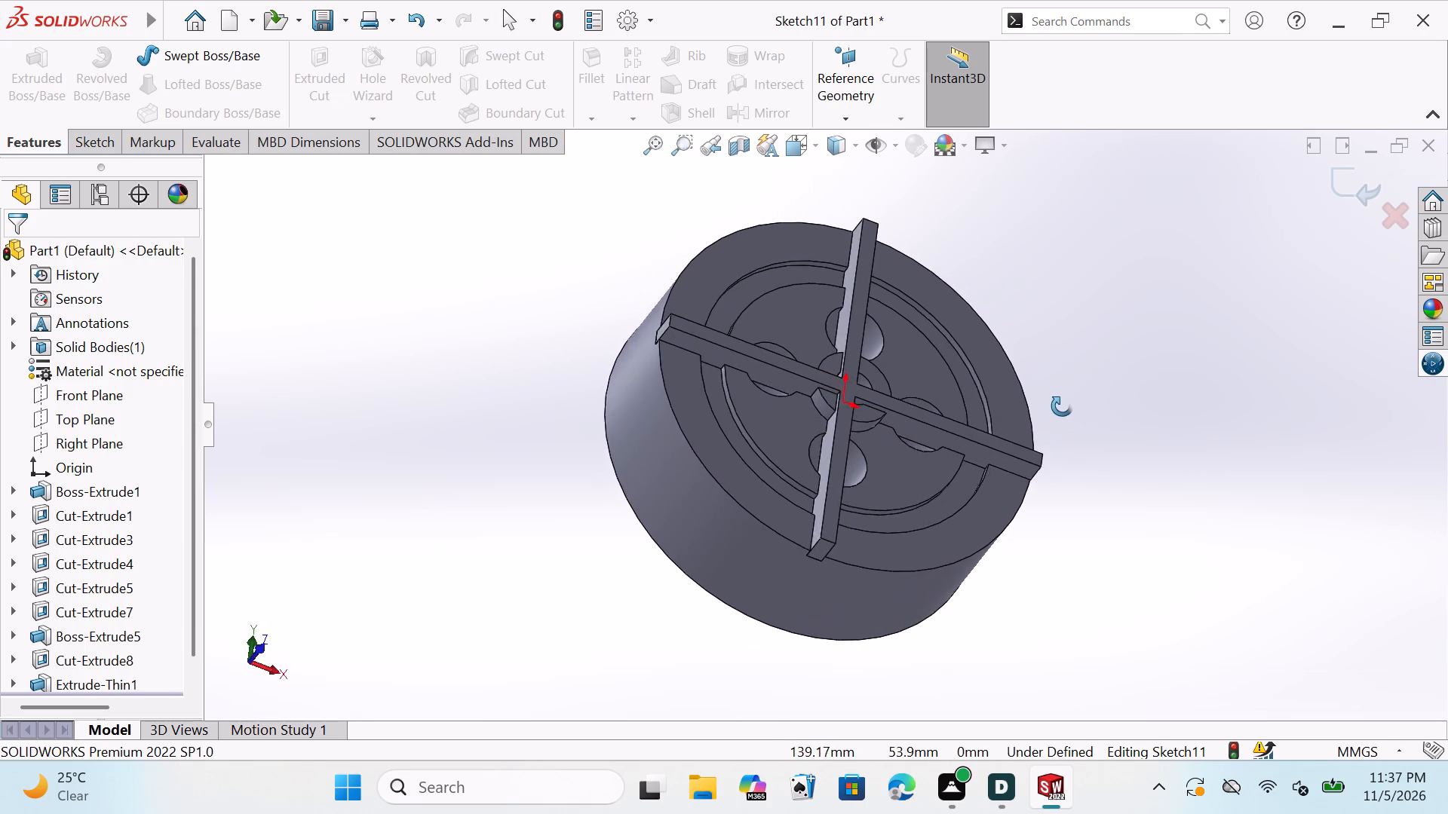
middle_click_drag(1062, 406, 982, 558)
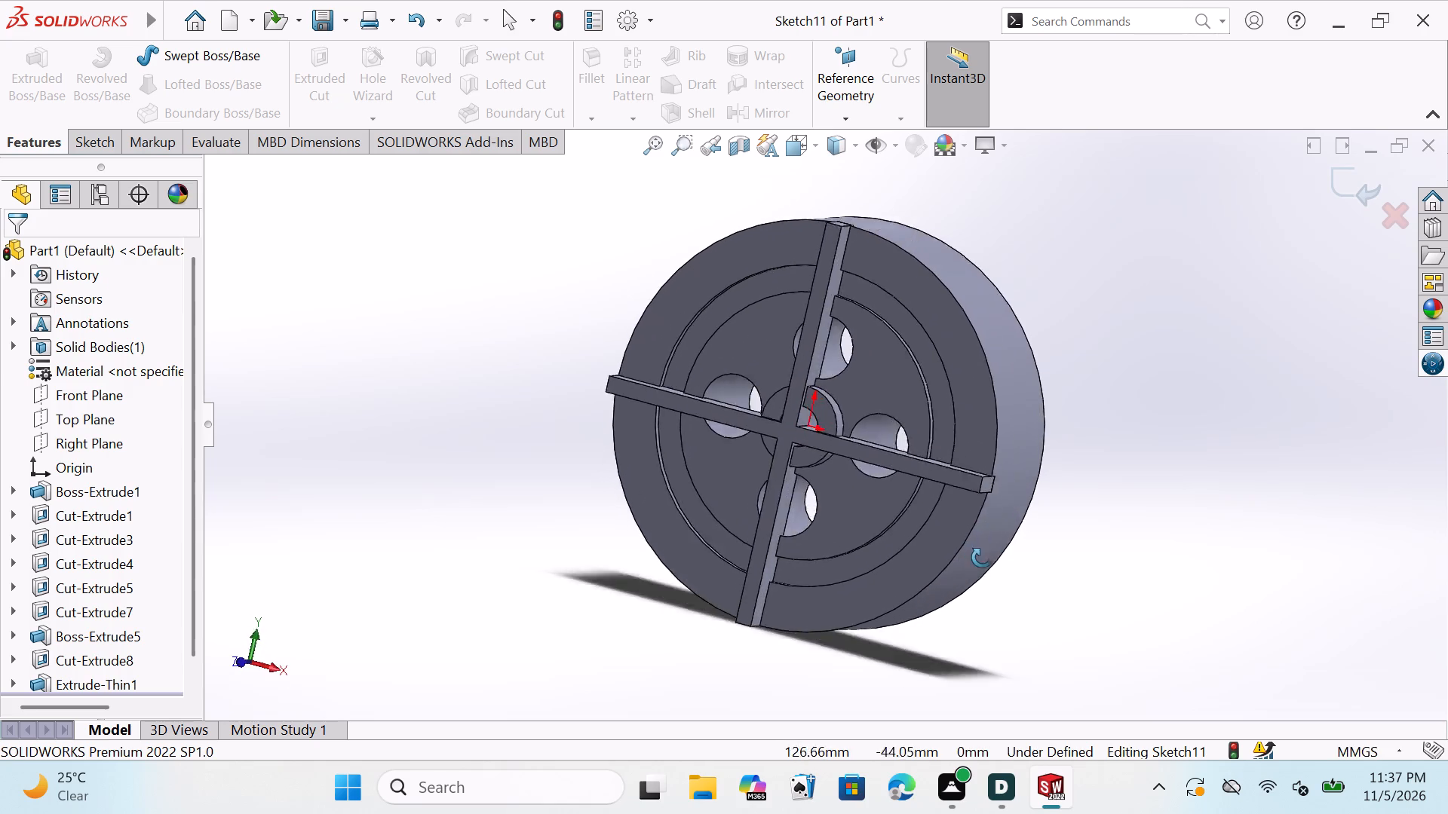
middle_click_drag(982, 558, 971, 687)
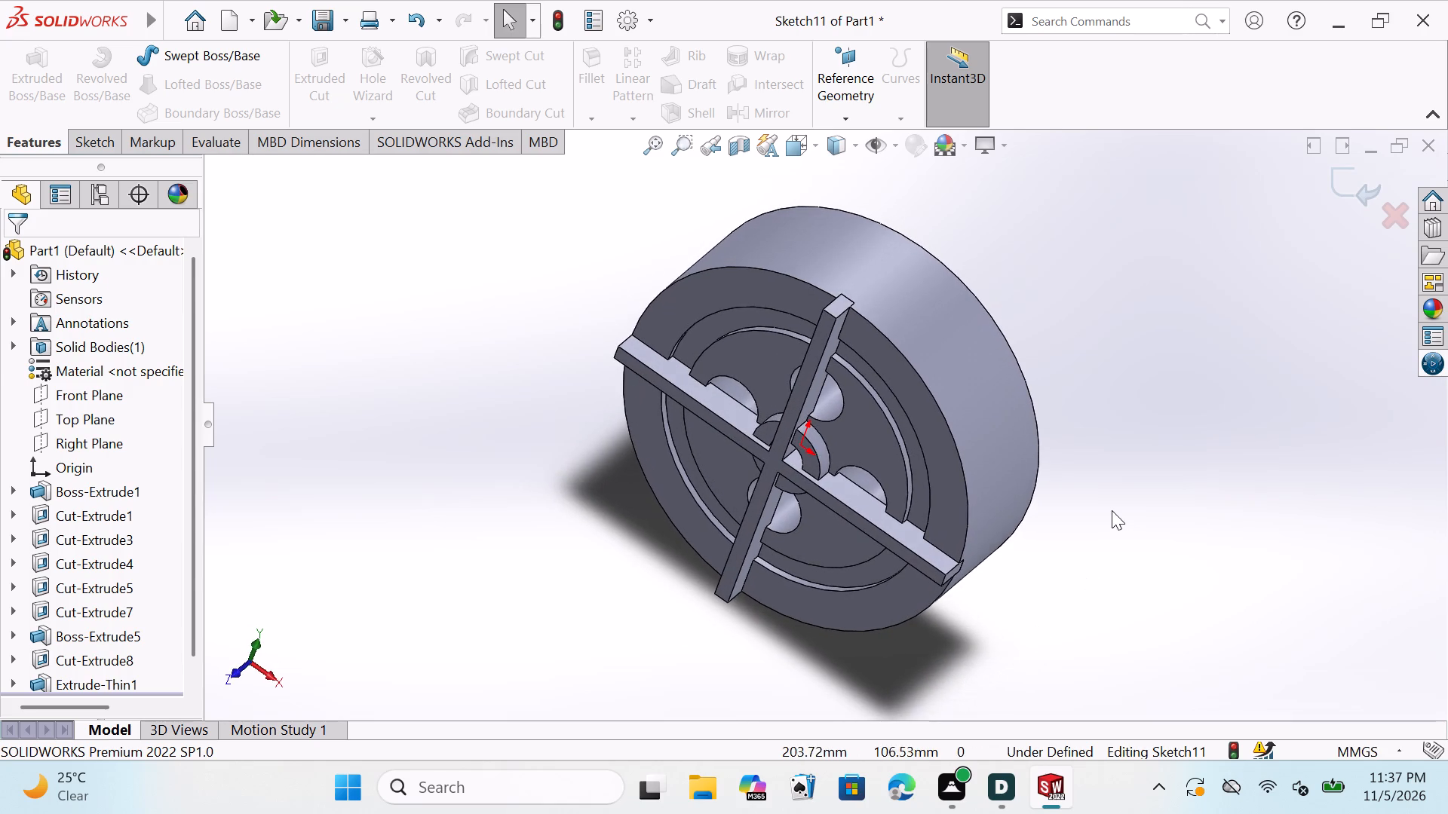
middle_click_drag(1112, 510, 1091, 595)
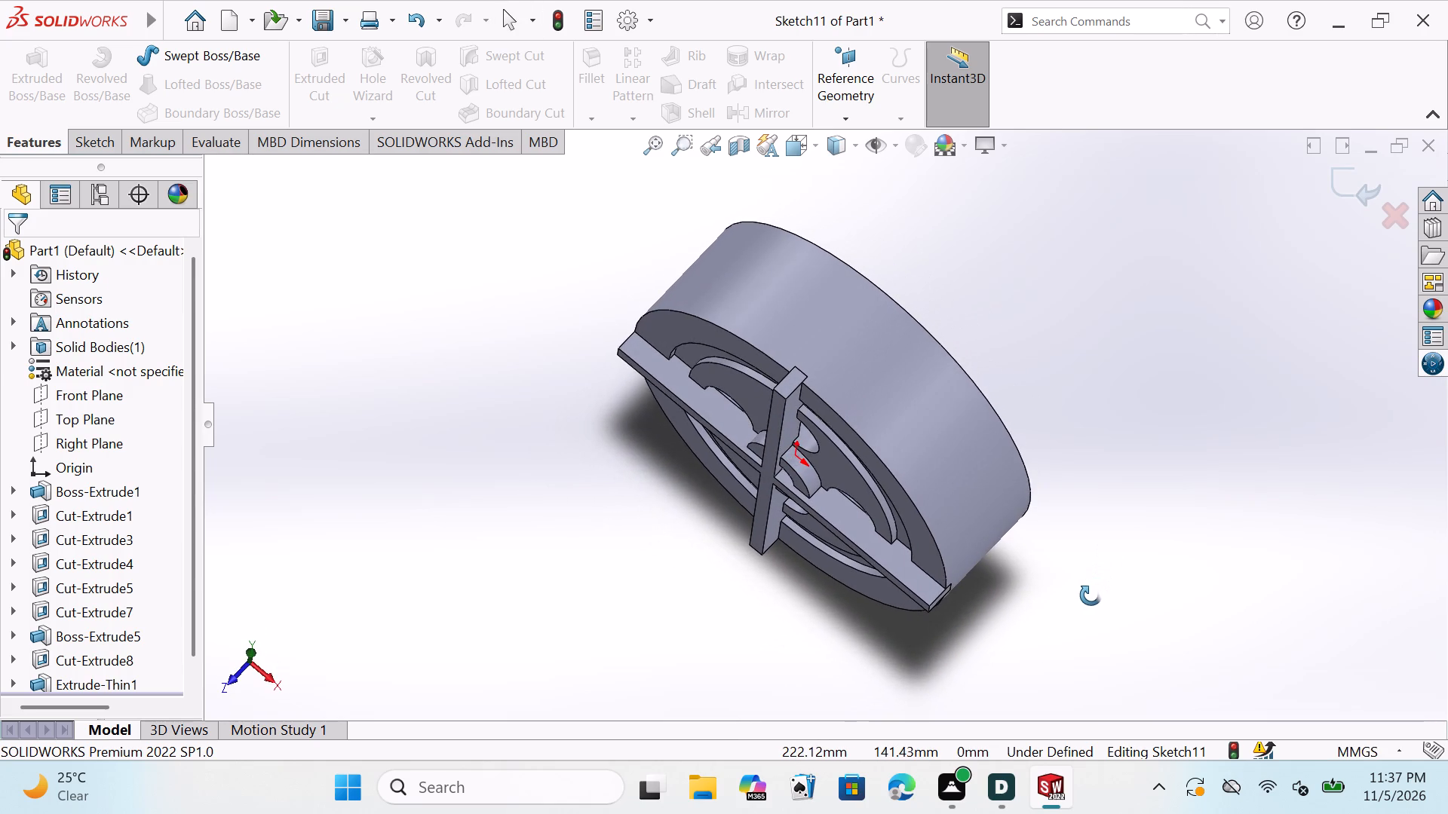
middle_click_drag(1091, 595, 1259, 495)
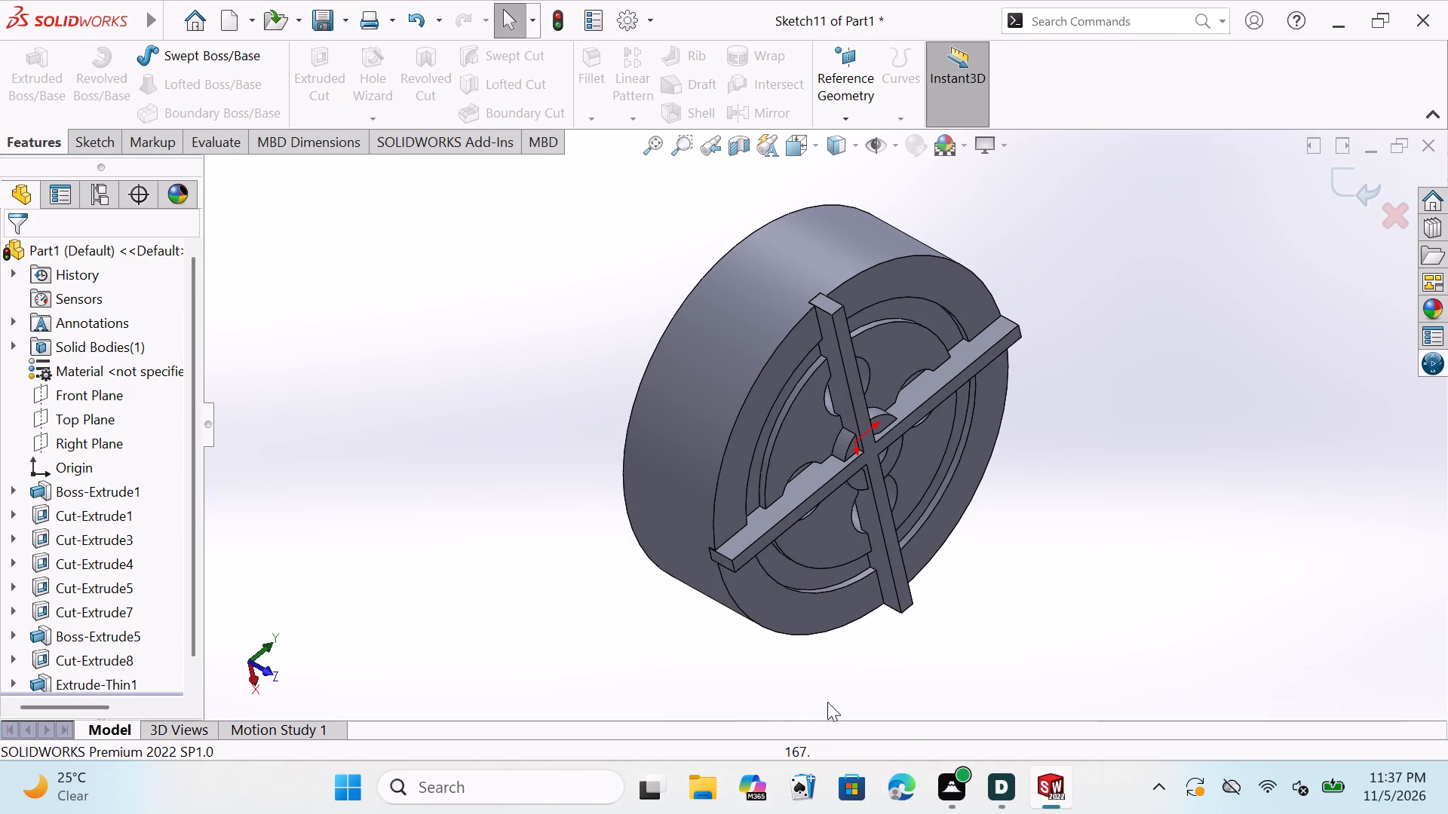
middle_click_drag(858, 681, 909, 612)
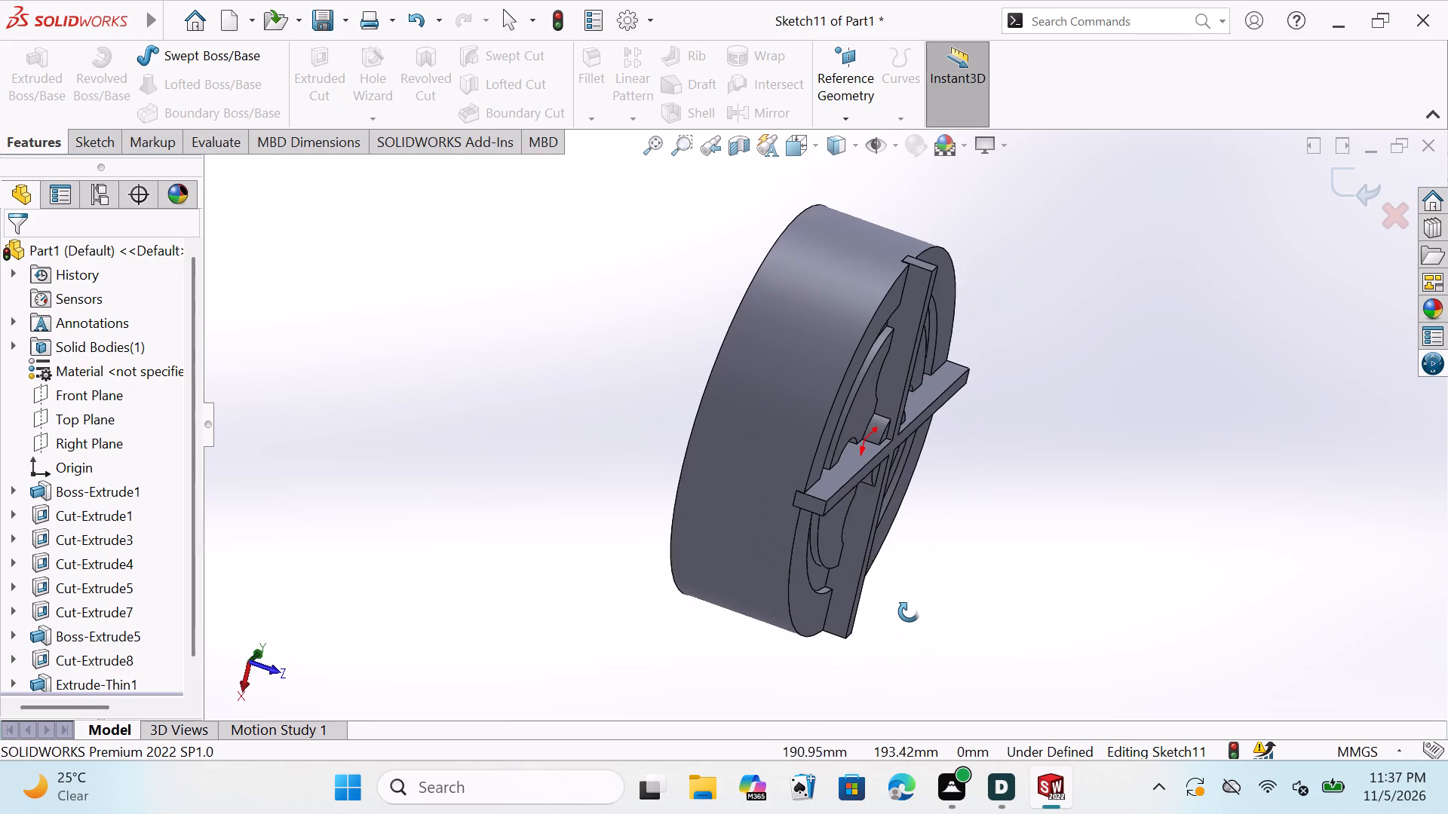
middle_click_drag(909, 612, 923, 571)
middle_click_drag(928, 627, 885, 470)
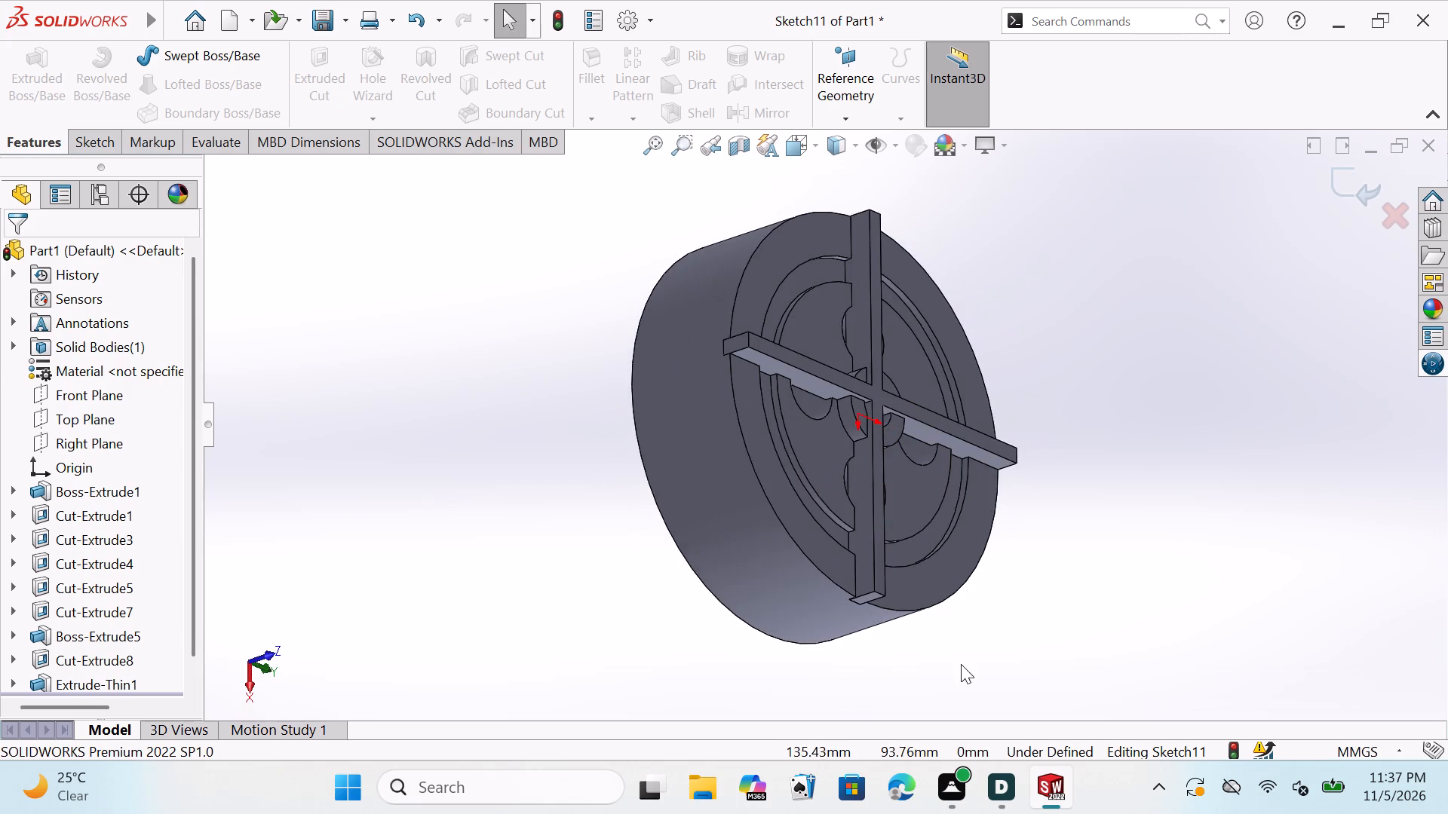
middle_click_drag(959, 663, 821, 535)
middle_click_drag(929, 573, 833, 600)
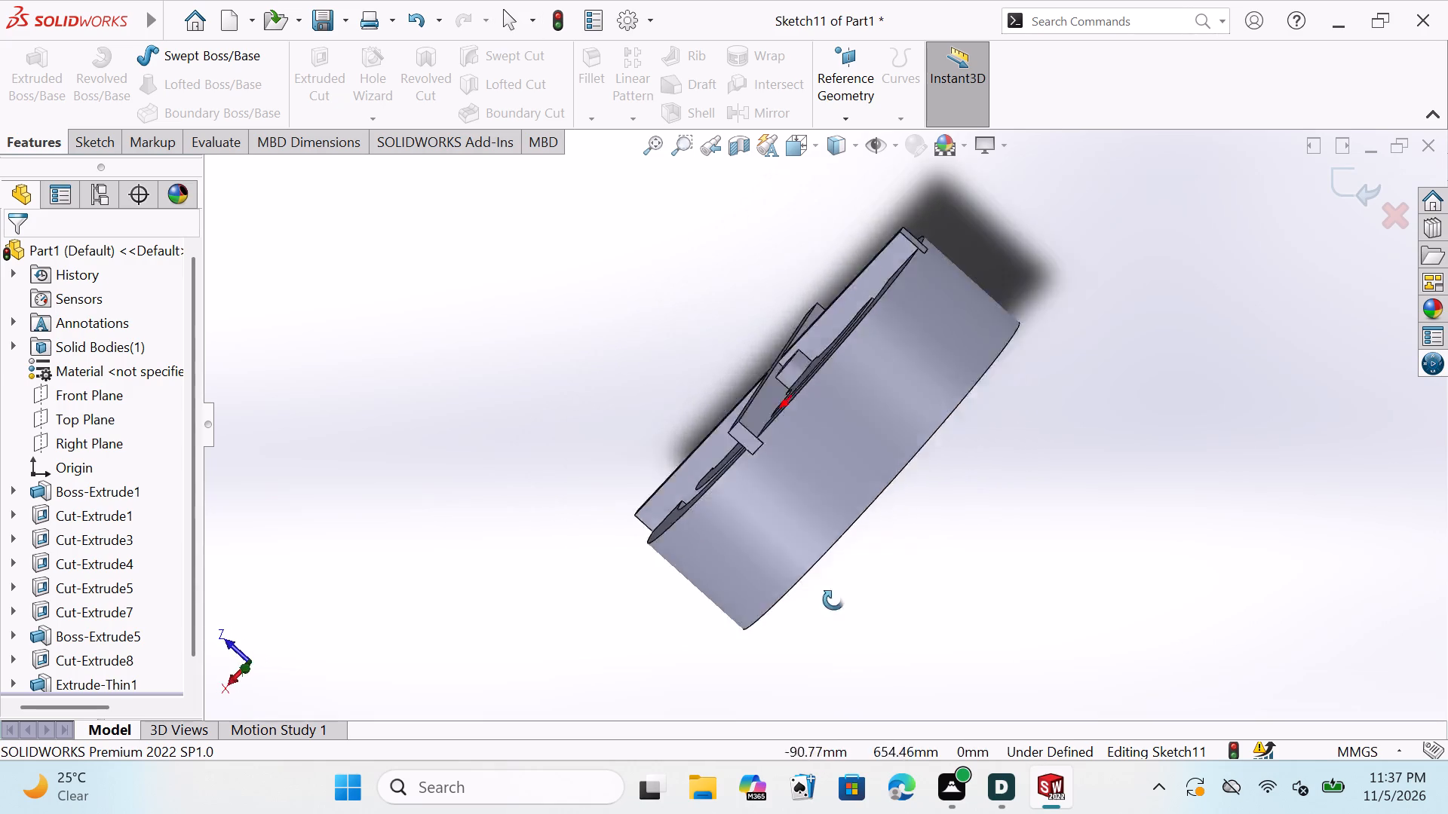
middle_click_drag(833, 600, 787, 610)
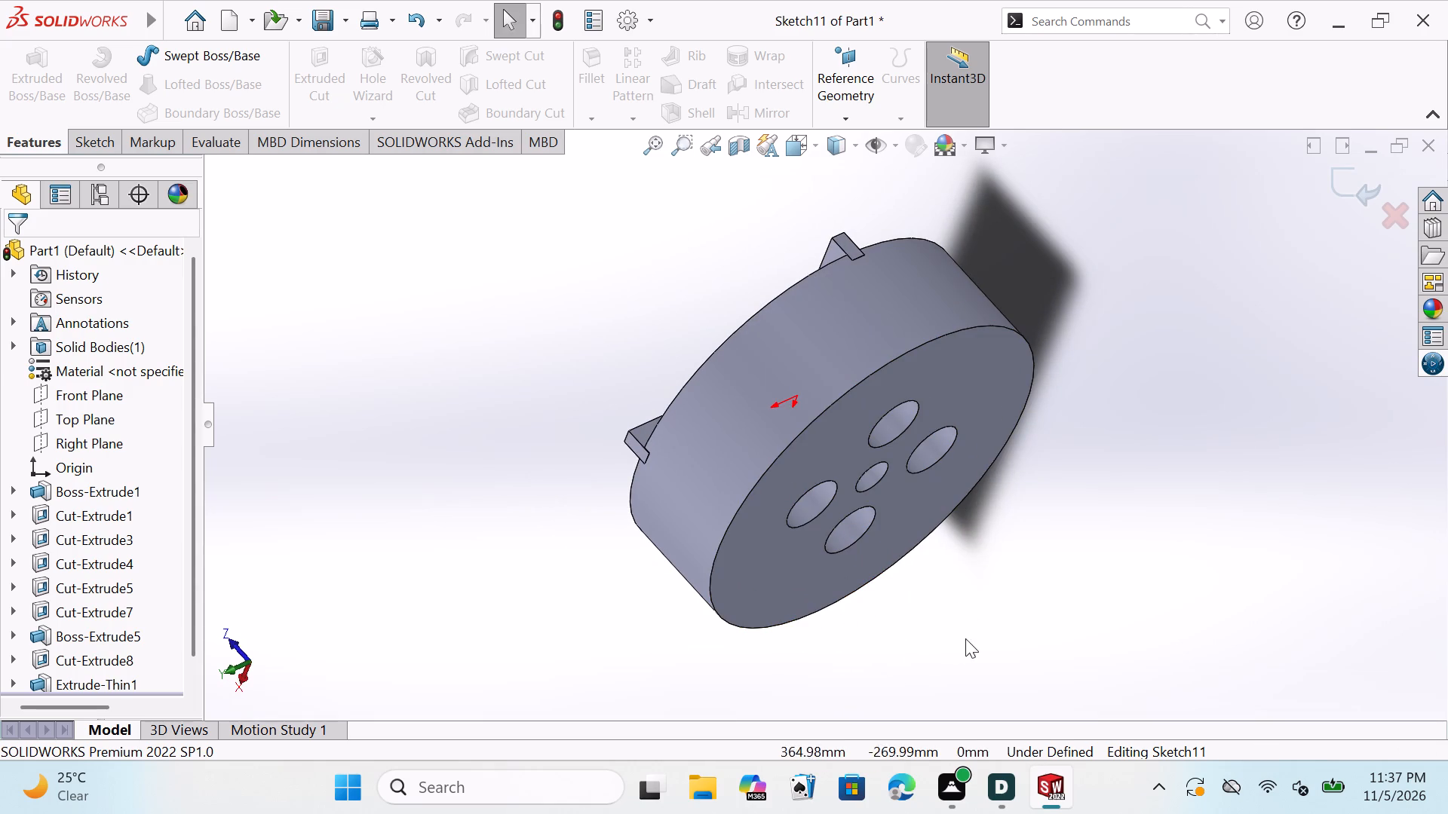
Examine the wheel's back, rim and front face with its crossing bars, round holes and hub from several angles.
middle_click_drag(871, 615, 964, 639)
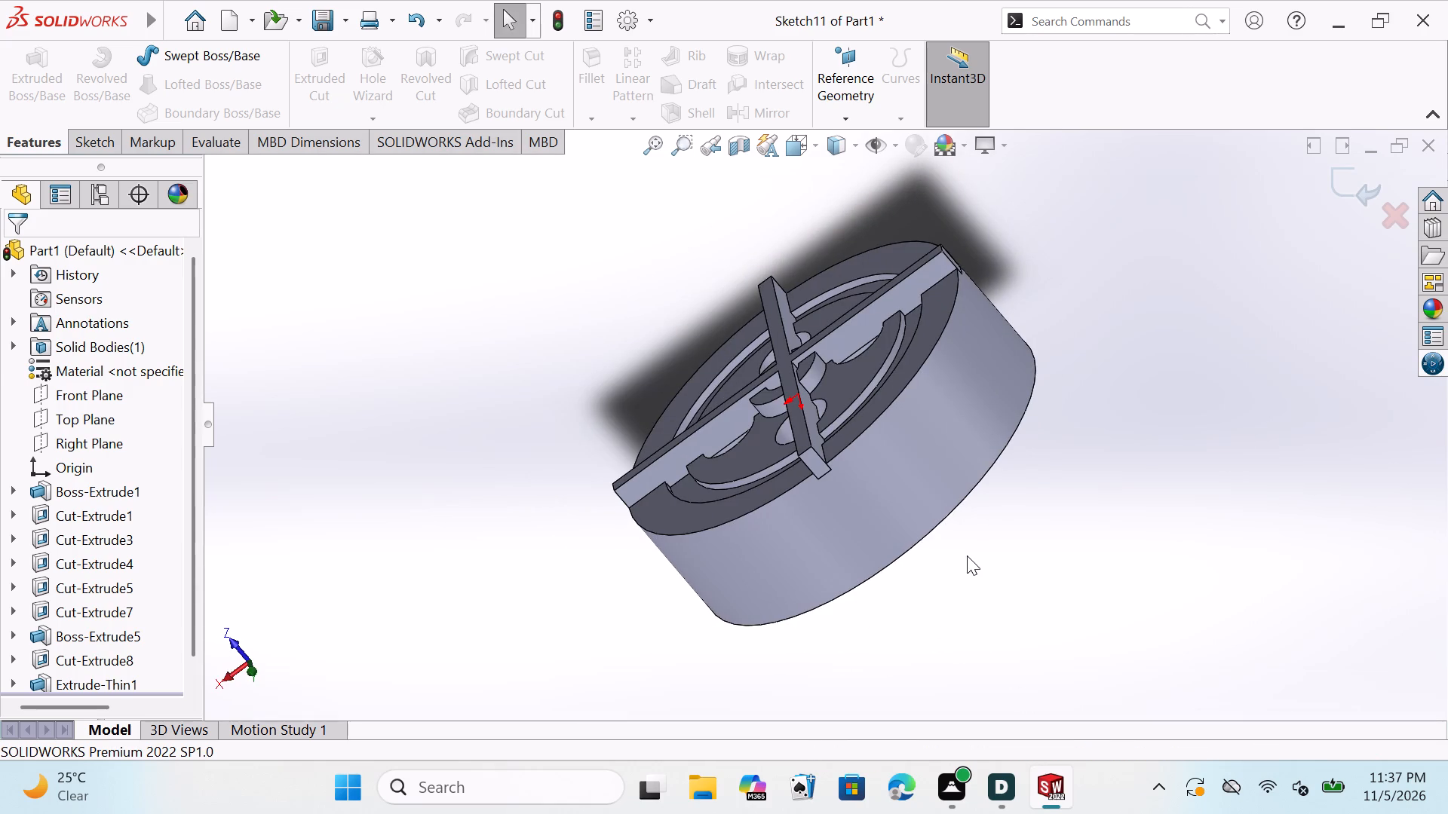
middle_click_drag(965, 552, 1040, 681)
middle_click_drag(1061, 539, 1085, 648)
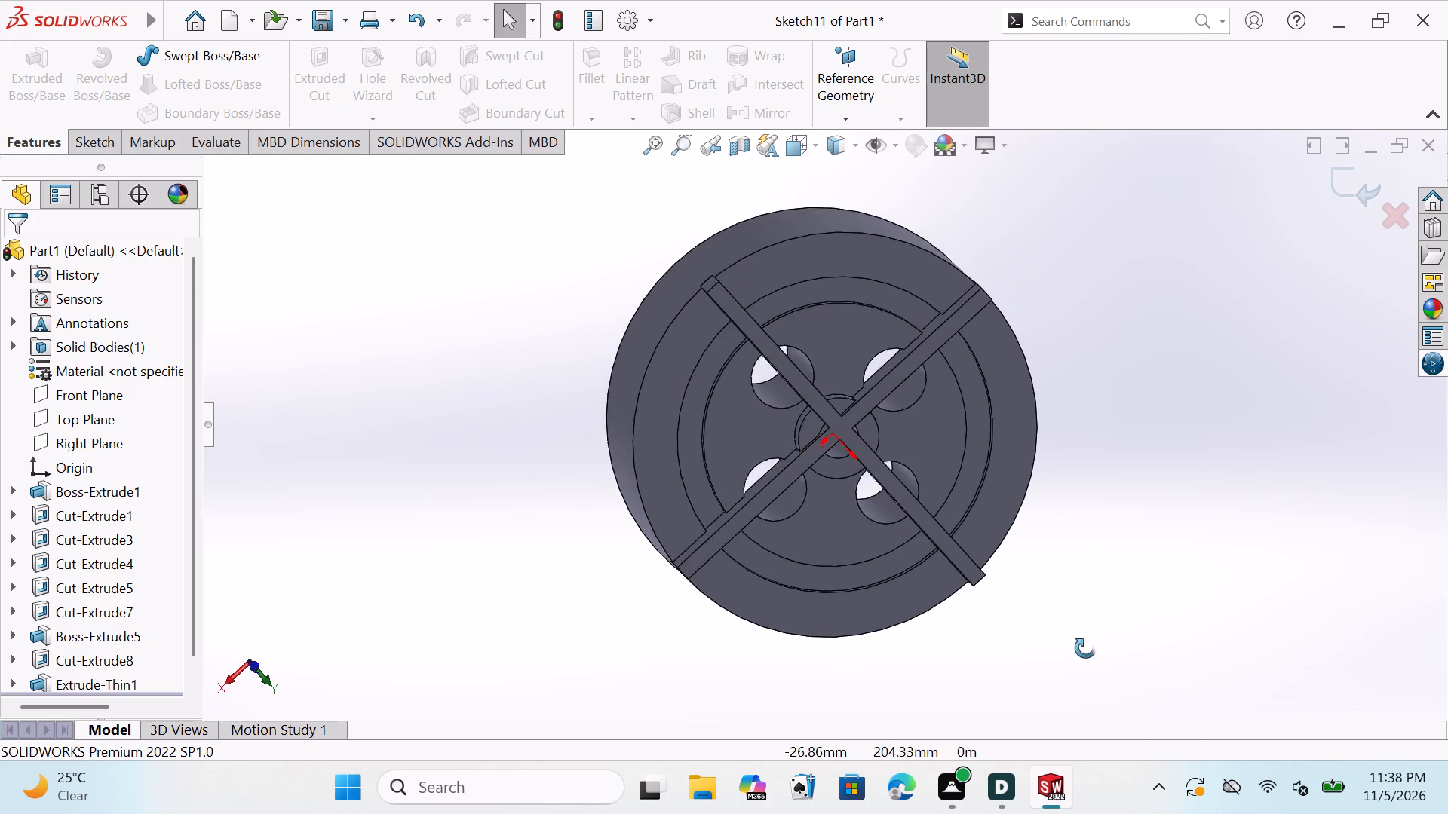
middle_click_drag(1085, 648, 1086, 659)
middle_click_drag(1094, 608, 1094, 577)
middle_click_drag(1081, 573, 1051, 543)
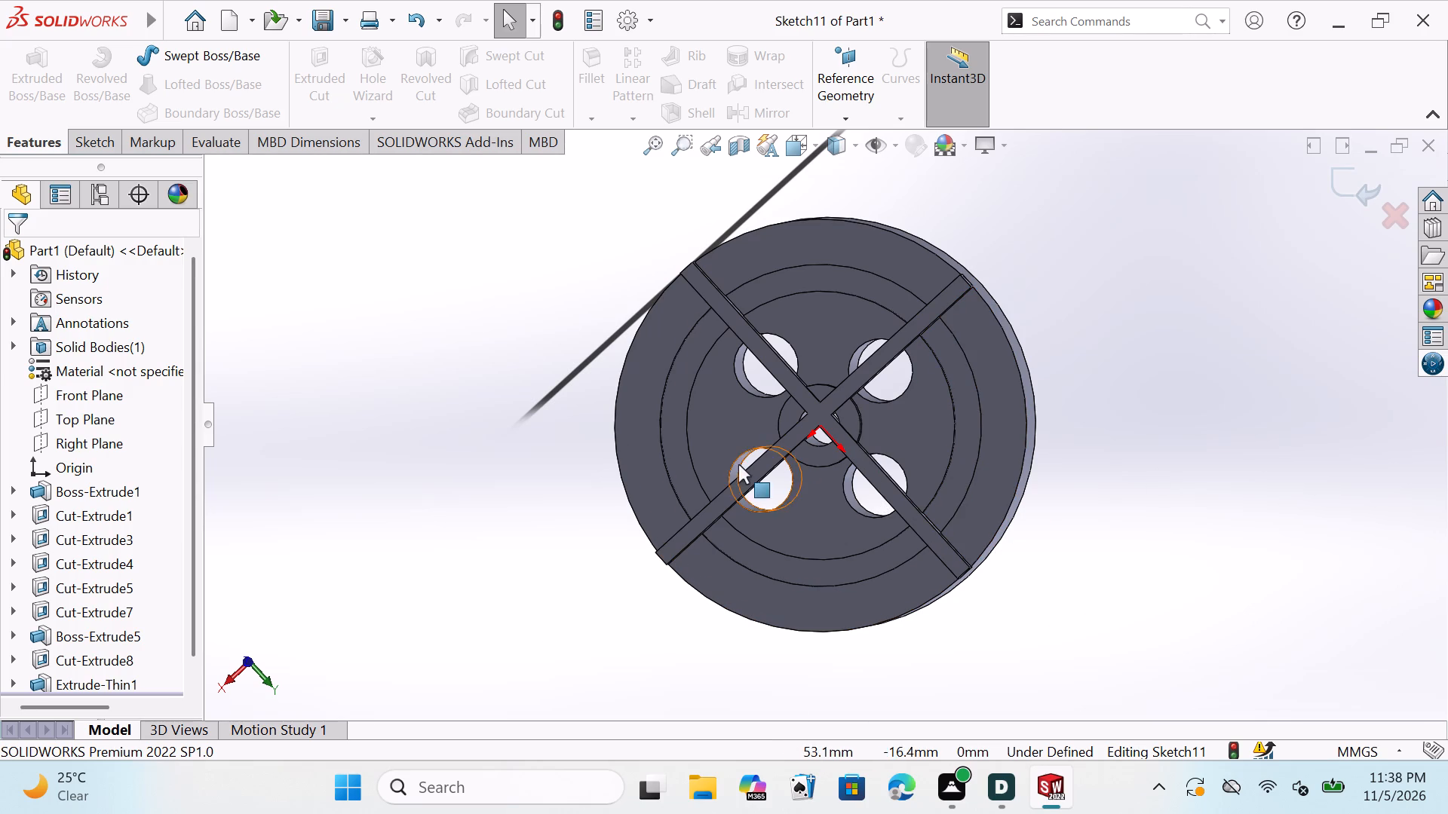
middle_click_drag(1014, 549, 1030, 427)
scroll(1014, 549, "up", 1)
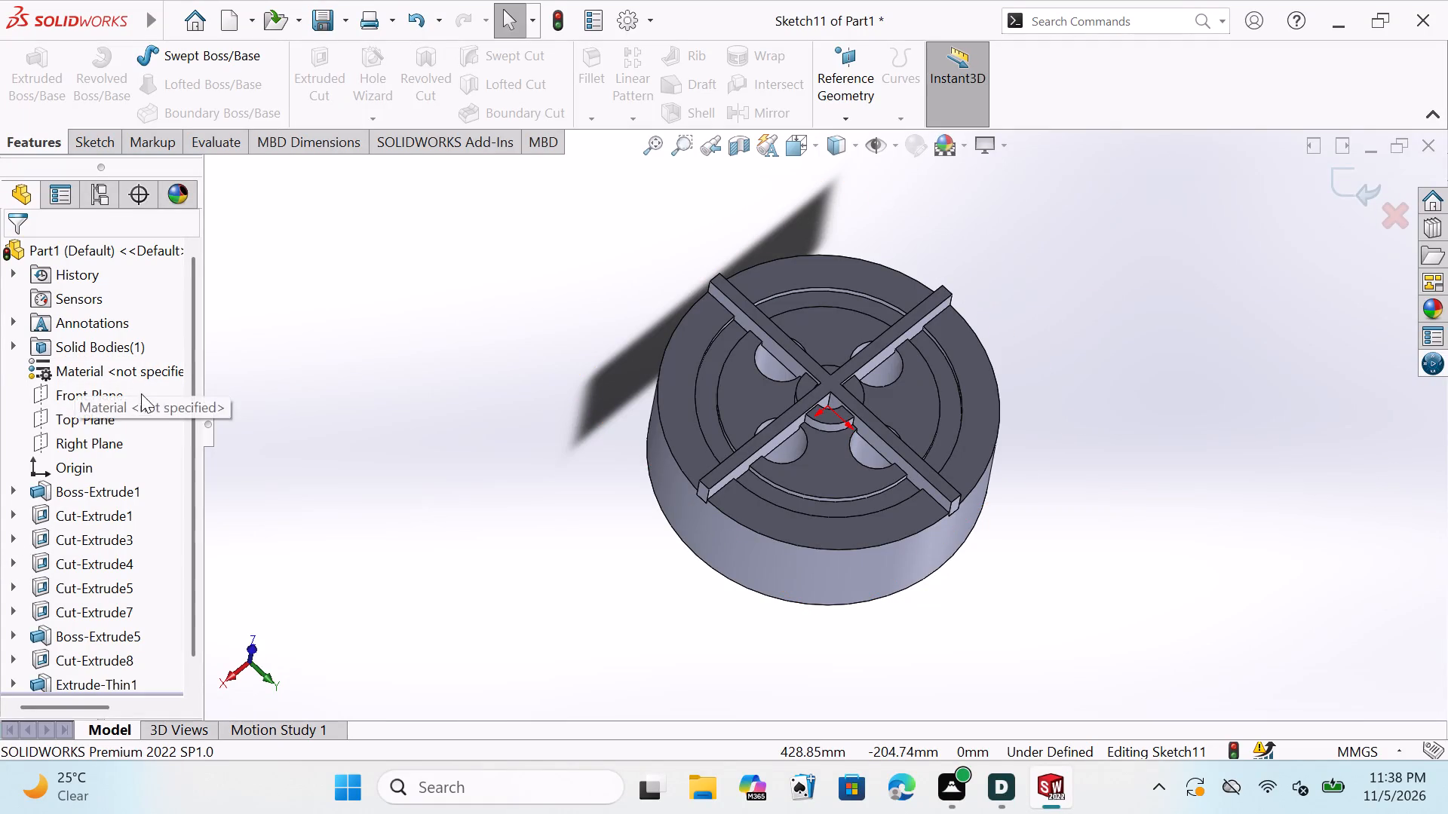
View the part normal to the Front Plane and bring up the sketch tools for the open sketch on the recessed ring.
left_click(84, 393)
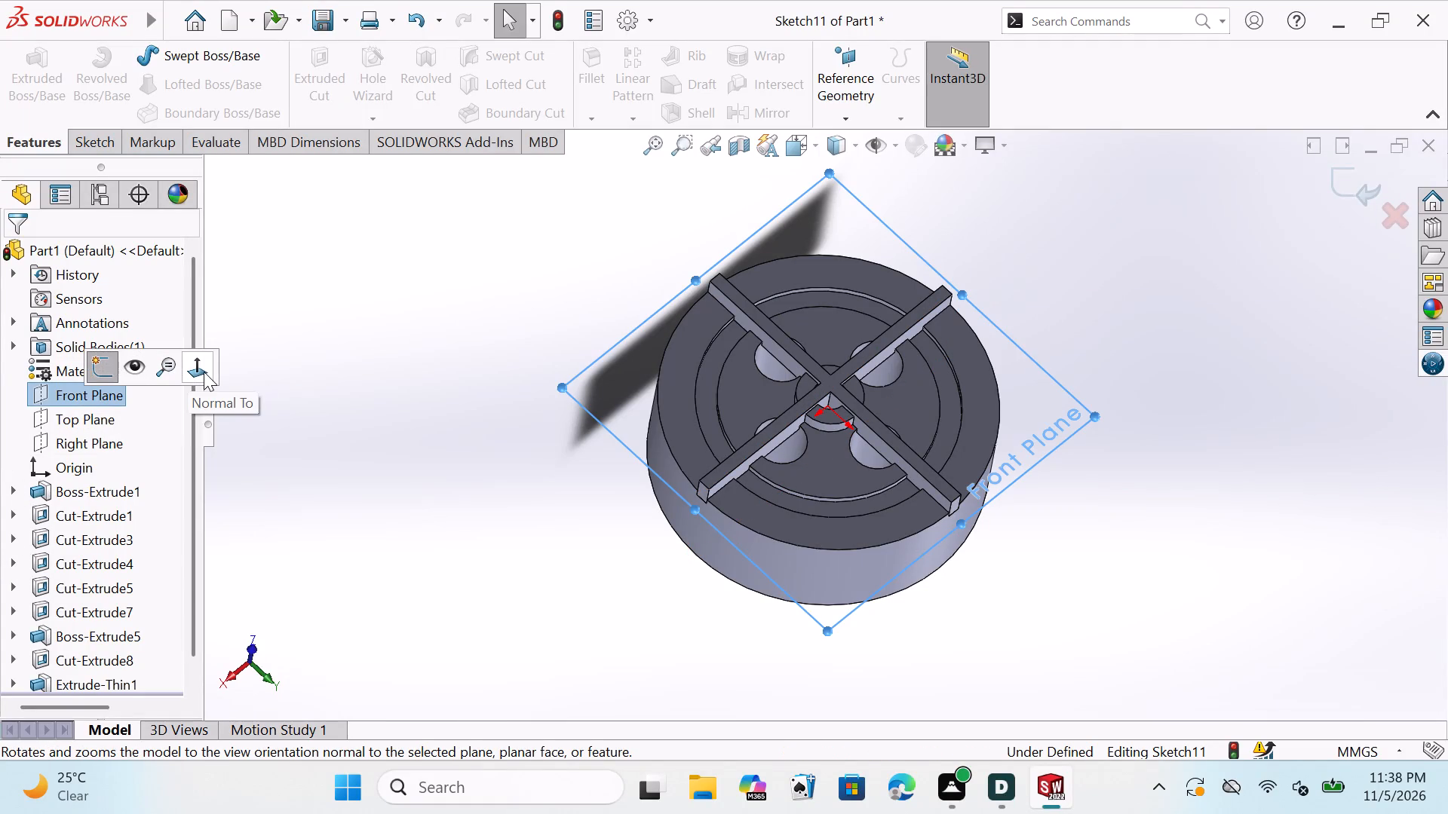
double_click(198, 365)
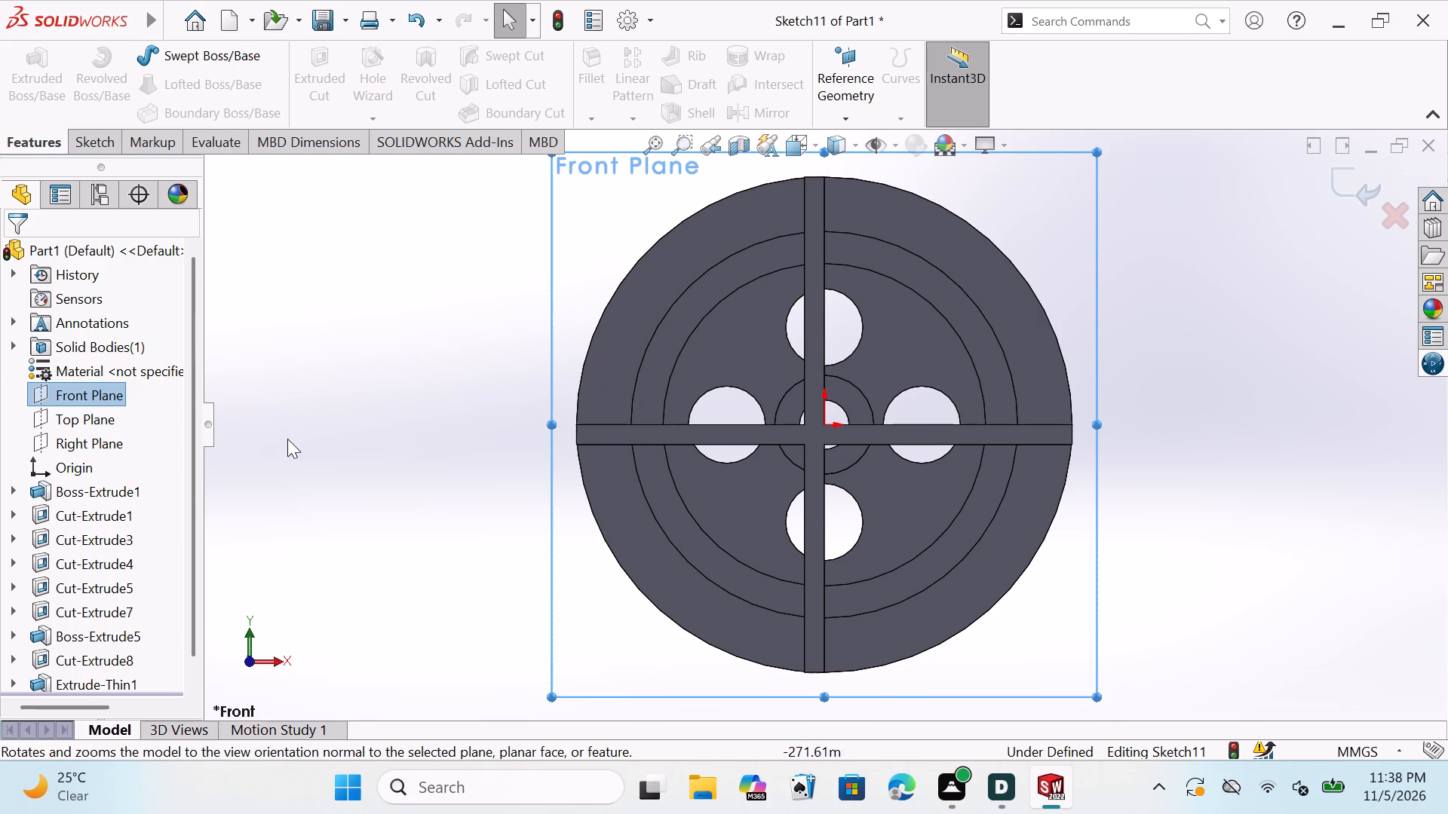
double_click(35, 139)
left_click(109, 129)
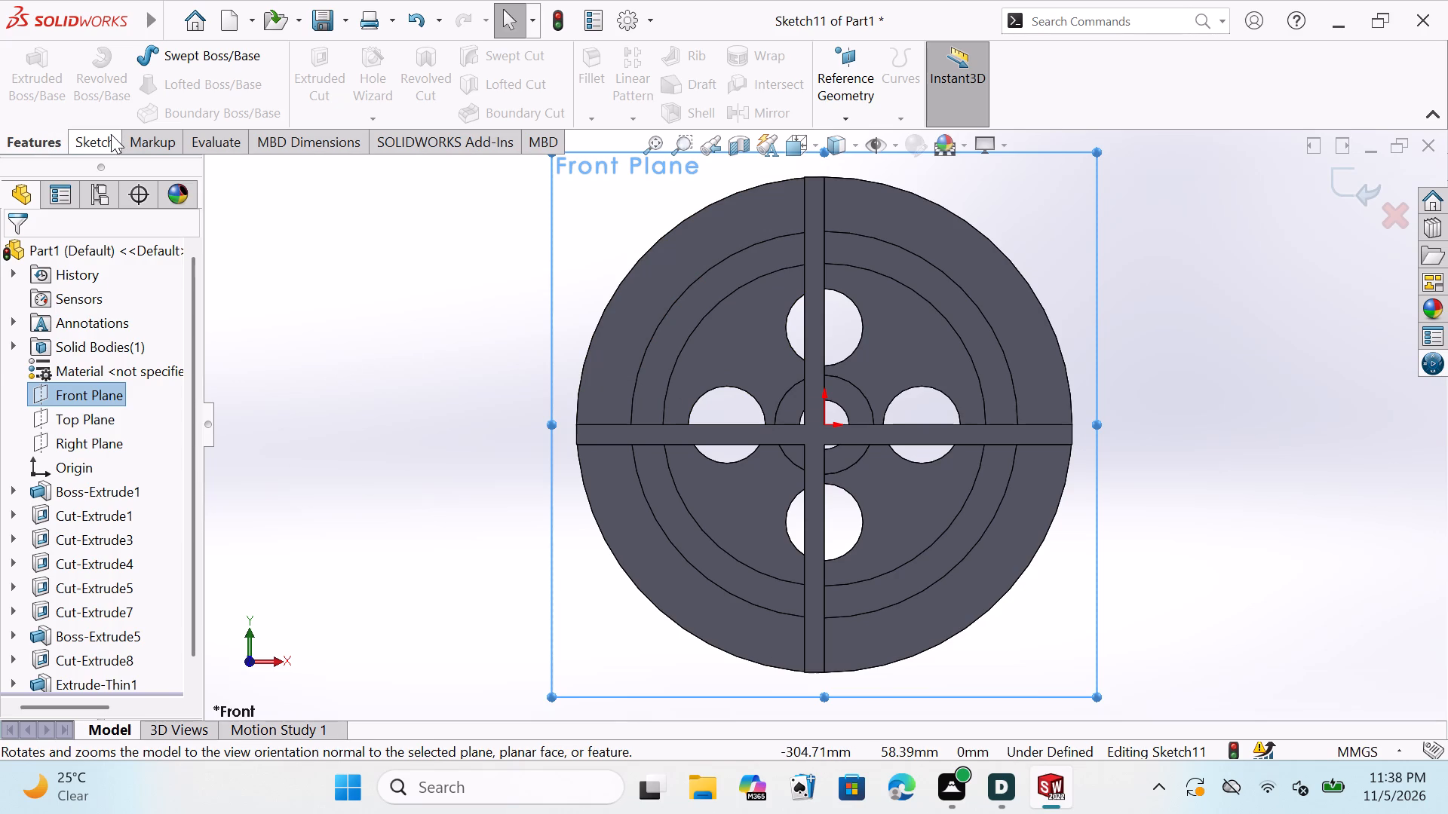
left_click(111, 134)
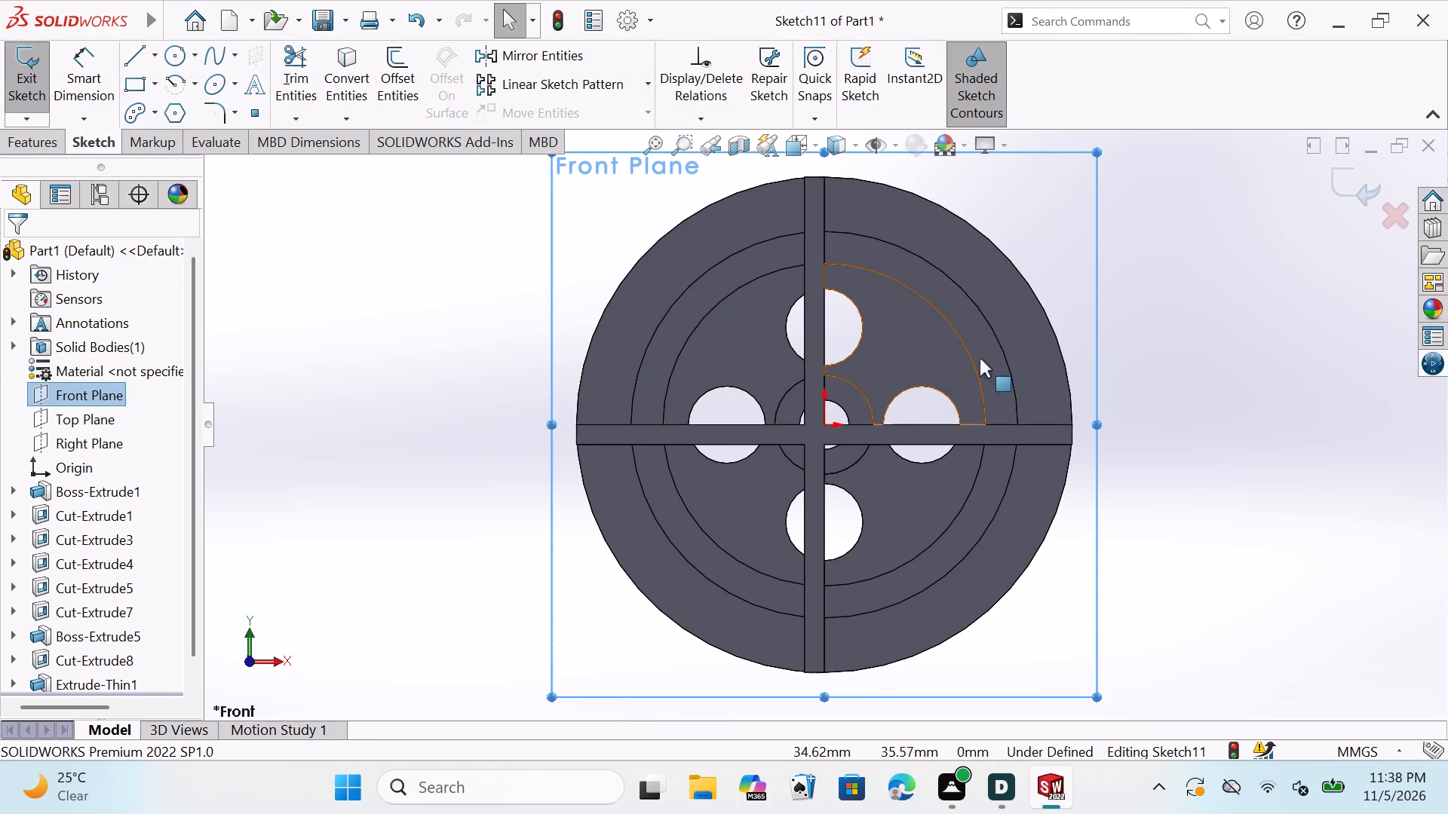
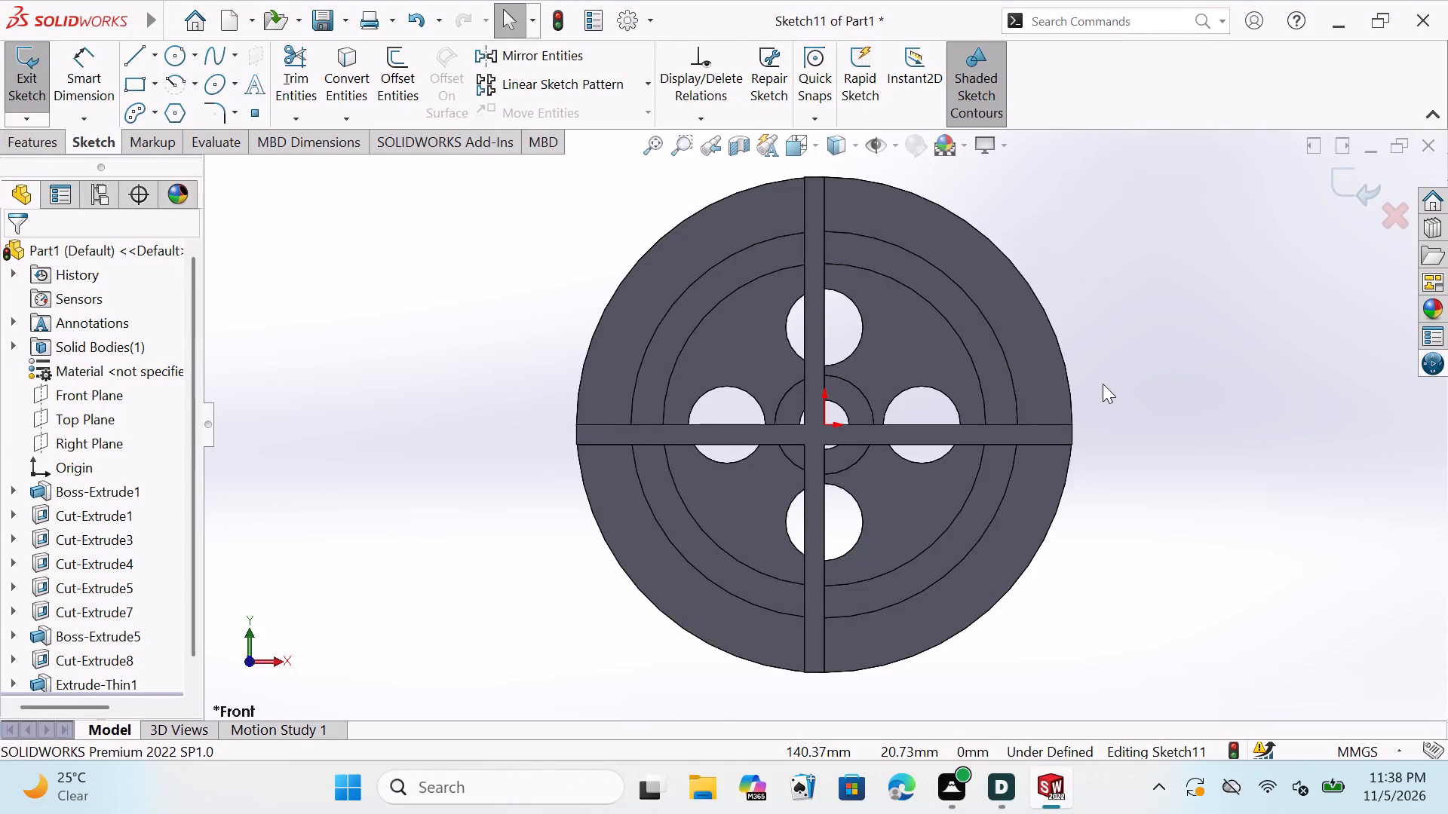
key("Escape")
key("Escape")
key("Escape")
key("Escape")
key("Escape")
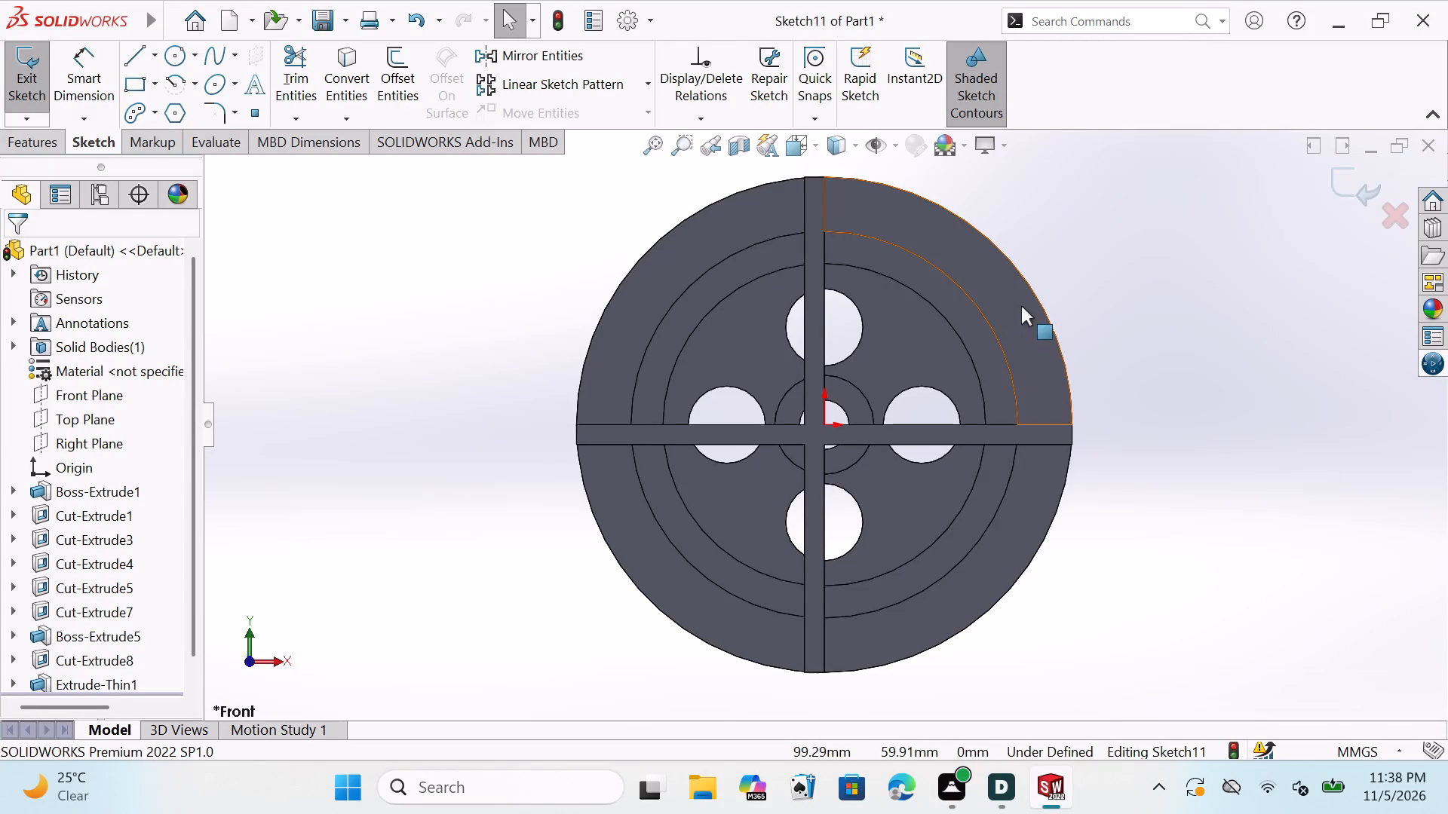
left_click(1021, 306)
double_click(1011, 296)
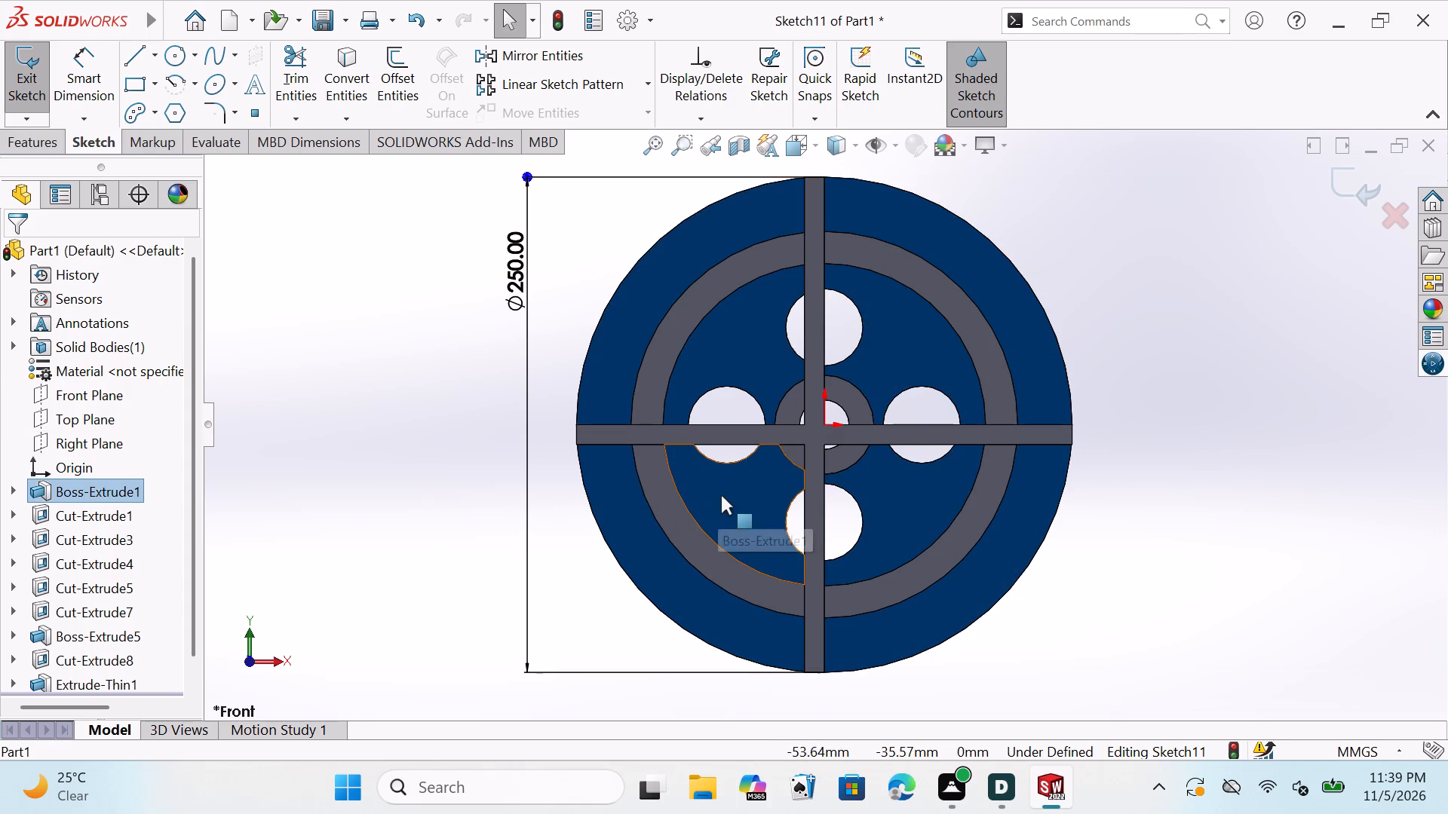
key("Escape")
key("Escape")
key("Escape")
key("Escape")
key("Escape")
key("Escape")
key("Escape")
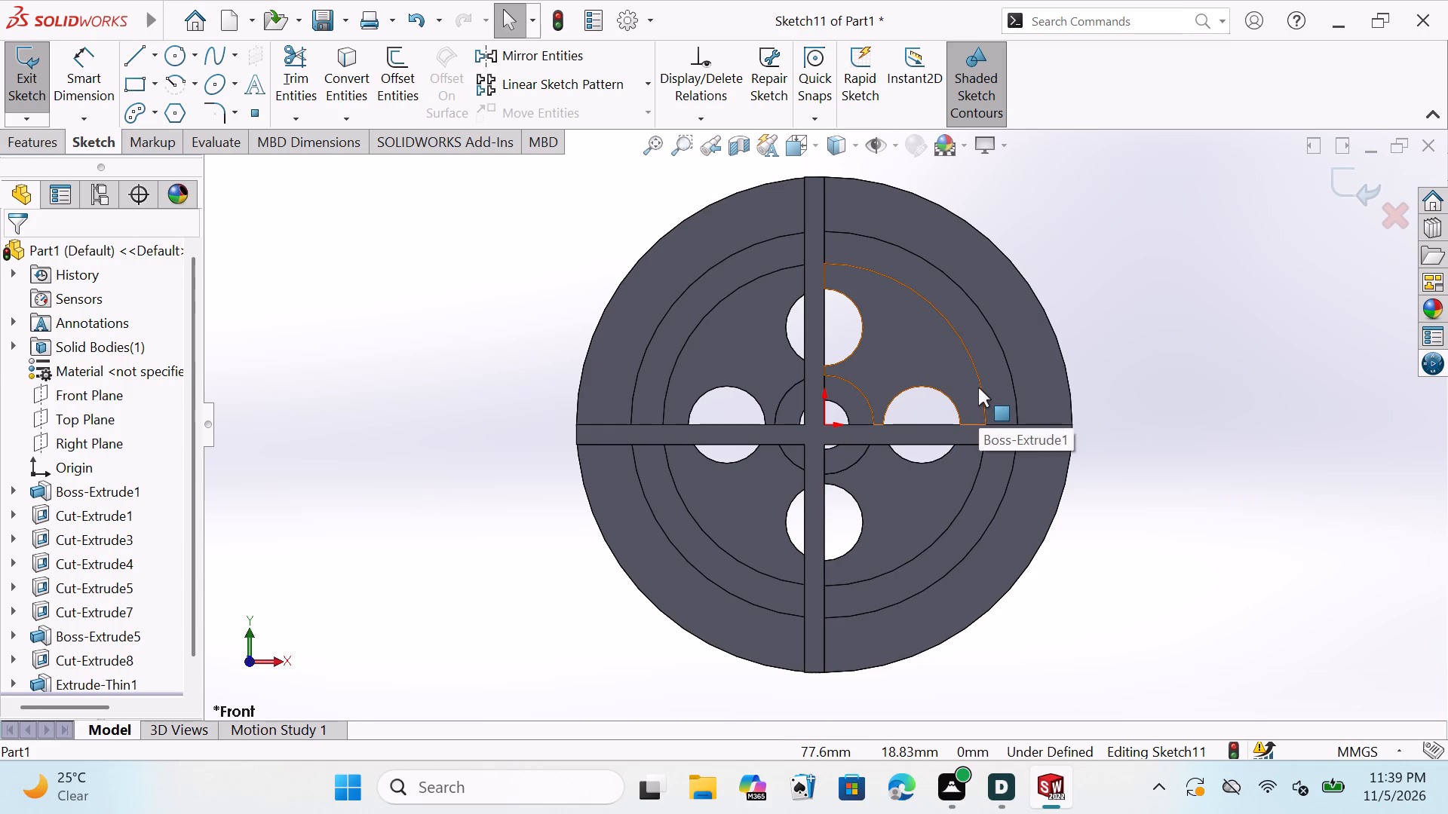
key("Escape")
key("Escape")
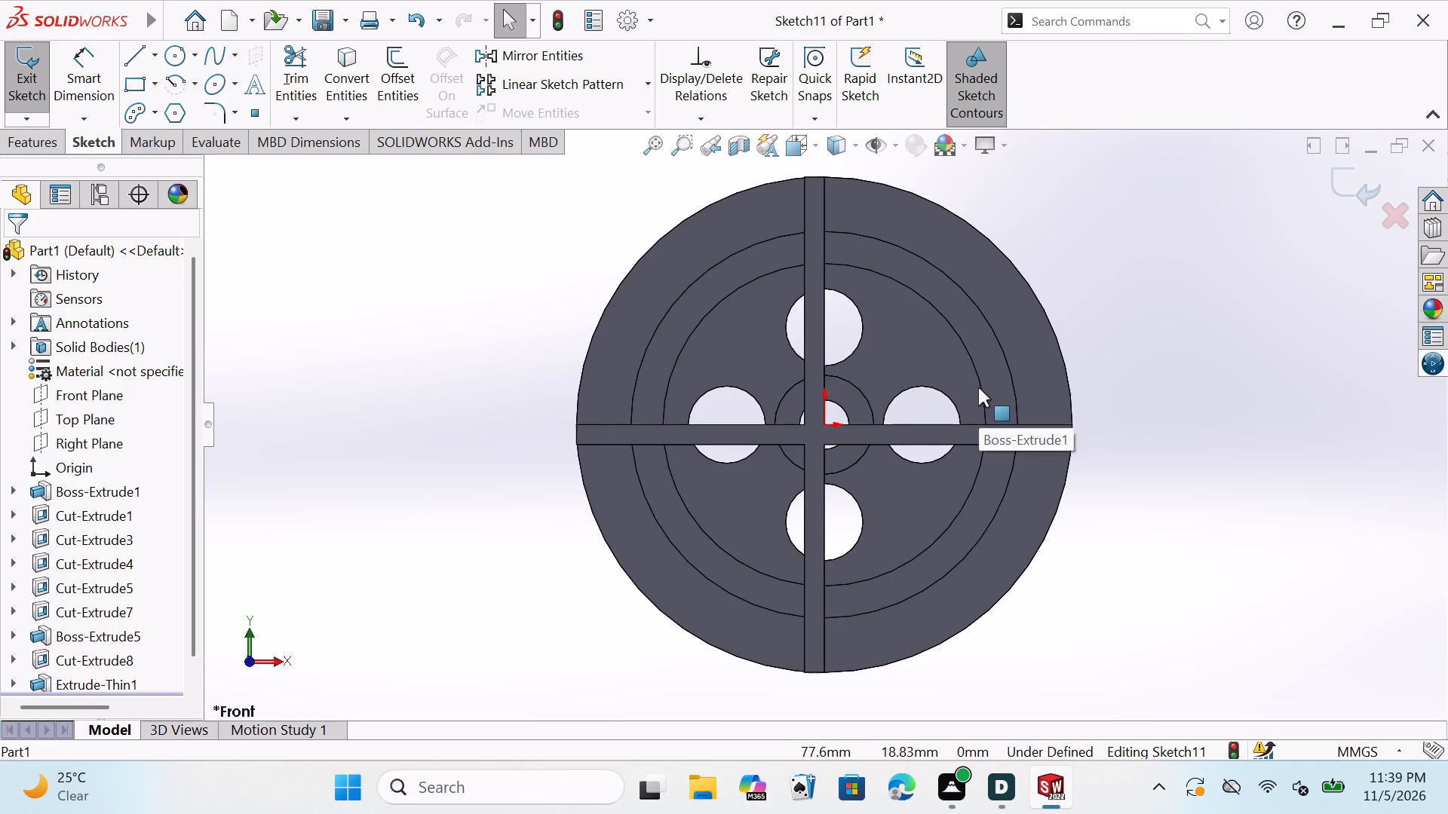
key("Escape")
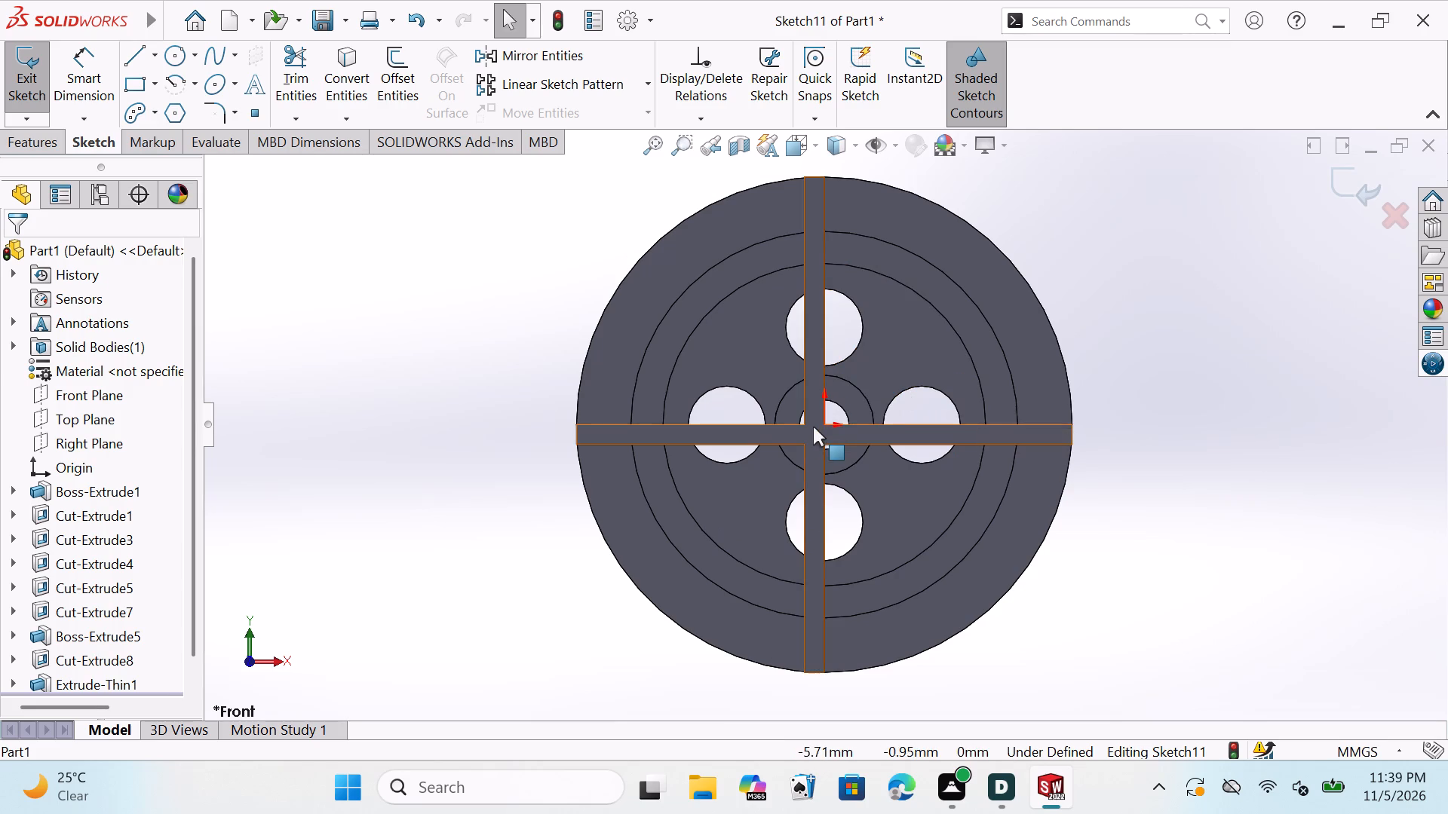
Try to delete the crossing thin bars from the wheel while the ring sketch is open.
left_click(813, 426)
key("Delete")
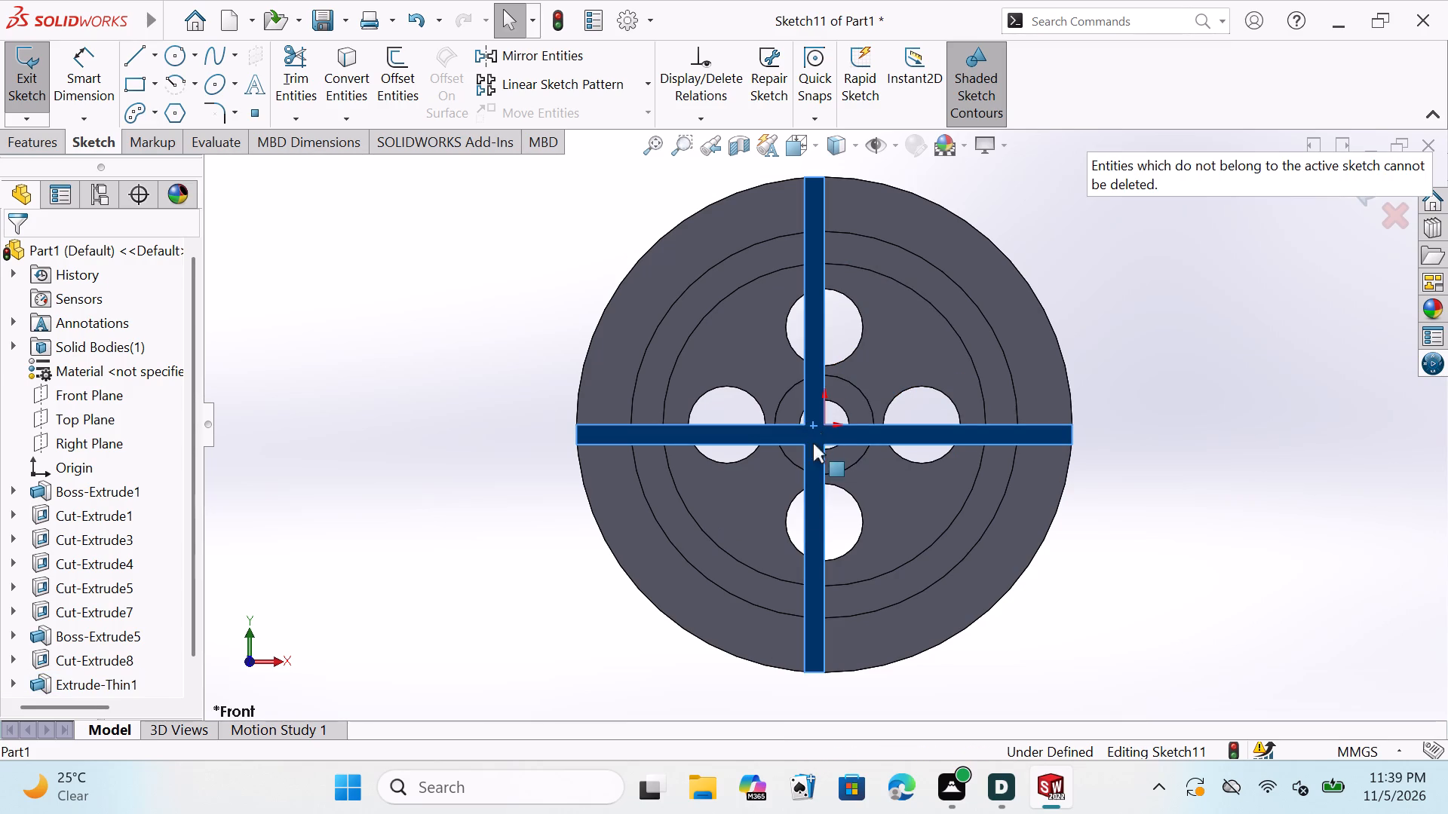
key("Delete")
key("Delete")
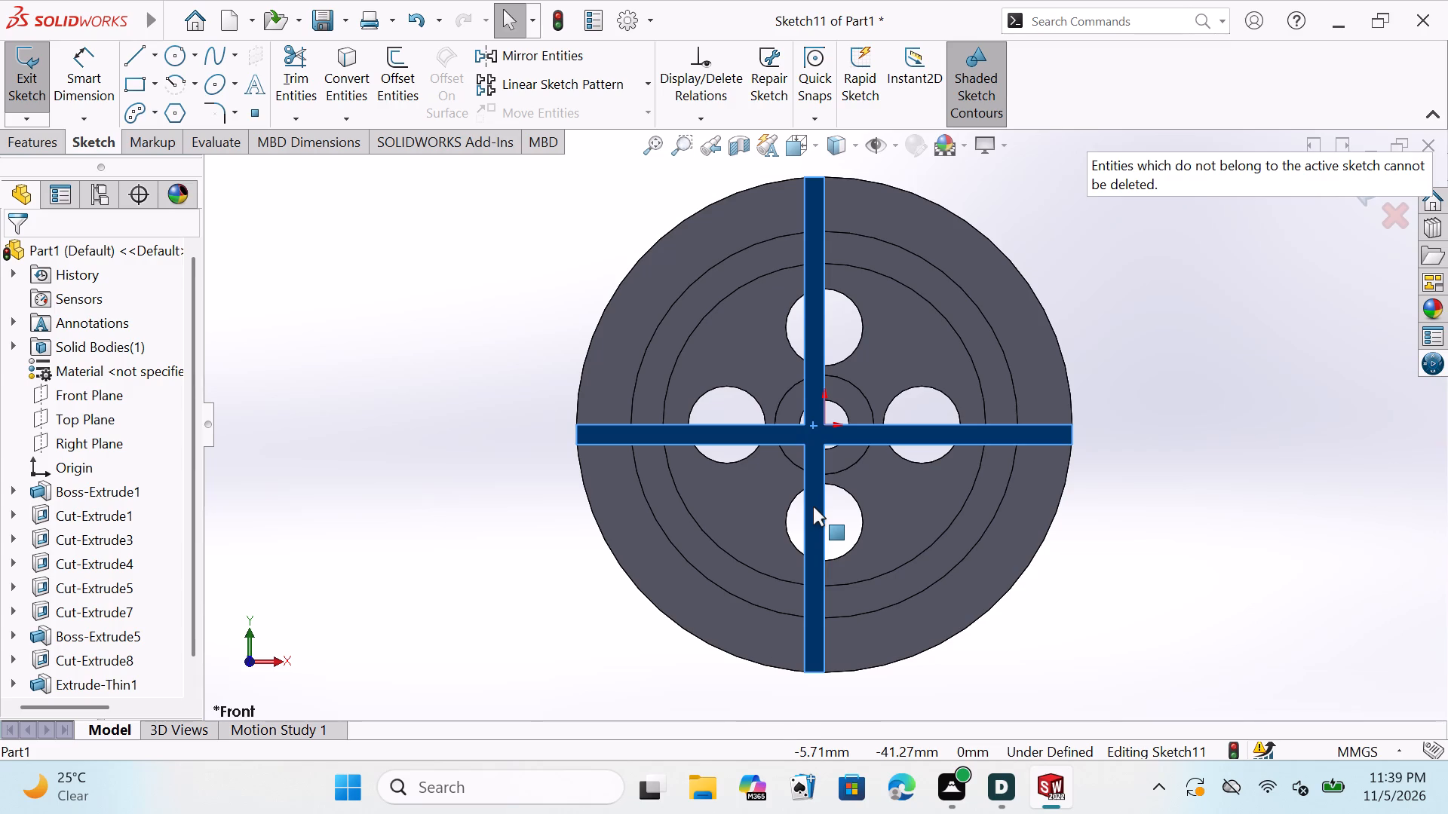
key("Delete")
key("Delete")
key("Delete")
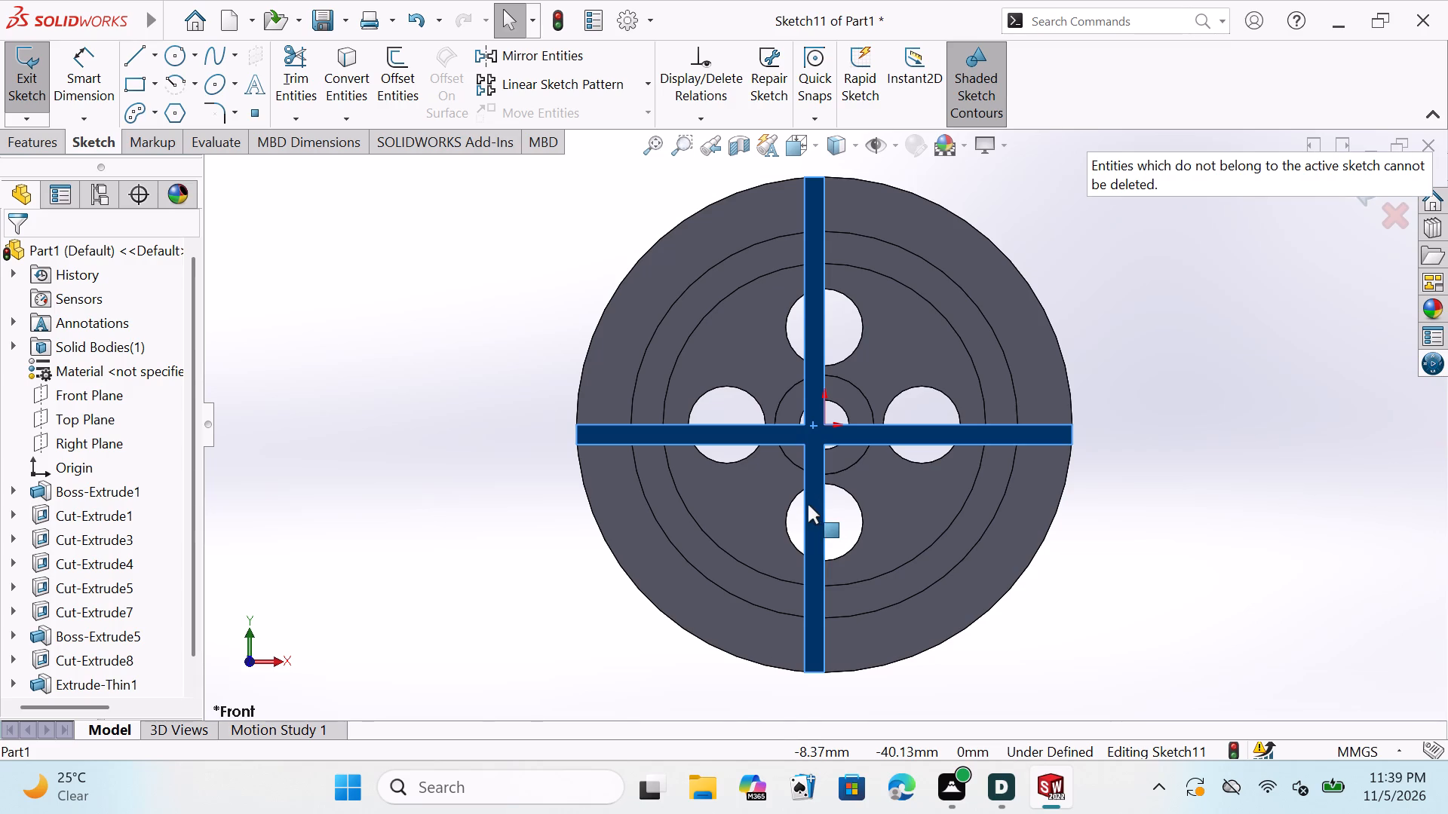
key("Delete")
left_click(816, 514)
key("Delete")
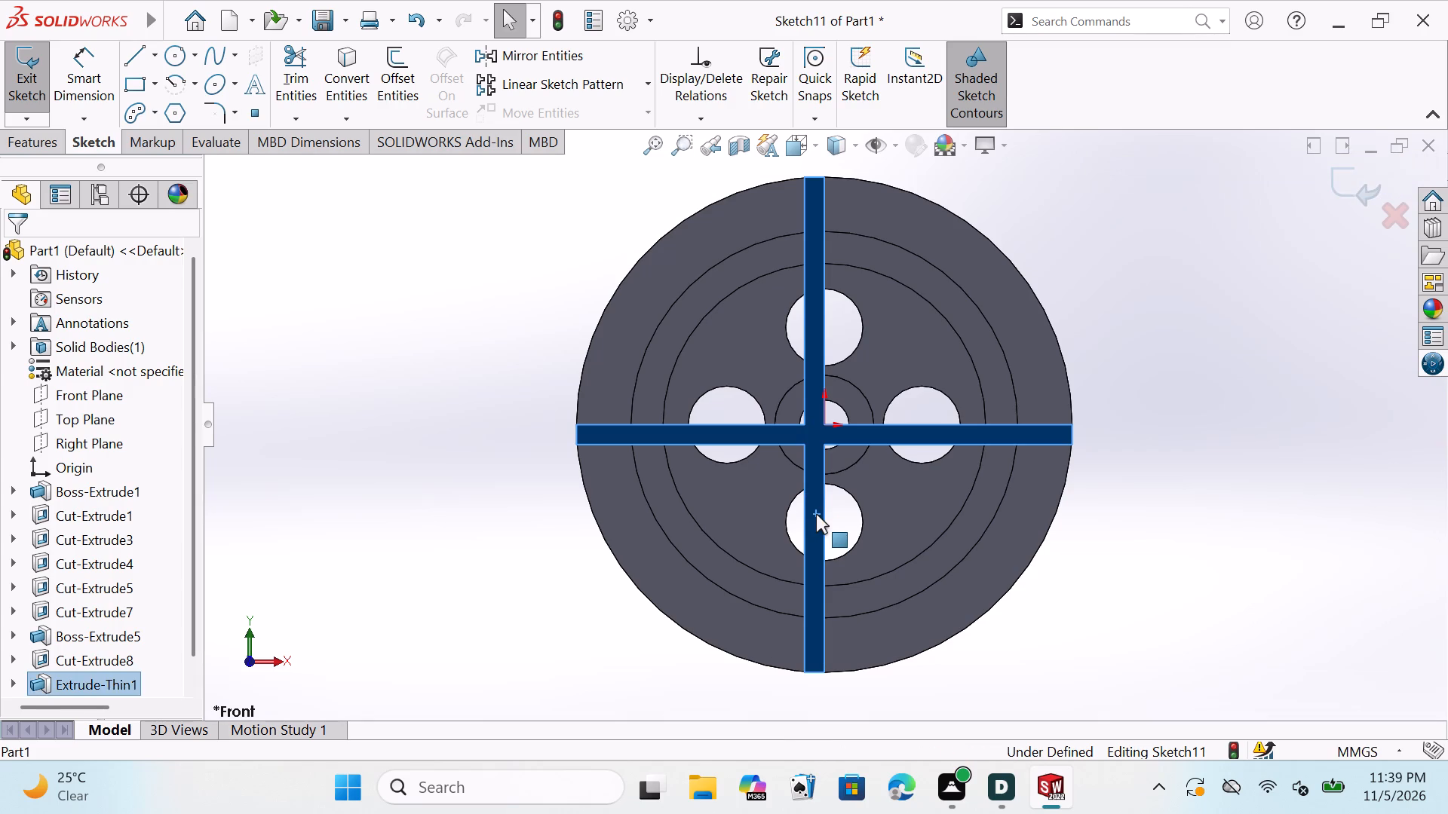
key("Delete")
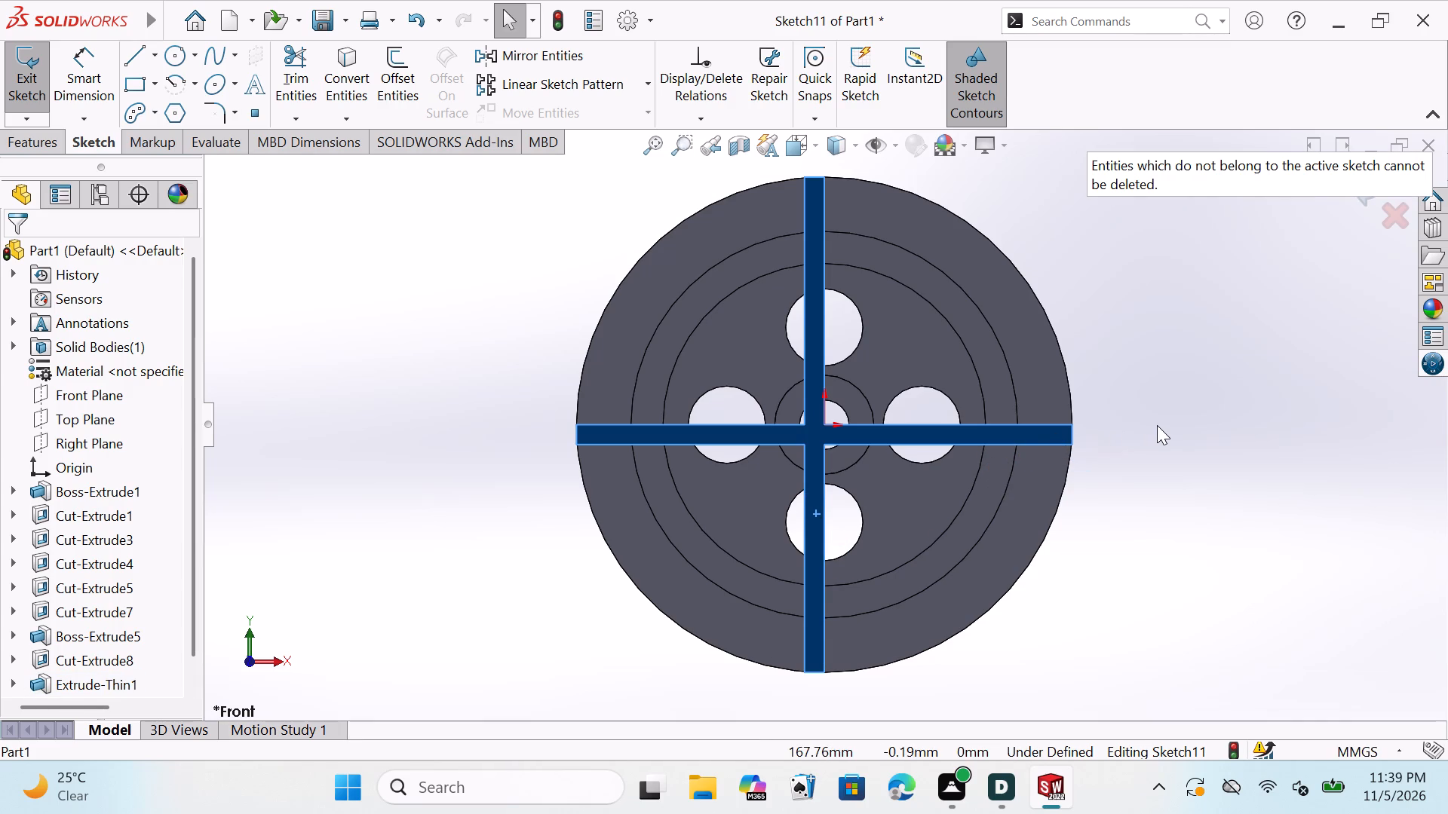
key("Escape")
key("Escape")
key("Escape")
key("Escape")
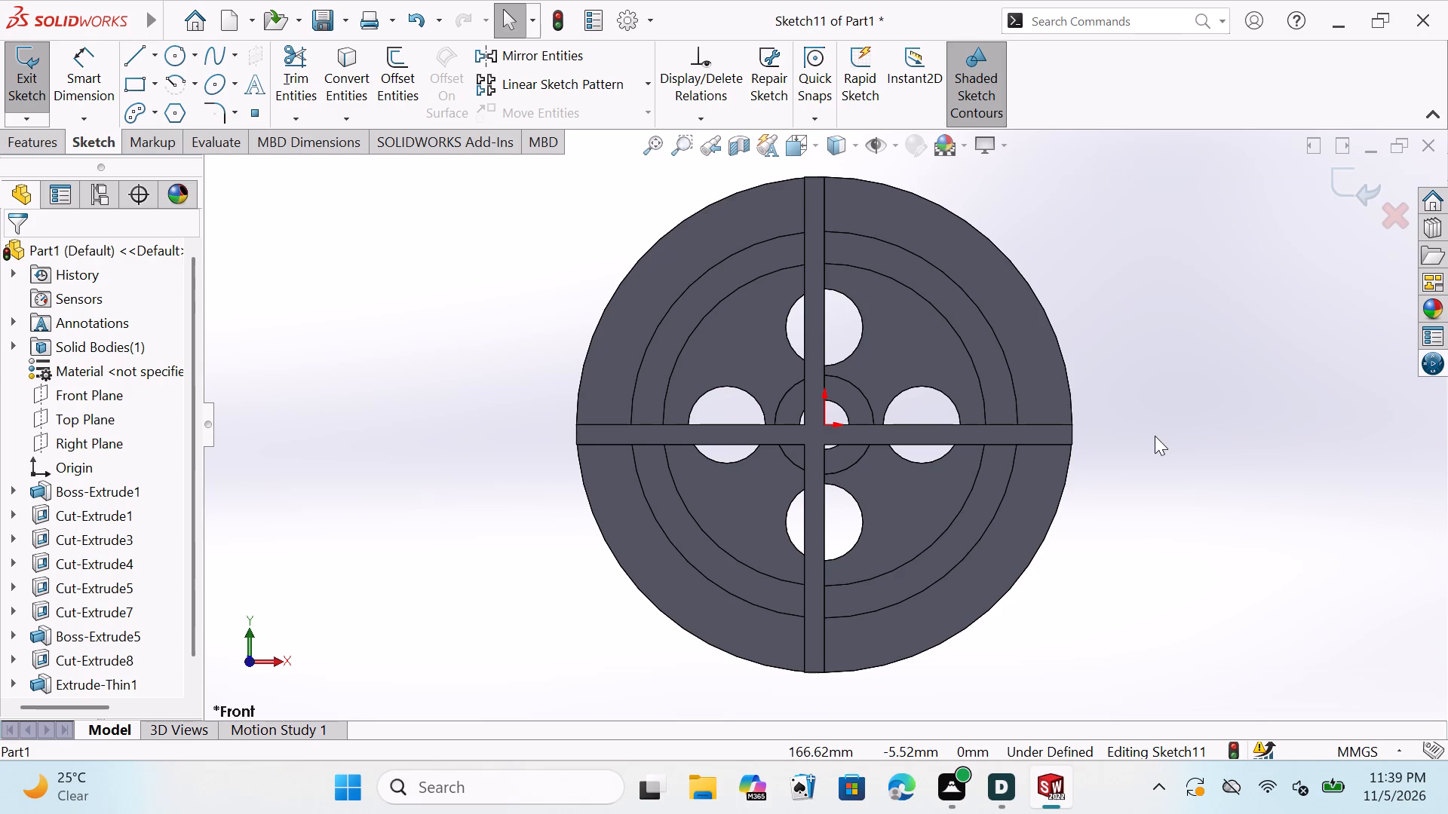
Undo the new ring sketch and the thin extrusion of the bars, going back to the open sketch of the two crossing lines.
key("ctrl+z")
key("ctrl+z")
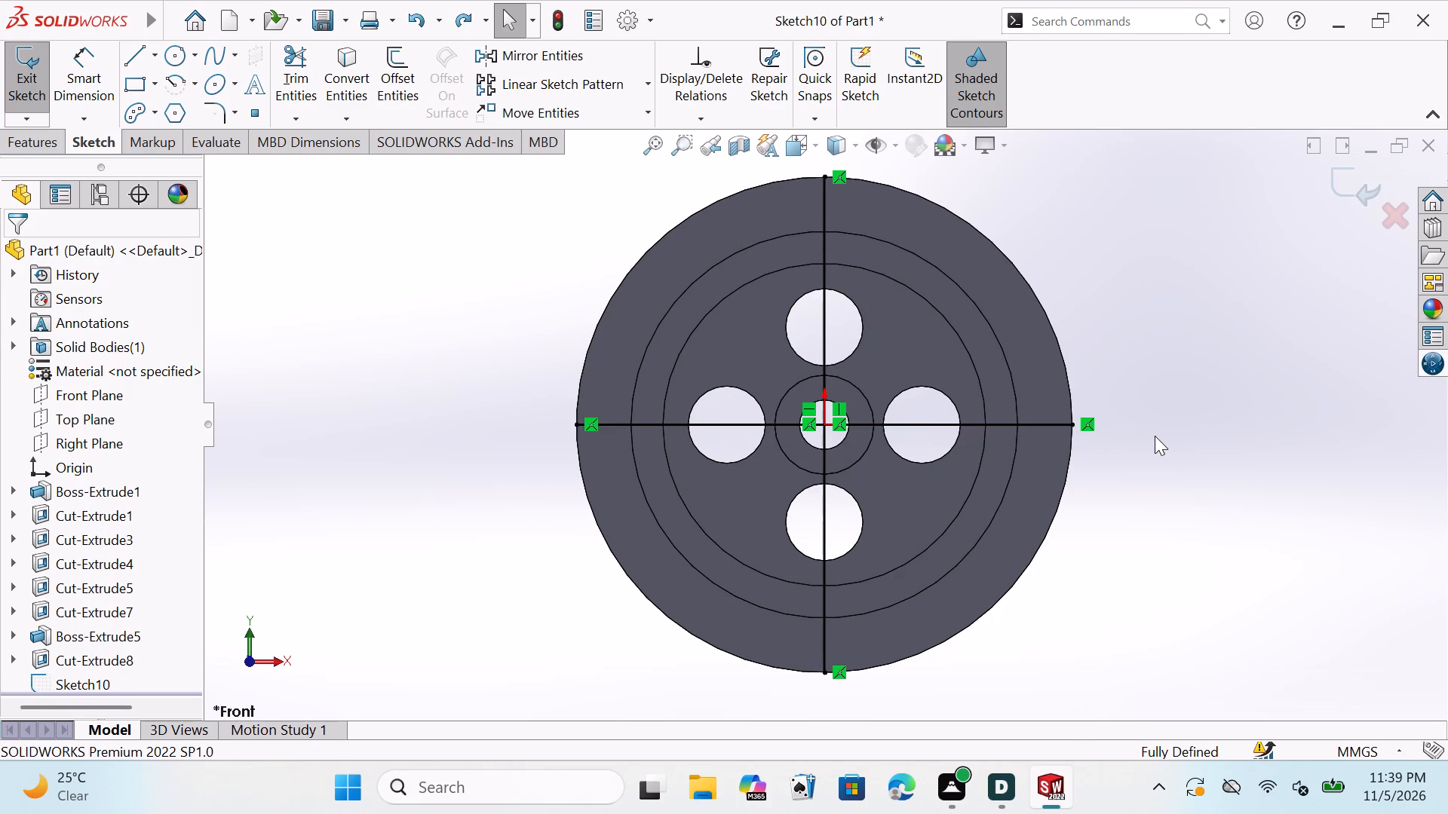
key("Escape")
Examine the wheel's front face, rim and crossing sketch lines from several angles.
middle_click_drag(1127, 418, 1008, 543)
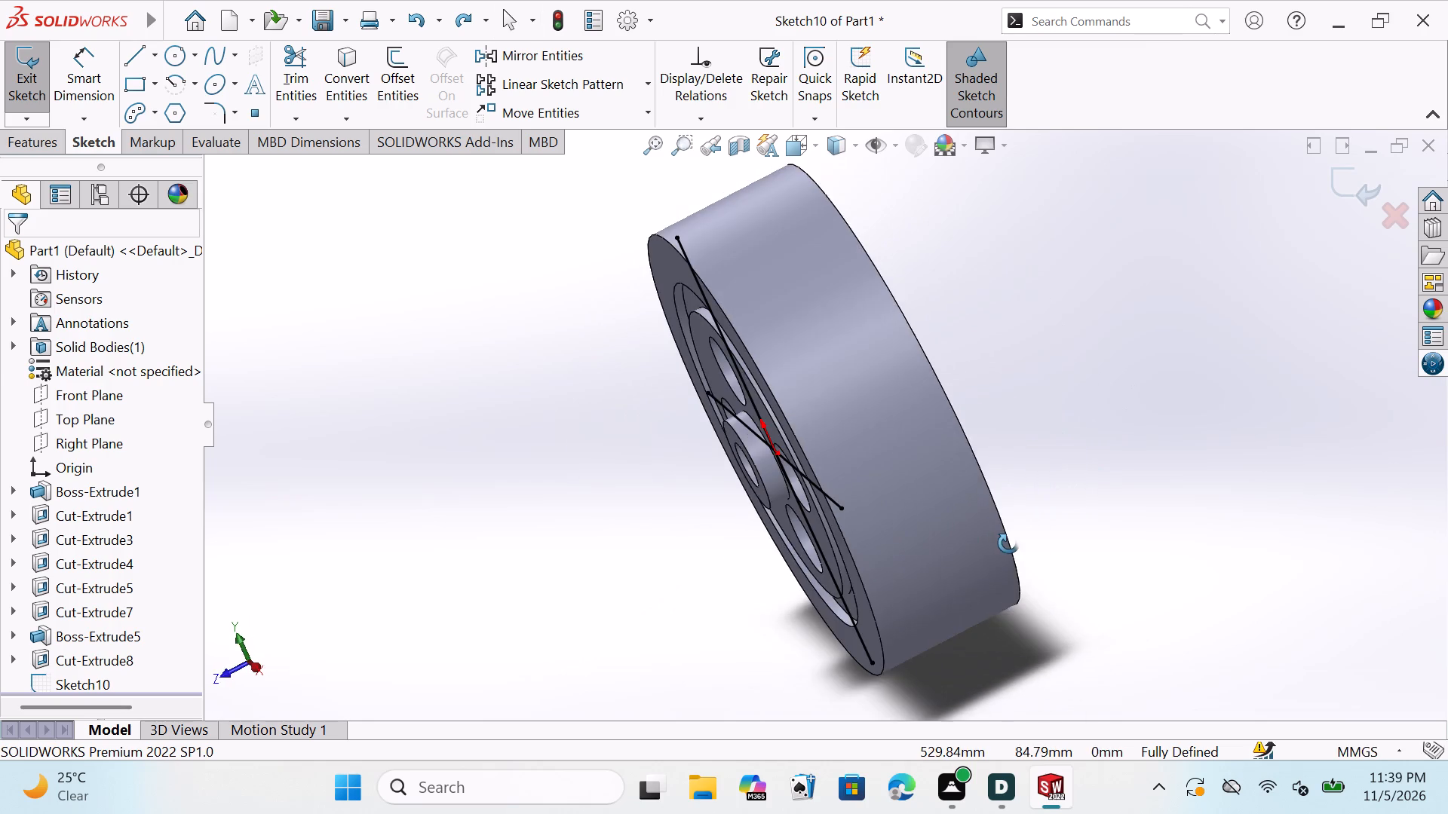
middle_click_drag(1008, 543, 1125, 427)
middle_click_drag(1173, 608, 1102, 534)
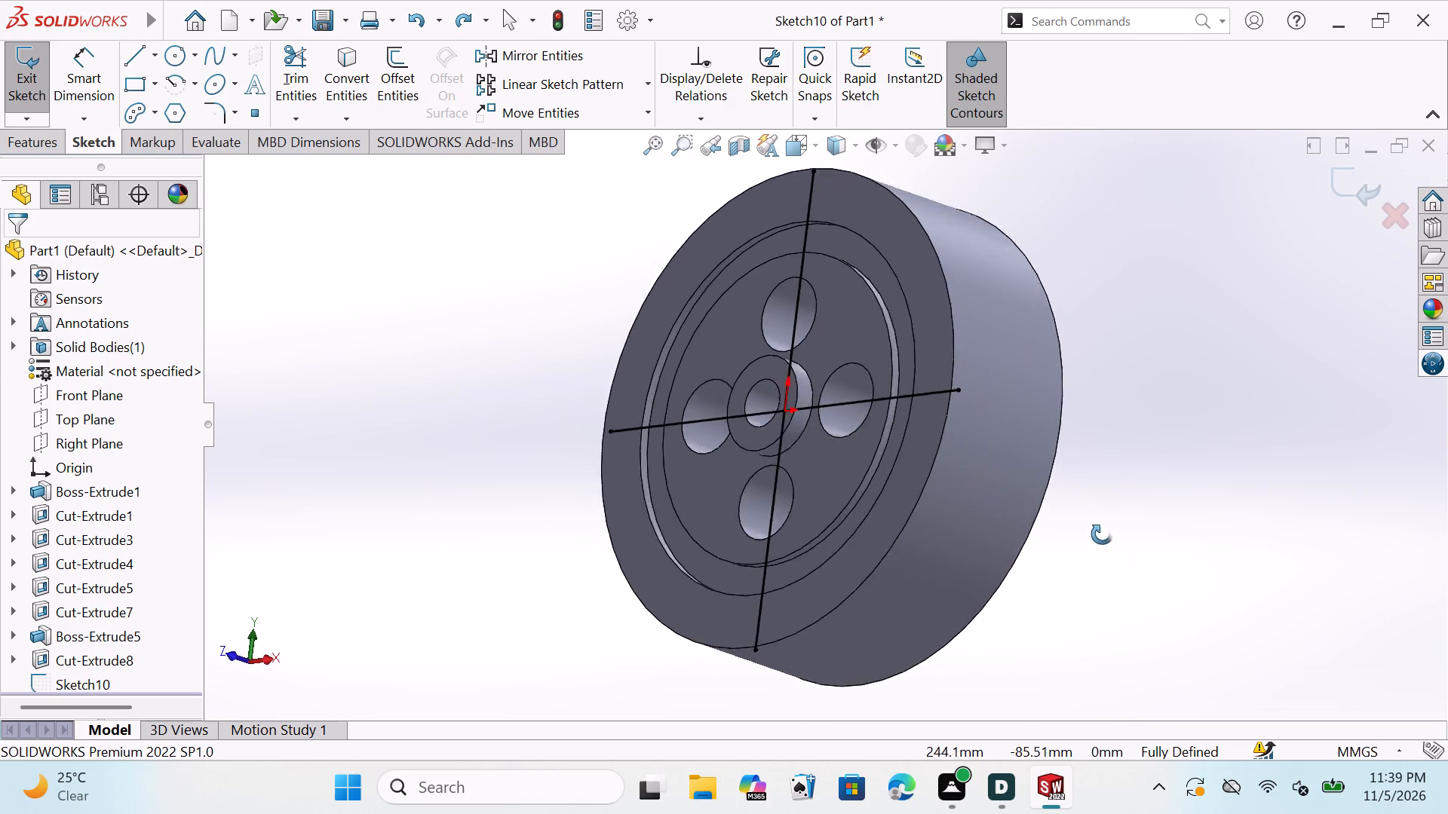
middle_click_drag(1102, 534, 1181, 598)
key("Escape")
key("Escape")
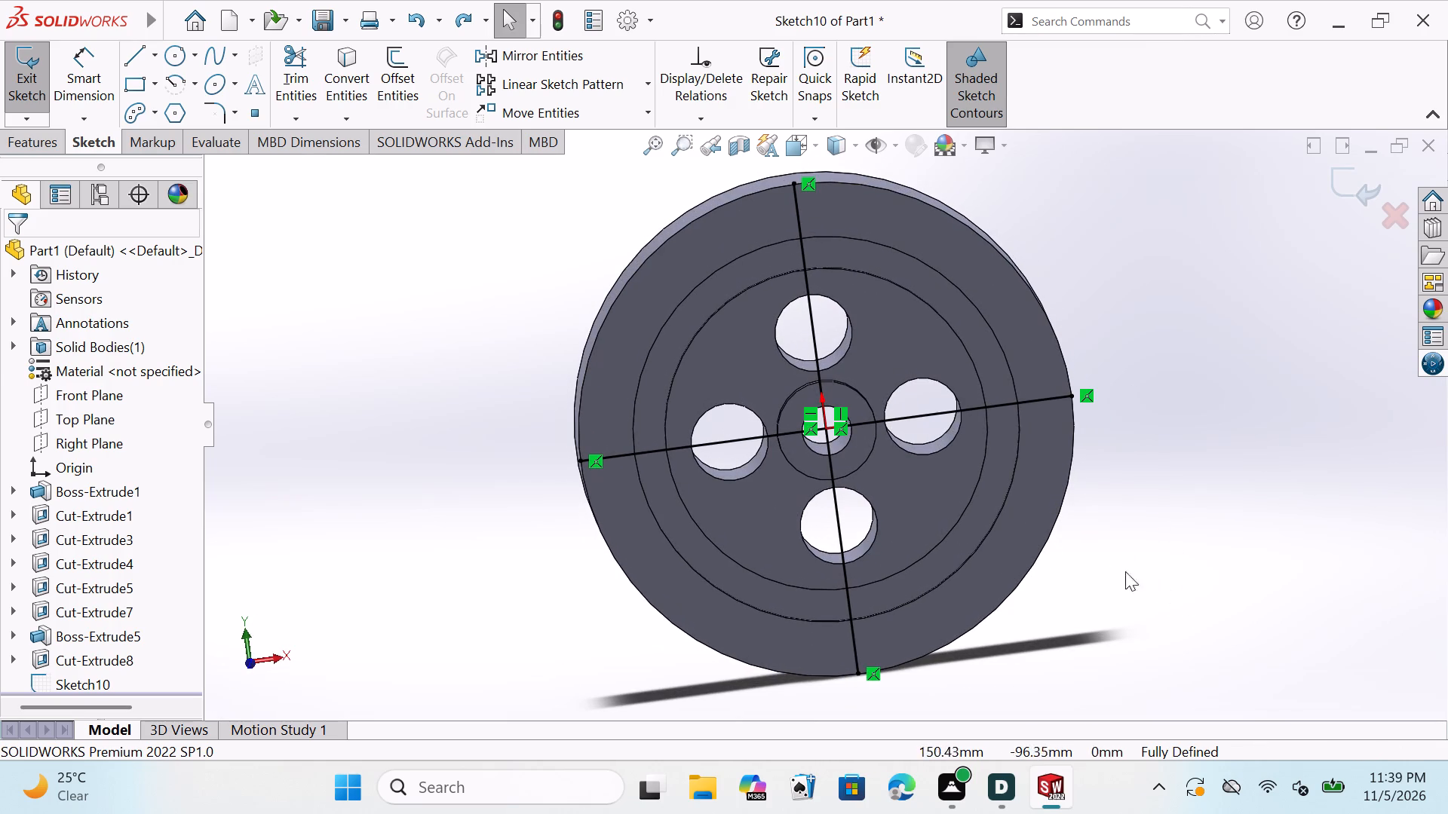
key("Escape")
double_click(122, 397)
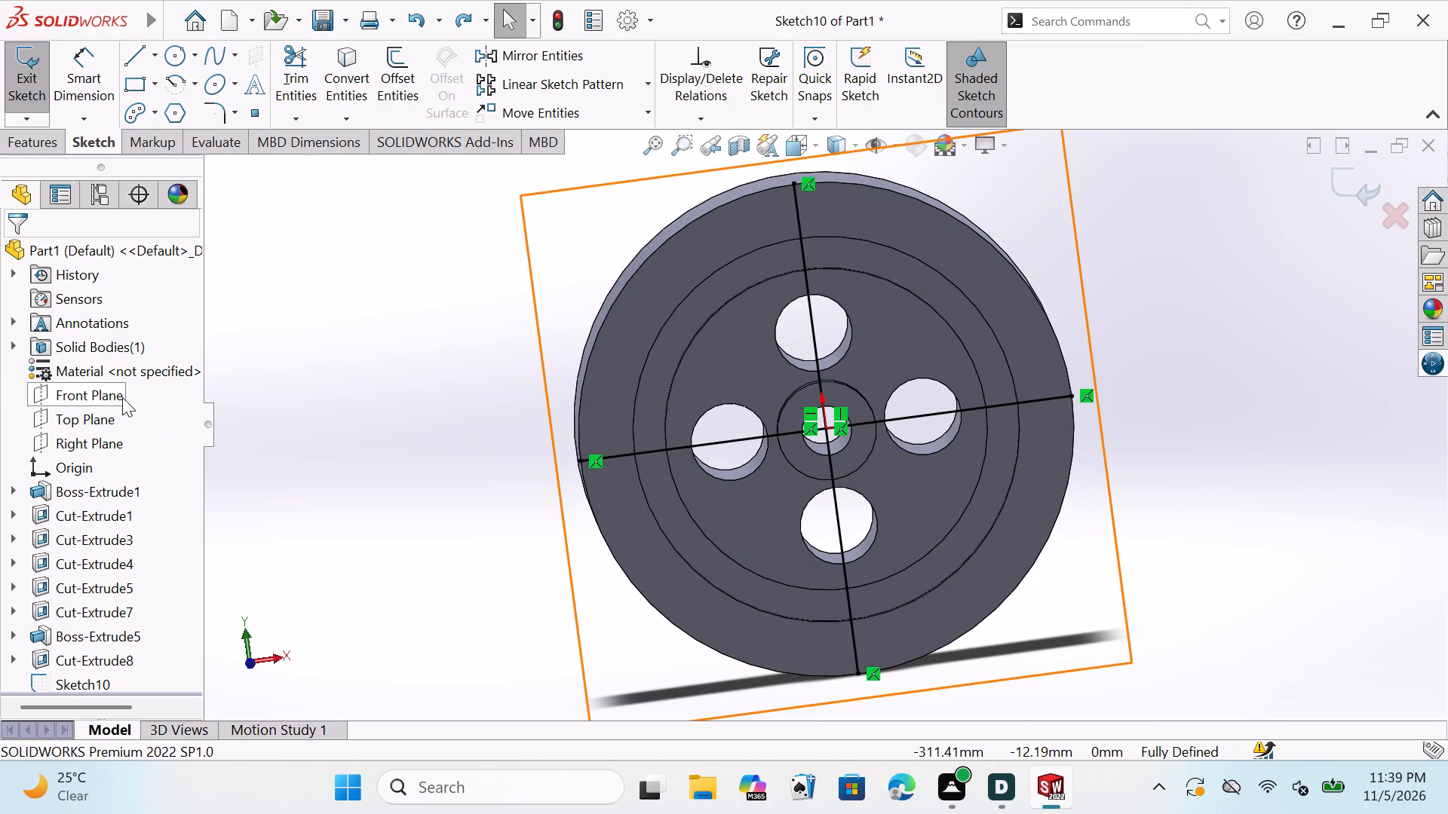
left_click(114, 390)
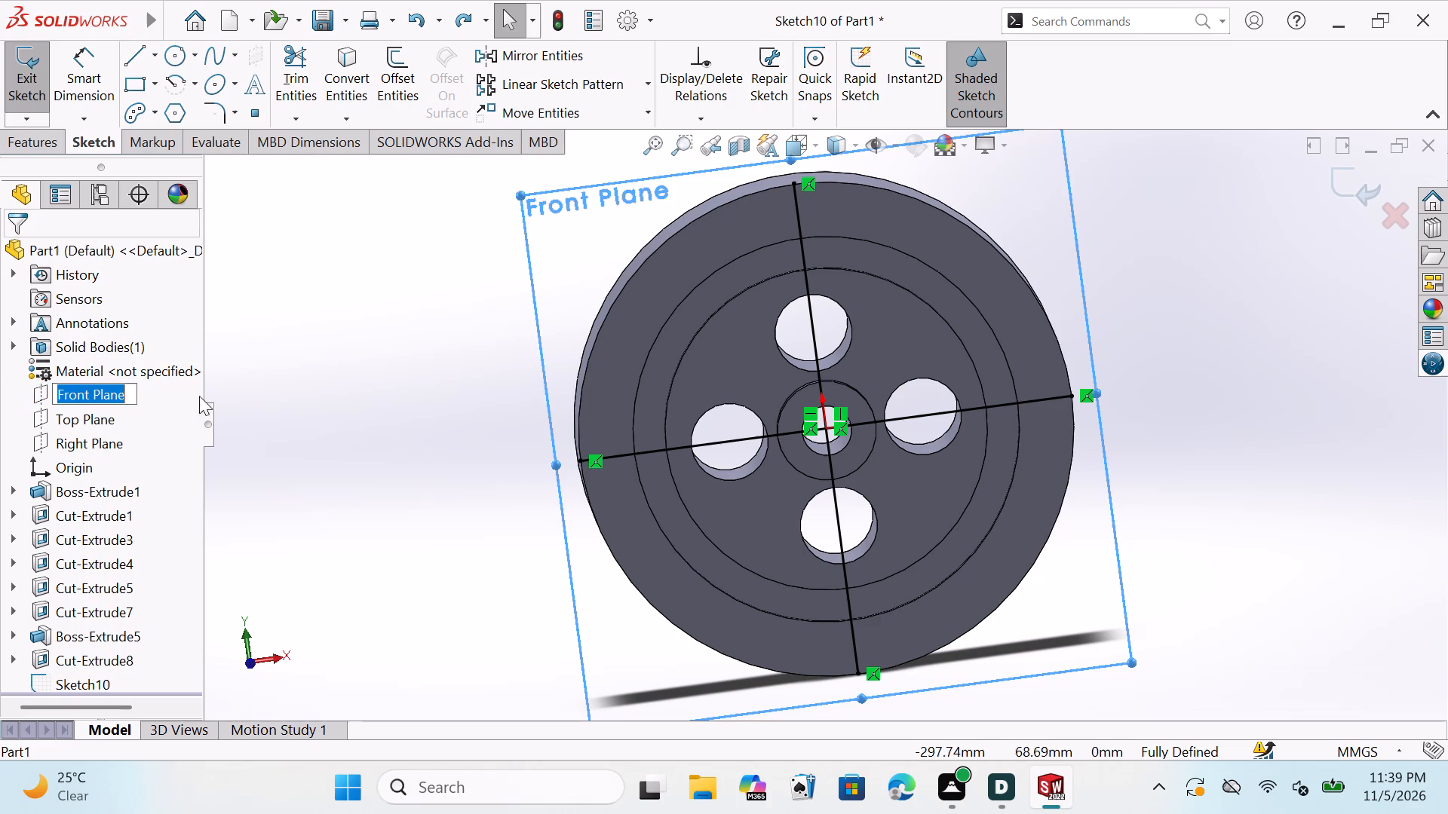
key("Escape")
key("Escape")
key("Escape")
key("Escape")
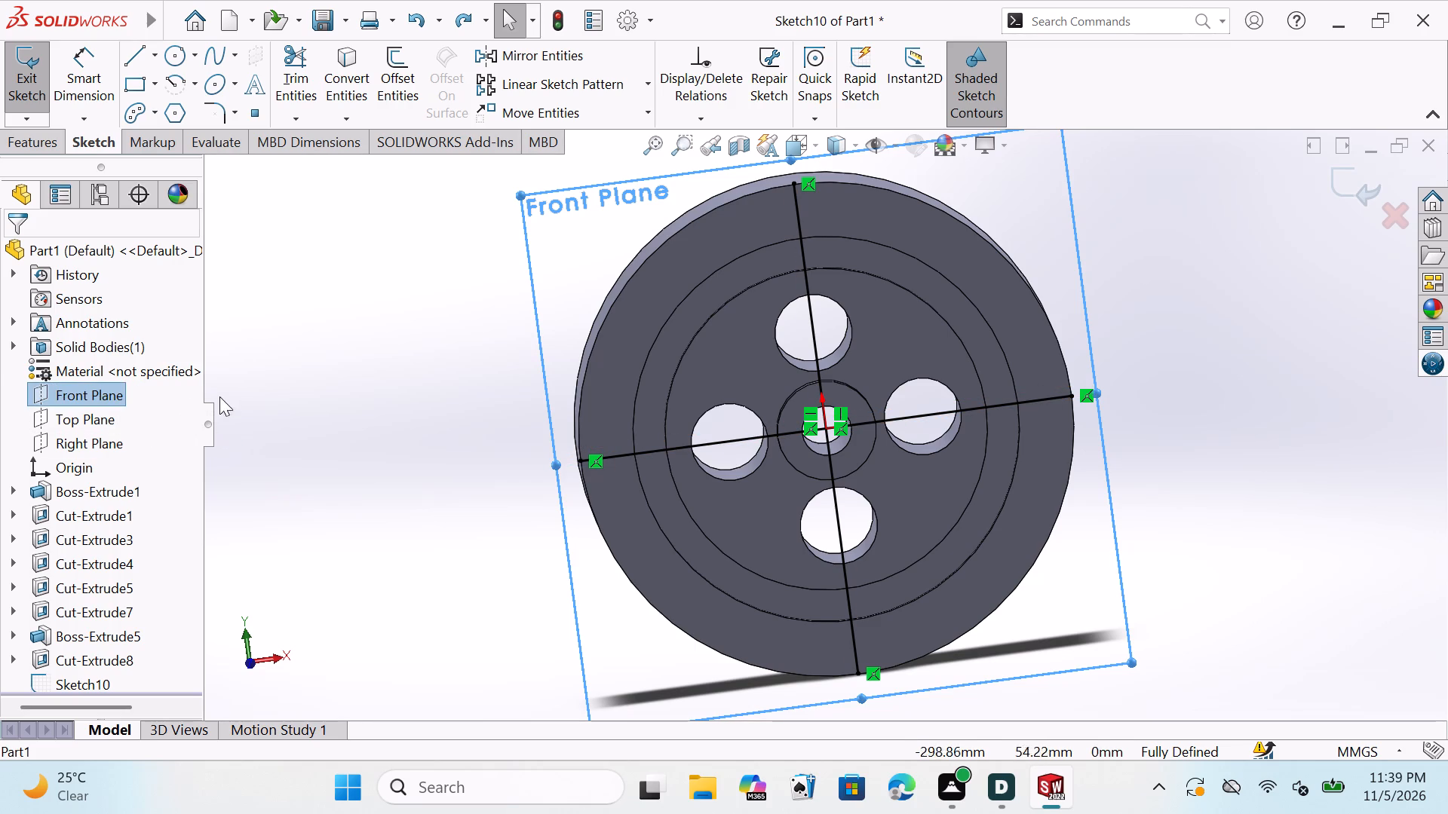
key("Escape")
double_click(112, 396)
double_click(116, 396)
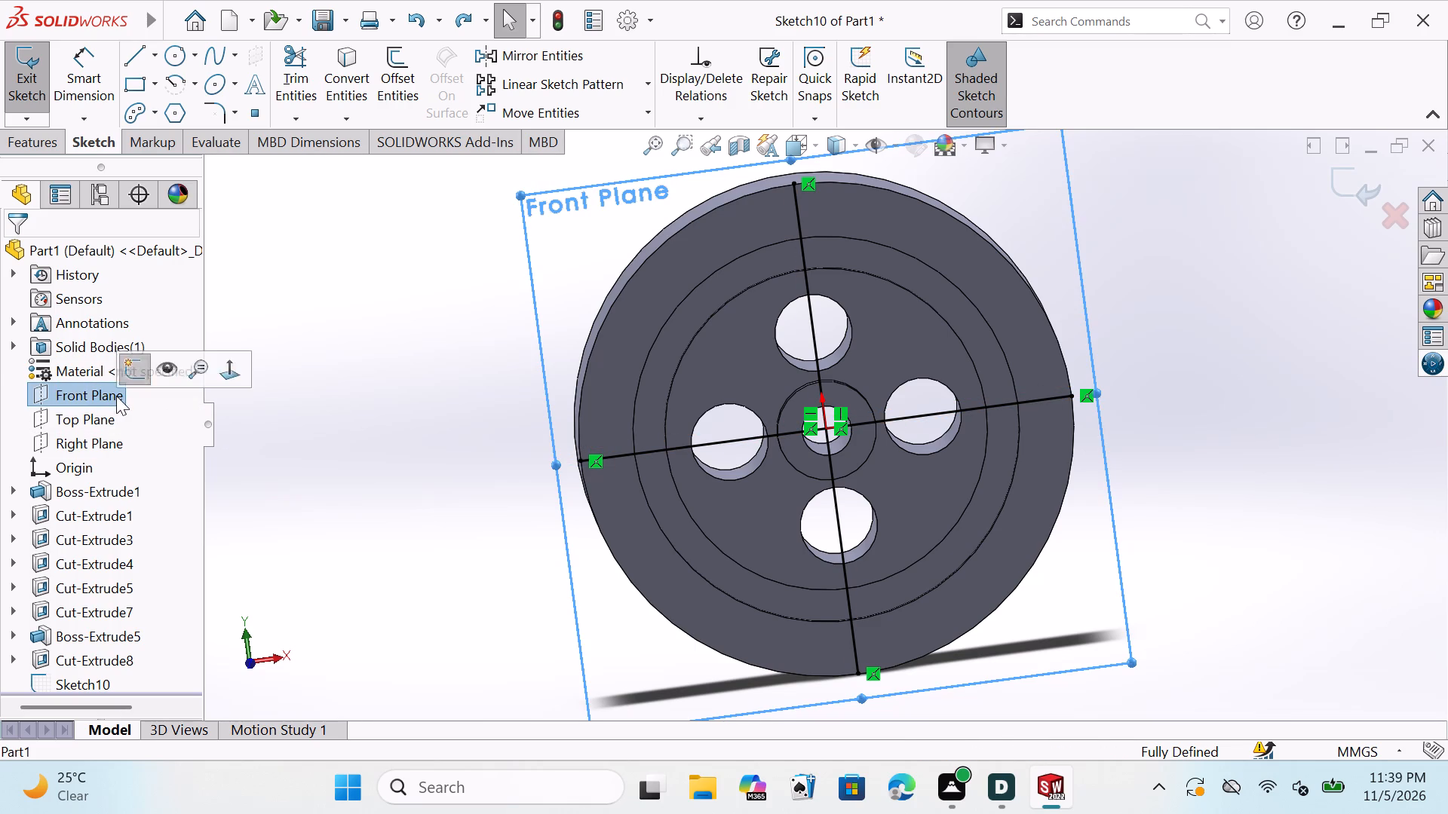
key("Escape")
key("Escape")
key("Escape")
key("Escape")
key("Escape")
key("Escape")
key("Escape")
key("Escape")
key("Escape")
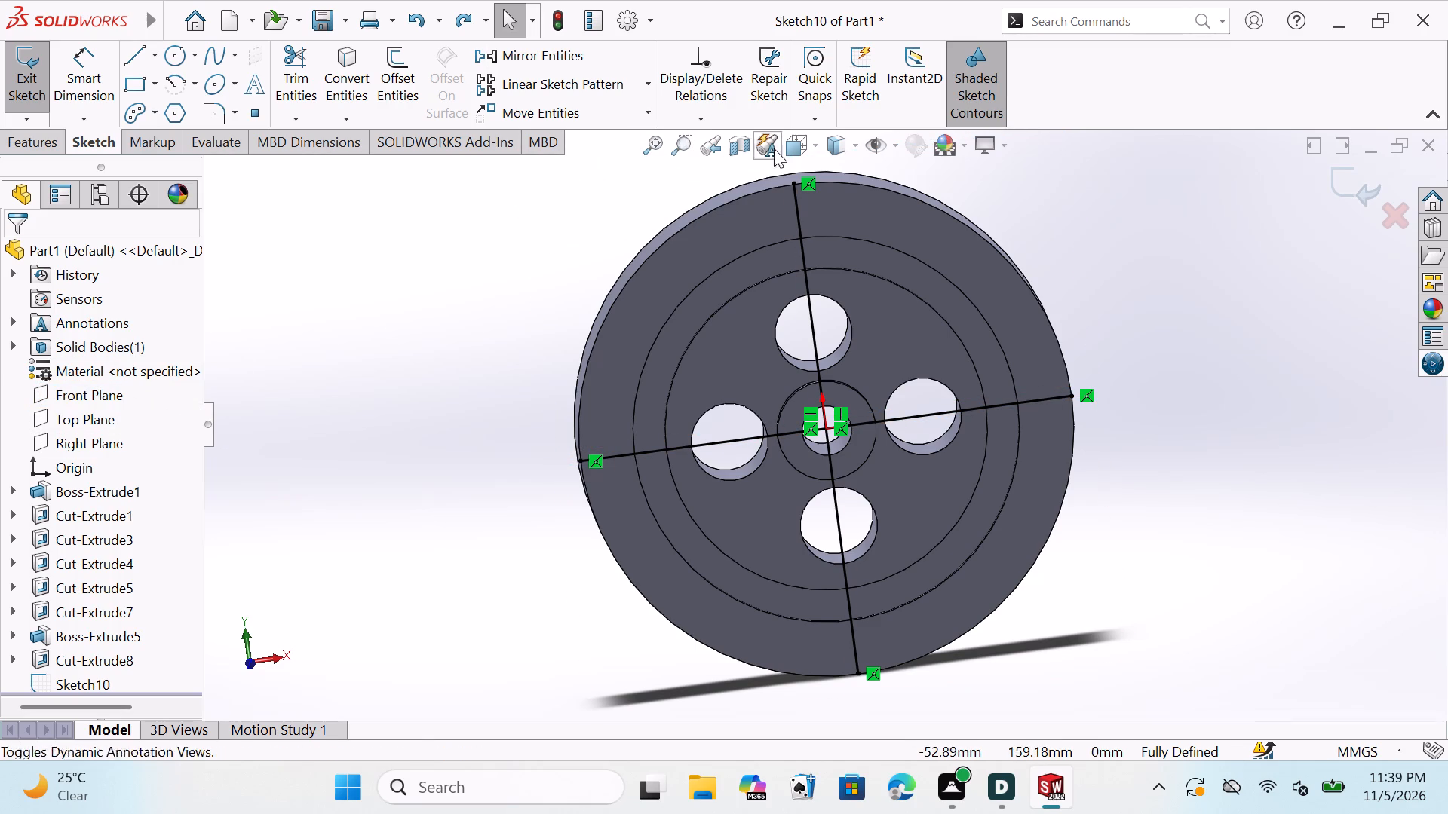
View the wheel normal to the open sketch of the crossing lines.
left_click(793, 131)
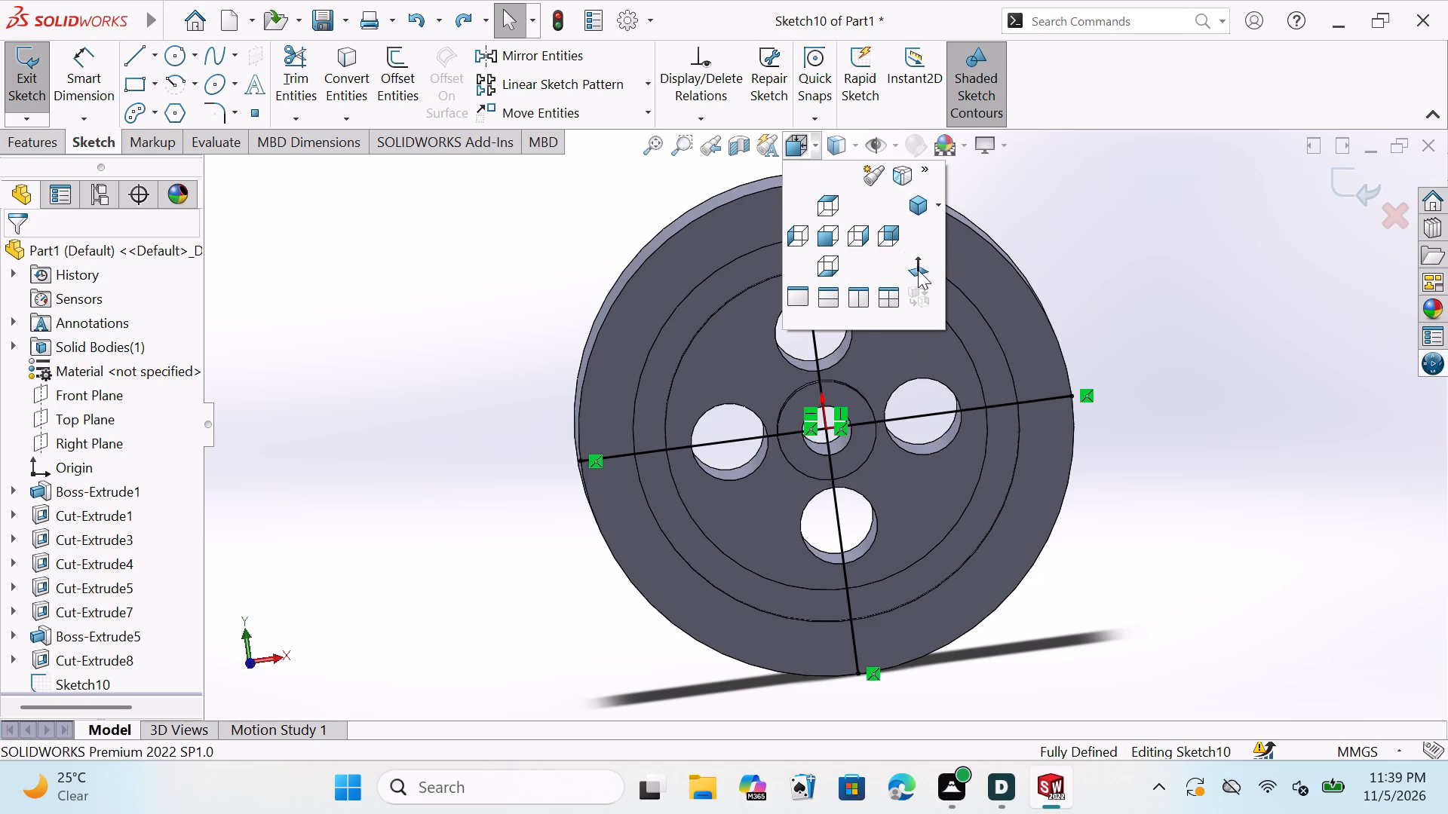
left_click(915, 271)
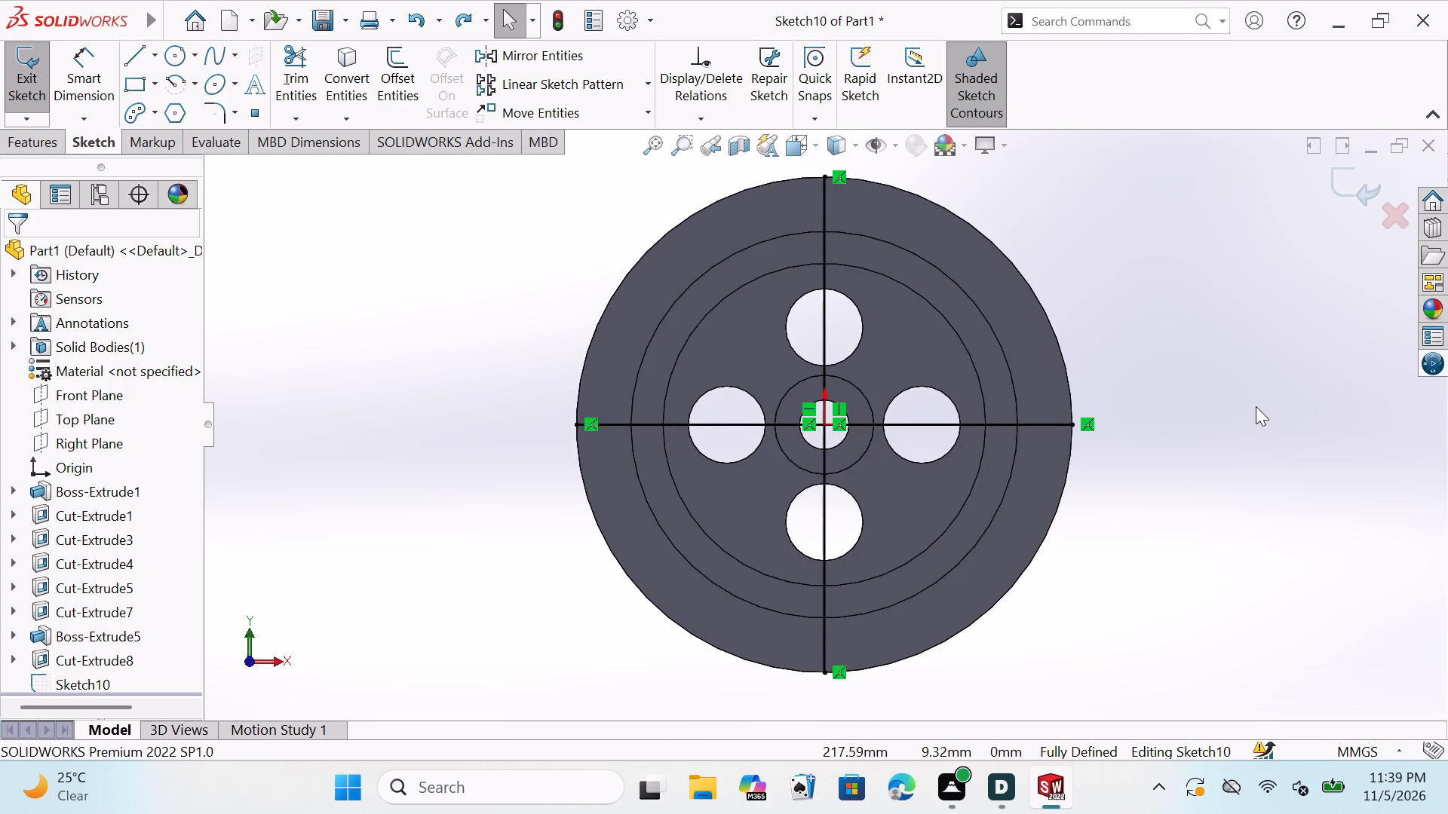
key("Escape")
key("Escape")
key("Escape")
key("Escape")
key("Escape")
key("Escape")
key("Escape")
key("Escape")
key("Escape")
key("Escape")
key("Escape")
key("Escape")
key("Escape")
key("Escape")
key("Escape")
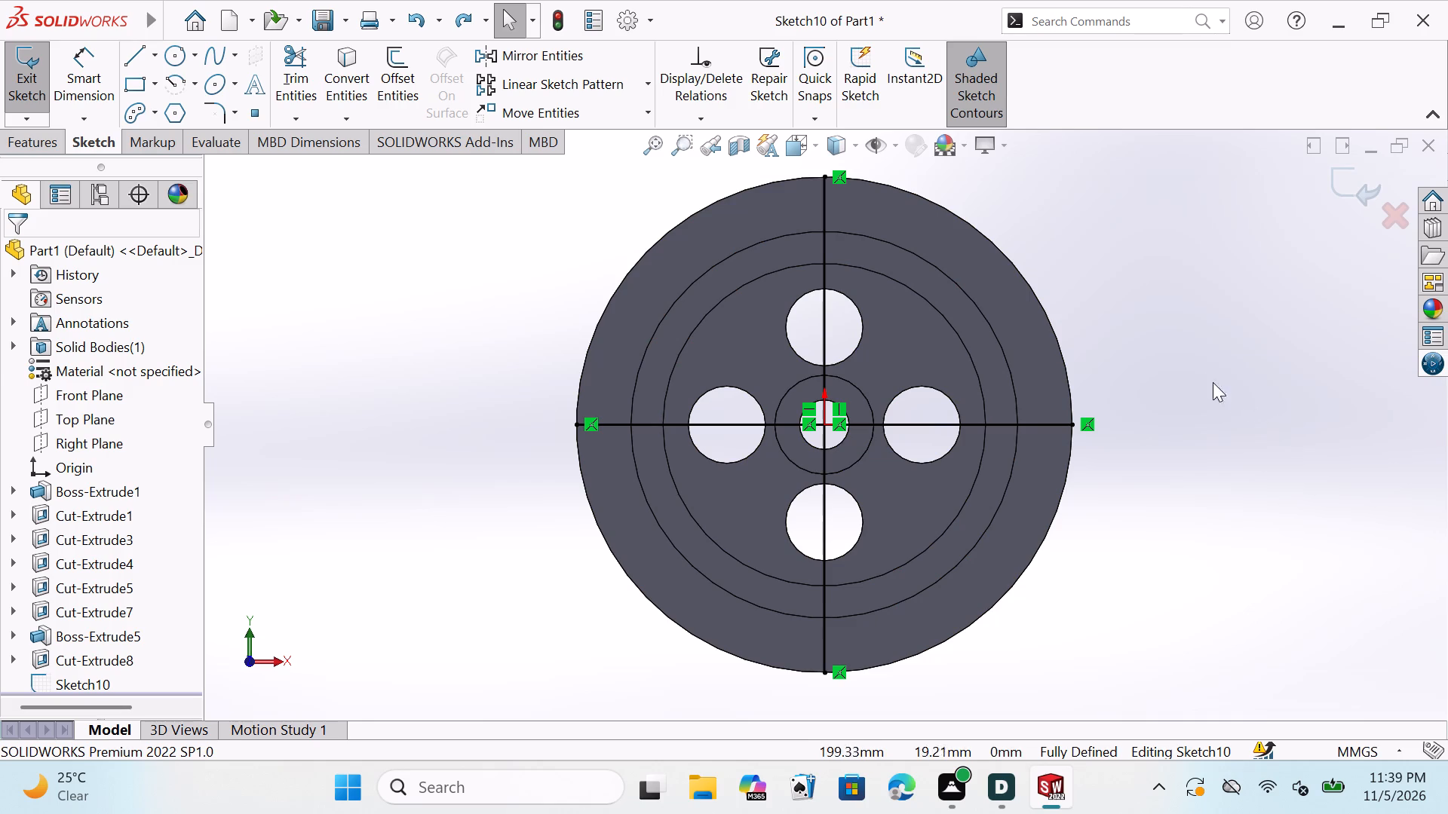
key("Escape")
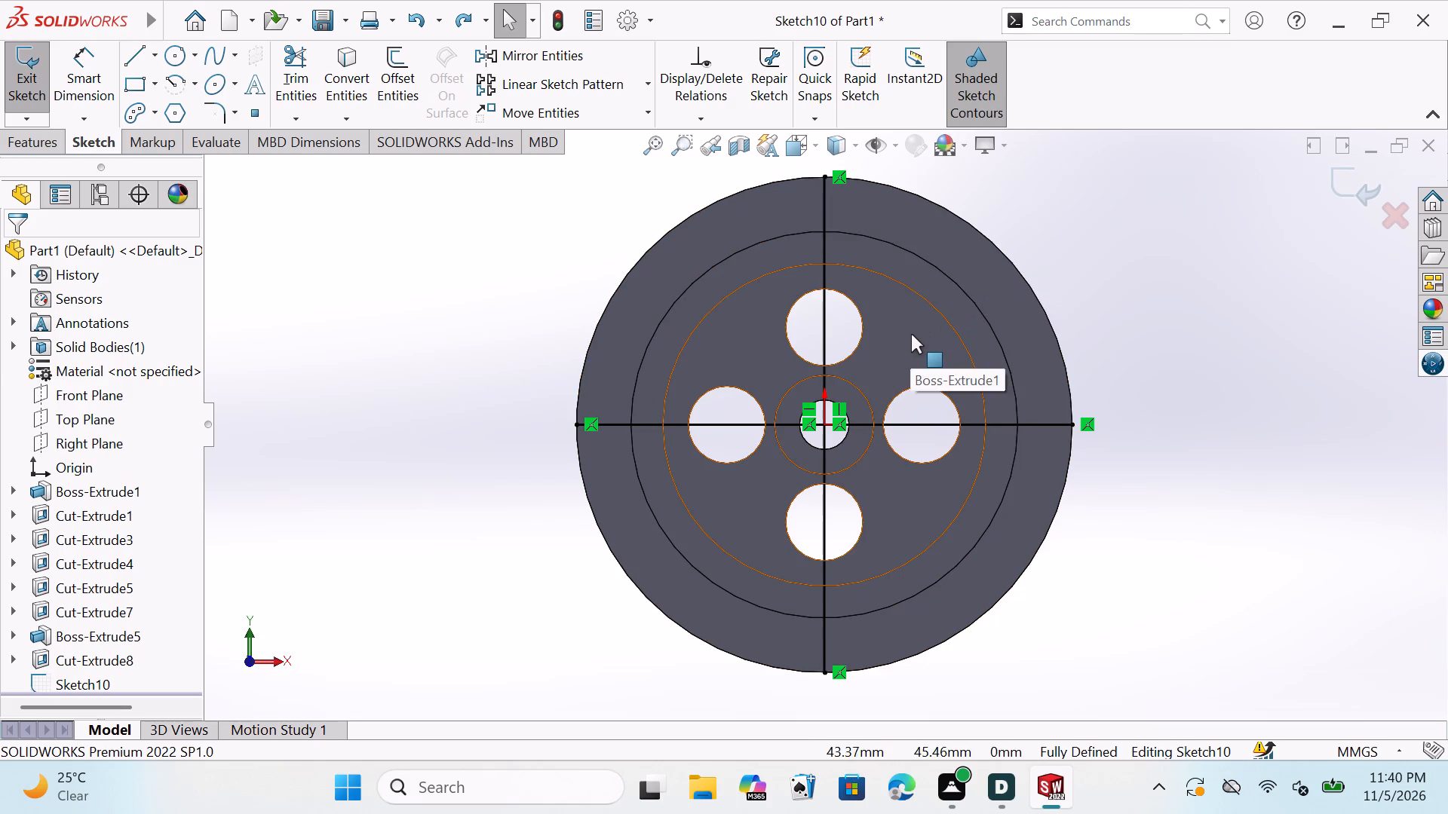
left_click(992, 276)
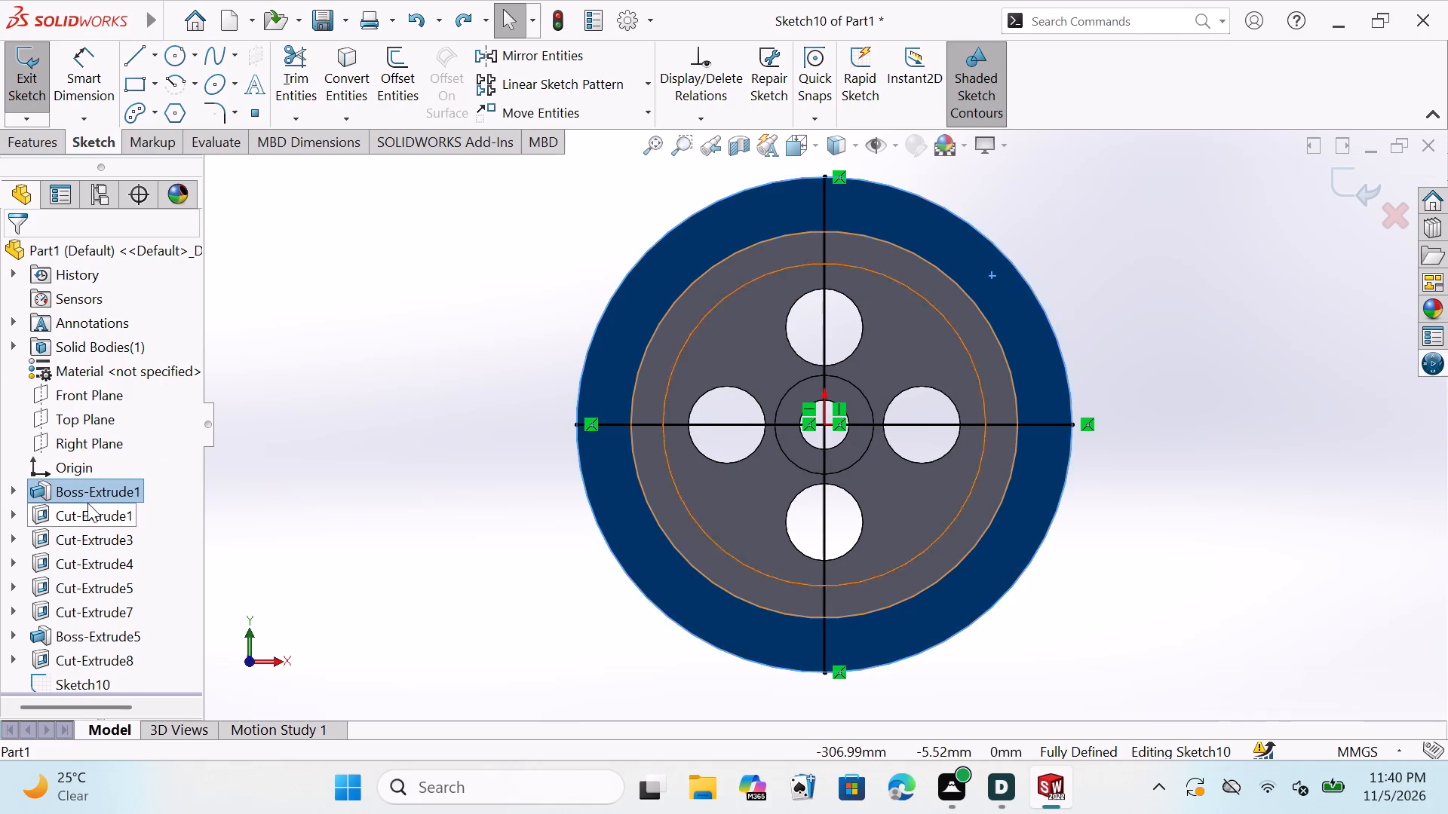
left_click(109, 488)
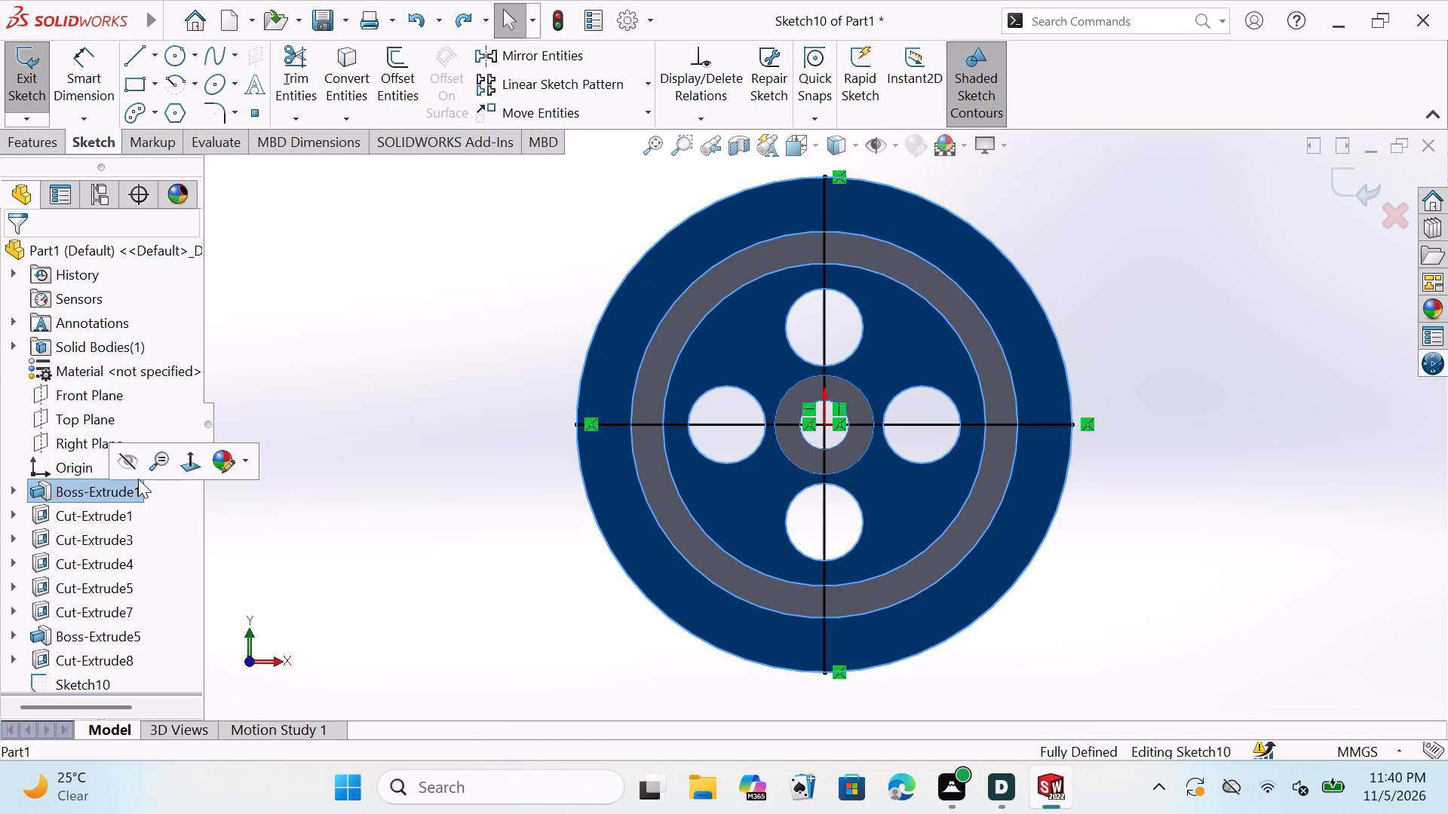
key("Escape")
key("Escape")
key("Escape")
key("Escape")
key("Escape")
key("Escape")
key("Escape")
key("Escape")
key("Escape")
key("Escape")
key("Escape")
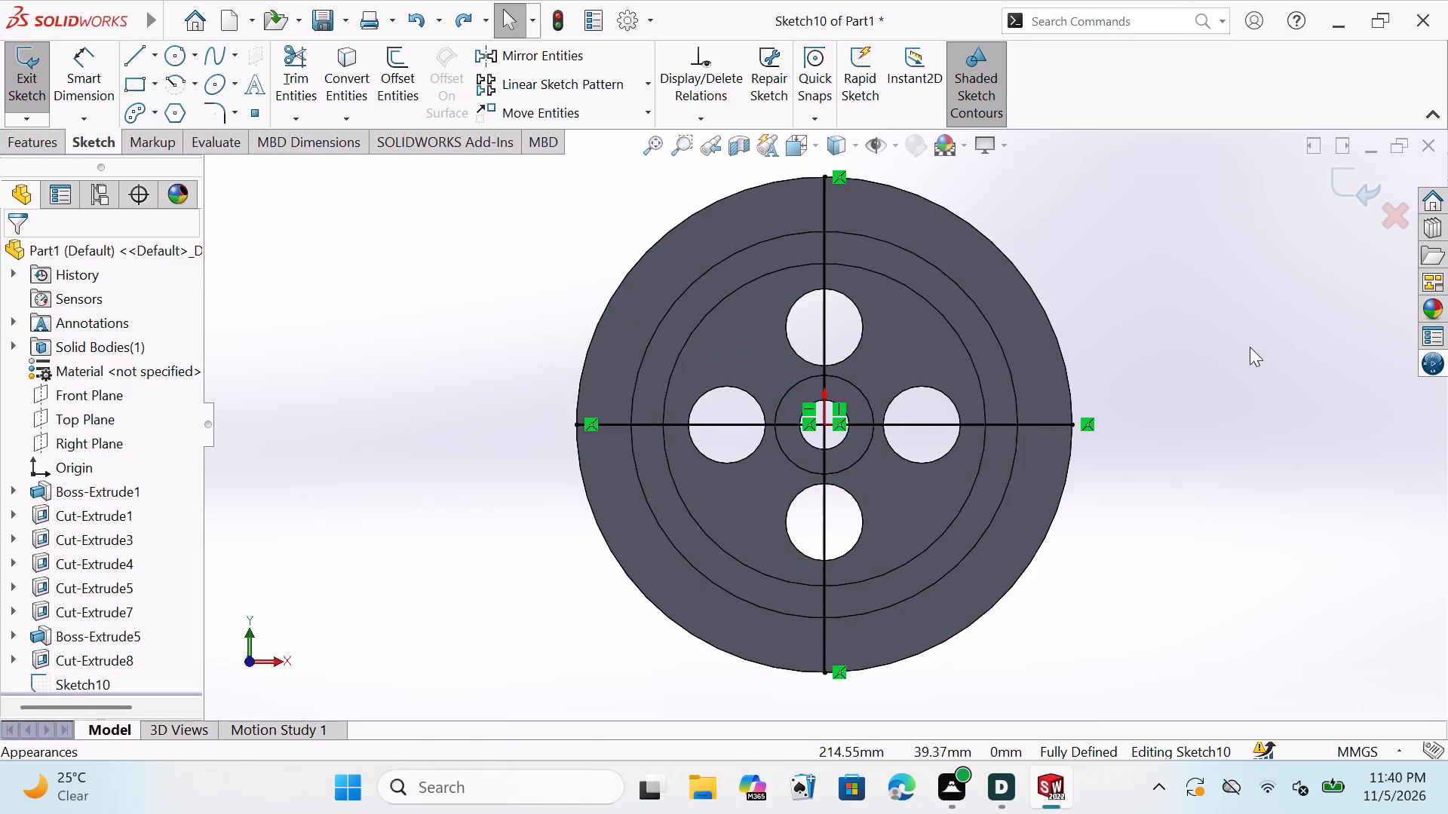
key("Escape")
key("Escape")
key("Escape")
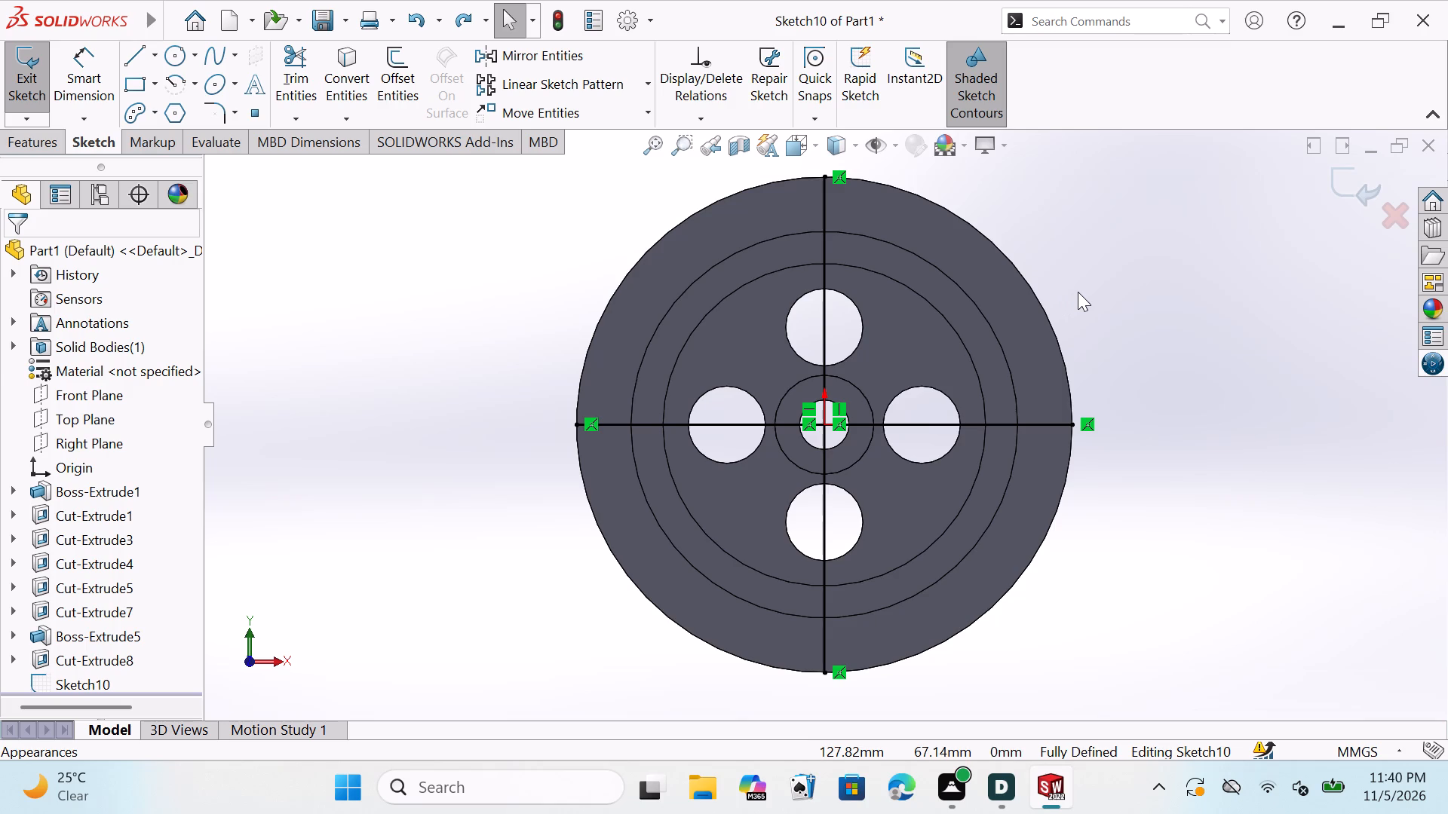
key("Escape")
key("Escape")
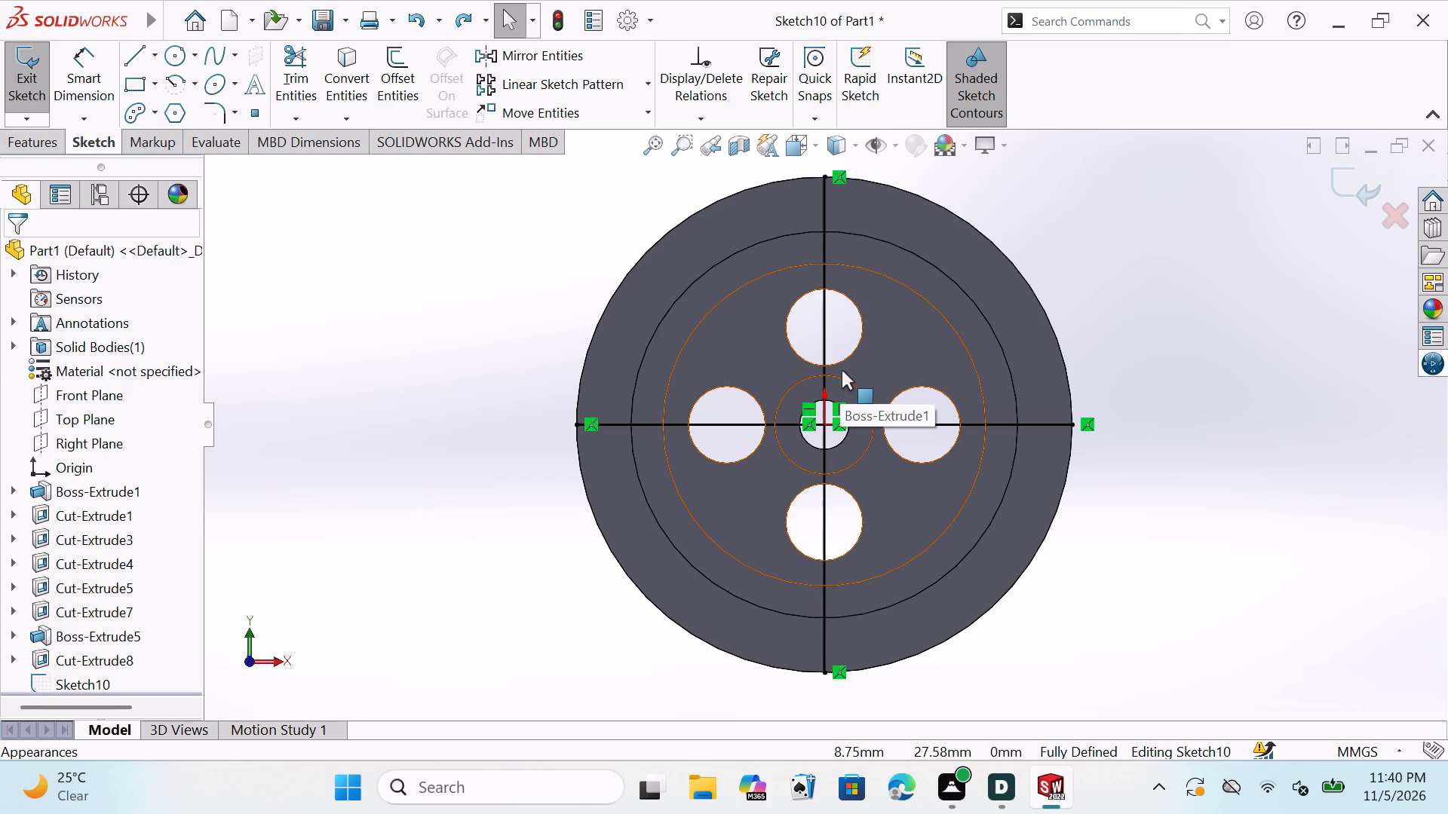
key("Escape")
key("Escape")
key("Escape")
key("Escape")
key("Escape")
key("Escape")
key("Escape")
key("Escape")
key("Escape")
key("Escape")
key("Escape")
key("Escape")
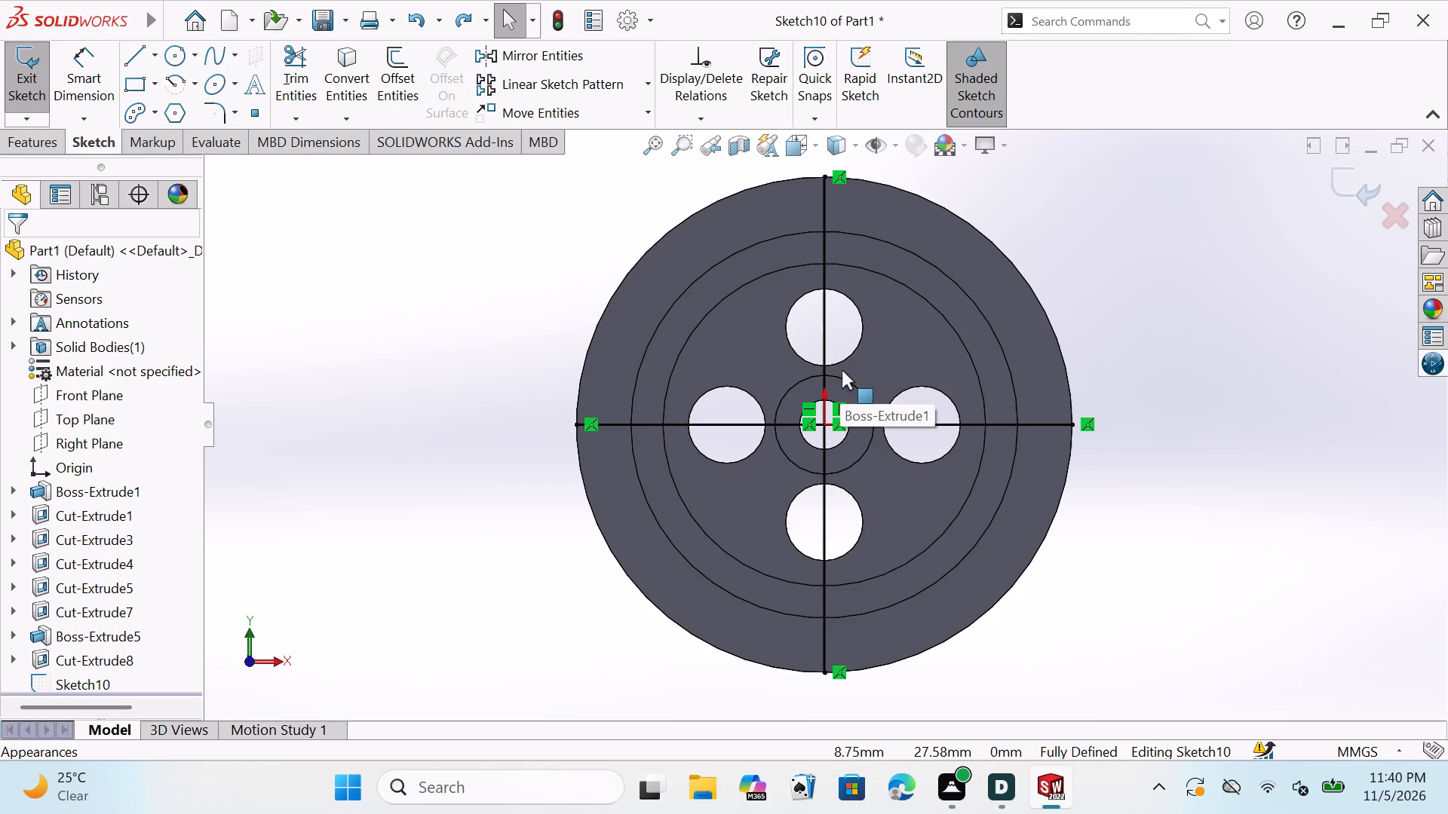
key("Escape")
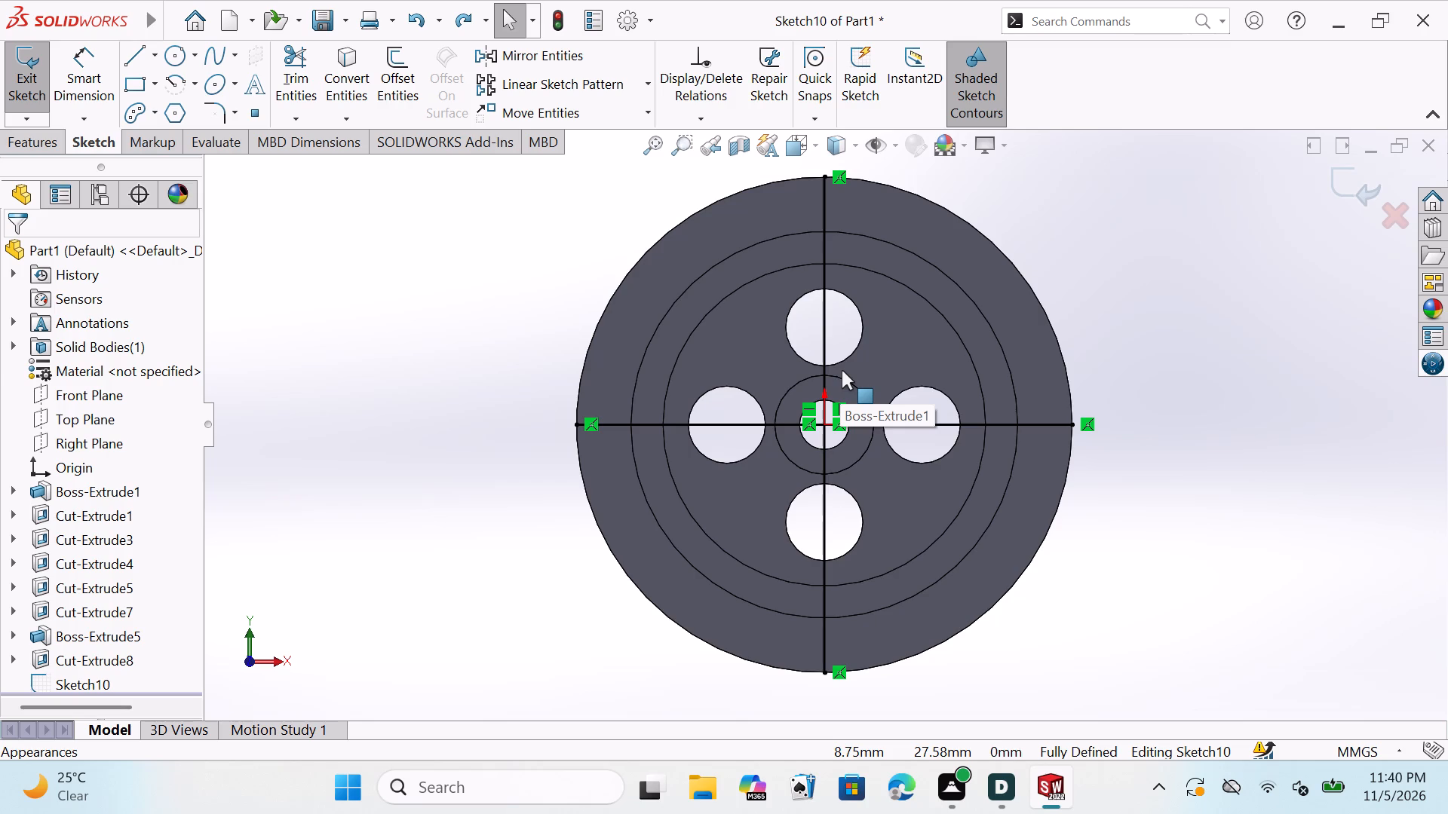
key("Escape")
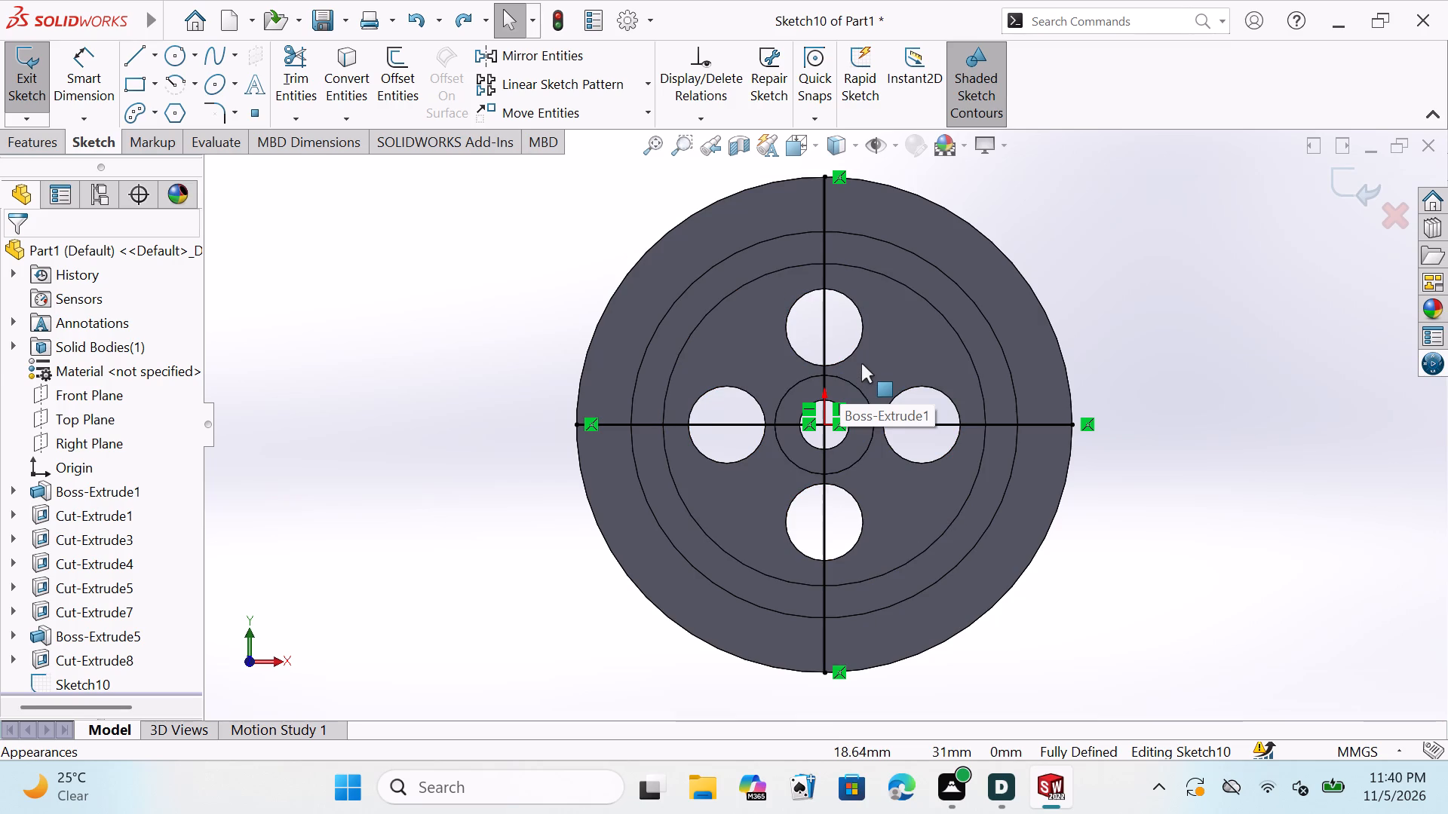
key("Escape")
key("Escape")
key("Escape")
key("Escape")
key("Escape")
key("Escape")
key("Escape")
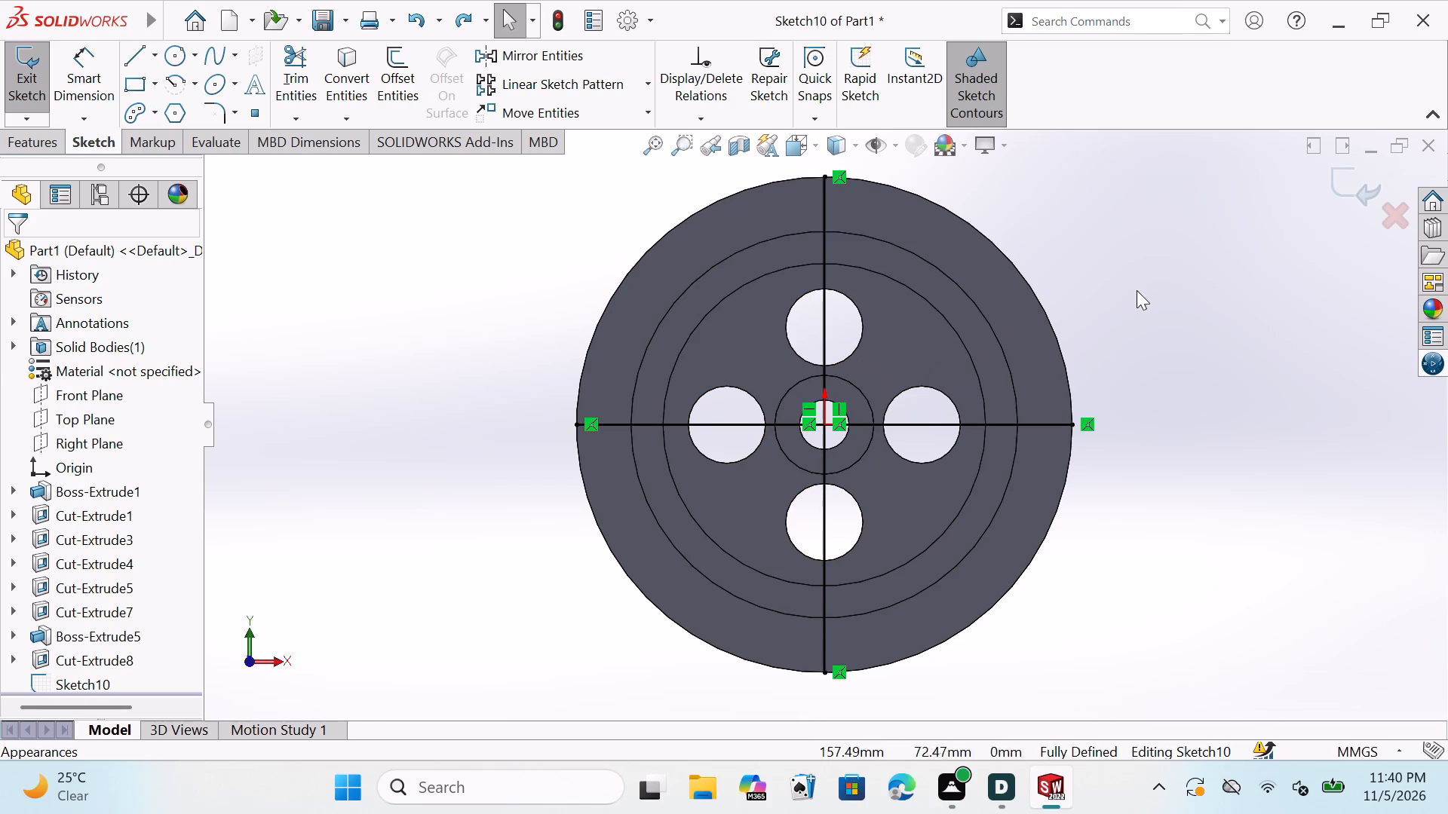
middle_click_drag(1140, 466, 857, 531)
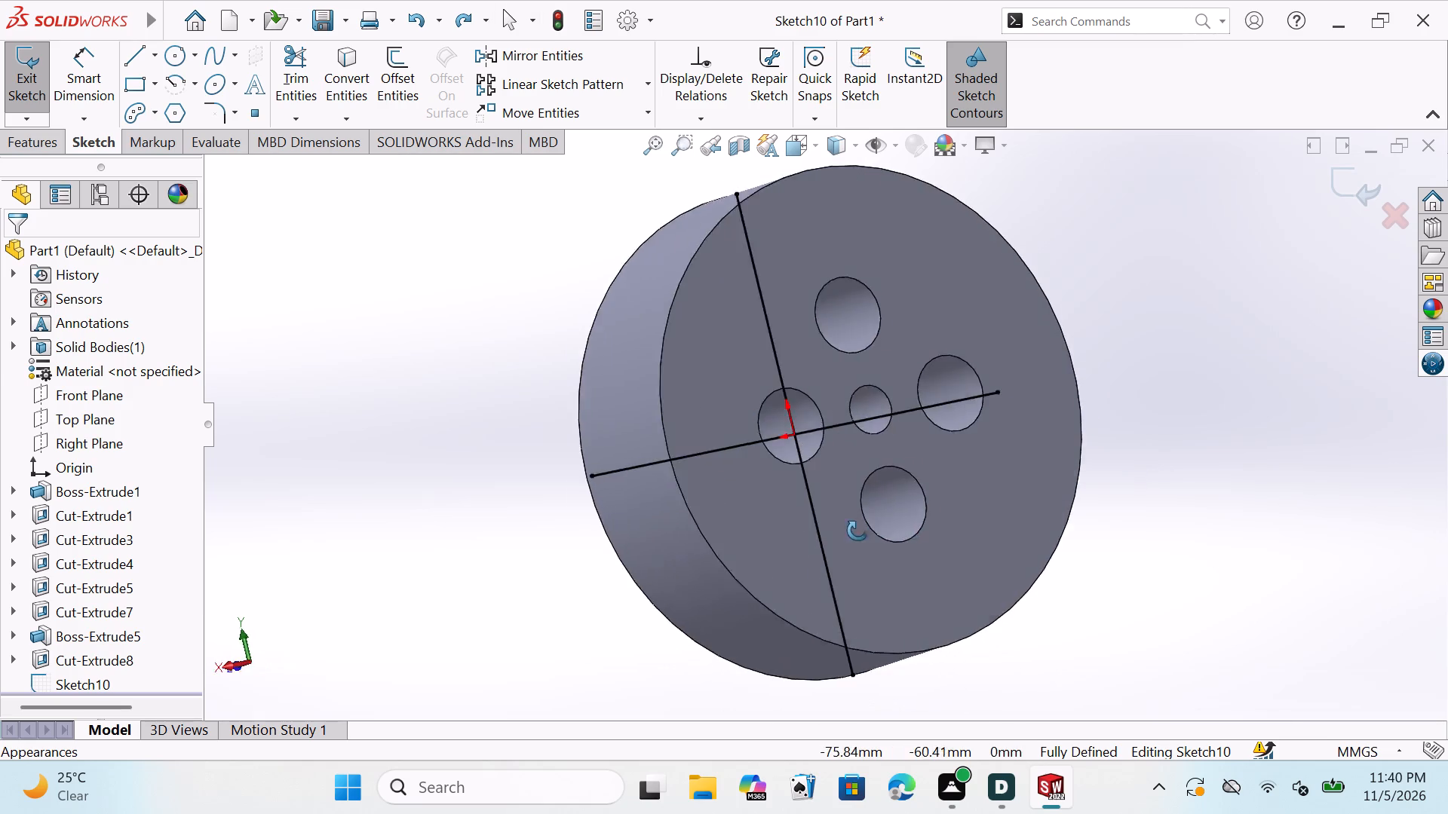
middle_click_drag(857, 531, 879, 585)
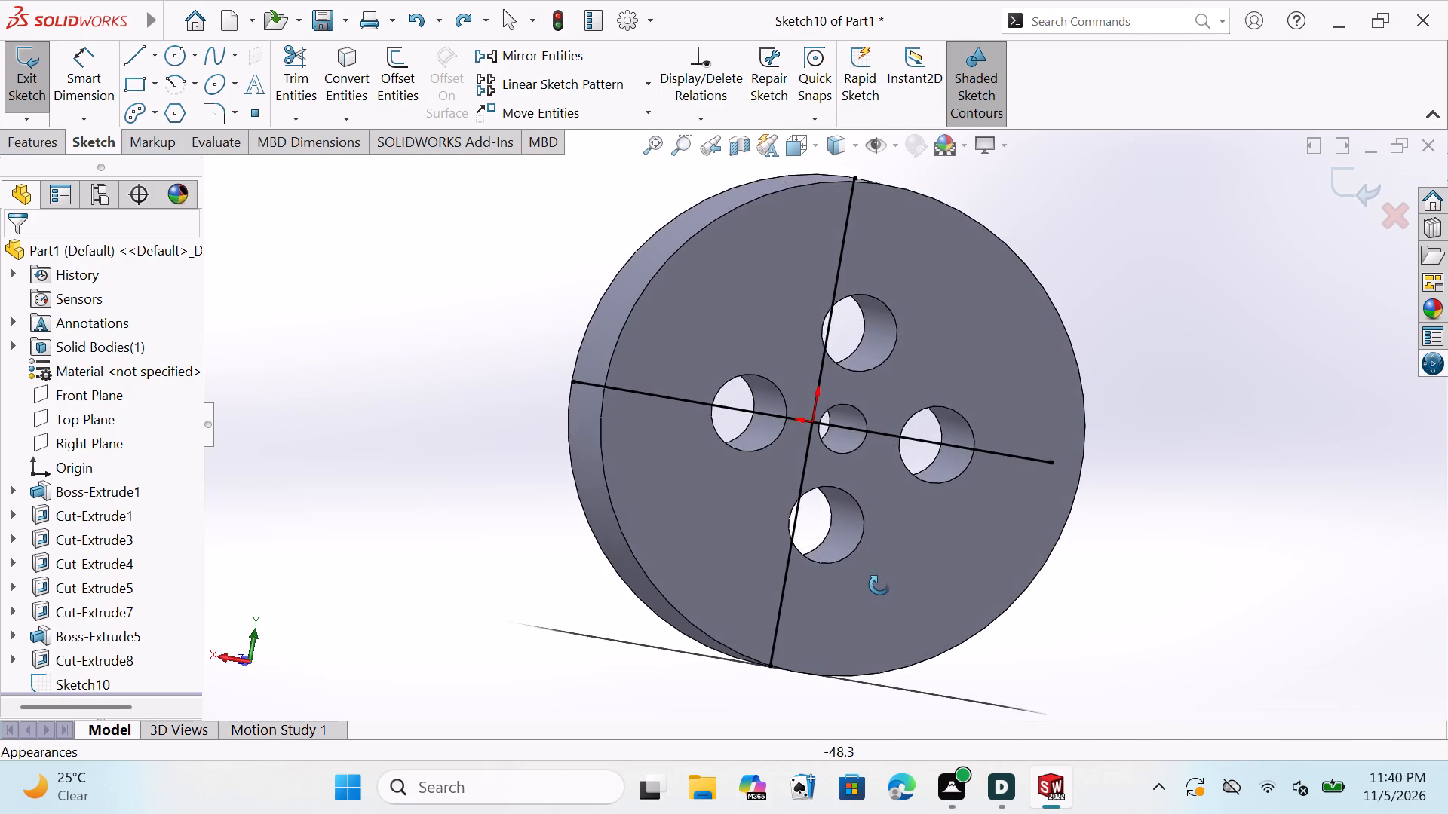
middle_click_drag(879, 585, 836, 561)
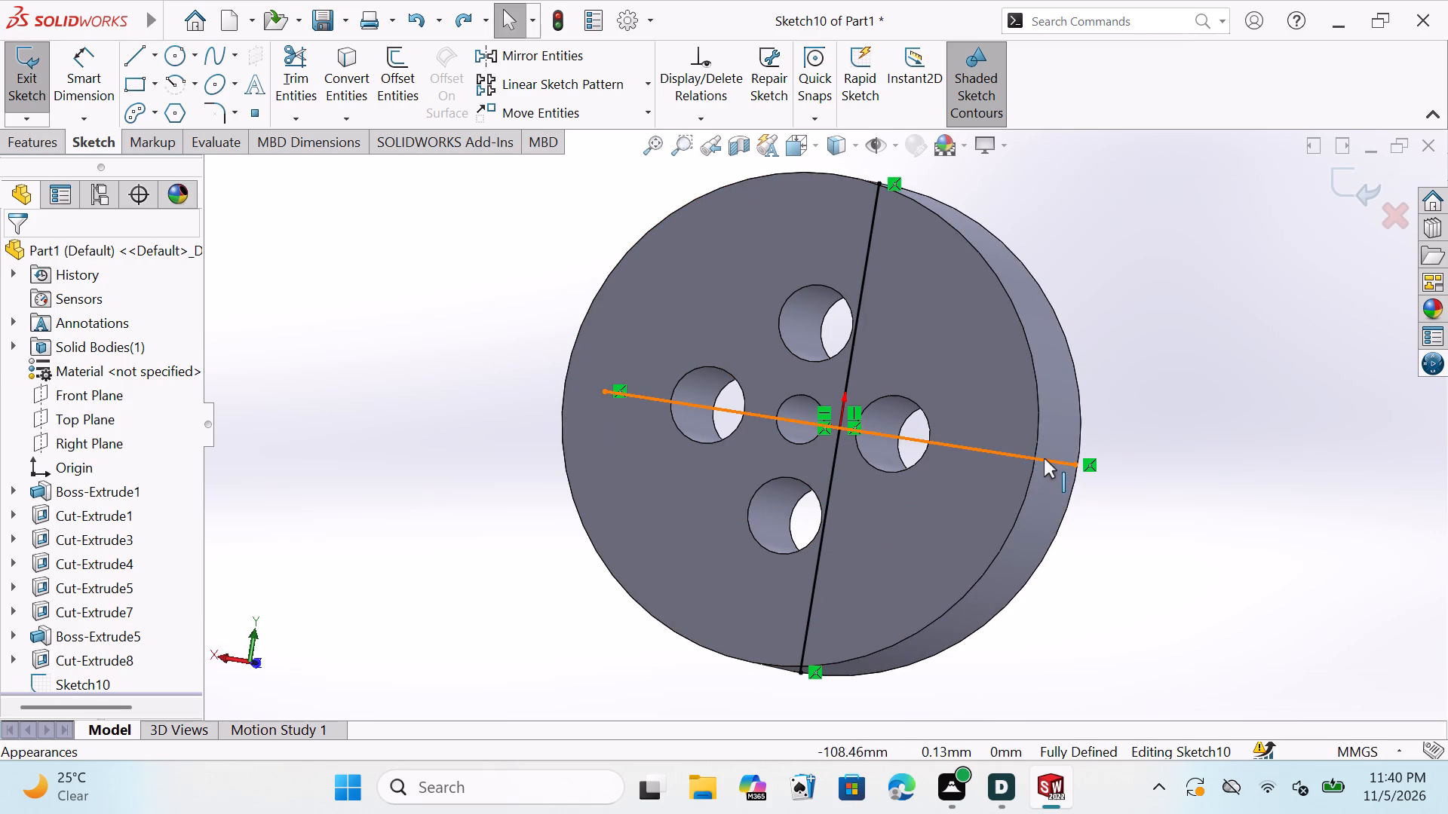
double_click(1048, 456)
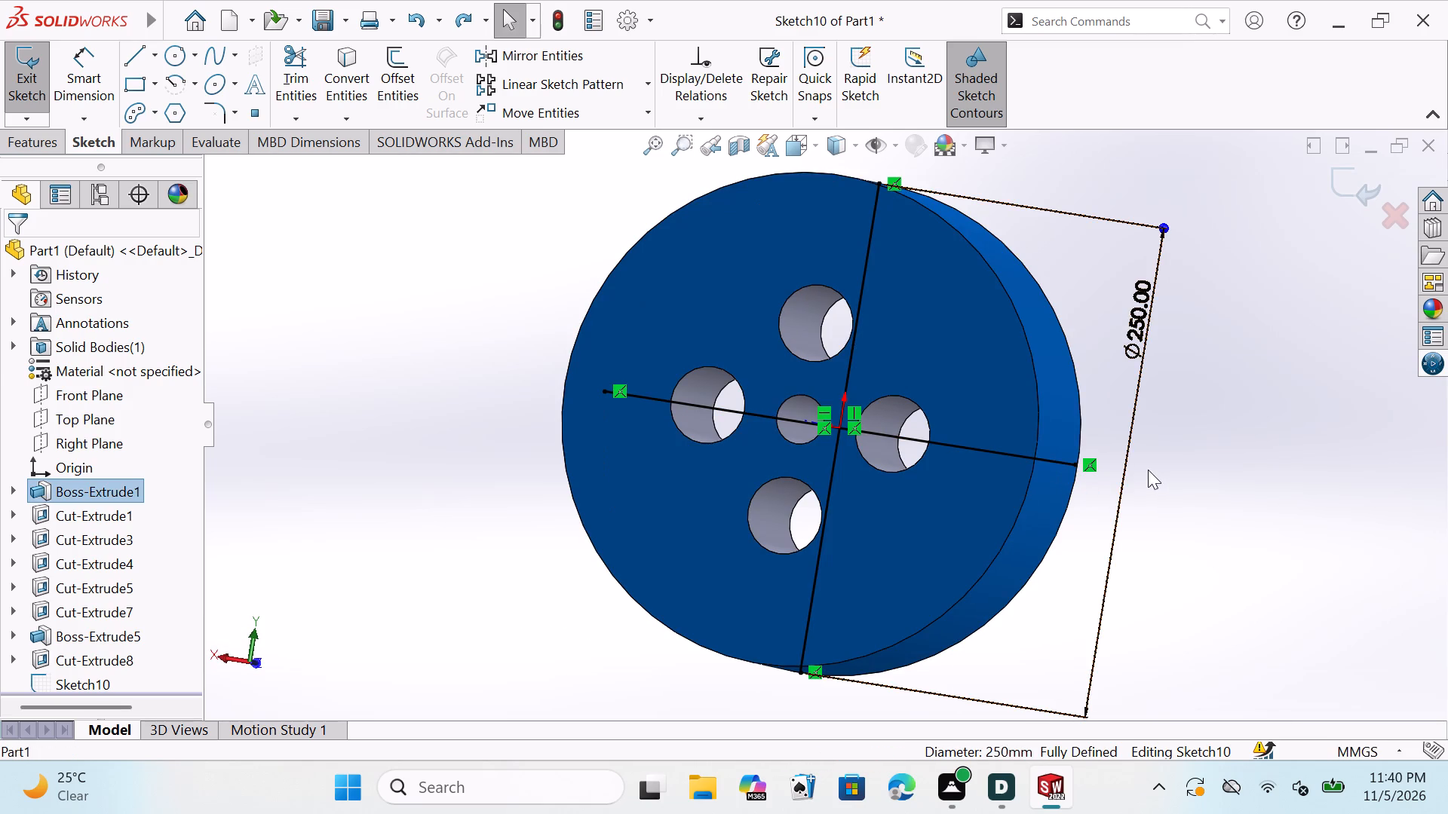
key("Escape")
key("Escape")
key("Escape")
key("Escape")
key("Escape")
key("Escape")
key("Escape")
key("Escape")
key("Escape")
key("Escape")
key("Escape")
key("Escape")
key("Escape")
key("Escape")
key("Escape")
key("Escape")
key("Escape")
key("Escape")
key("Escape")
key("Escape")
Delete both crossing lines, vertical and horizontal, from the open sketch on the wheel.
middle_click_drag(1157, 467, 668, 593)
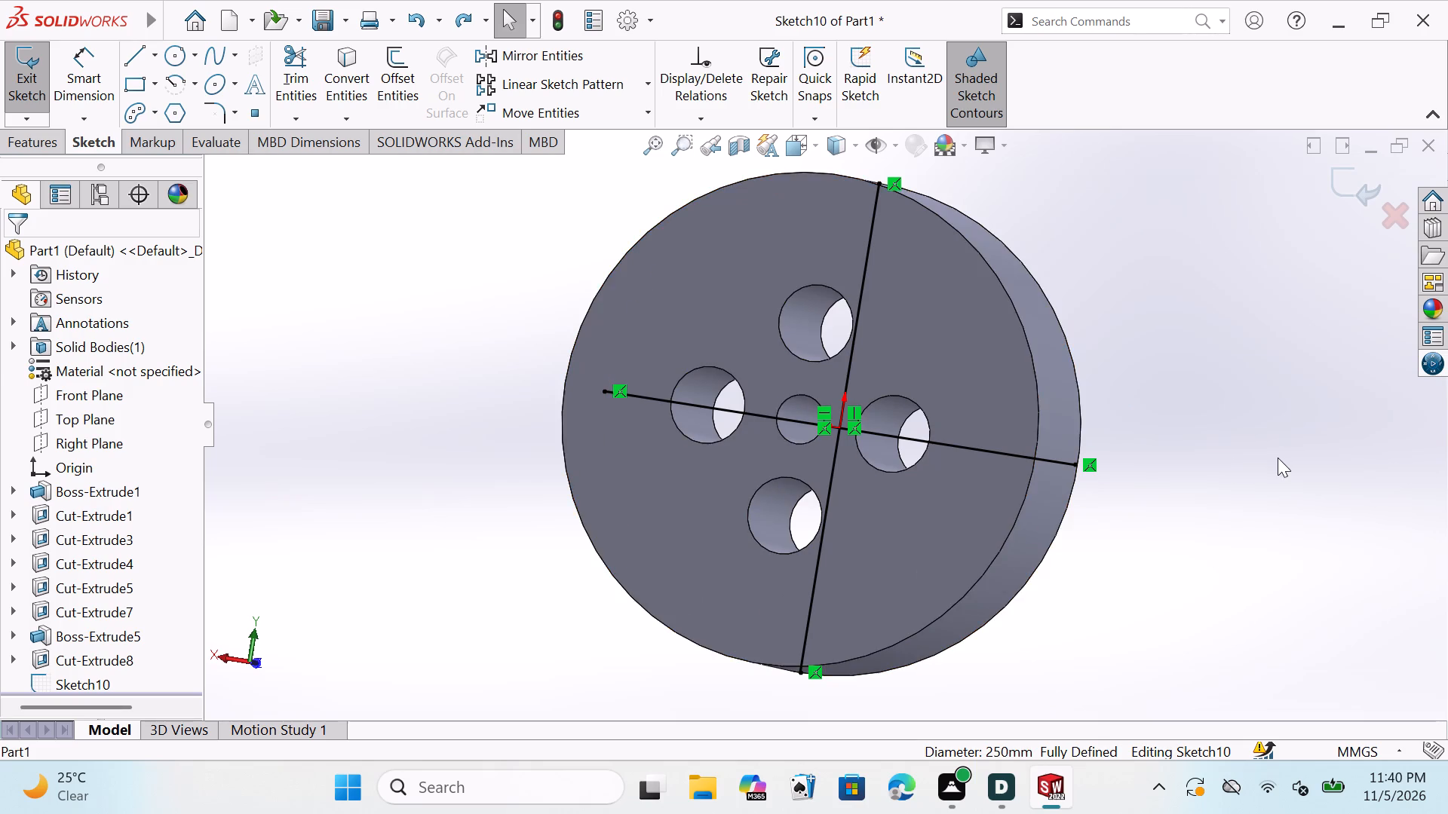
middle_click_drag(1271, 461, 1029, 579)
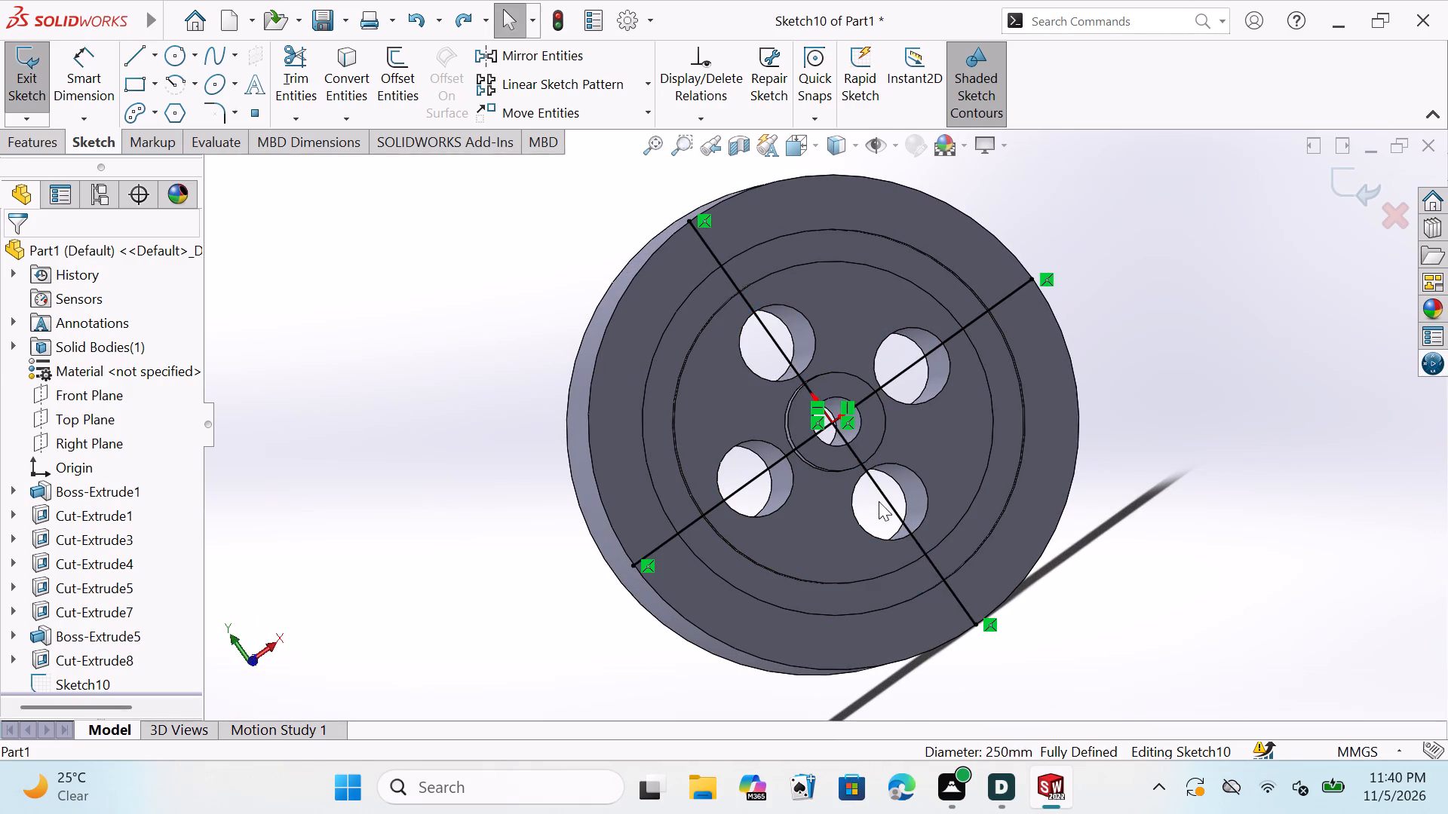
double_click(879, 495)
key("Delete")
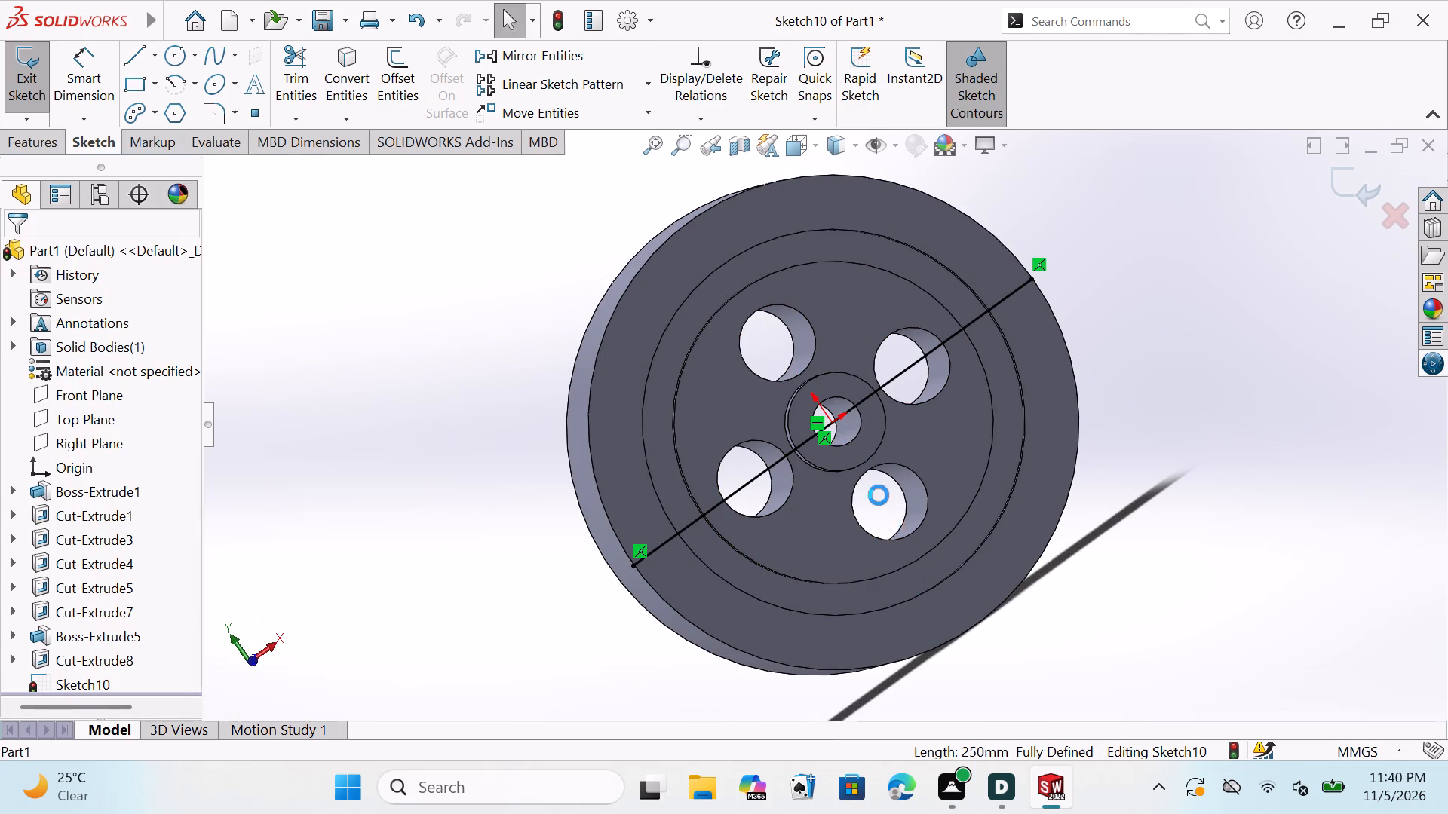
left_click(912, 355)
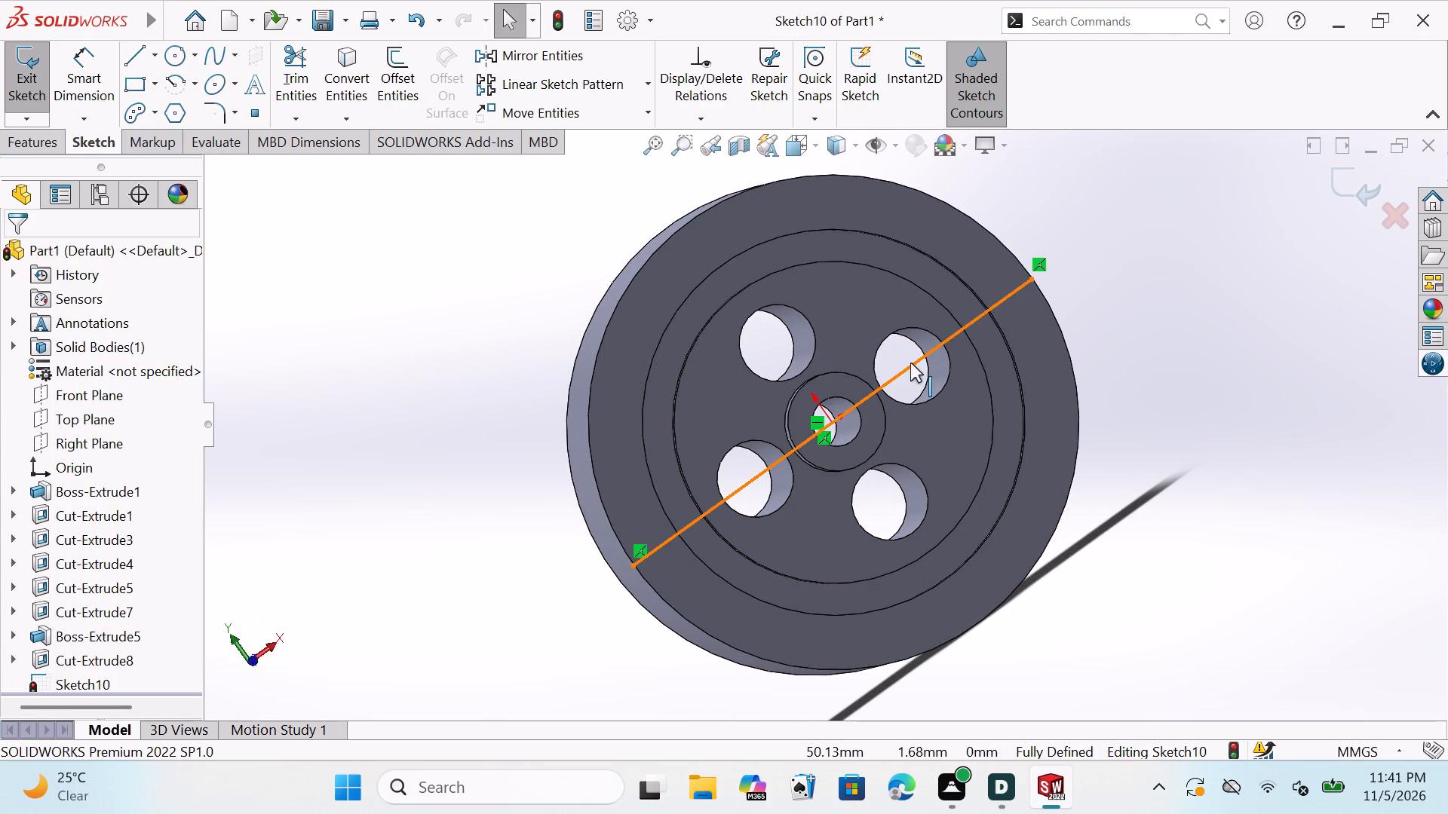
left_click(910, 363)
key("Delete")
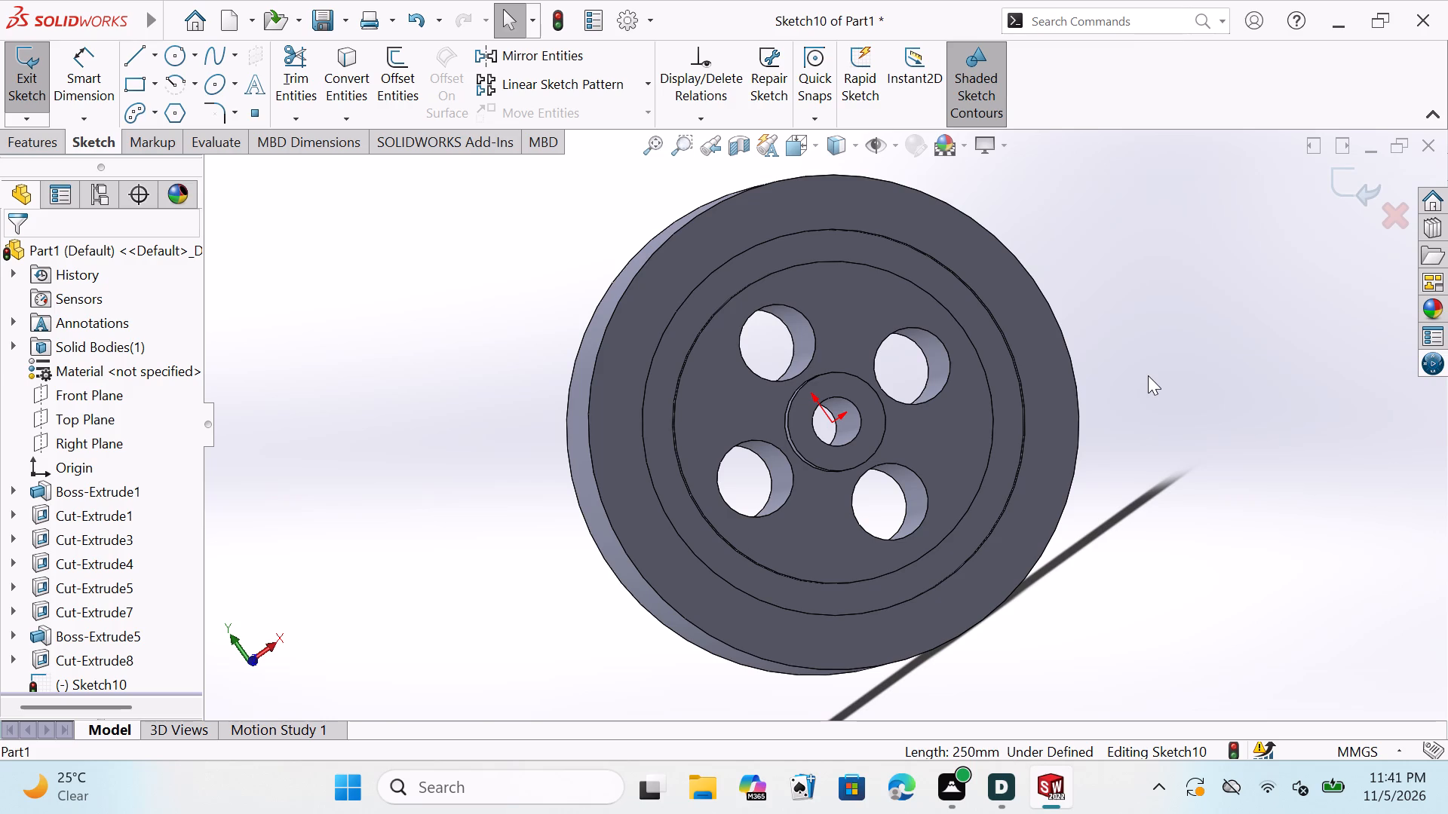
key("Escape")
key("Escape")
key("Escape")
key("Escape")
key("Escape")
key("Escape")
key("Escape")
key("Escape")
key("Escape")
key("Escape")
key("Escape")
key("Escape")
key("Escape")
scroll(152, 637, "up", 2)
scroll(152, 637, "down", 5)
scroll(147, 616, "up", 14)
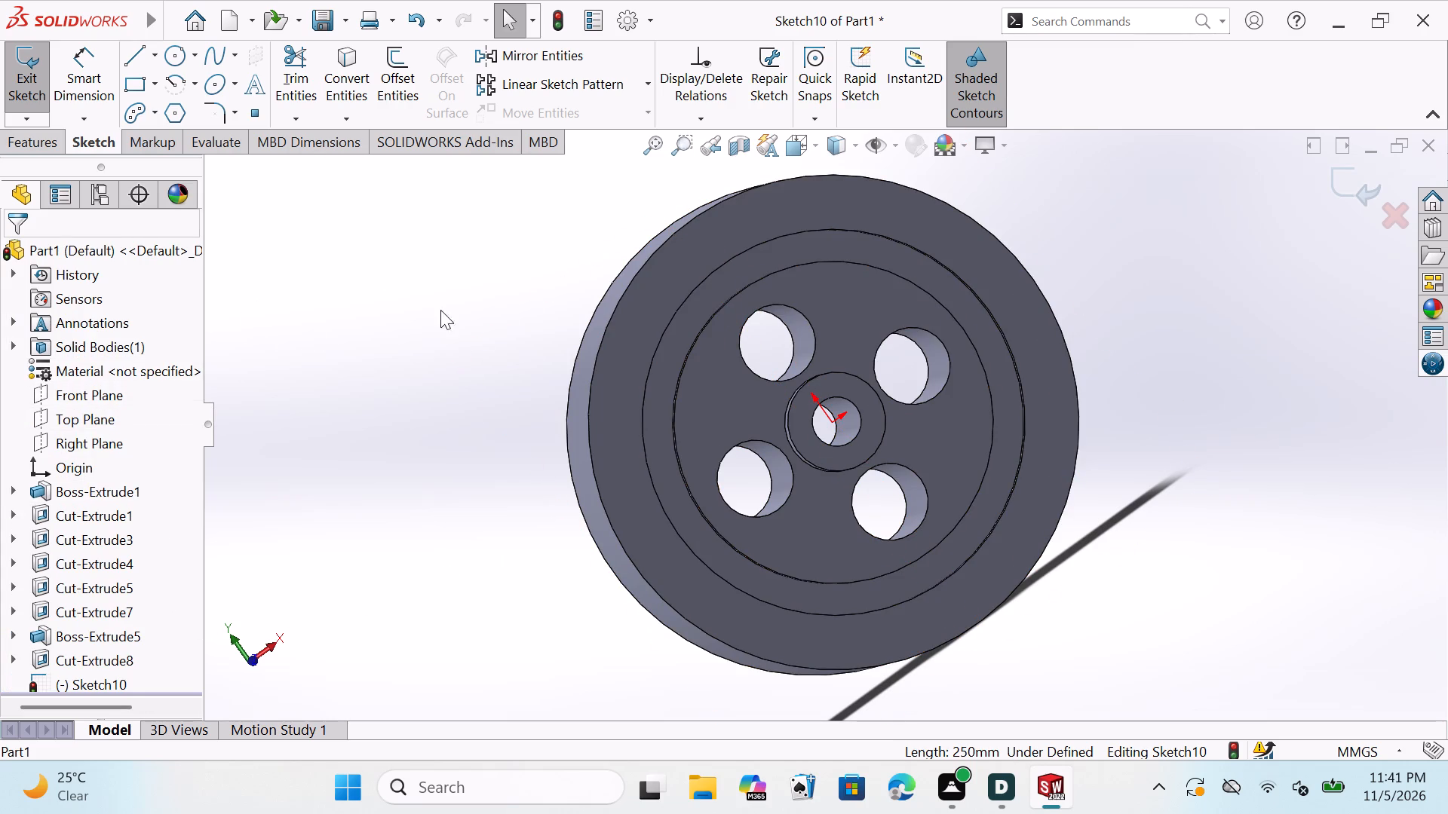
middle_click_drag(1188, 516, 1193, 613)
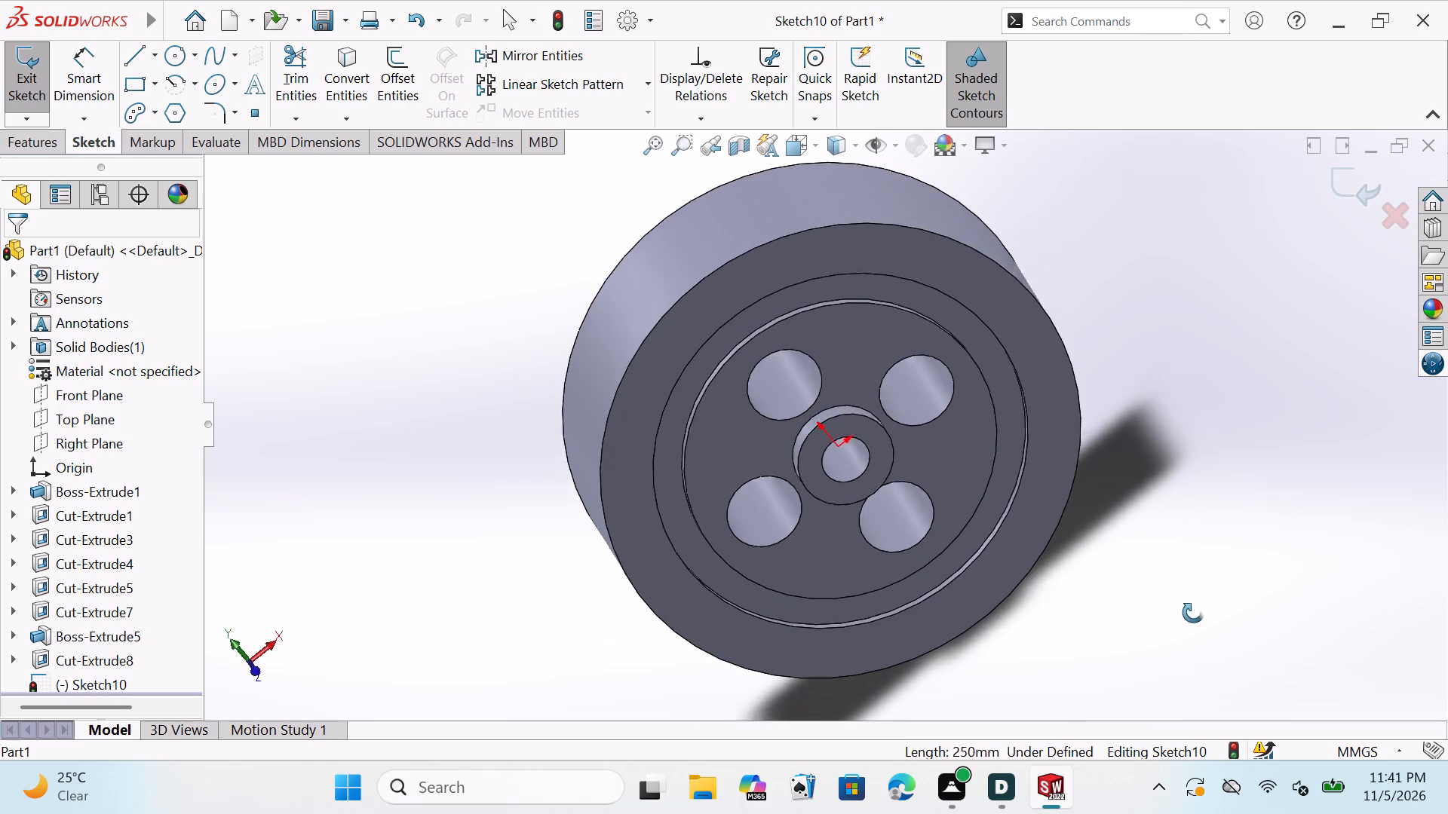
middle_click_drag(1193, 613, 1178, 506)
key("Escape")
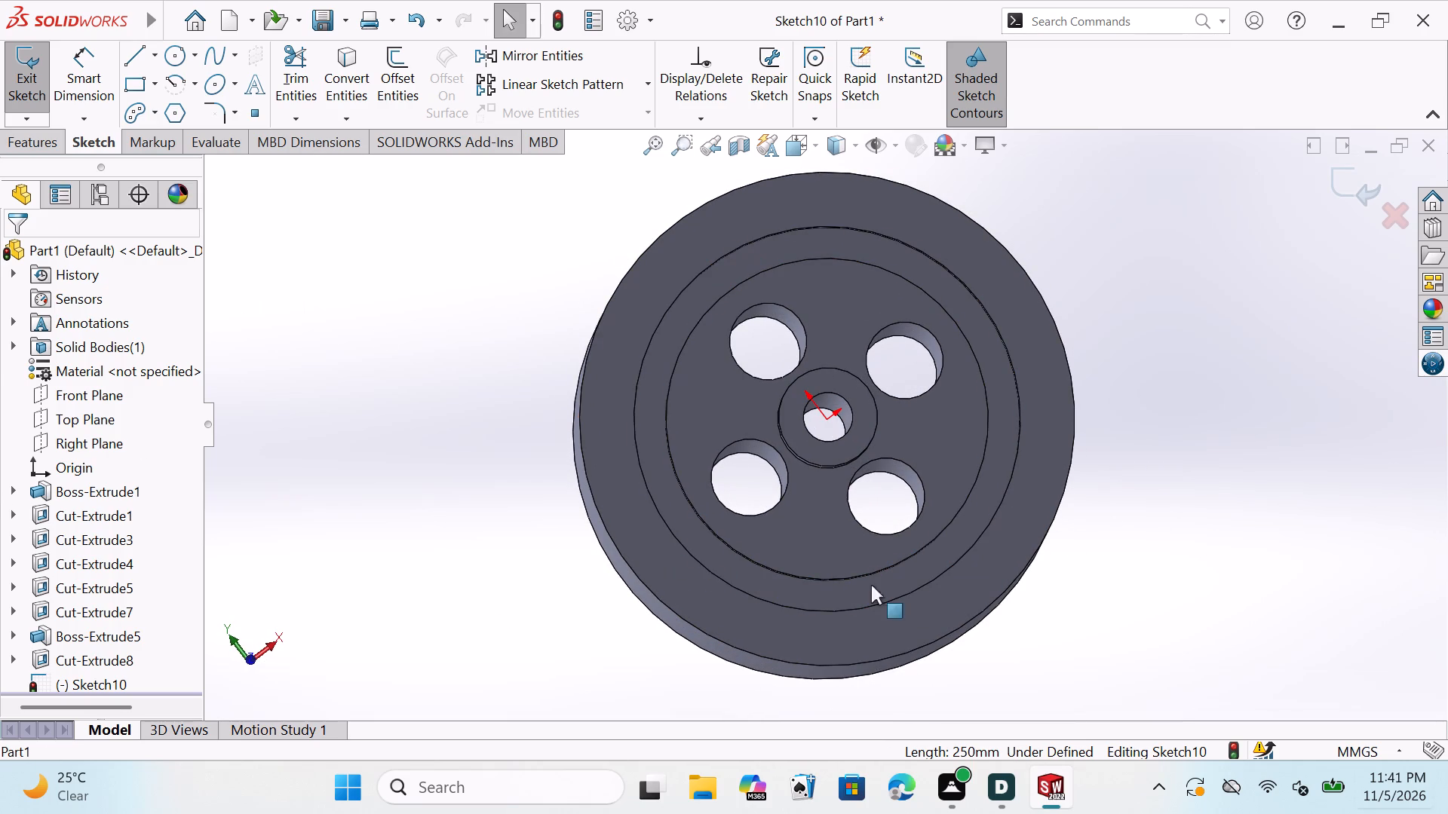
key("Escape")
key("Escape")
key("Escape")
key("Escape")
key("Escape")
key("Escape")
Orient the view normal to the Front Plane so the wheel's recessed face is seen straight on.
double_click(88, 392)
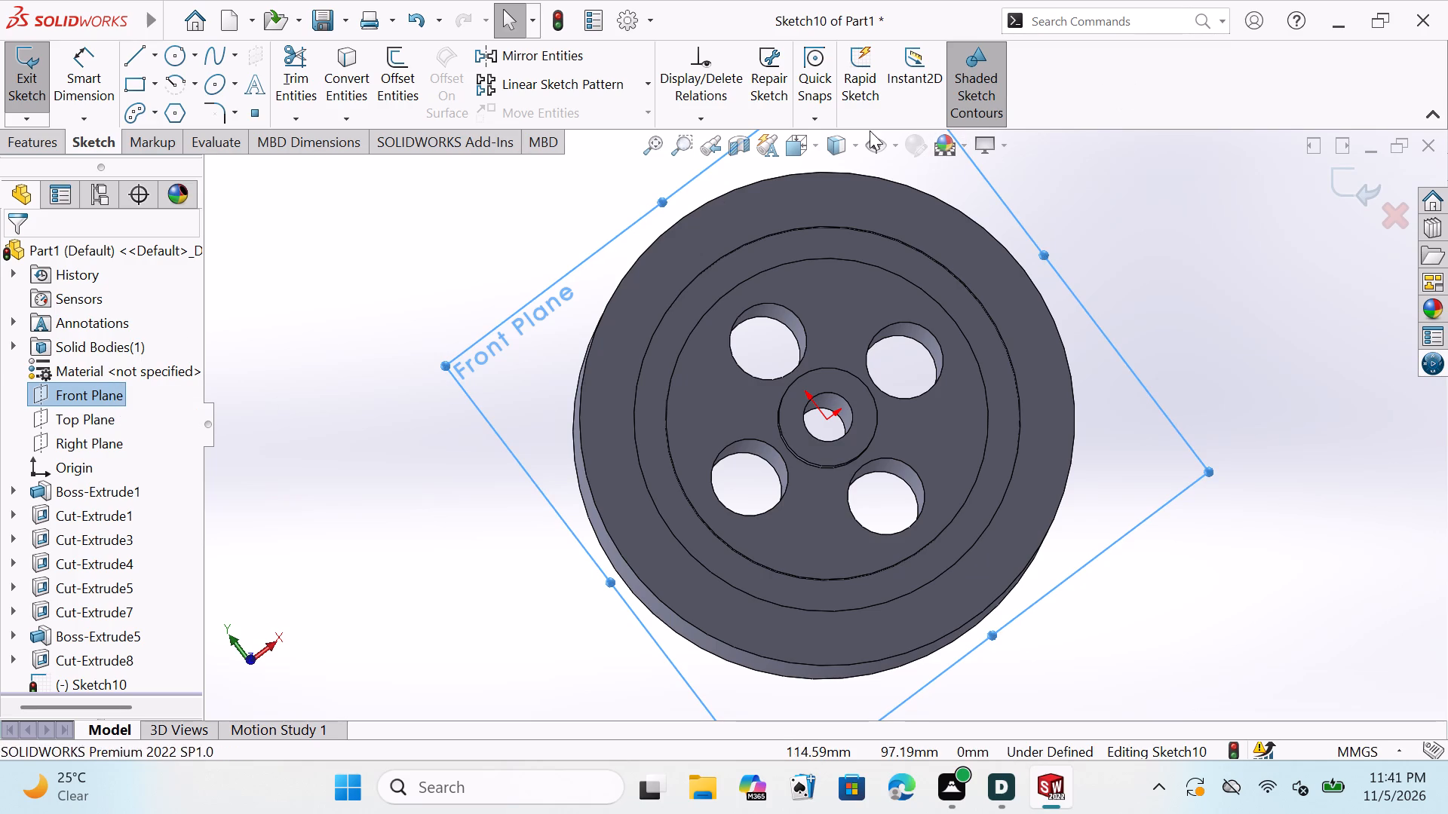
left_click(790, 144)
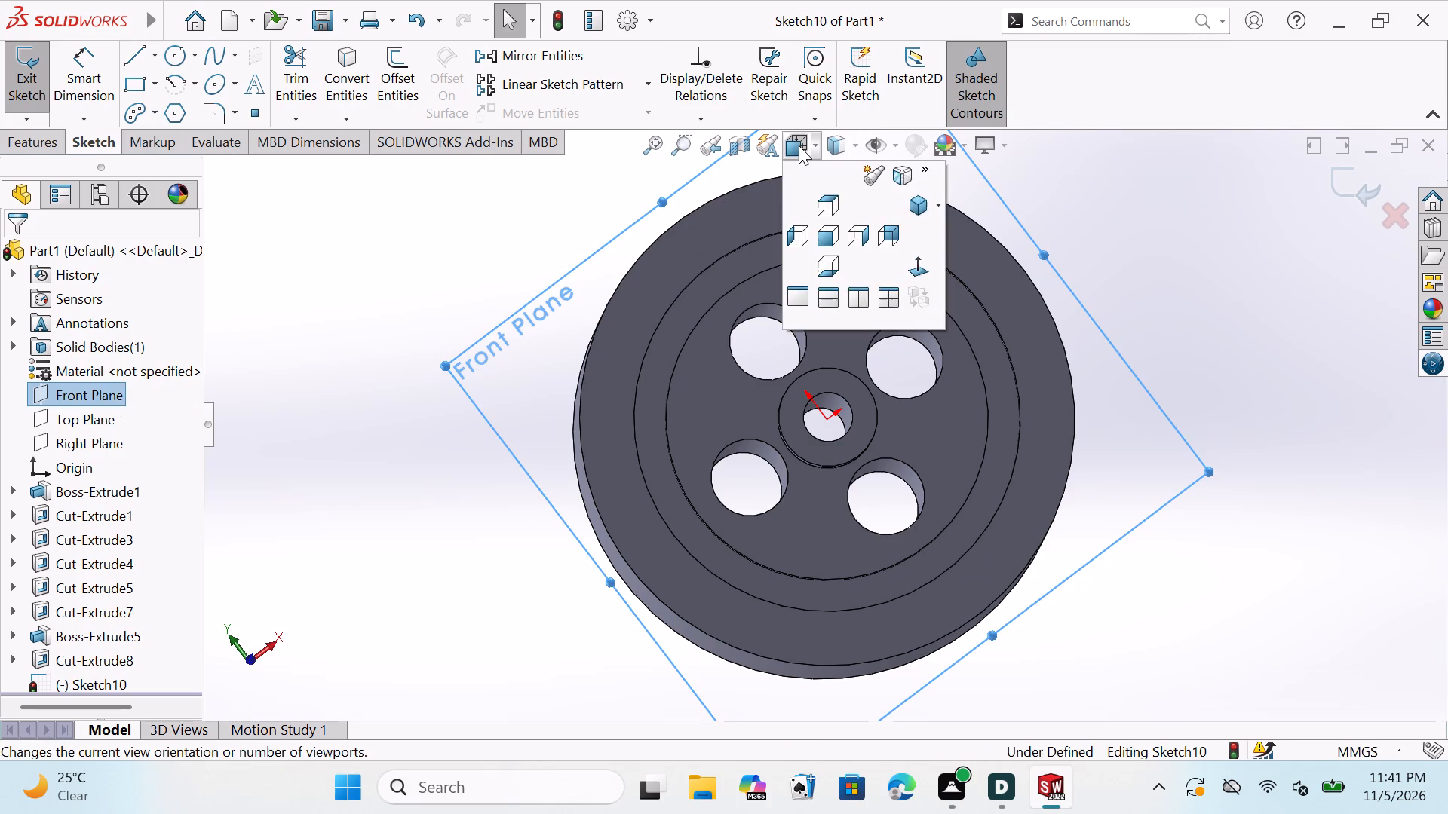
left_click(799, 145)
left_click(802, 142)
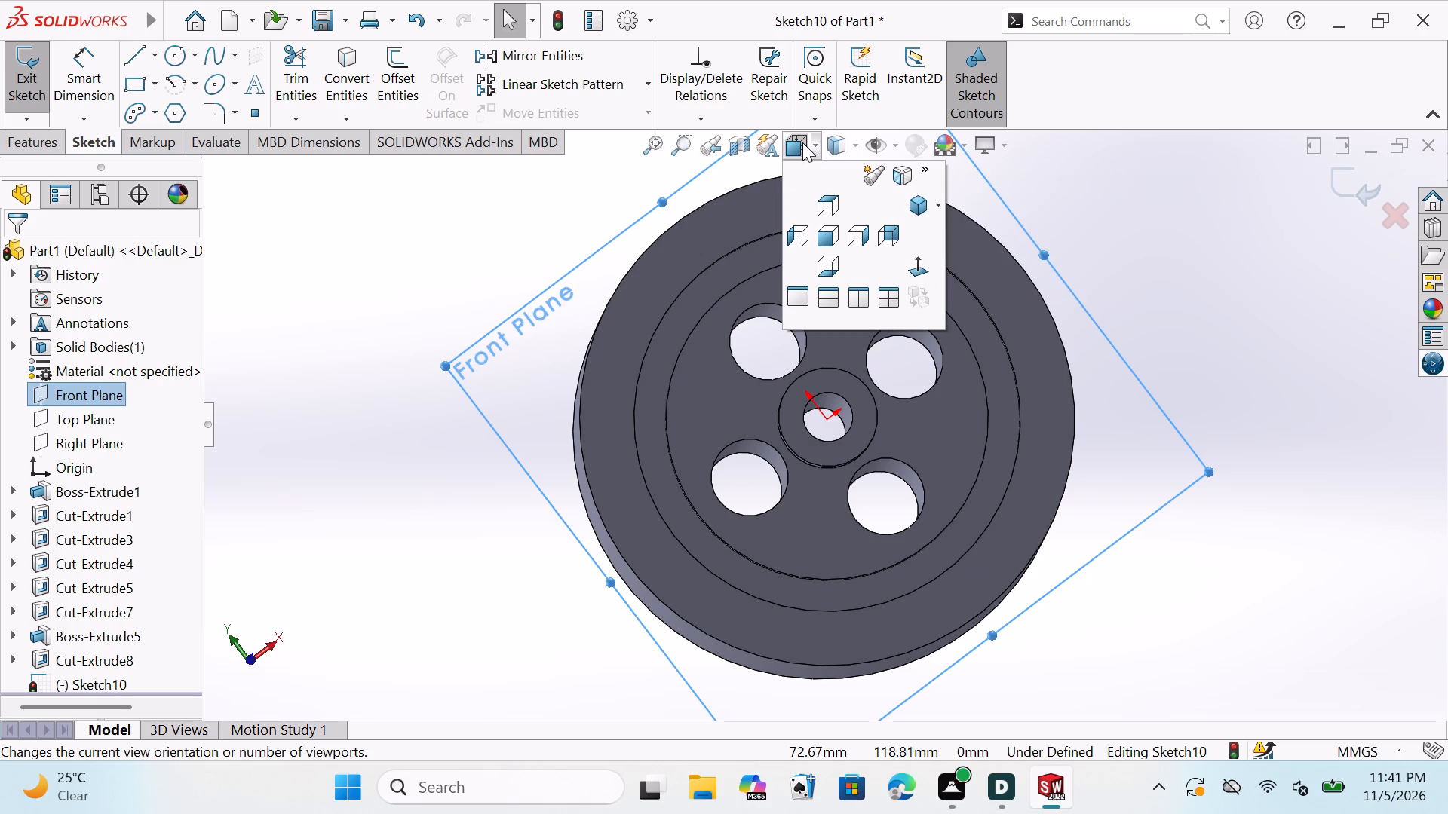
left_click(918, 262)
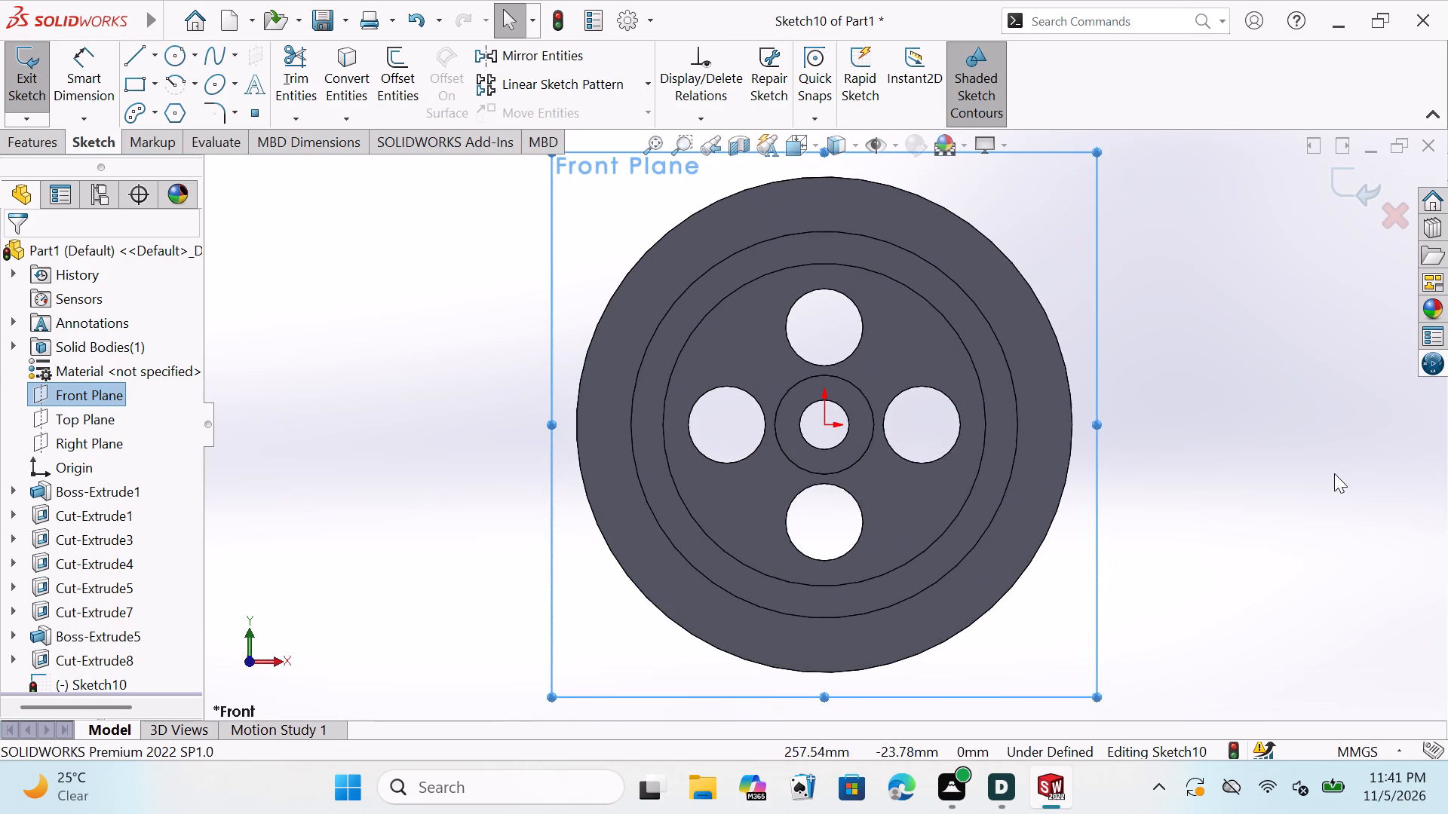
key("Escape")
key("Escape")
key("Escape")
key("Escape")
key("Escape")
key("Escape")
key("Escape")
key("Escape")
key("Escape")
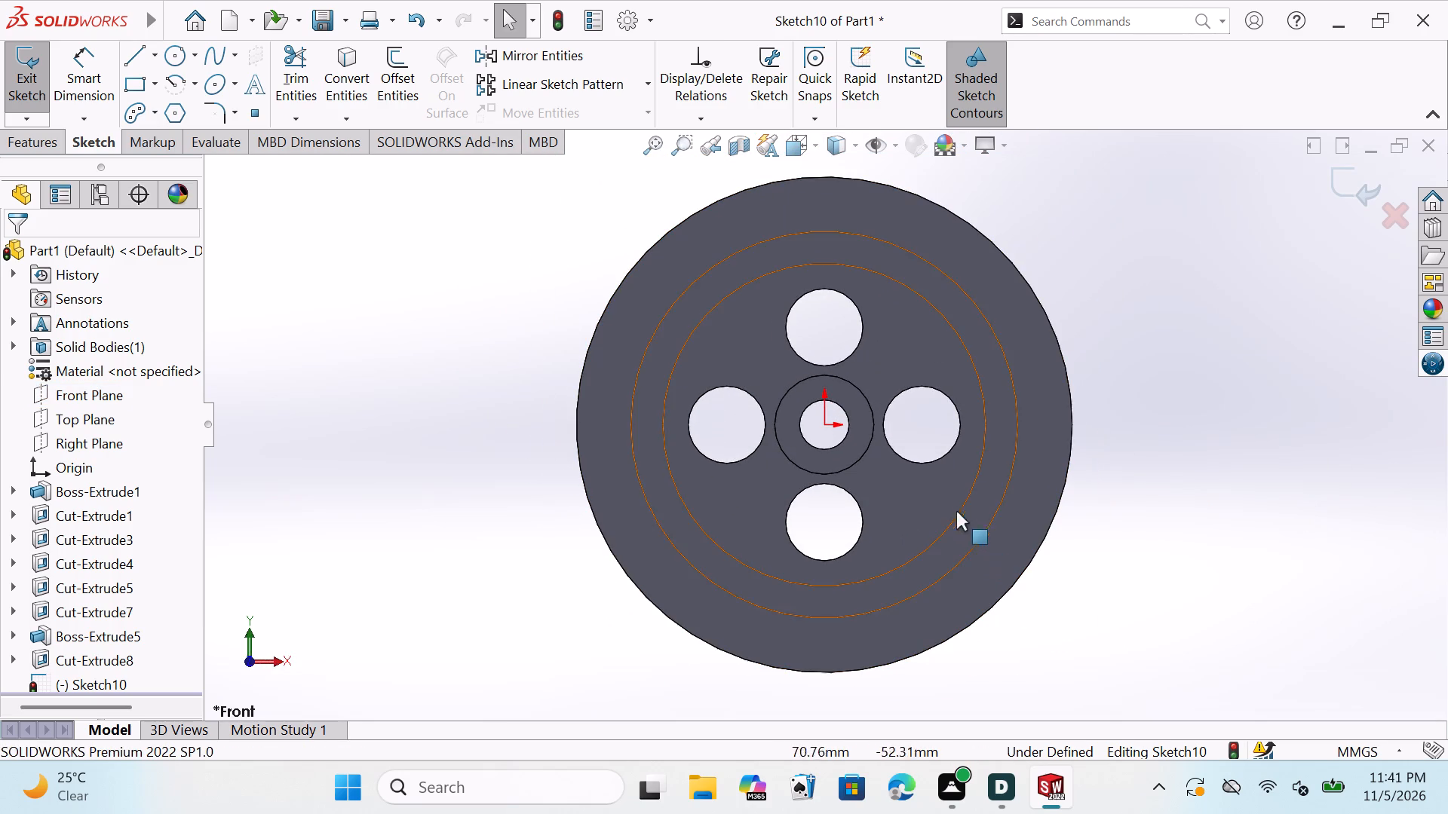
key("Escape")
key("Escape")
key("Escape")
key("Escape")
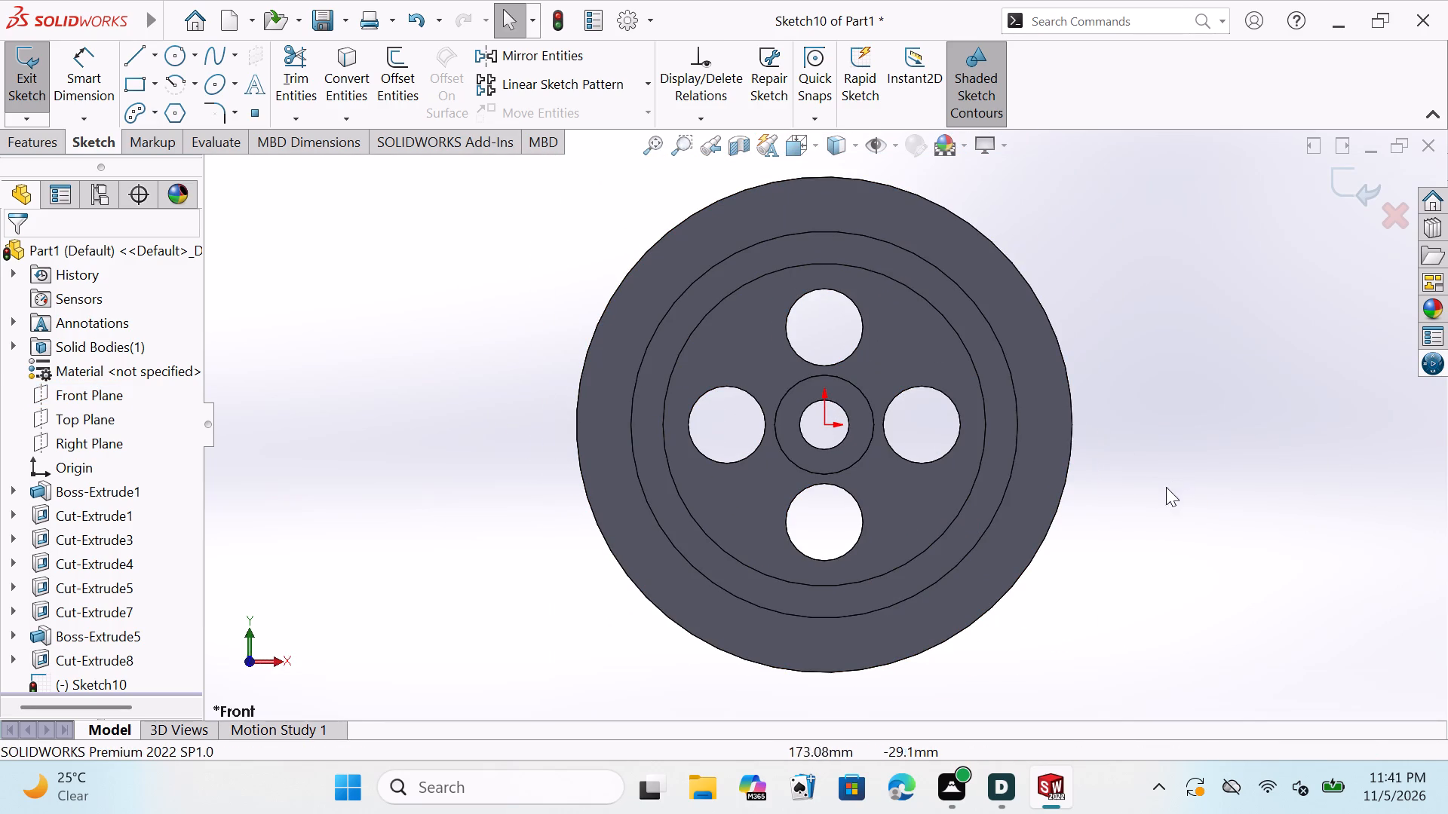
key("Escape")
key("Escape")
key("Escape")
key("Escape")
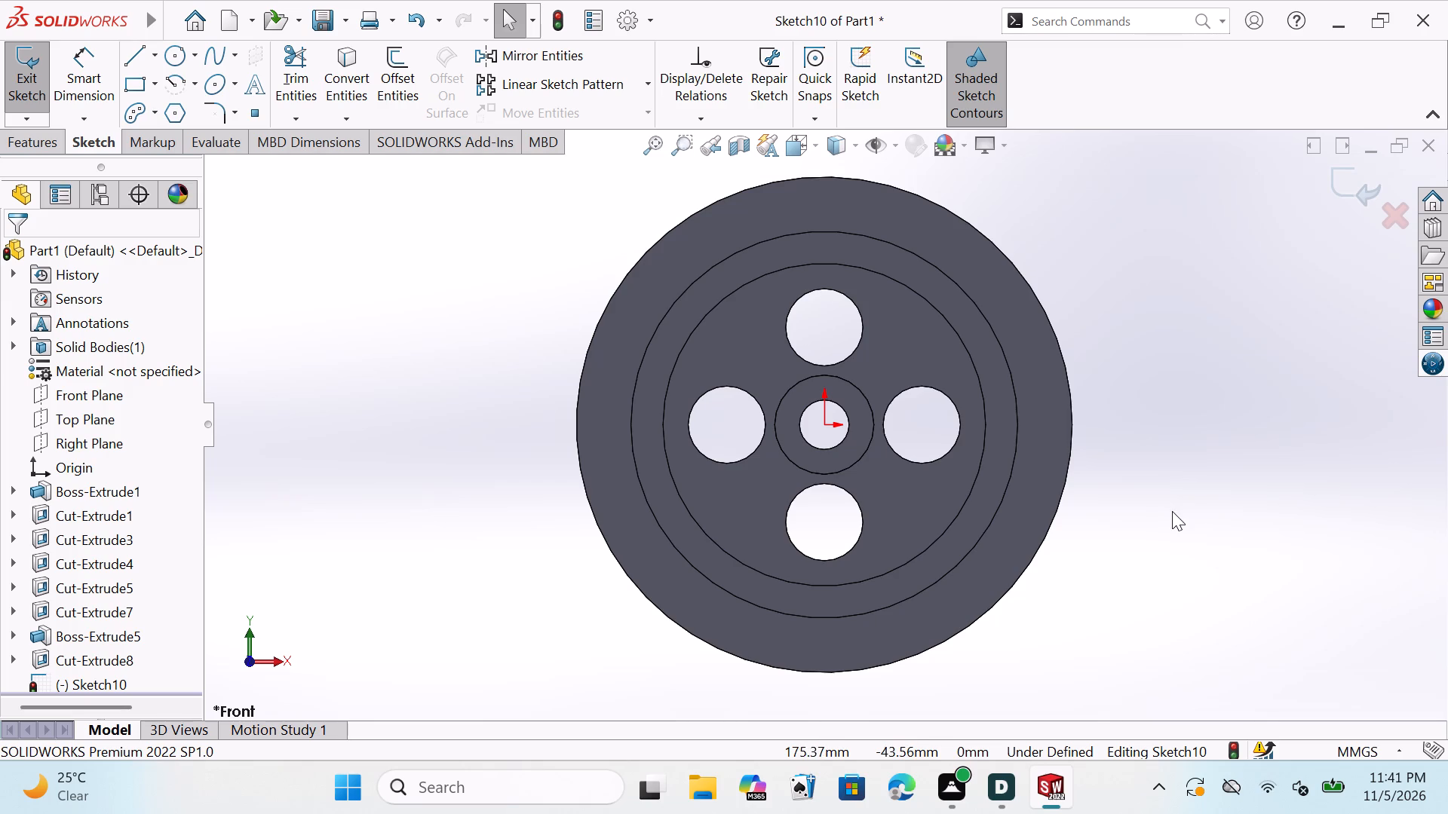
key("Escape")
key("Escape")
key("Escape")
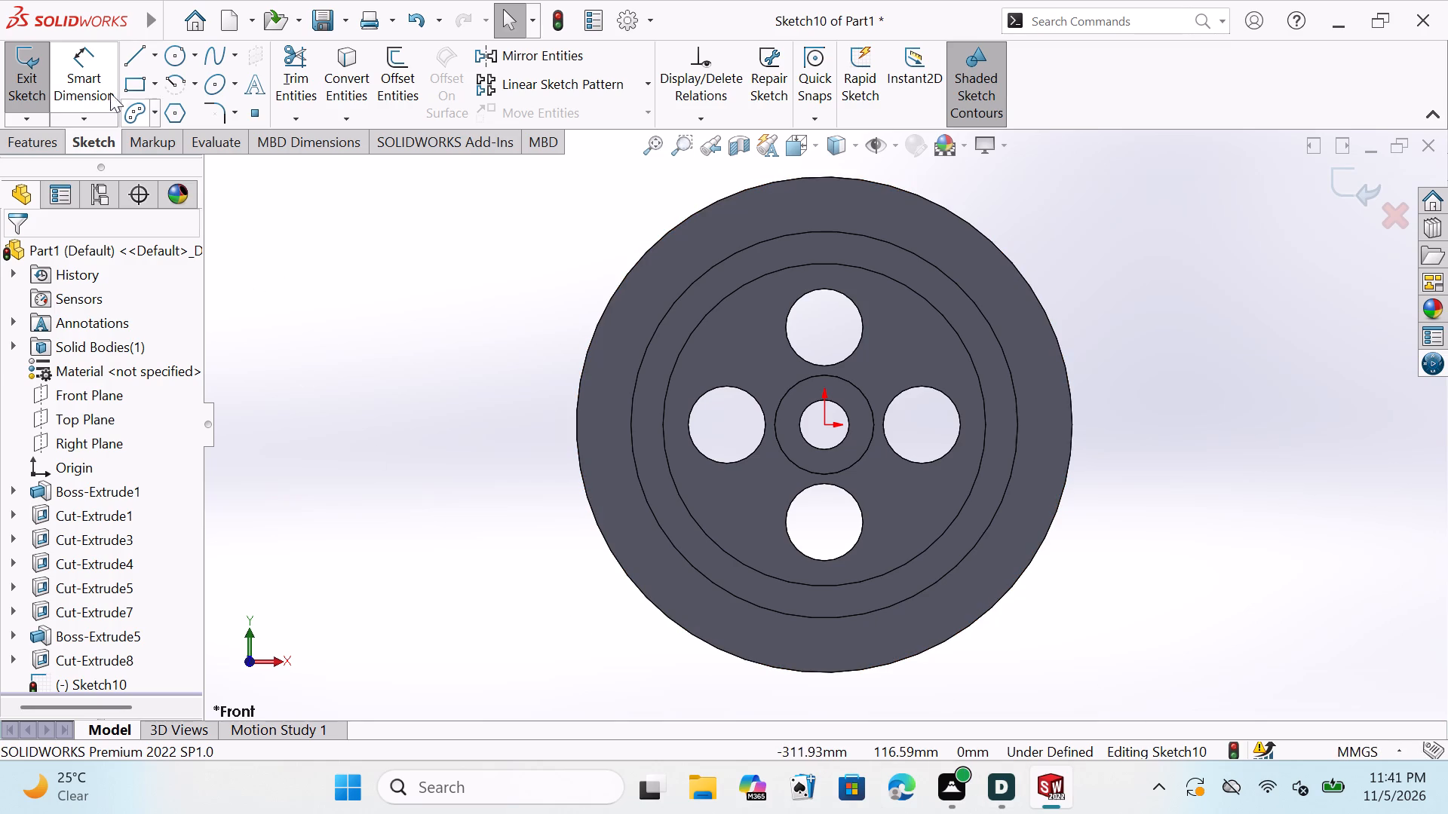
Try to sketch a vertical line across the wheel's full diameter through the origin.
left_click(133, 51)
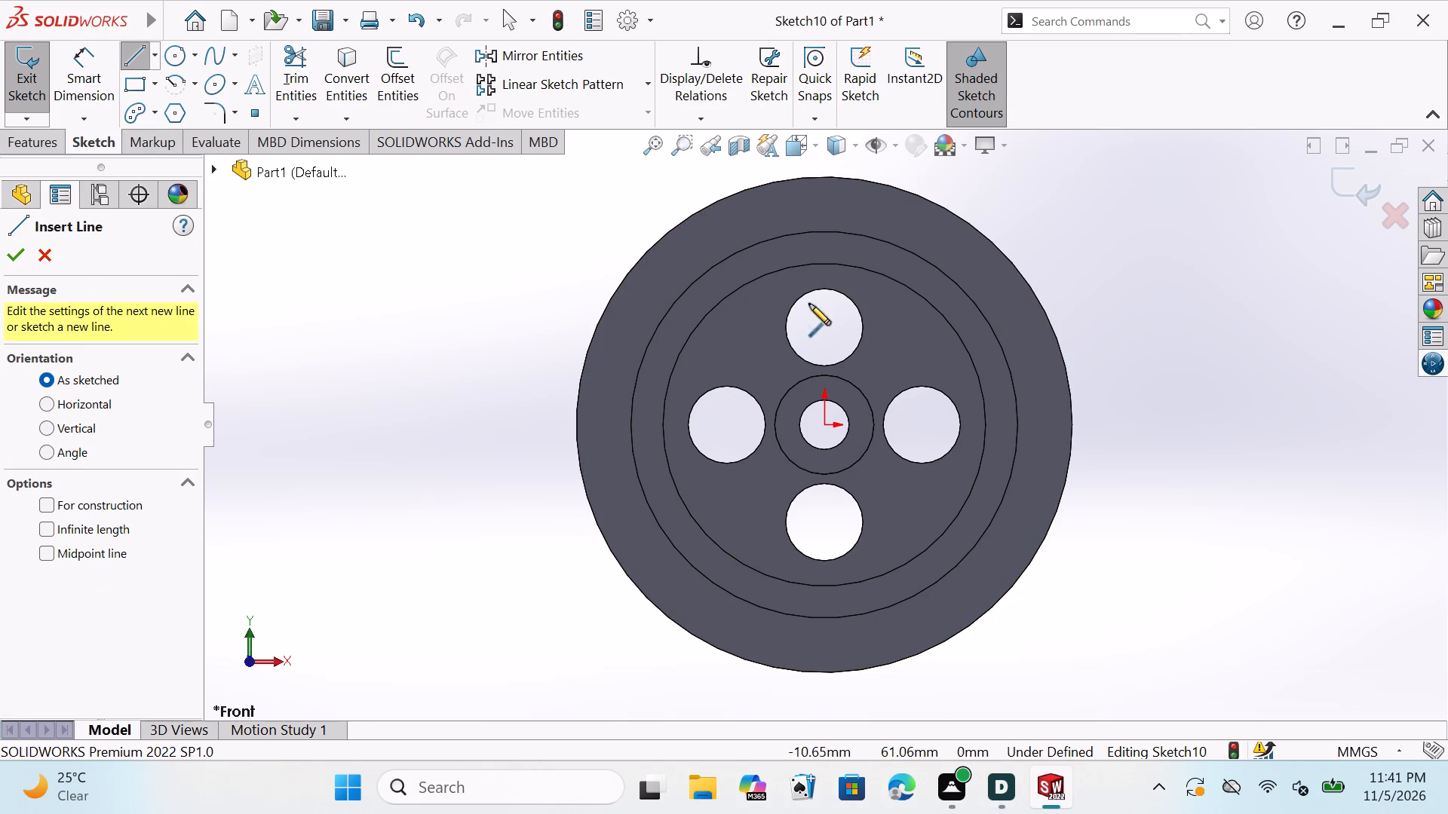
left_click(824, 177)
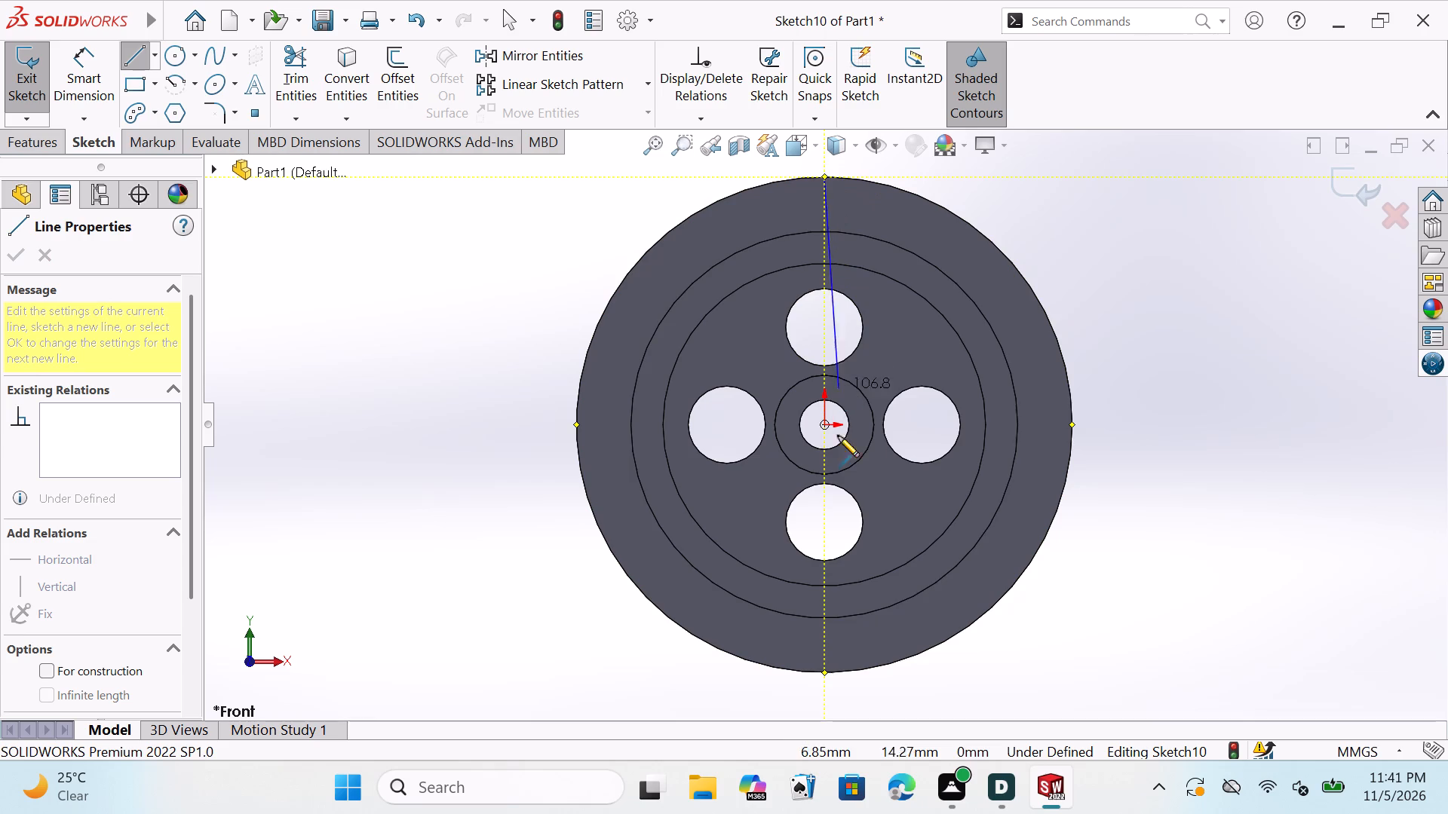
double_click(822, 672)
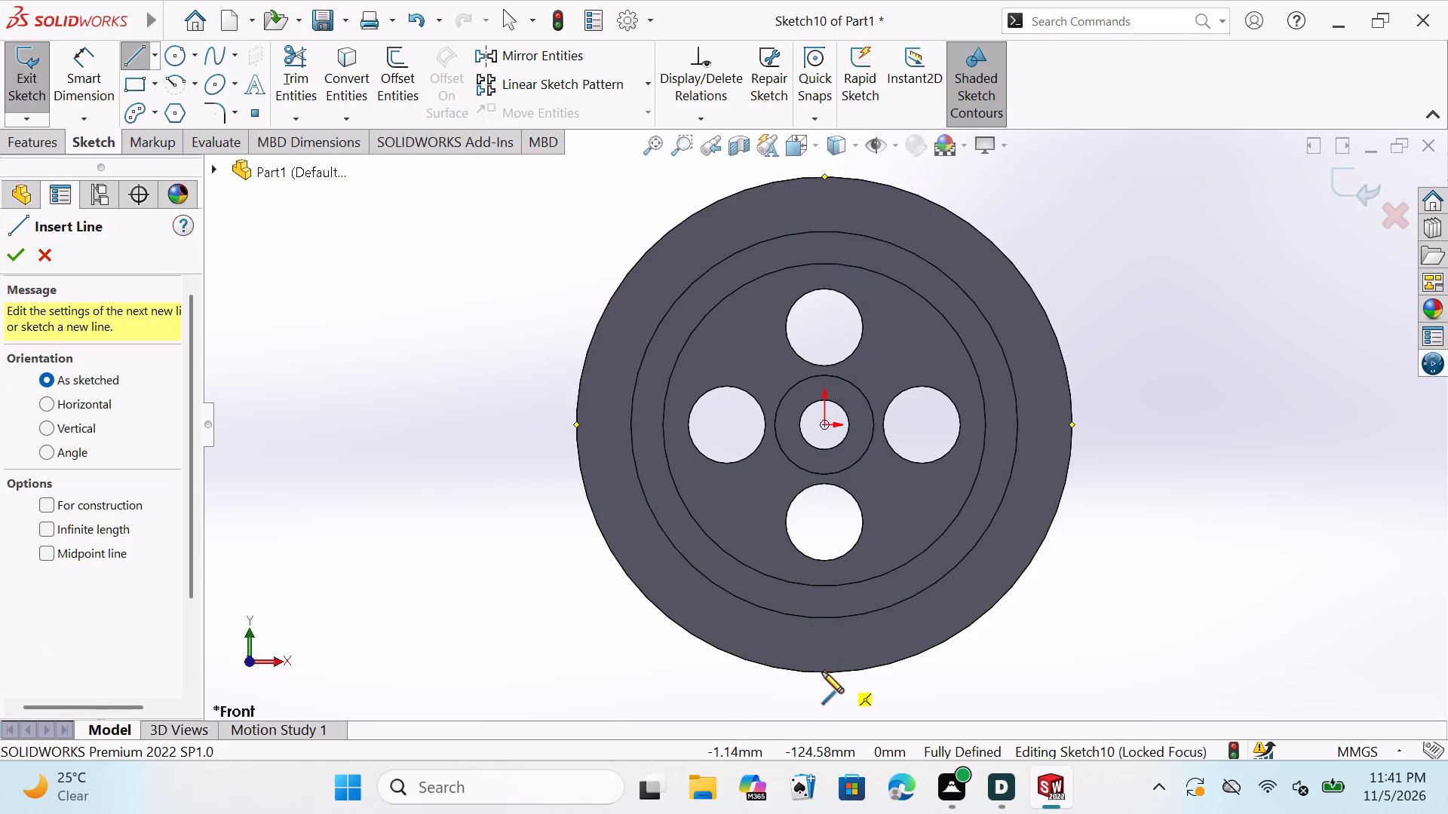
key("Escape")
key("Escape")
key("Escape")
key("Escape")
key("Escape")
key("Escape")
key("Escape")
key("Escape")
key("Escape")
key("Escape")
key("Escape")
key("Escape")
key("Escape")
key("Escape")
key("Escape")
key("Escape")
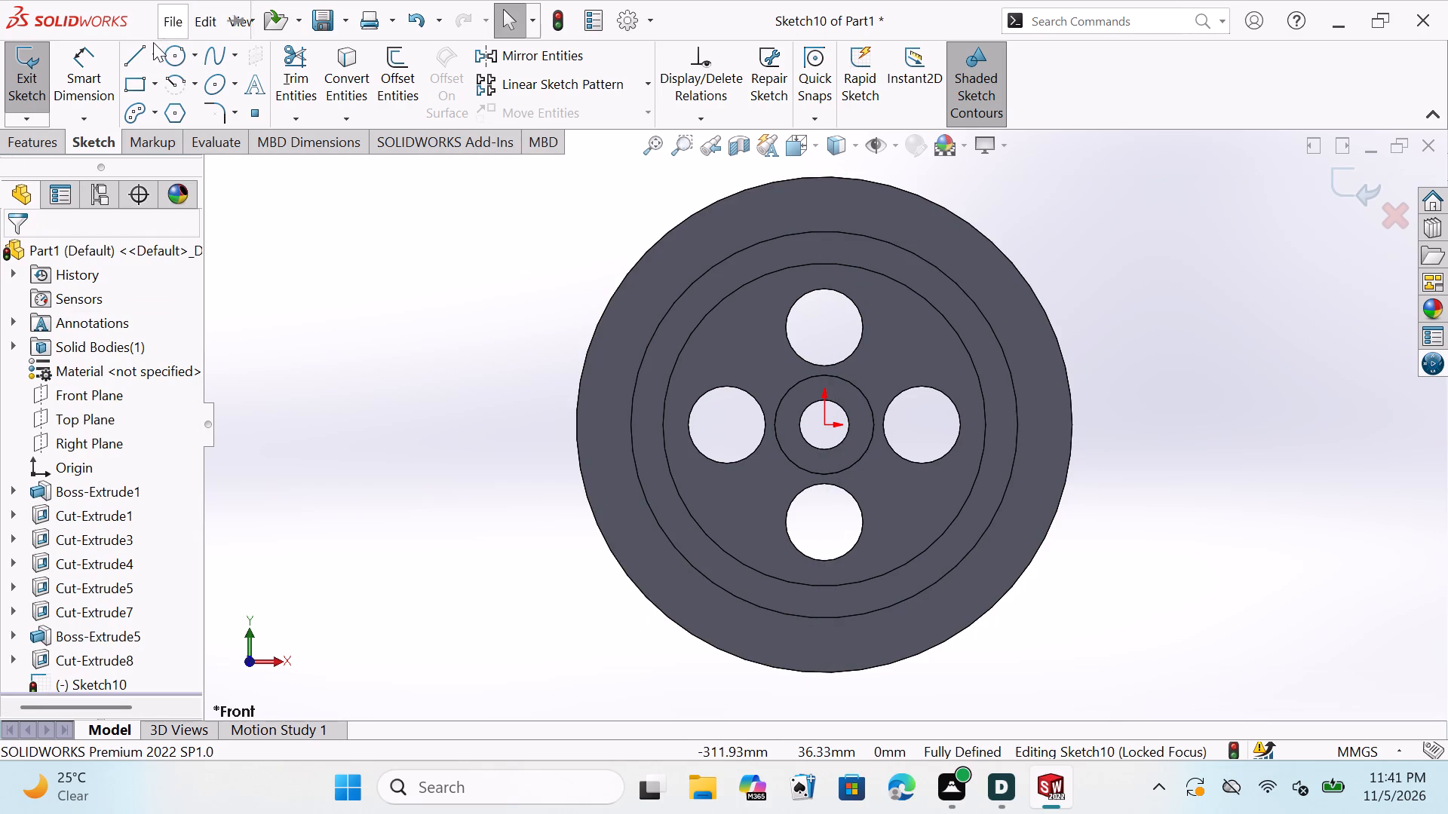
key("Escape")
Sketch a vertical line through the origin, spanning the wheel's outer circle from its top point to its bottom point.
left_click(142, 46)
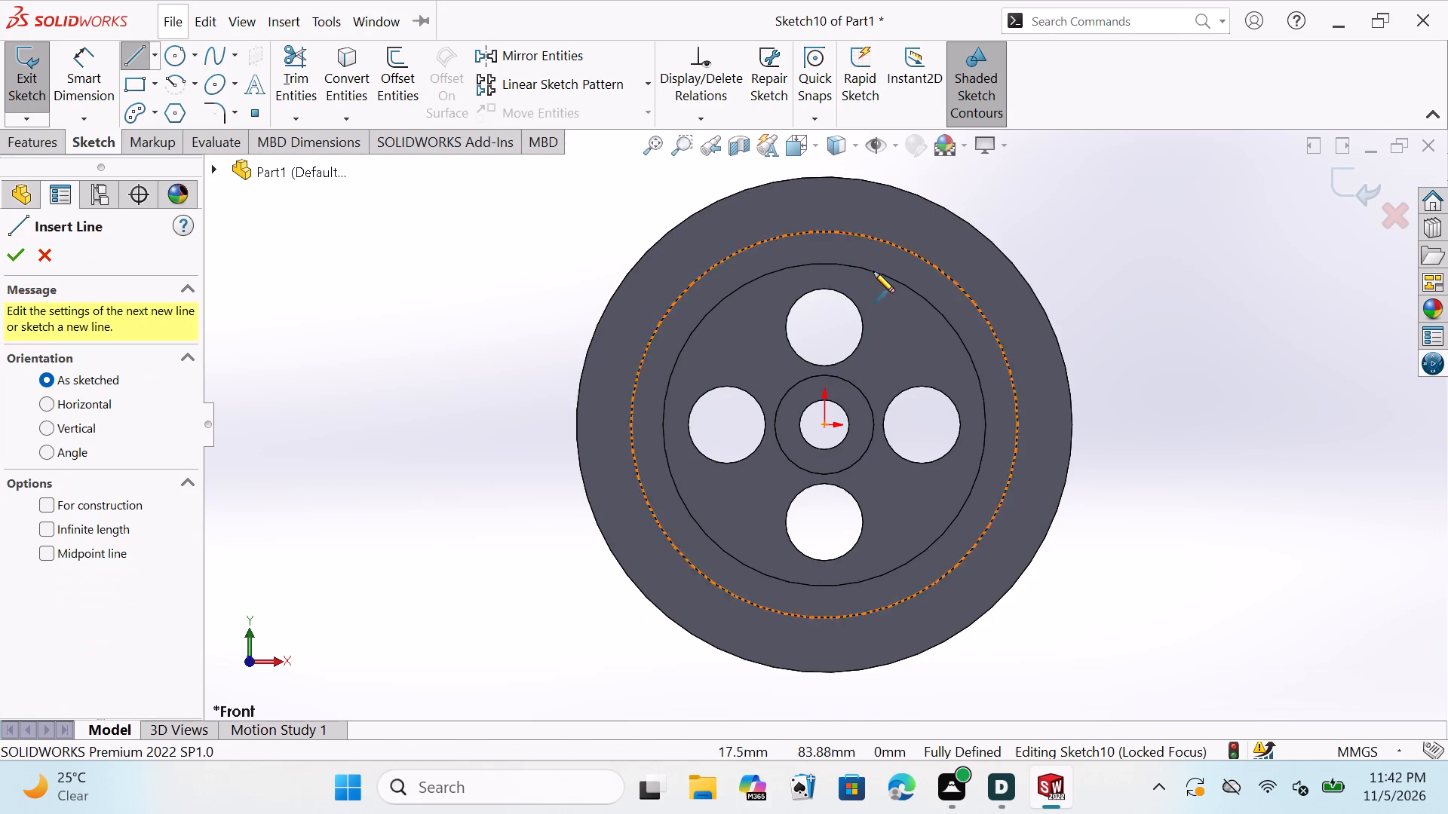
left_click(825, 176)
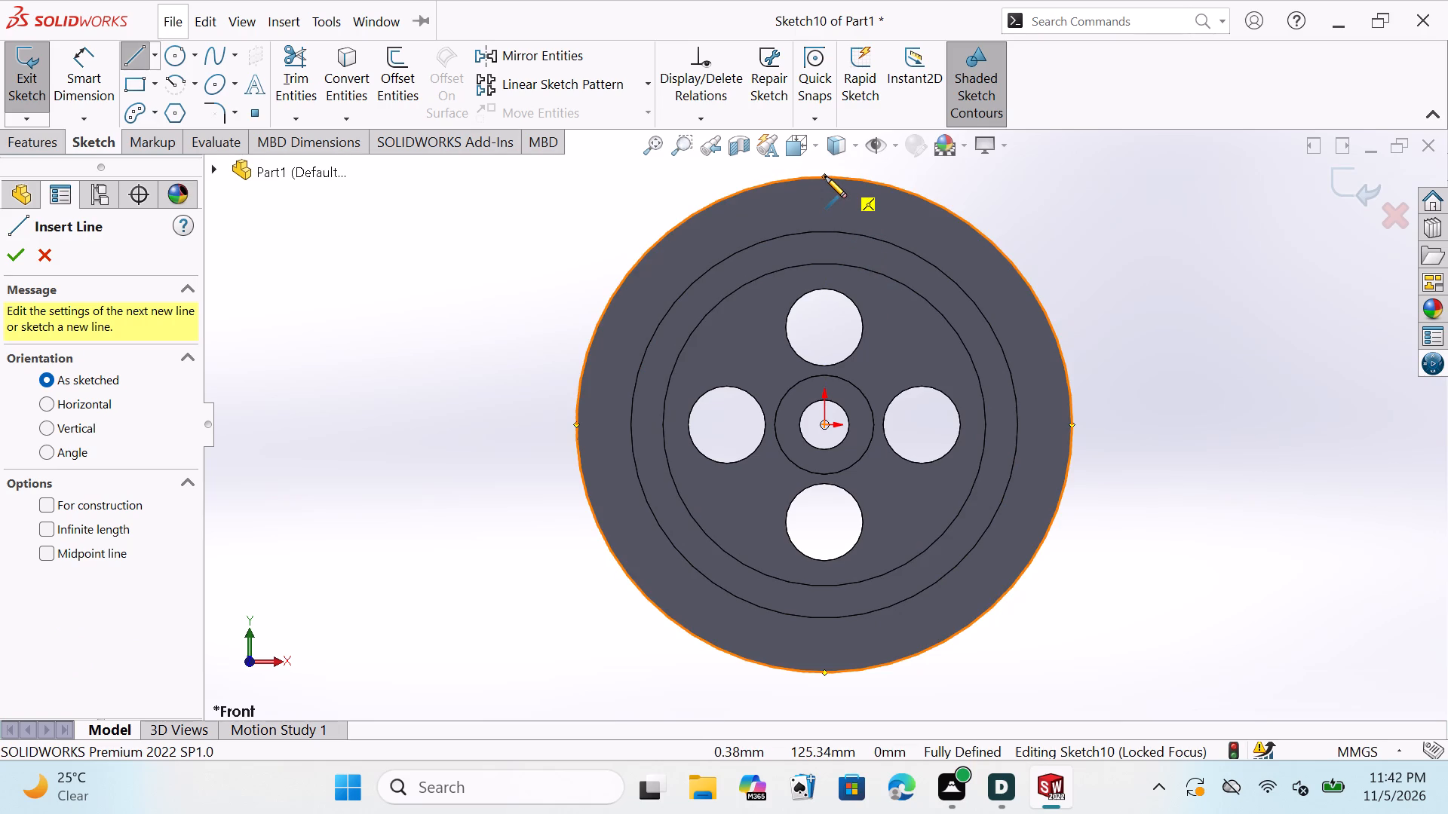
left_click(825, 674)
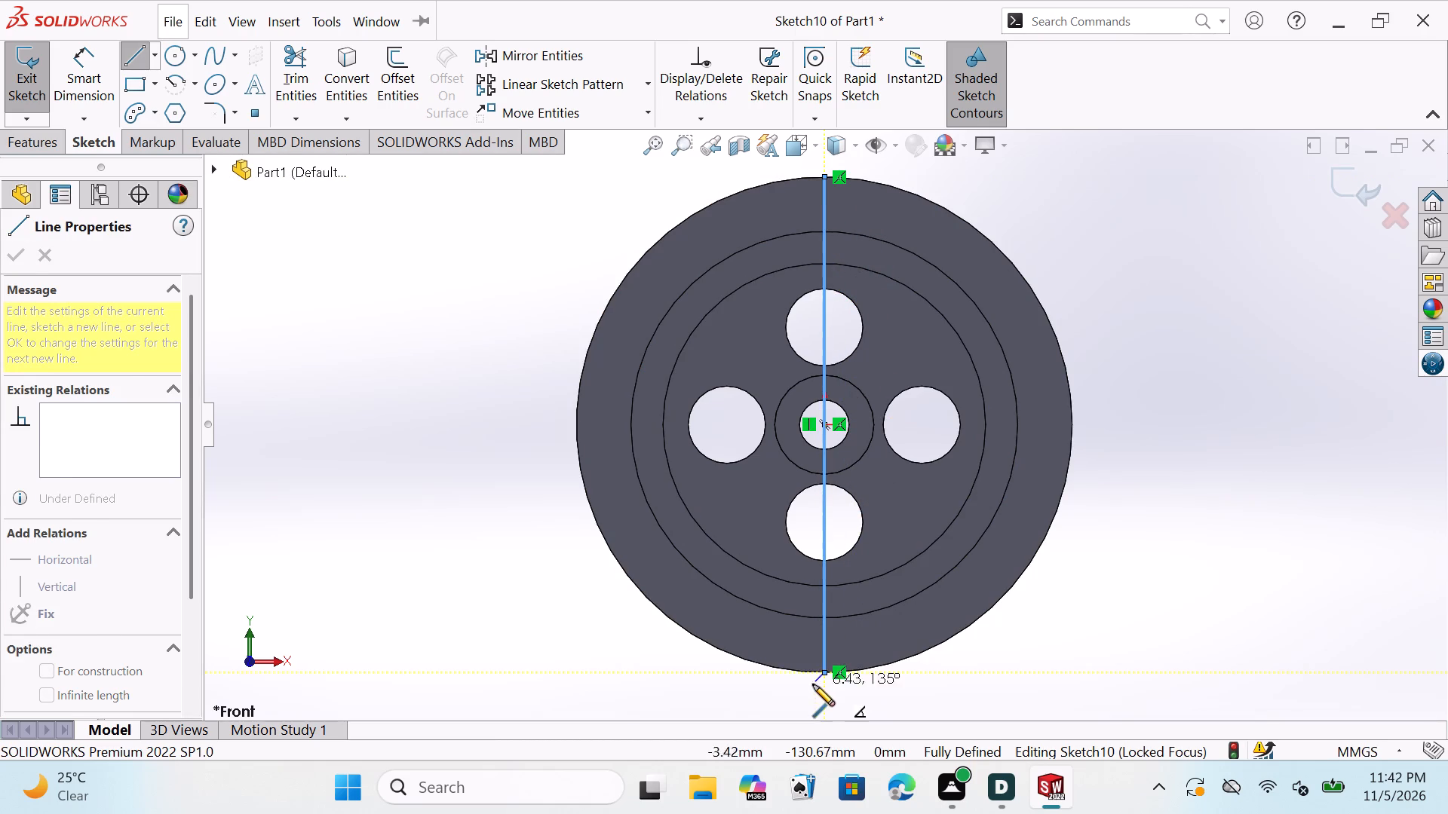
key("Escape")
key("Escape")
key("Escape")
key("Escape")
key("Escape")
key("Escape")
key("Escape")
key("Escape")
key("Escape")
key("Escape")
key("Escape")
key("Escape")
key("Escape")
key("Escape")
key("Escape")
key("Escape")
key("Escape")
key("Escape")
key("Escape")
key("Escape")
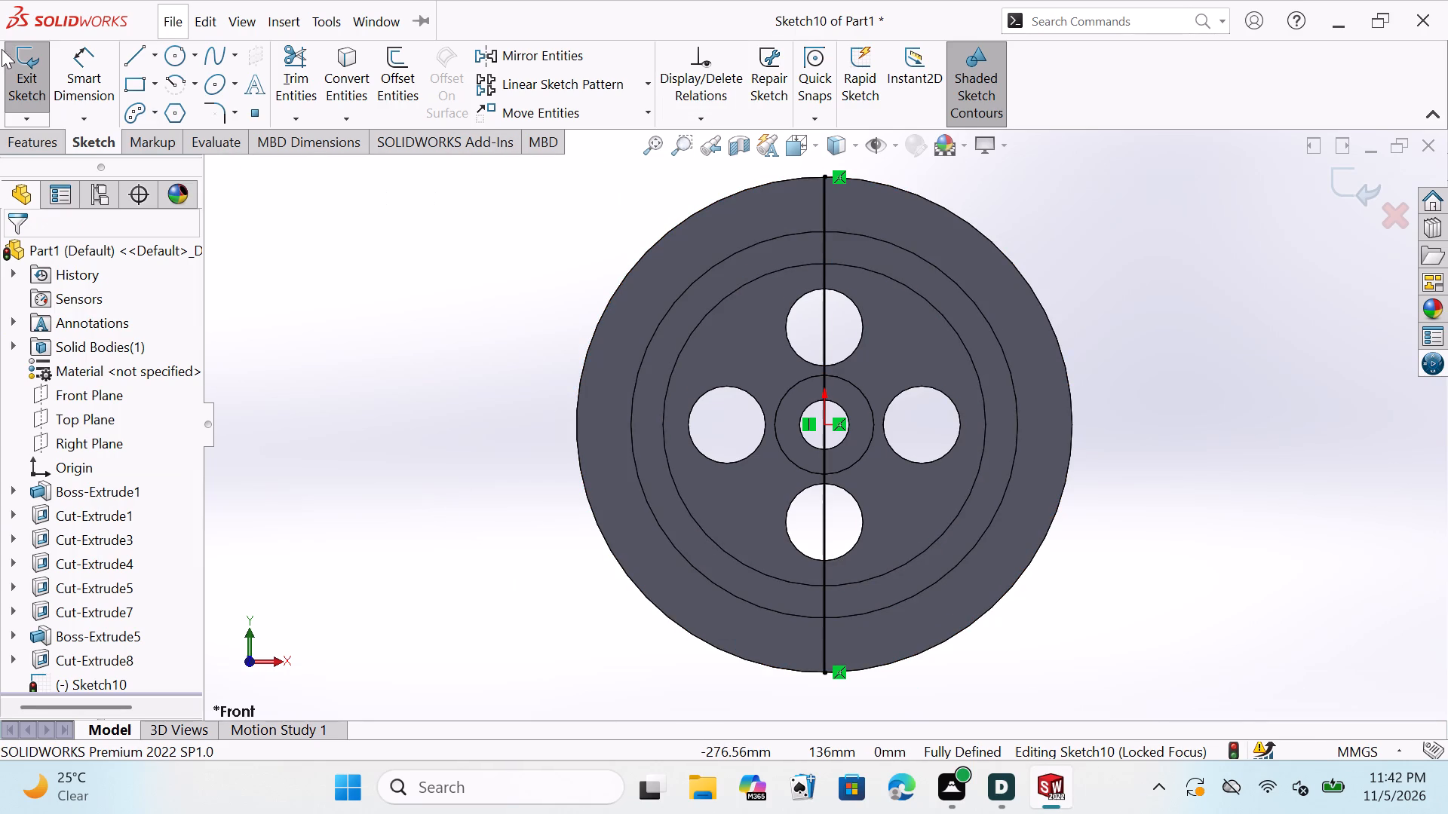
Sketch a horizontal line about 250 mm long through the origin, spanning the wheel's outer circle from its leftmost to rightmost point.
left_click(138, 50)
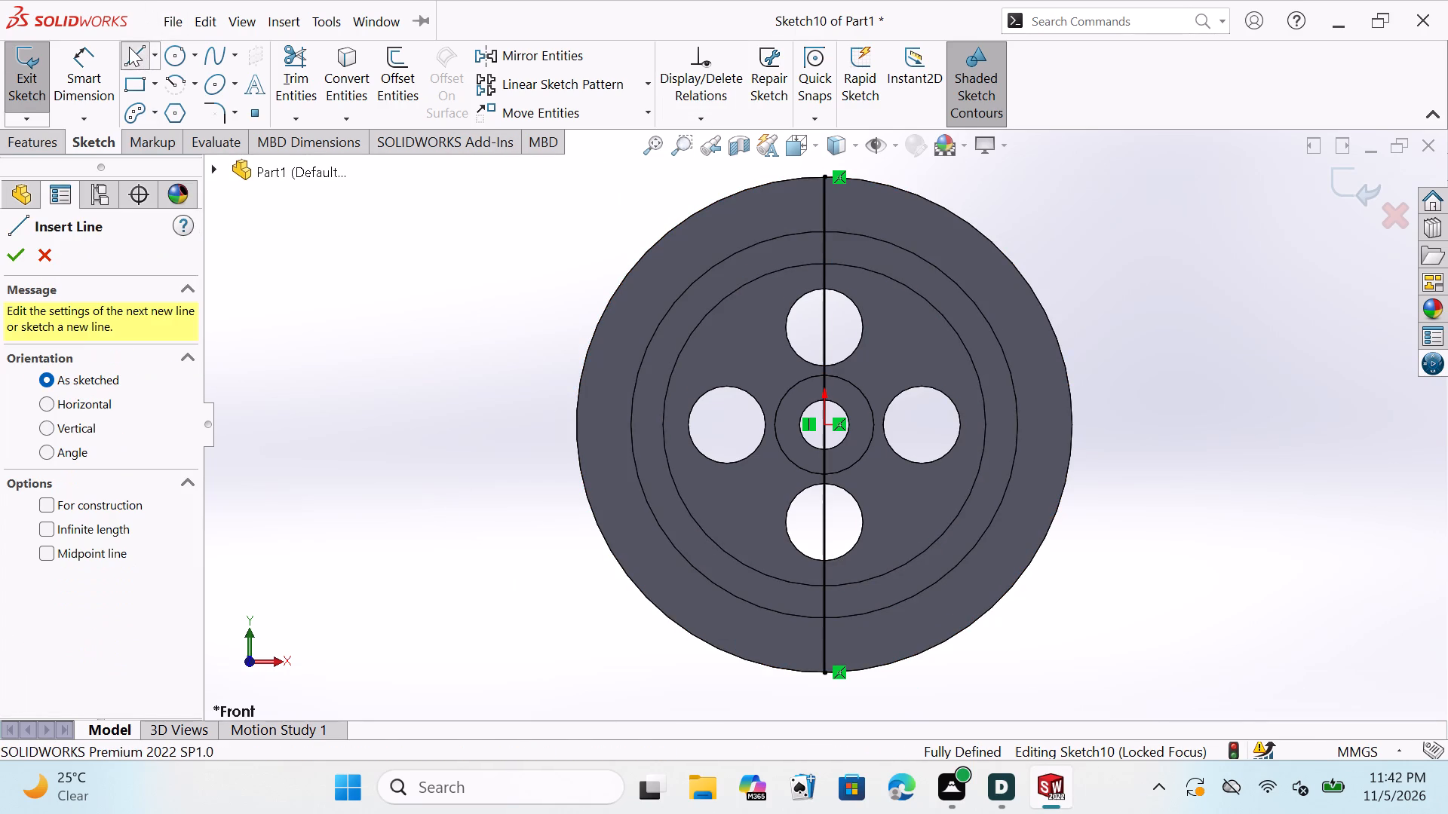
left_click(576, 424)
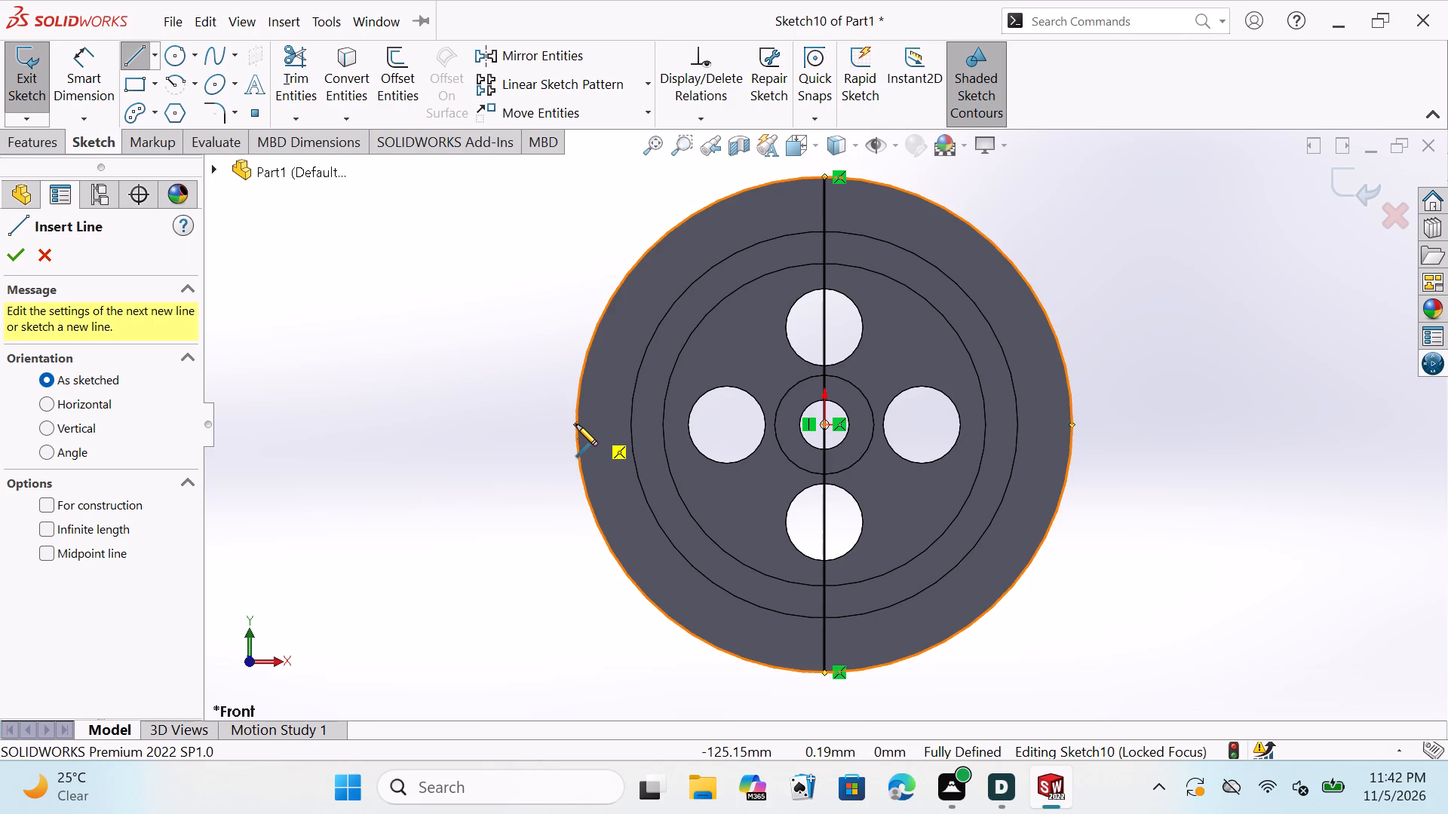
left_click(1073, 424)
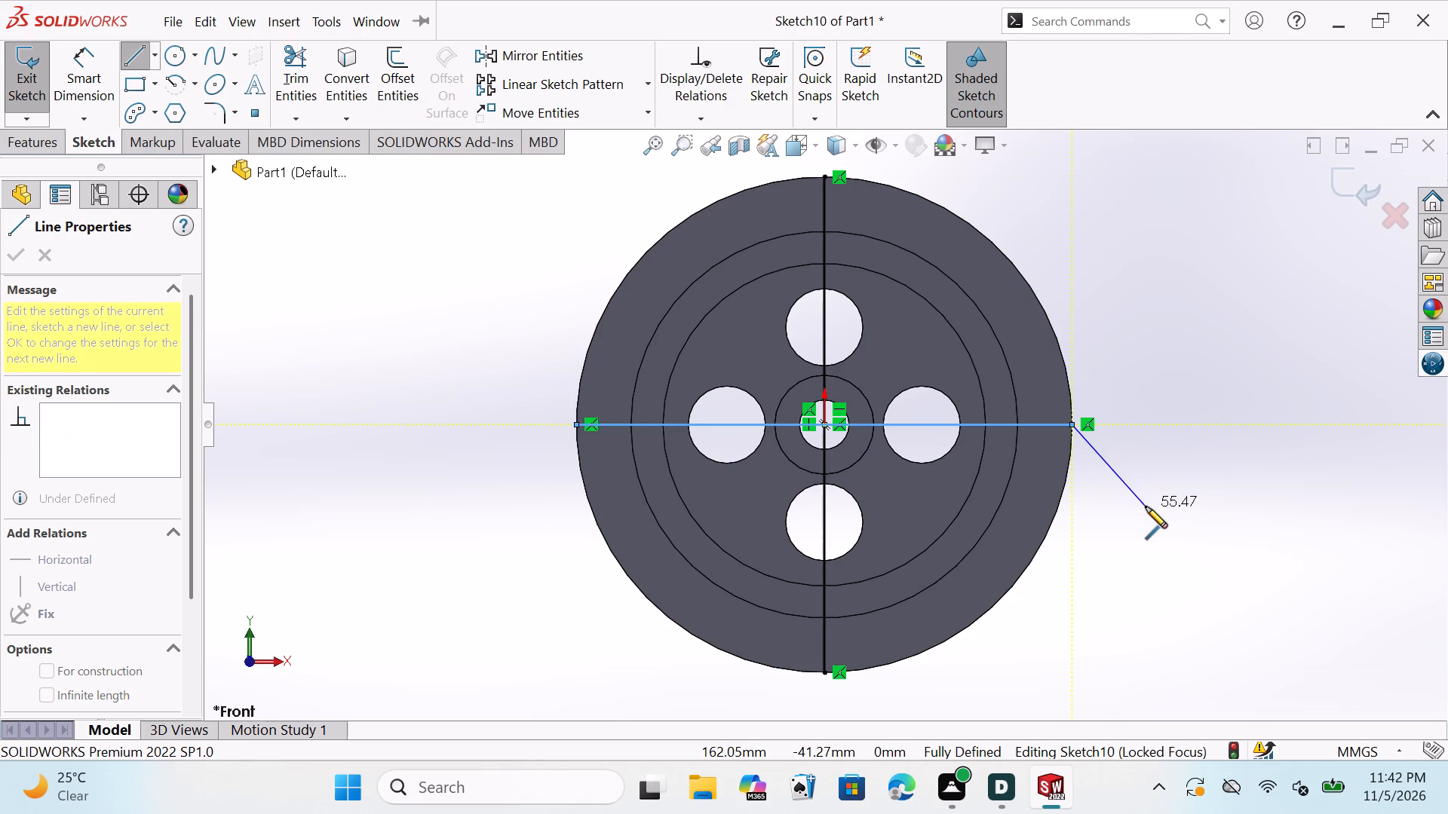
key("Escape")
key("Escape")
key("Escape")
key("Escape")
key("Escape")
key("Escape")
key("Escape")
key("Escape")
key("Escape")
key("Escape")
key("Escape")
key("Escape")
key("Escape")
key("Escape")
key("Escape")
key("Escape")
key("Escape")
key("Escape")
key("Escape")
key("Escape")
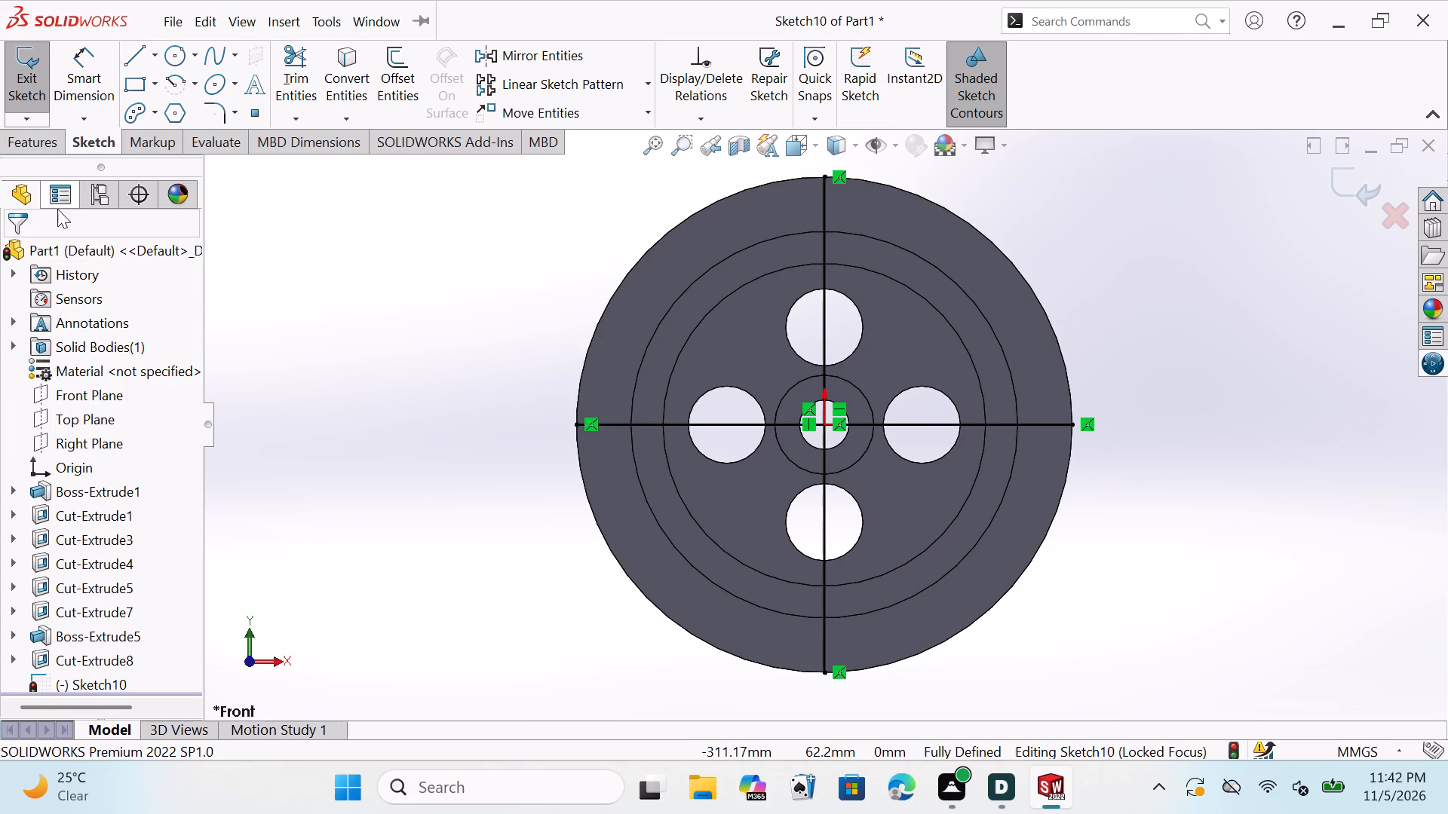
key("Escape")
key("Escape")
key("Escape")
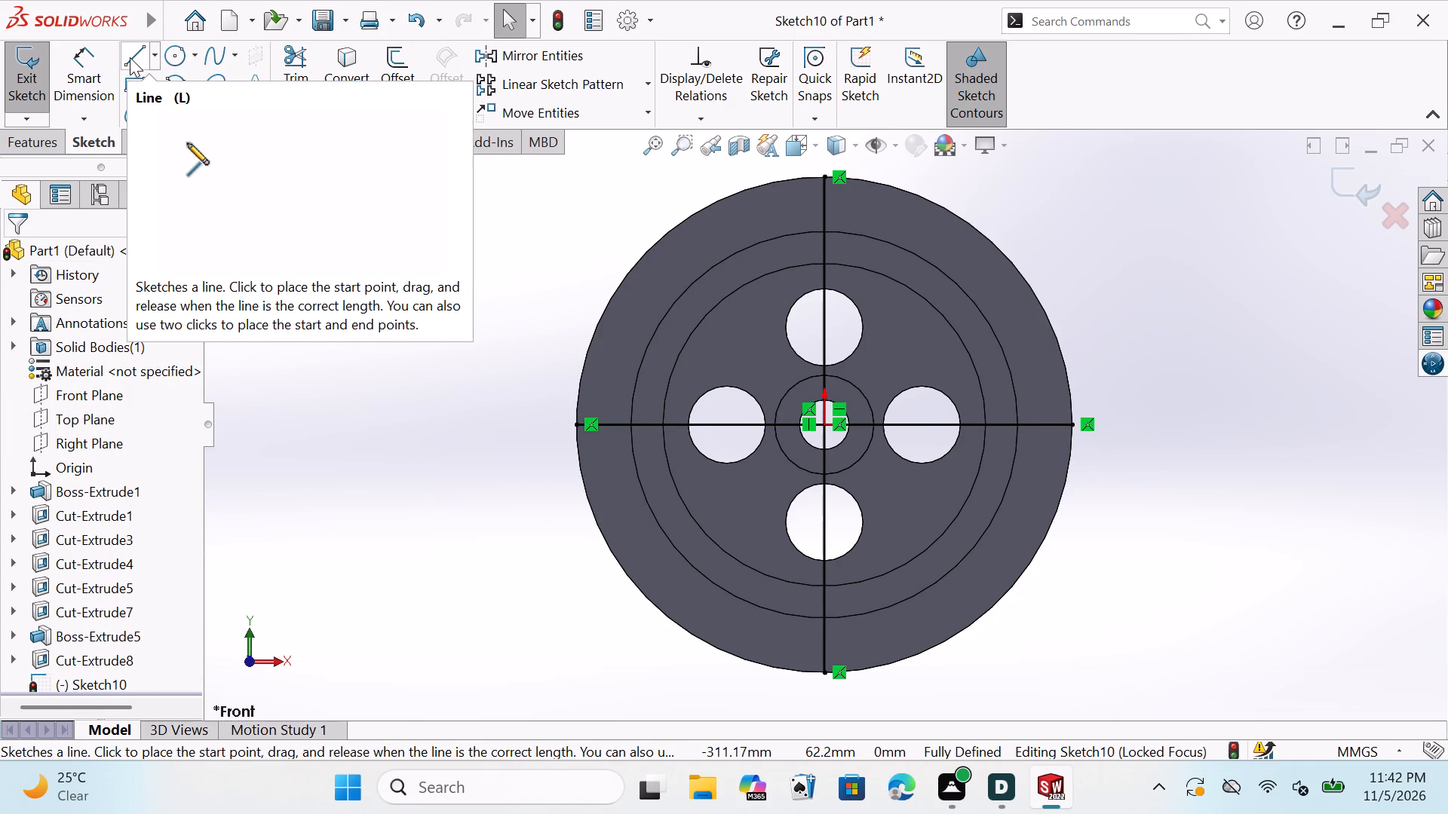
Sketch a 45° diagonal line about 125 mm long from the origin to the upper-right part of the wheel's outer circle.
left_click(130, 57)
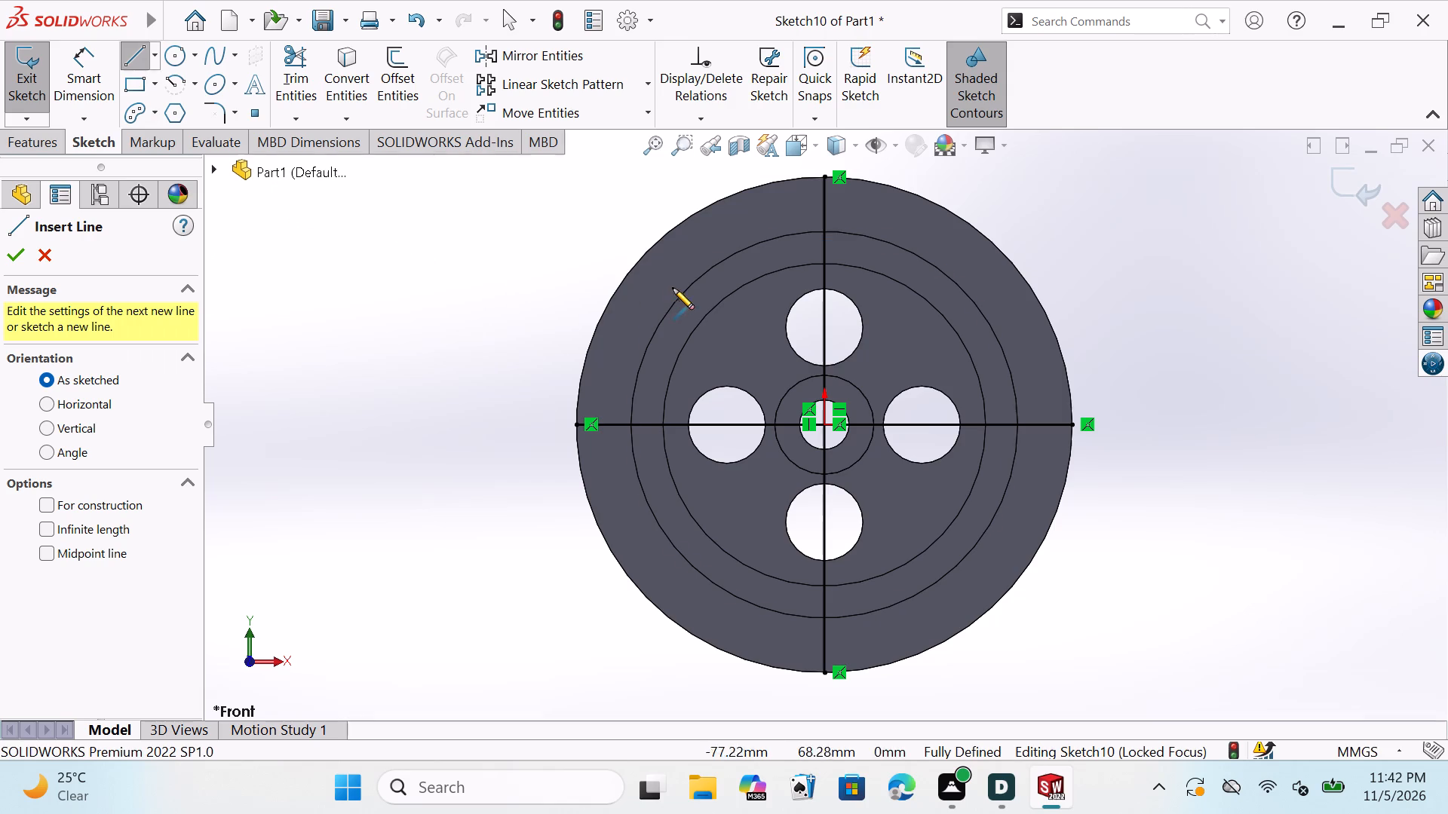
left_click(825, 424)
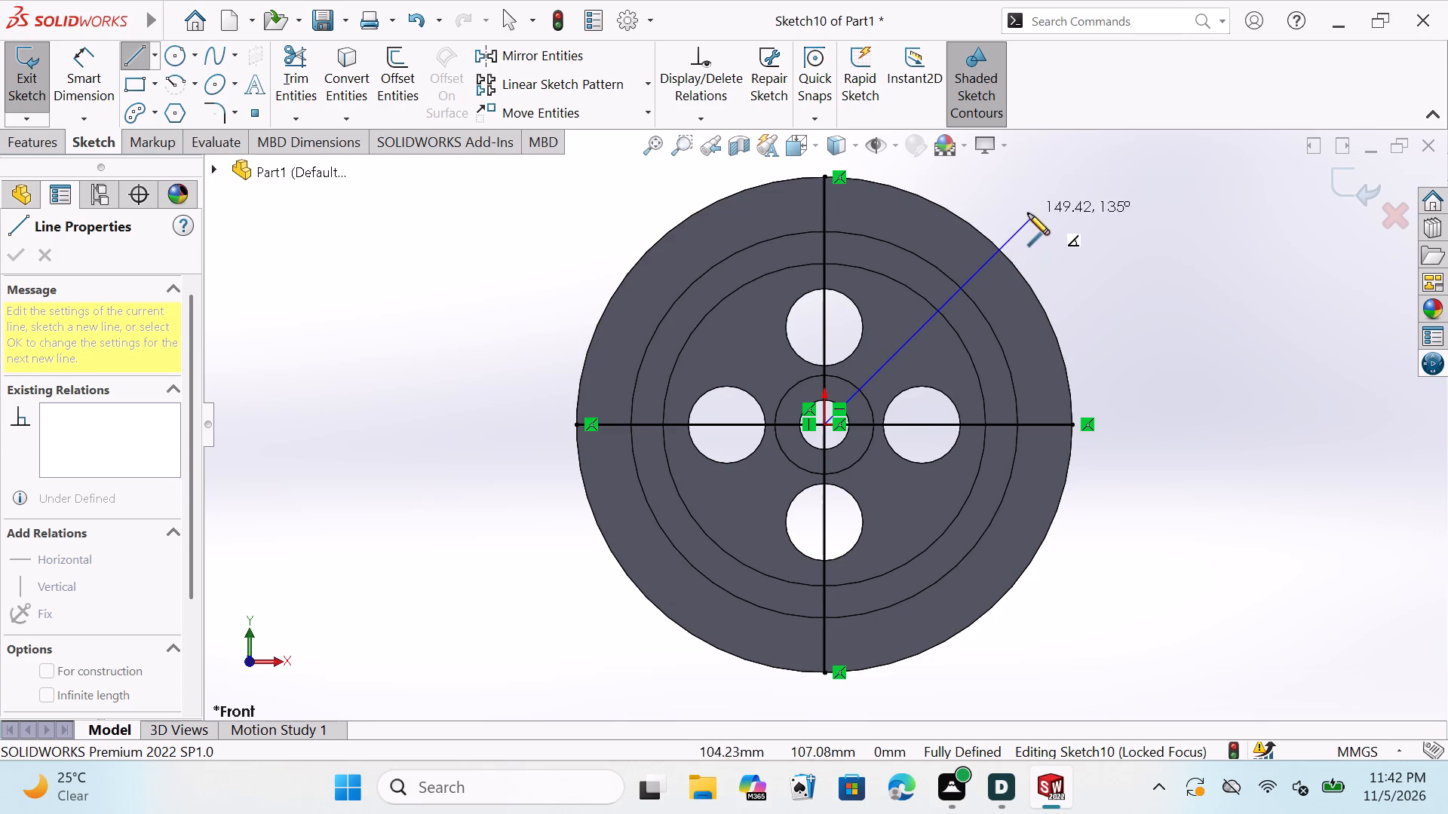
left_click(999, 249)
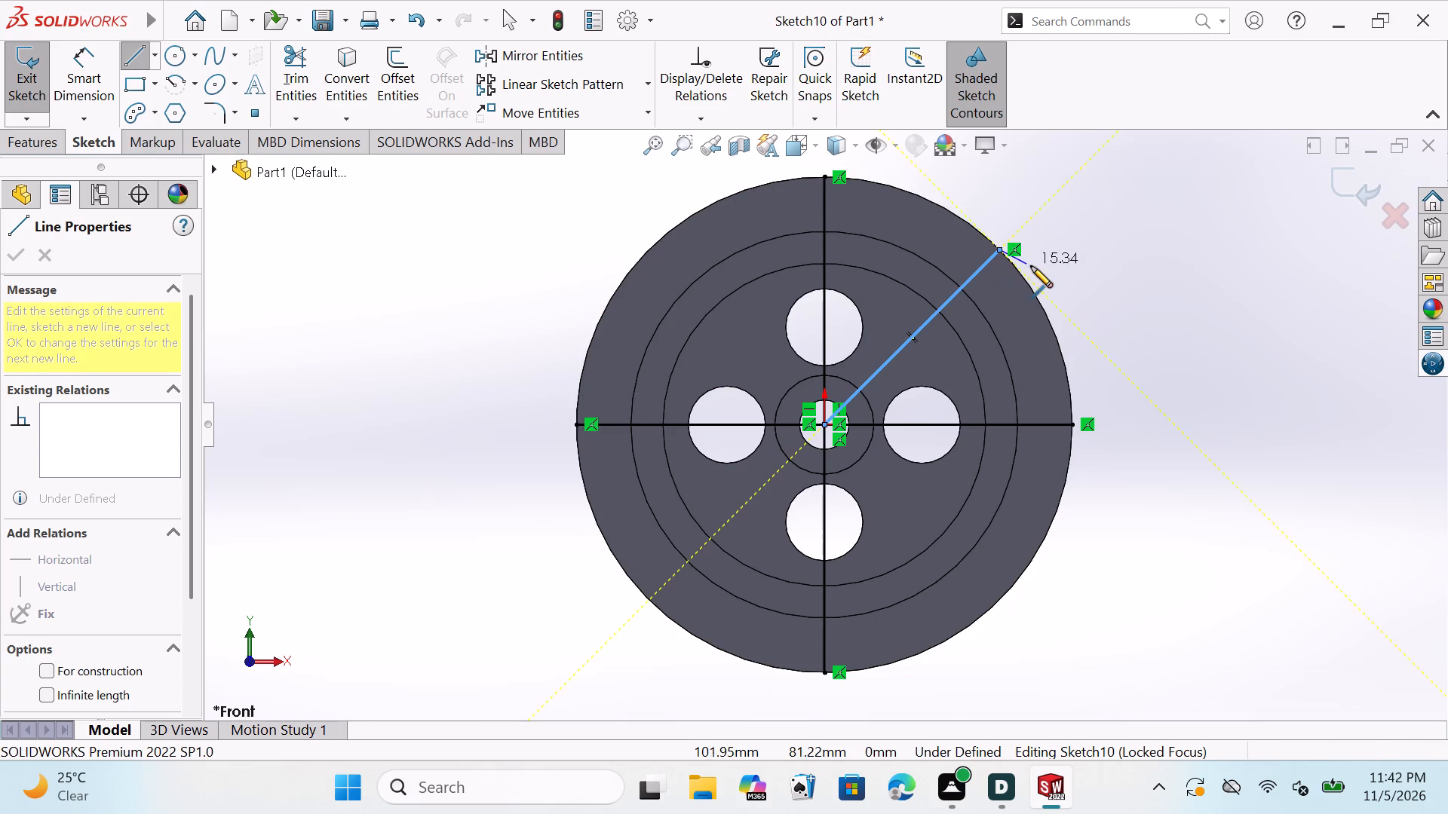
key("Escape")
key("Escape")
key("Escape")
key("Escape")
key("Escape")
key("Escape")
key("Escape")
key("Escape")
key("Escape")
key("Escape")
key("Escape")
key("Escape")
key("Escape")
key("Escape")
key("Escape")
key("Escape")
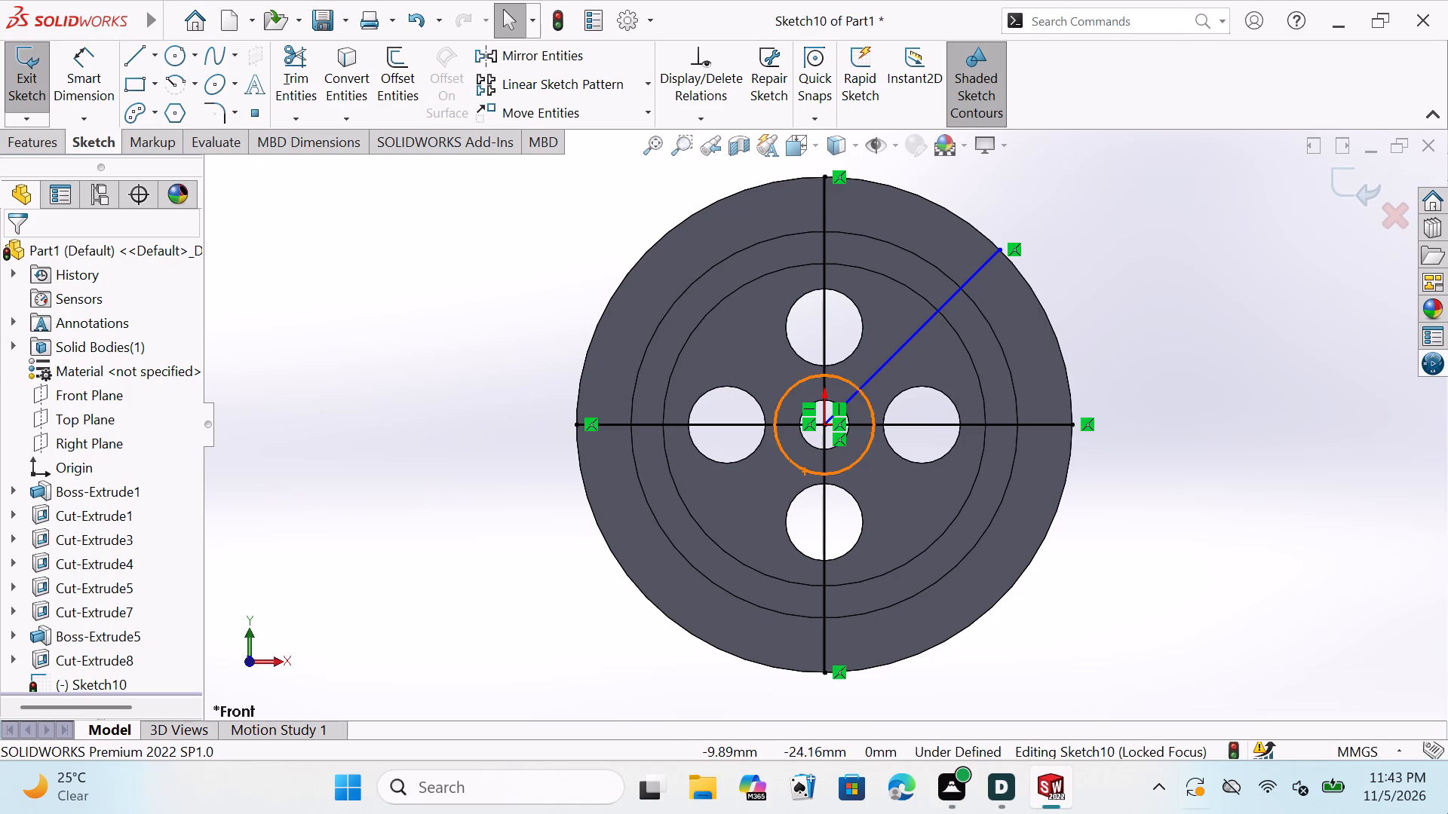
Sketch a 45° diagonal line about 125 mm long from the origin to the lower-right part of the wheel's outer circle.
left_click(128, 50)
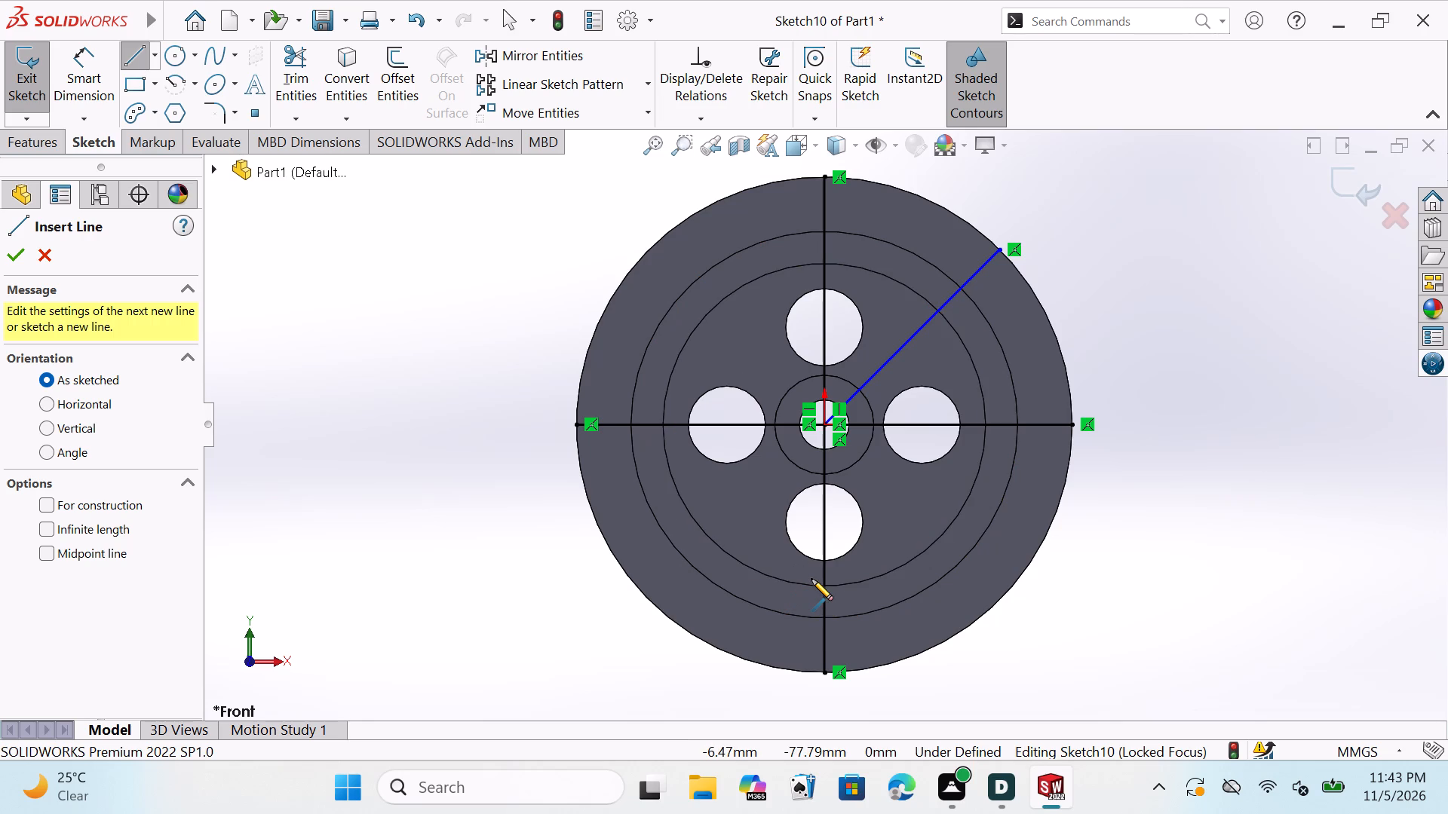
left_click(824, 422)
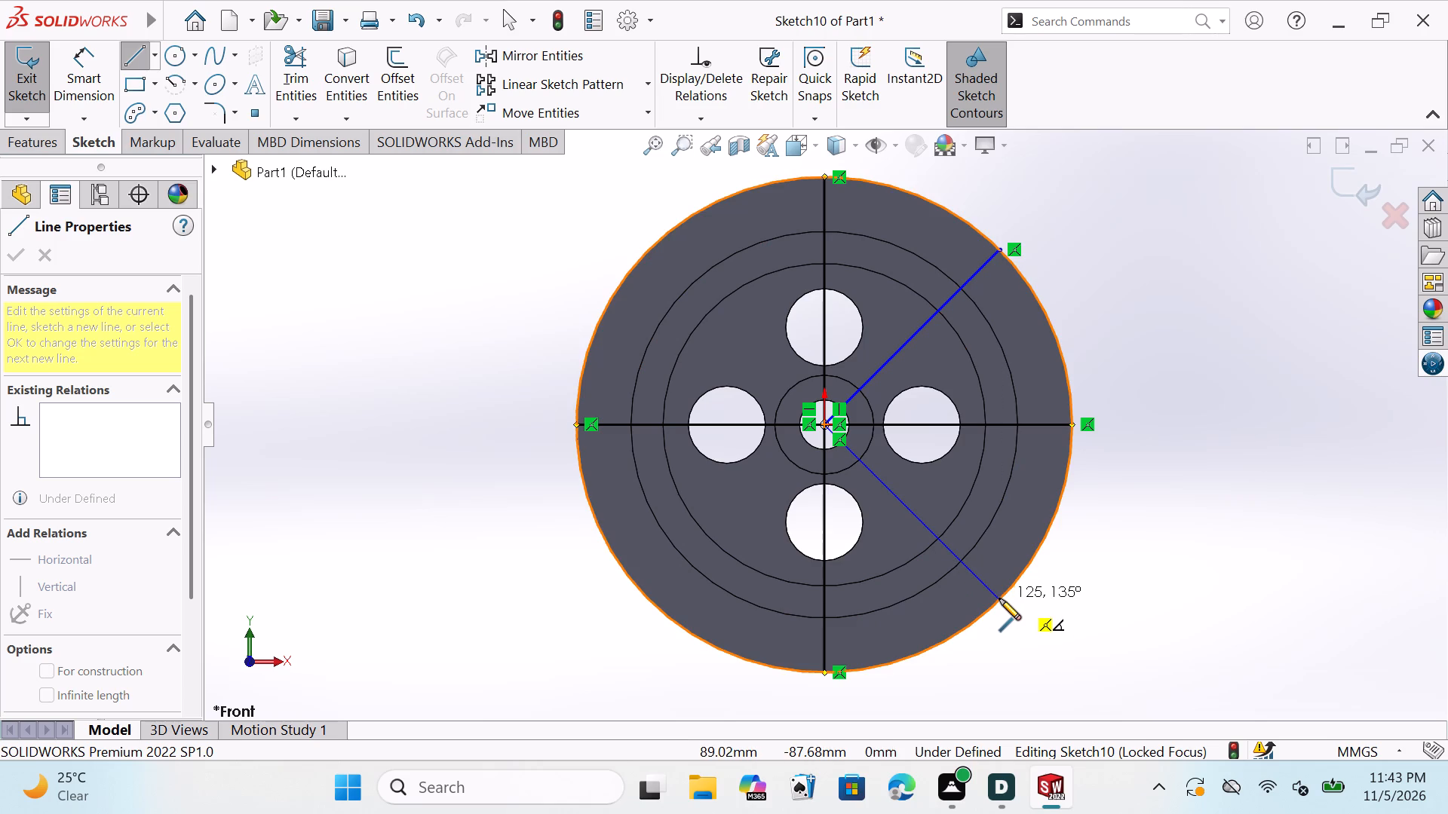
left_click(999, 598)
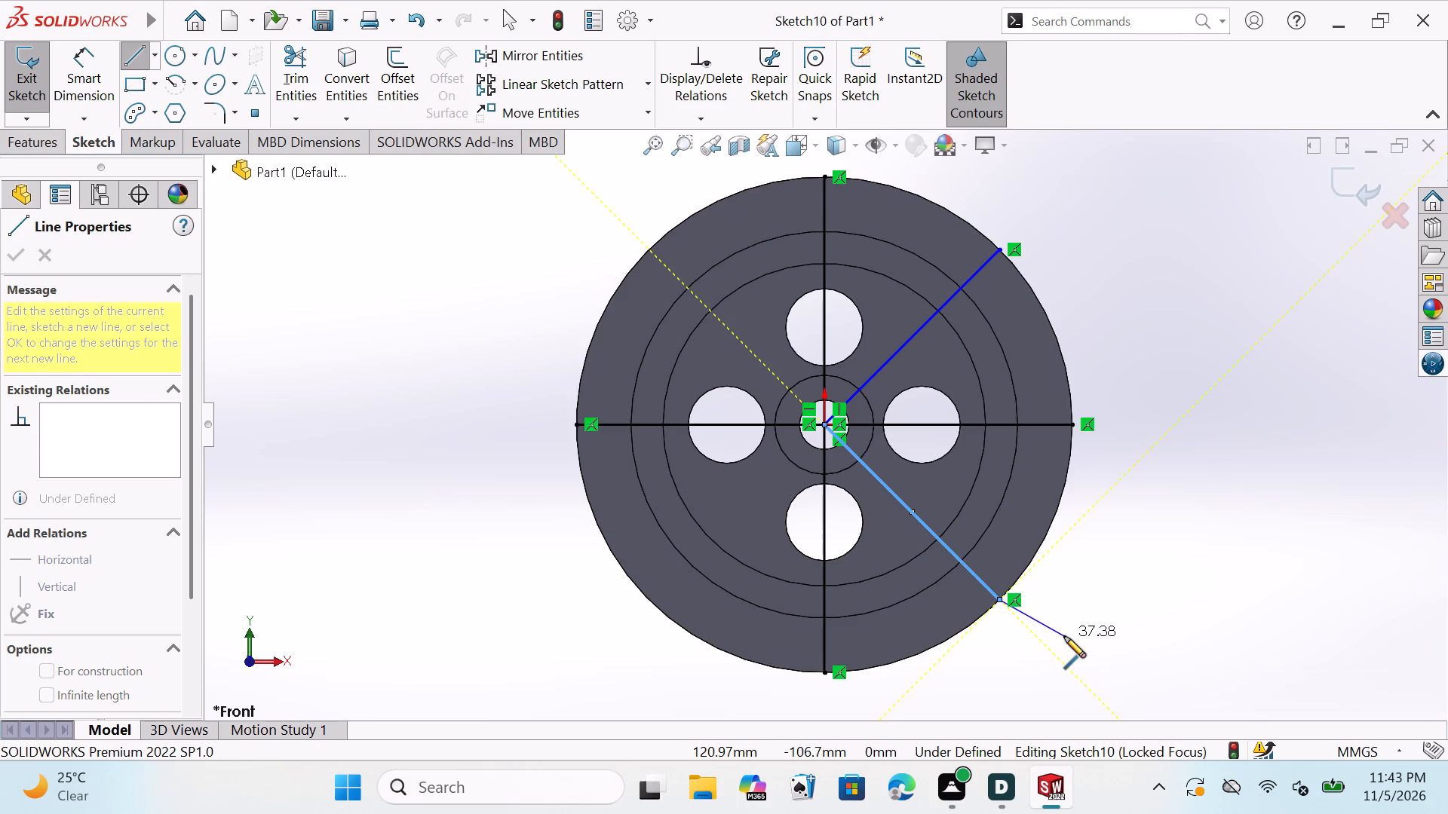
key("Escape")
key("Escape")
key("Escape")
key("Escape")
key("Escape")
key("Escape")
key("Escape")
key("Escape")
key("Escape")
key("Escape")
key("Escape")
key("Escape")
key("Escape")
key("Escape")
key("Escape")
key("Escape")
key("Escape")
key("Escape")
key("Escape")
key("Escape")
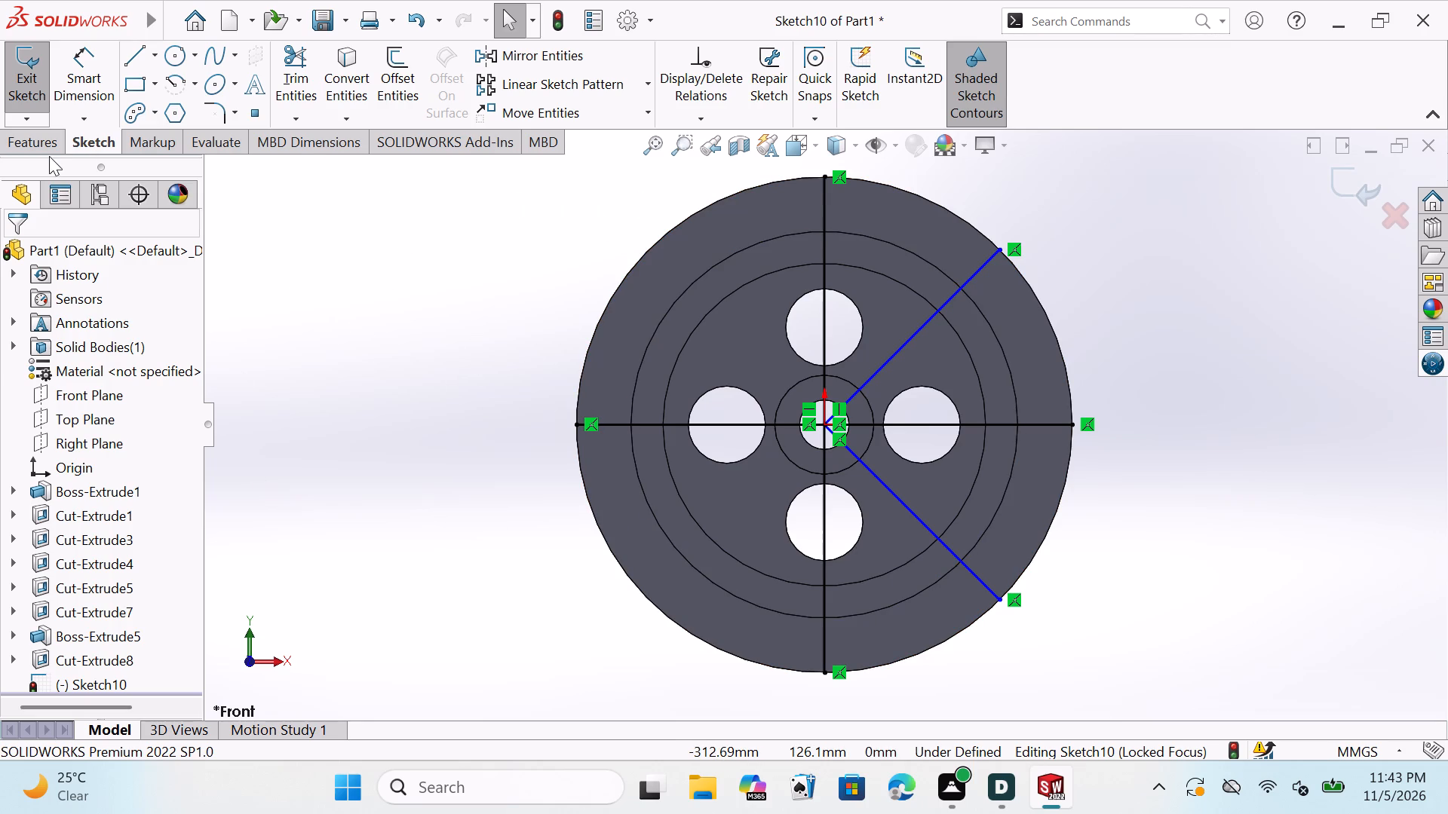
Sketch a diagonal line about 125 mm long from the origin to the lower-left part of the outer circle, opposite the upper-right diagonal.
left_click(139, 57)
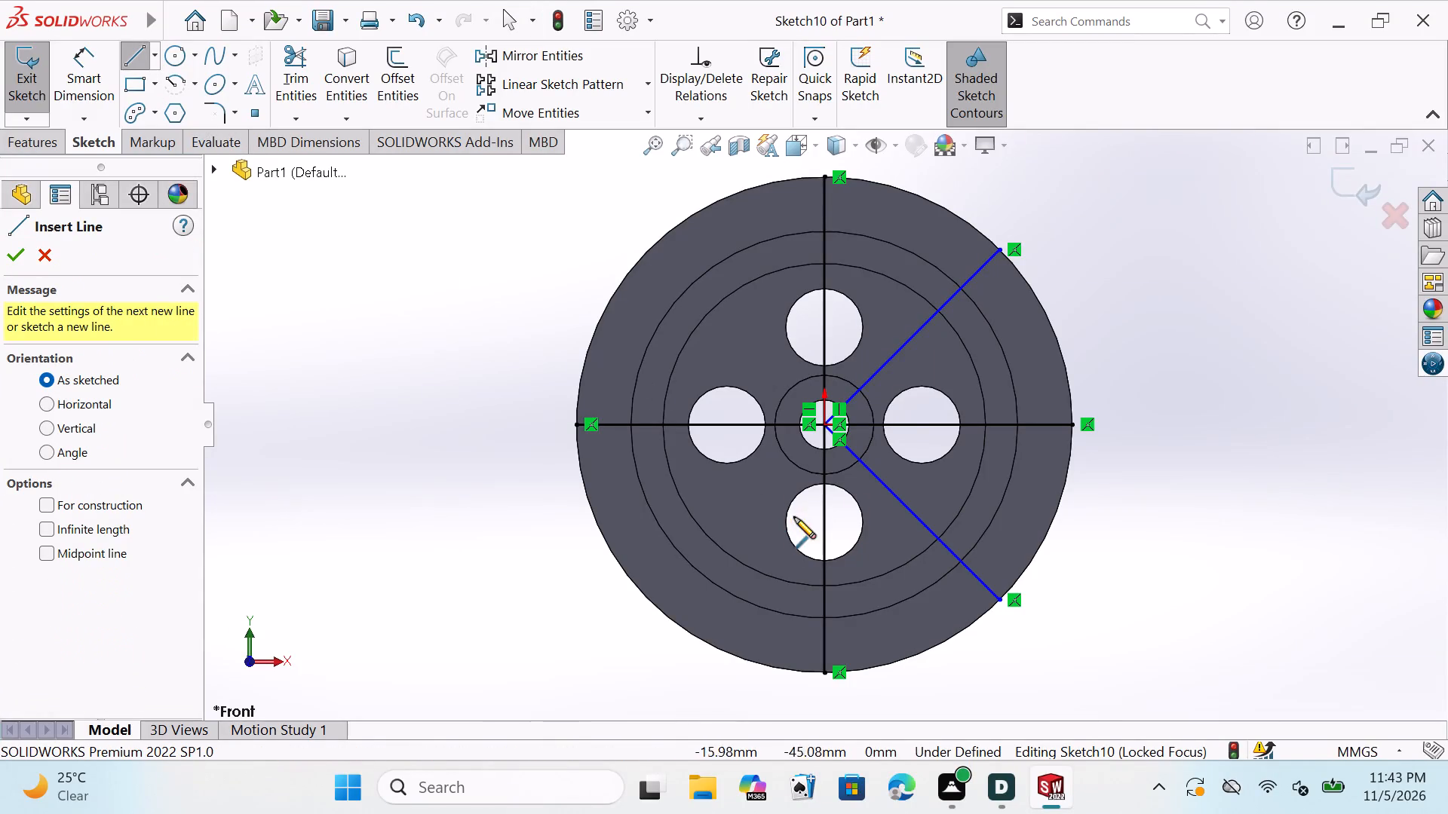
left_click(824, 423)
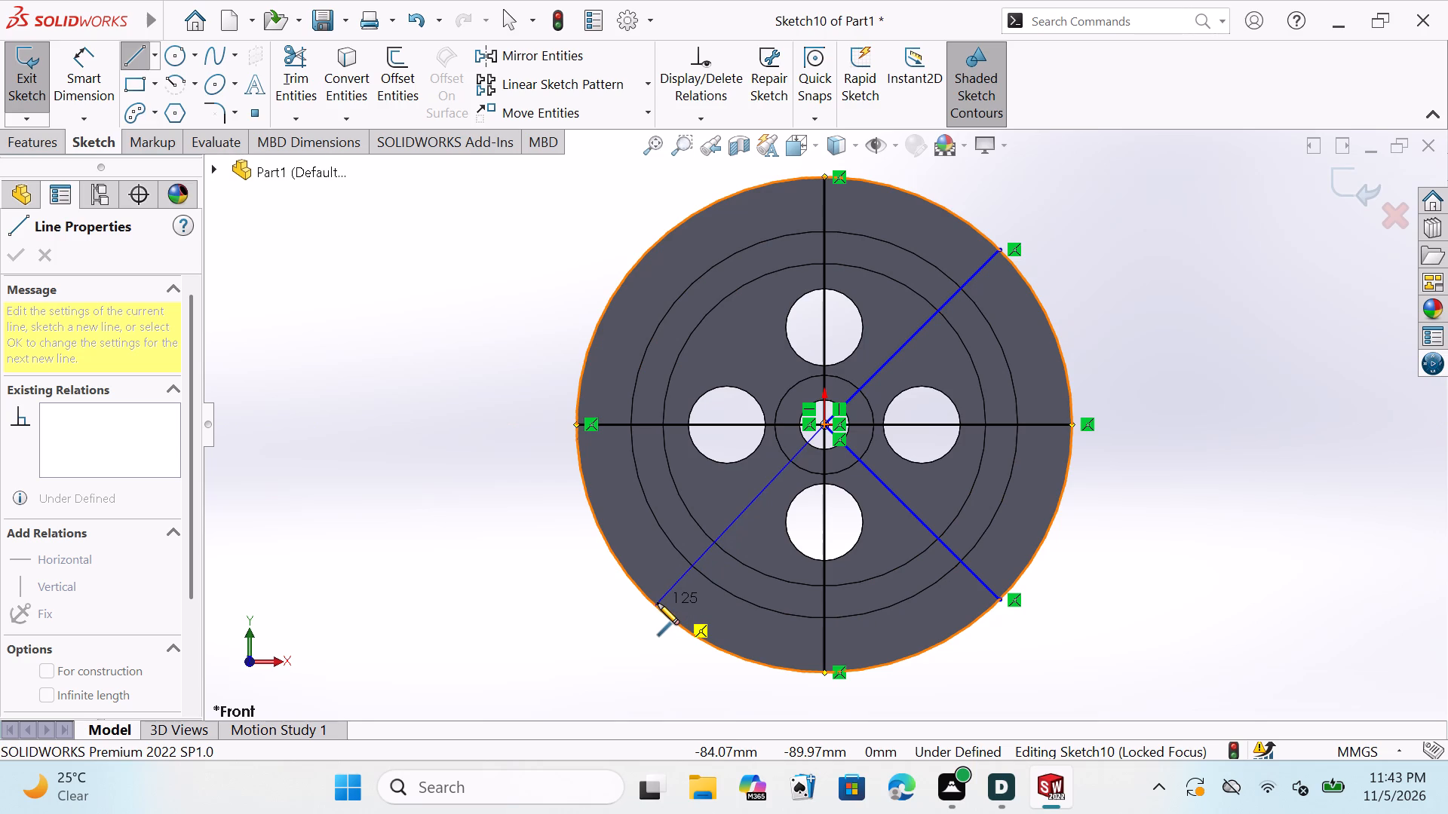
left_click(649, 598)
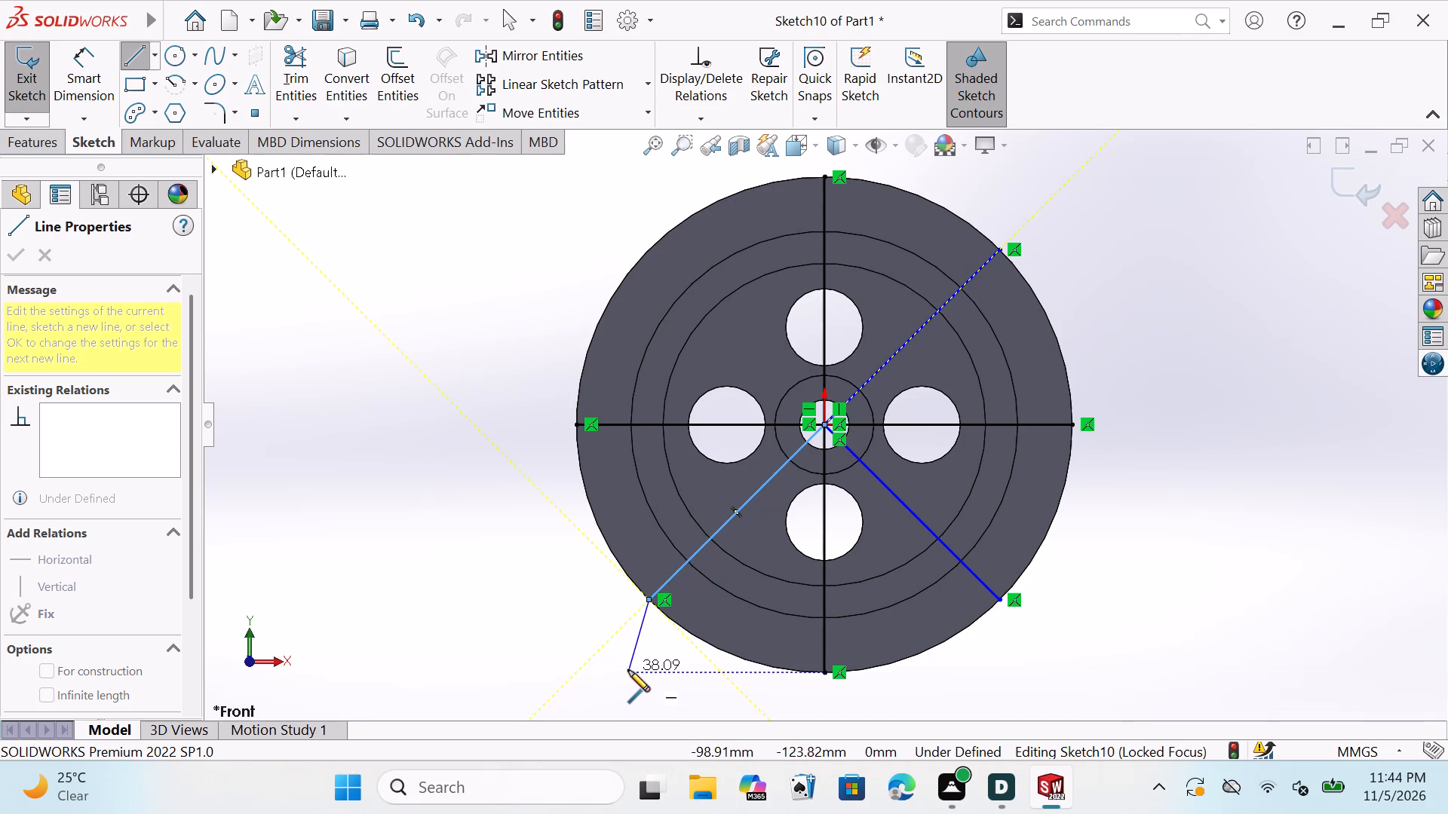
key("Escape")
key("Escape")
key("Escape")
key("Escape")
key("Escape")
key("Escape")
key("Escape")
key("Escape")
key("Escape")
key("Escape")
key("Escape")
key("Escape")
key("Escape")
key("Escape")
key("Escape")
key("Escape")
key("Escape")
key("Escape")
key("Escape")
key("Escape")
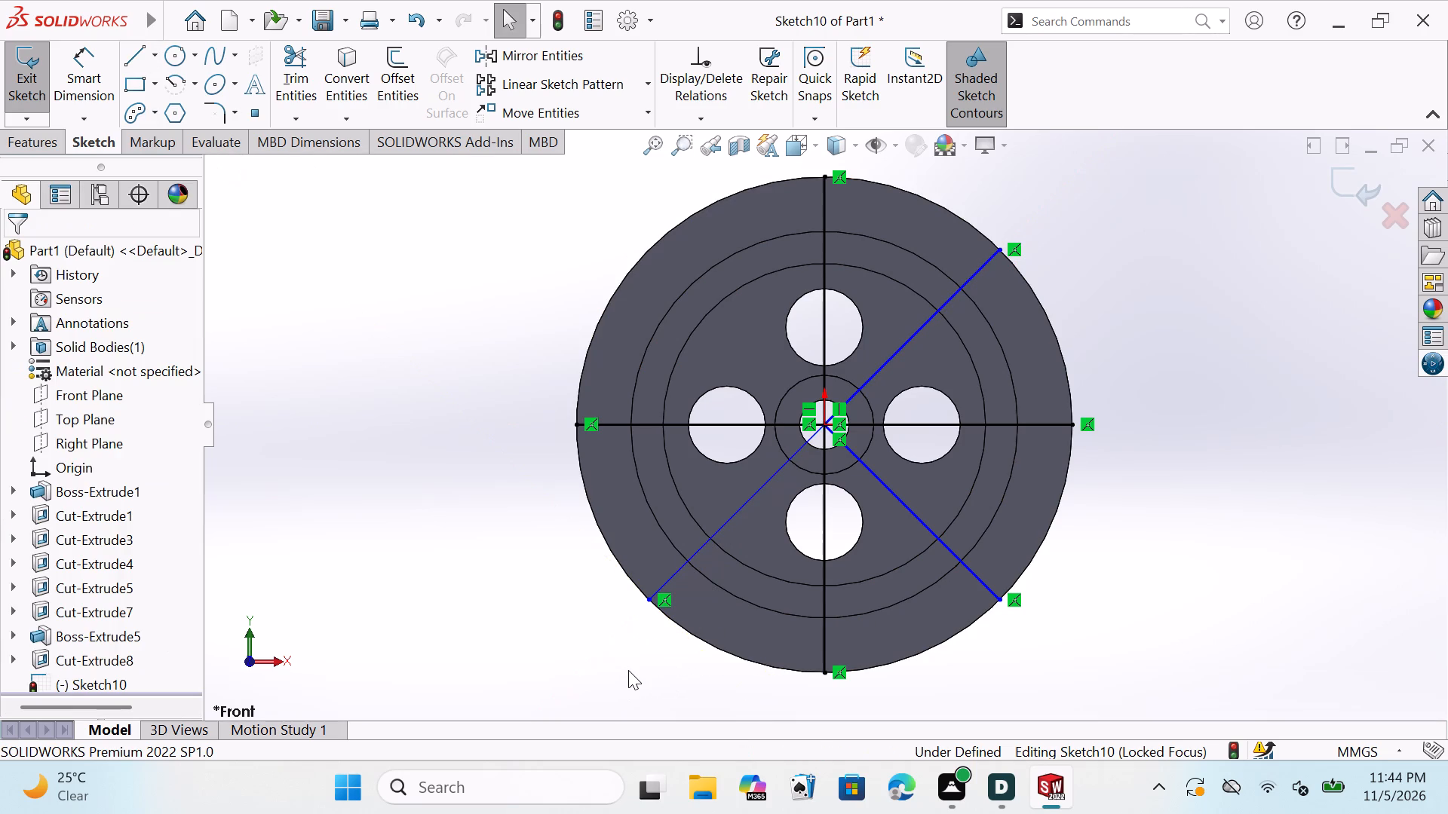
key("Escape")
key("Escape")
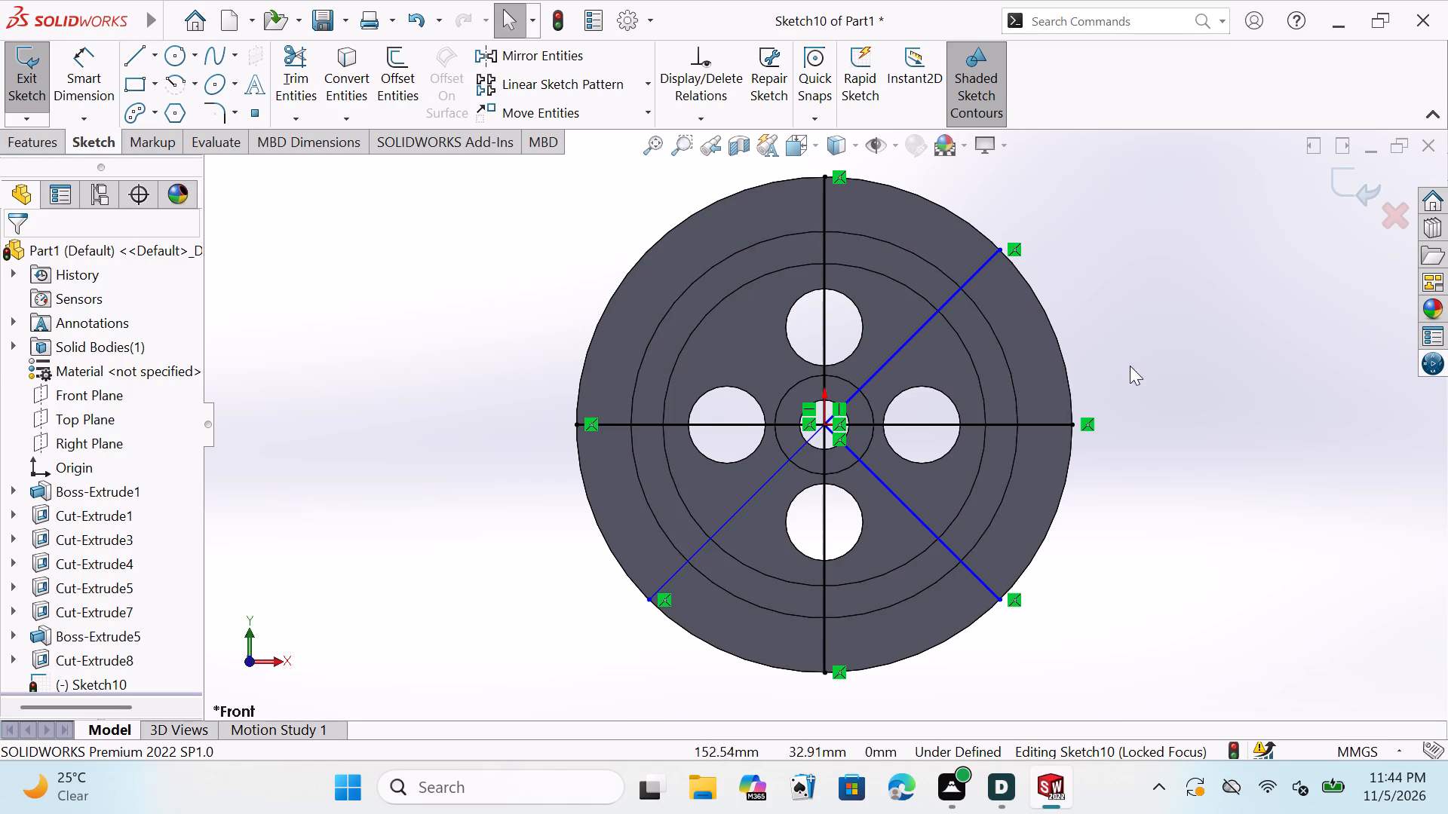
Examine the wheel from its front, side and back to see how the sketched lines lie relative to the recessed face and hub.
middle_click_drag(1156, 412, 1024, 413)
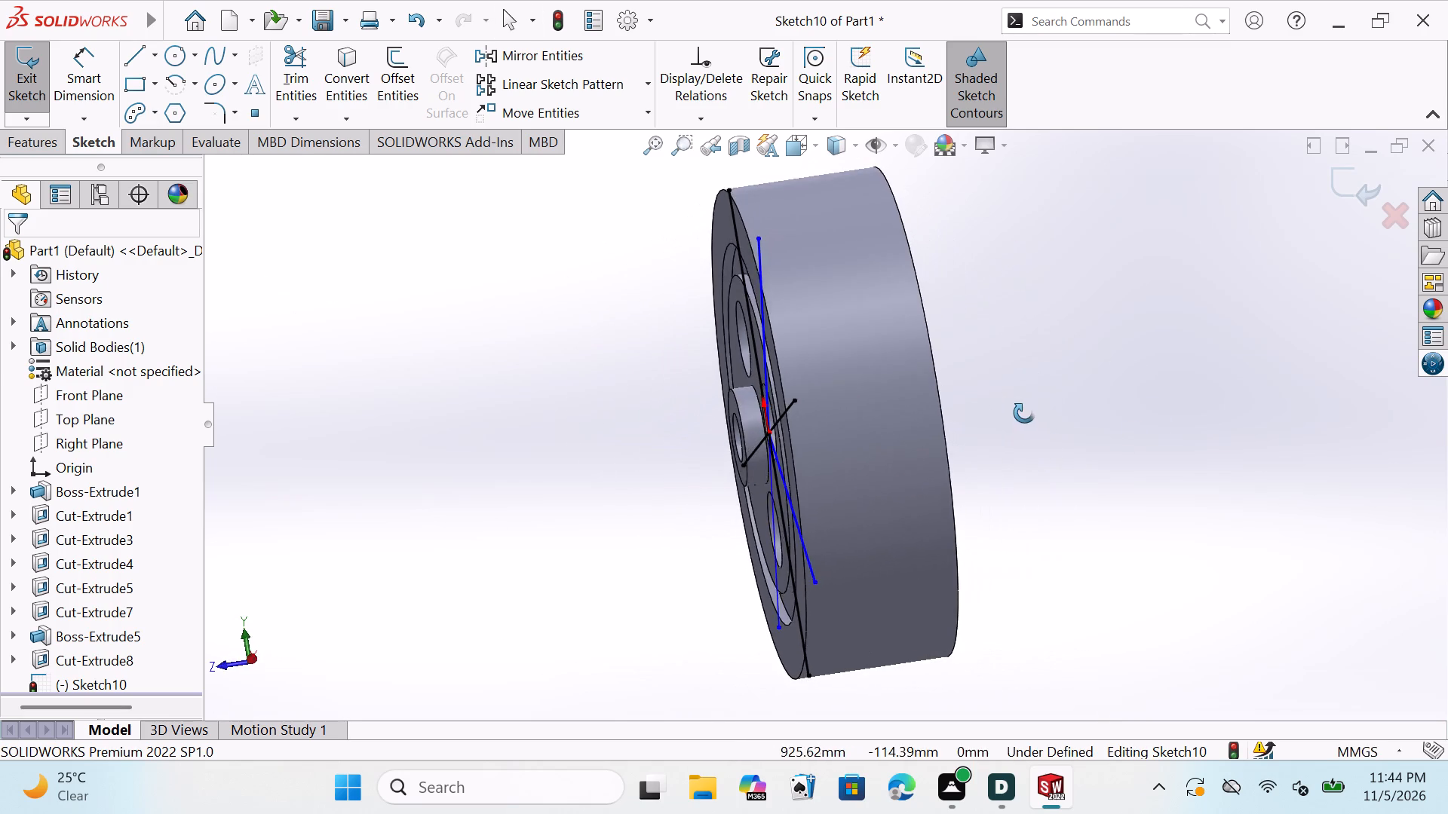
middle_click_drag(1024, 413, 1021, 314)
scroll(1051, 479, "up", 1)
middle_click_drag(1046, 479, 1029, 462)
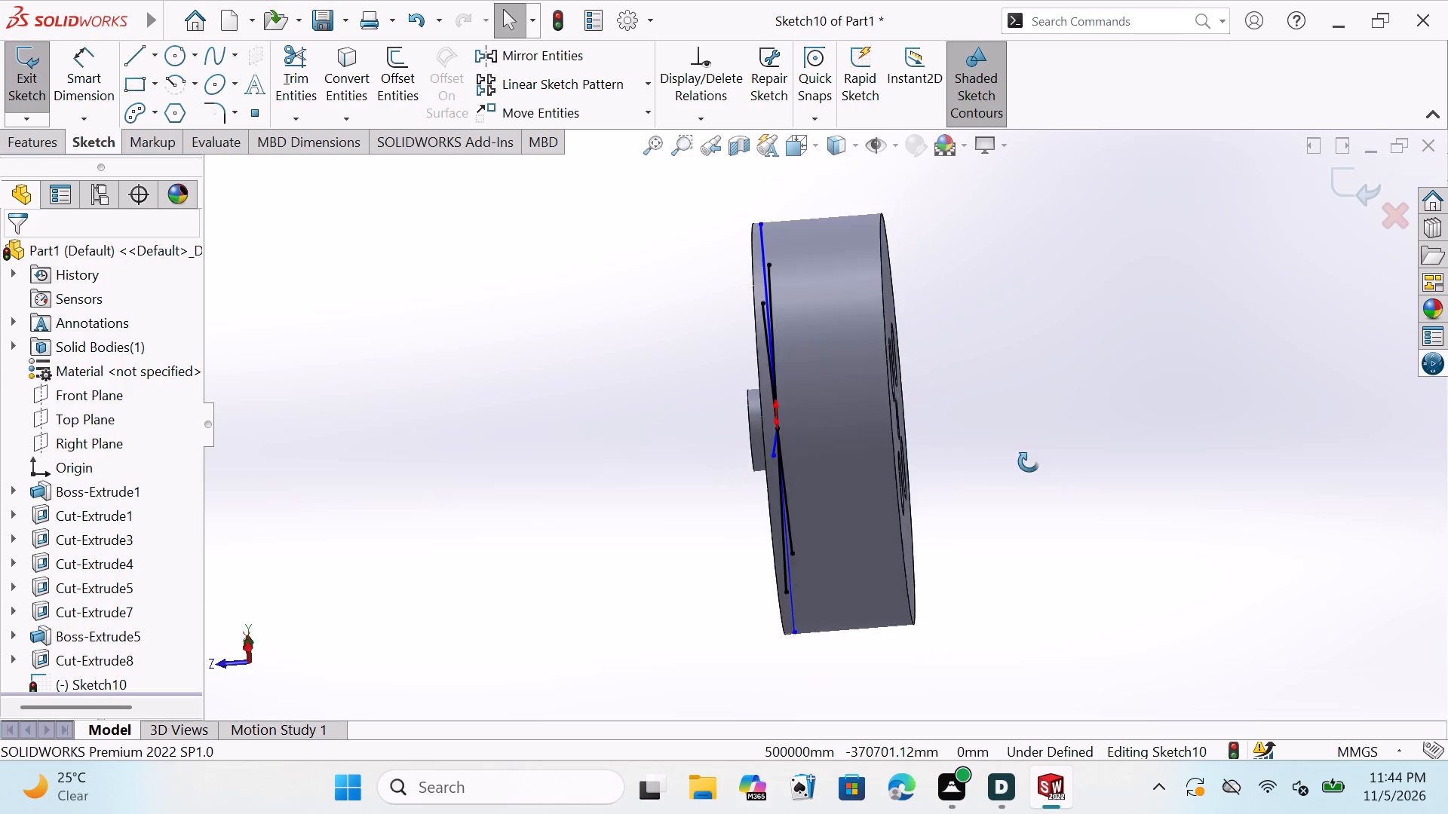
middle_click_drag(1029, 462, 1058, 335)
middle_click_drag(1072, 473, 1081, 373)
middle_click_drag(1082, 369, 1091, 332)
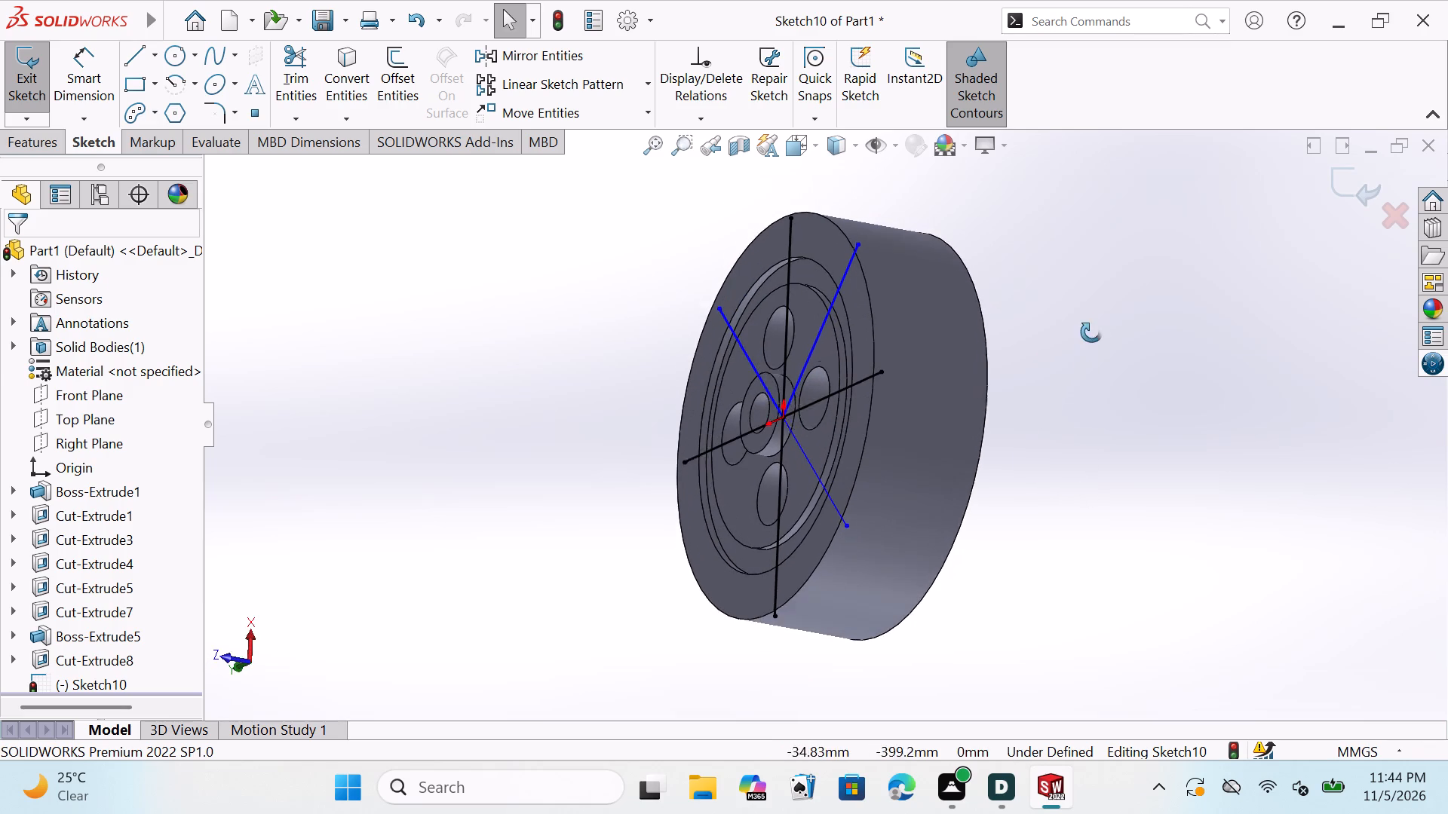
middle_click_drag(1091, 332, 1093, 326)
middle_click_drag(1106, 477, 1074, 384)
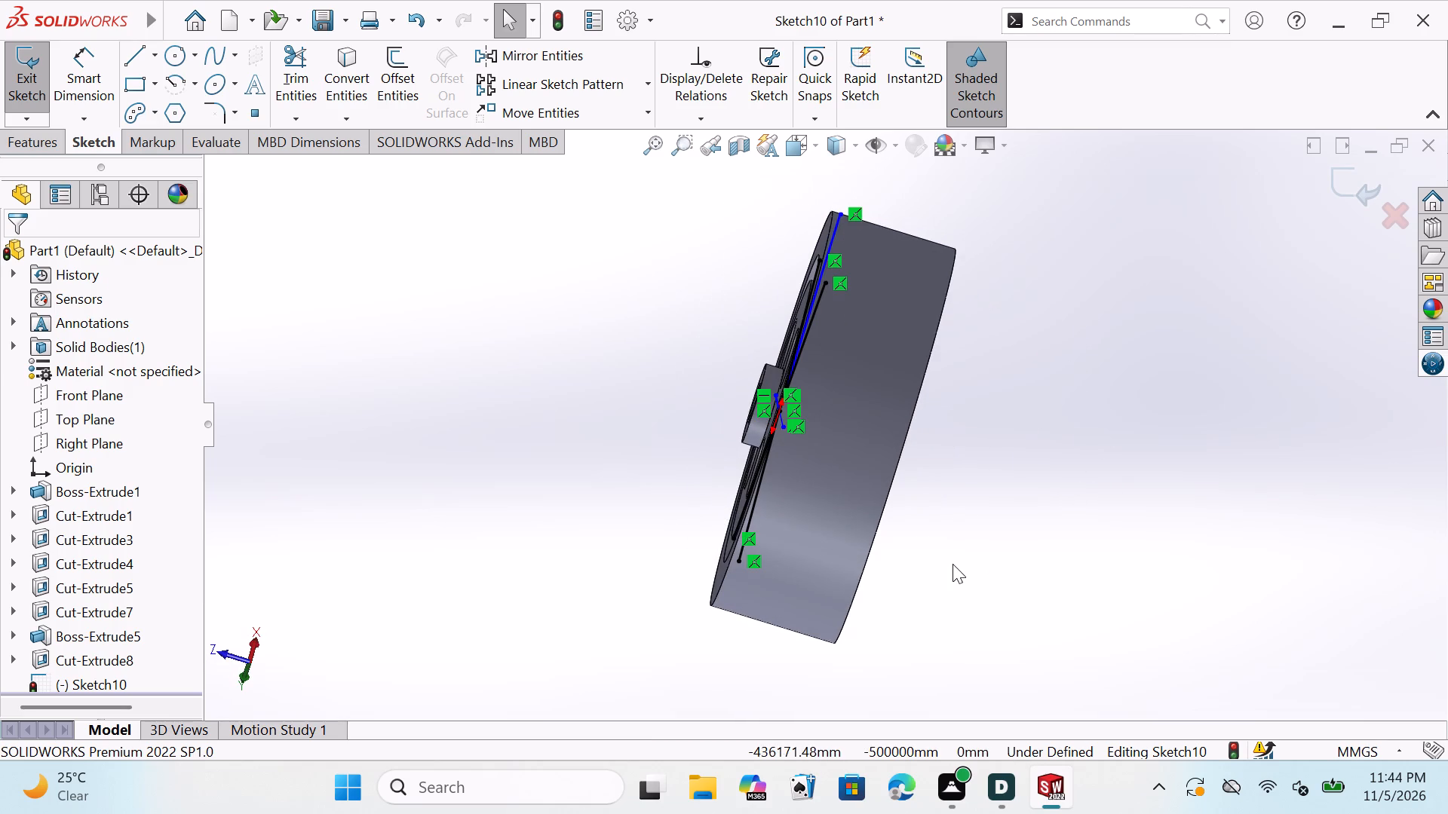
middle_click_drag(949, 517, 983, 394)
scroll(1047, 517, "down", 1)
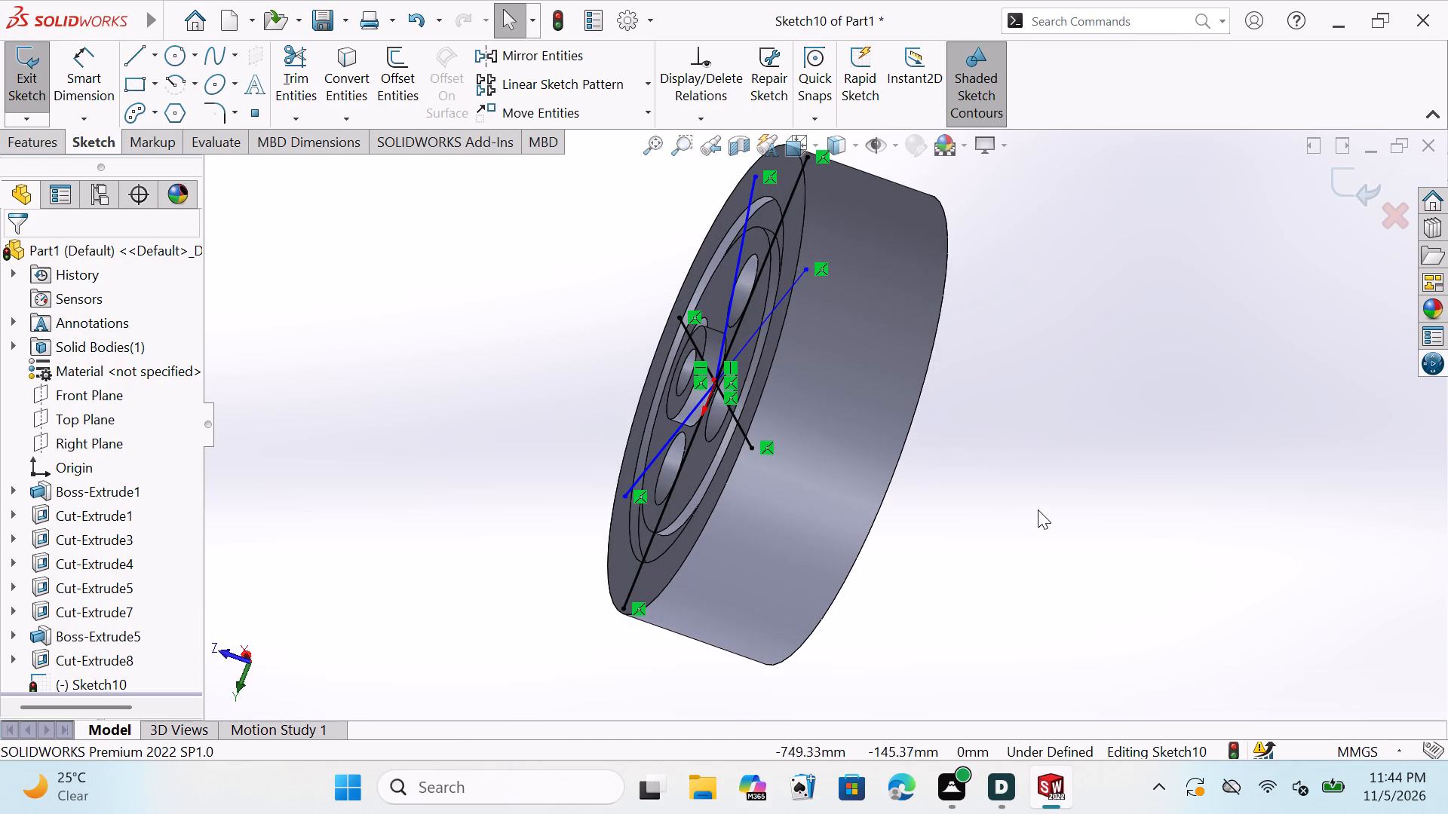
scroll(1003, 473, "up", 1)
middle_click_drag(1002, 473, 879, 474)
middle_click(879, 474)
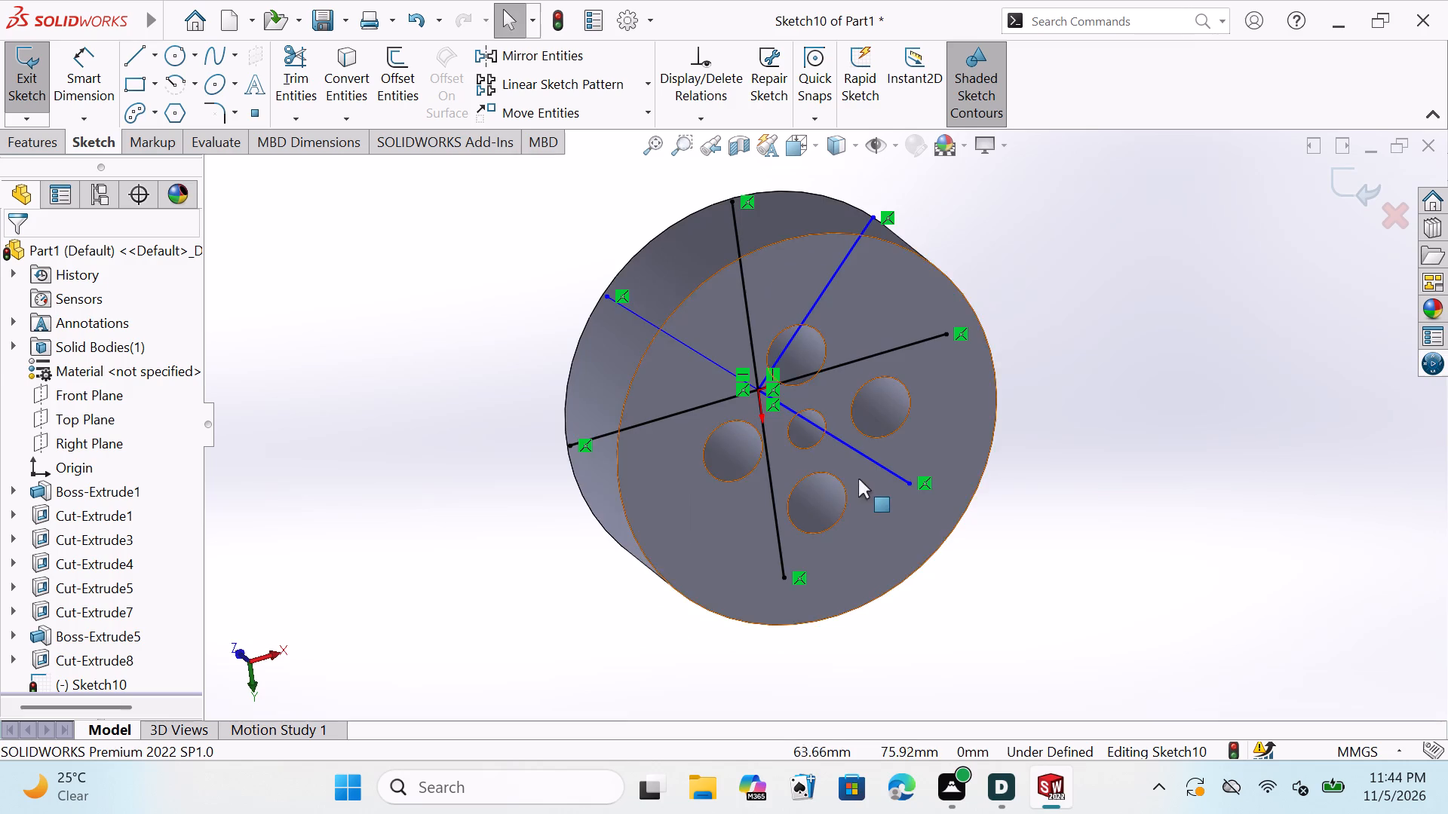
middle_click_drag(829, 483, 755, 489)
middle_click_drag(1021, 464, 1016, 468)
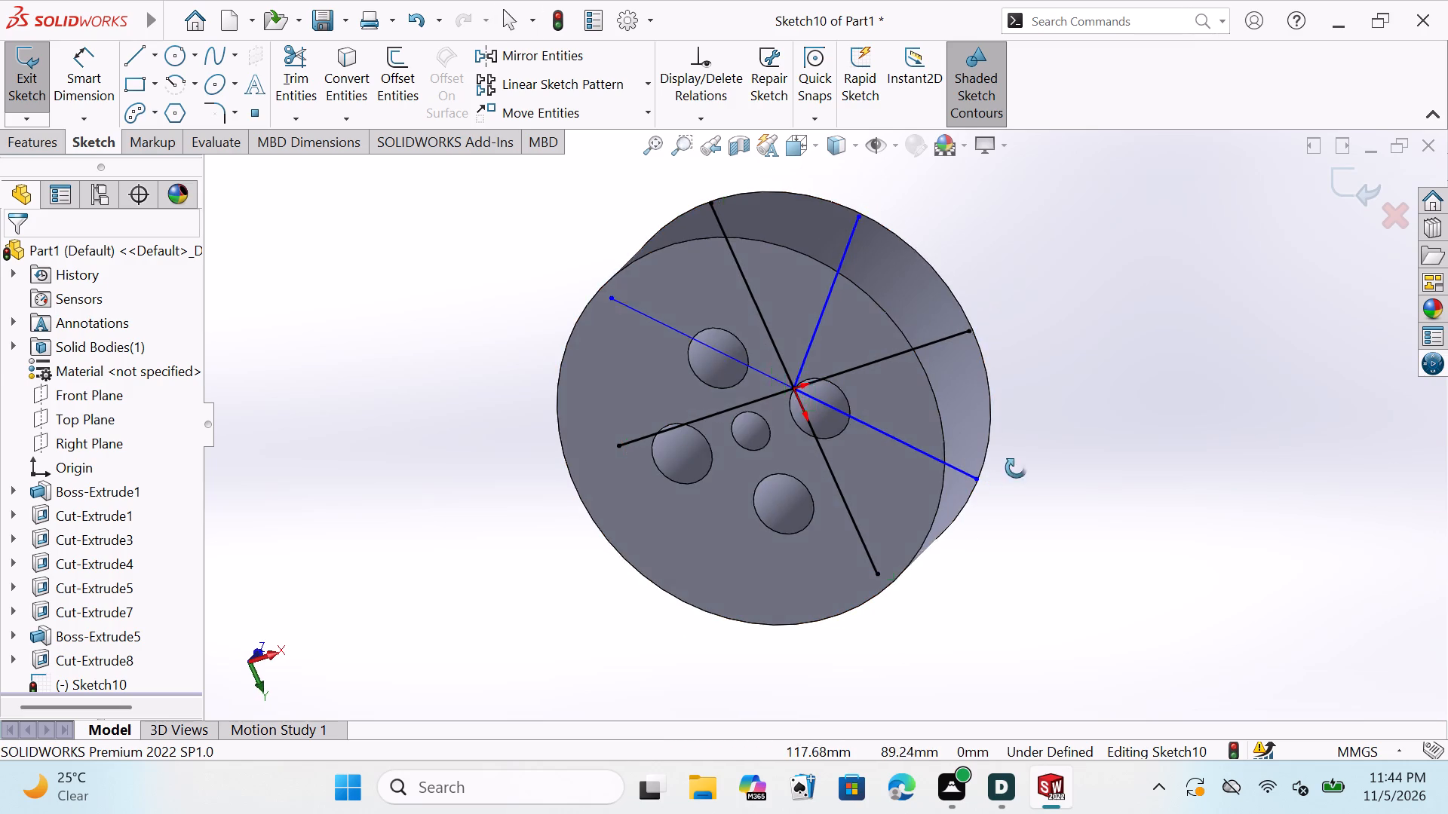
middle_click_drag(1016, 468, 845, 549)
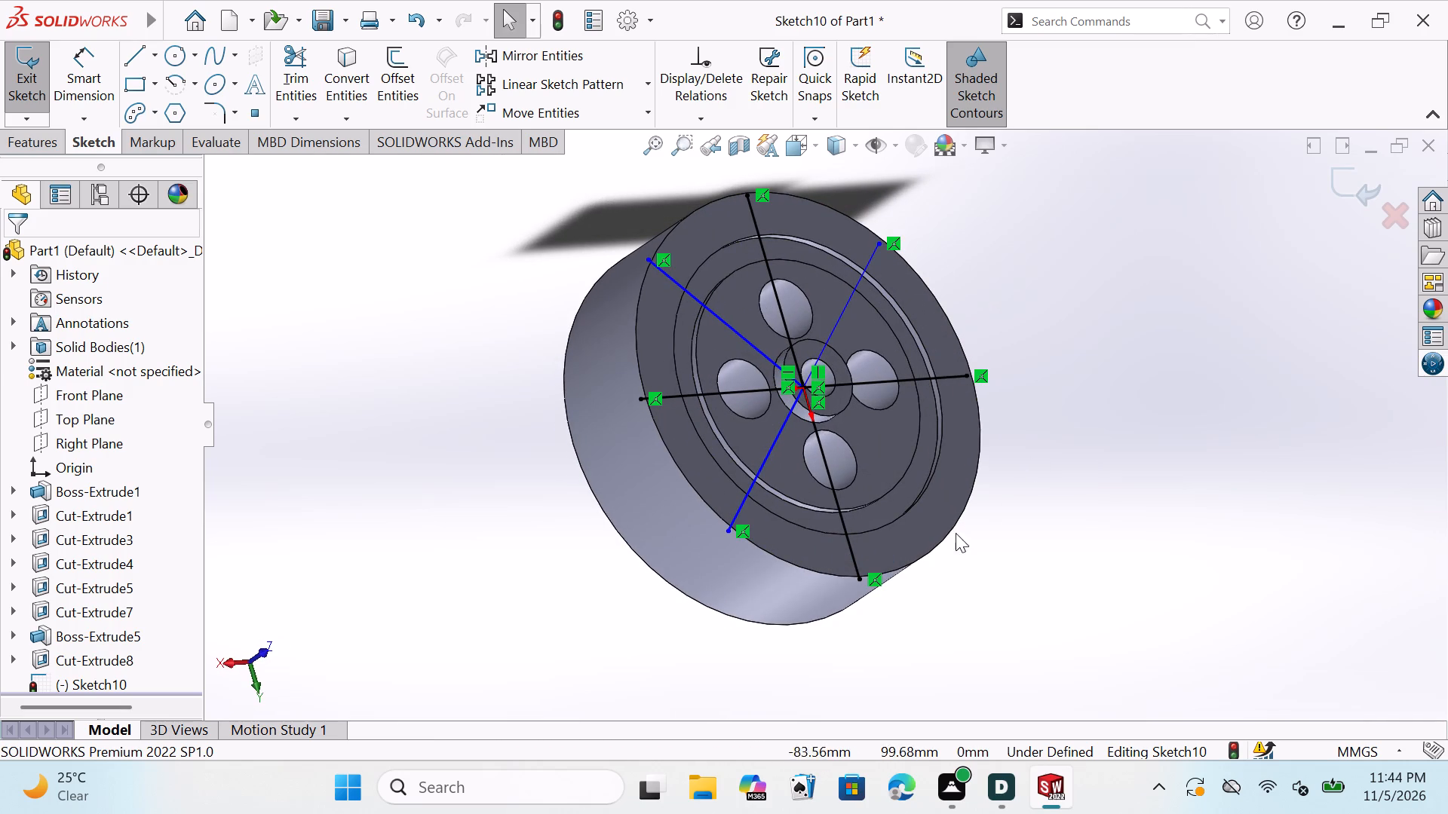
middle_click_drag(1114, 352, 1067, 415)
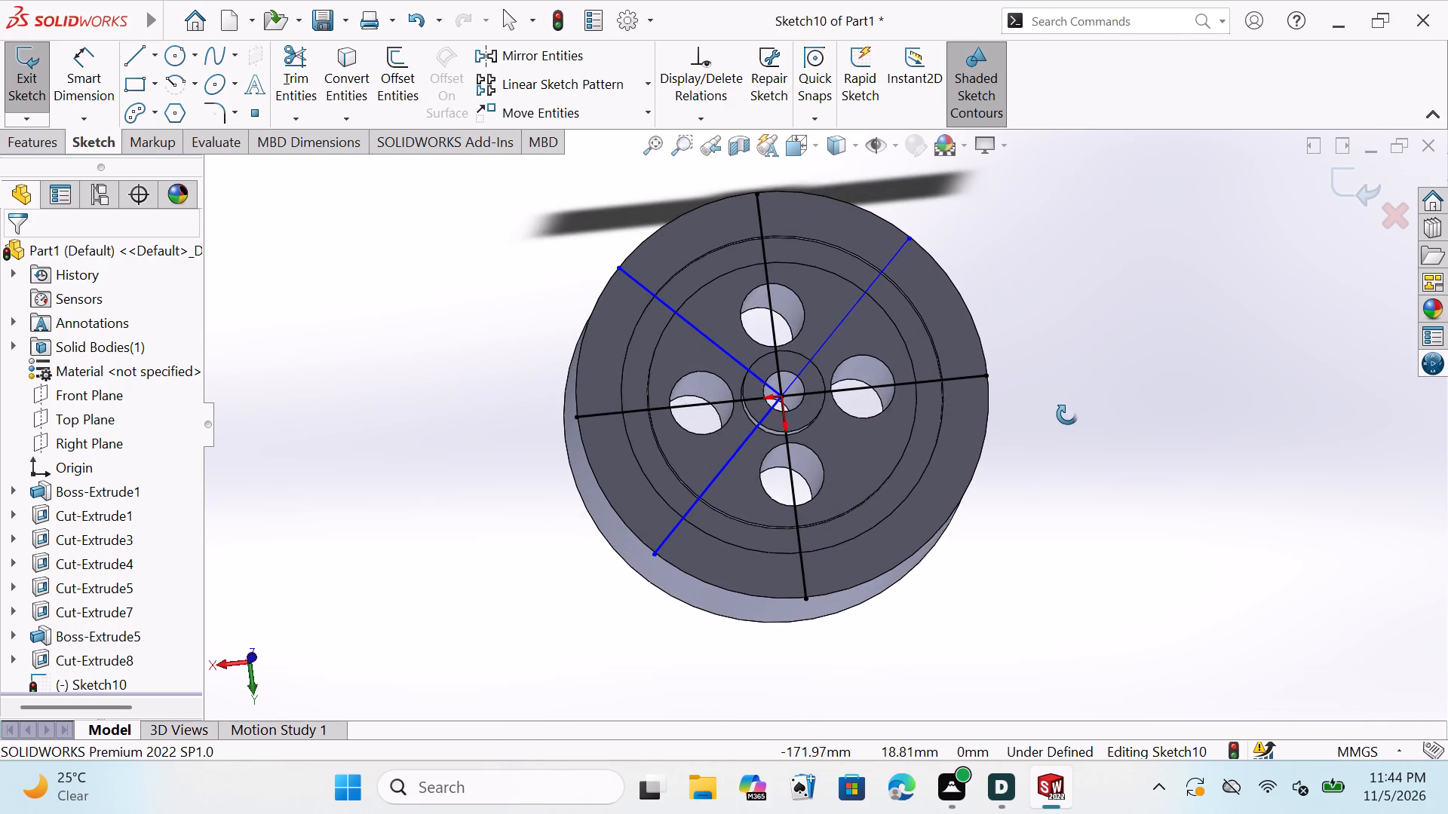
middle_click_drag(1067, 415, 1067, 410)
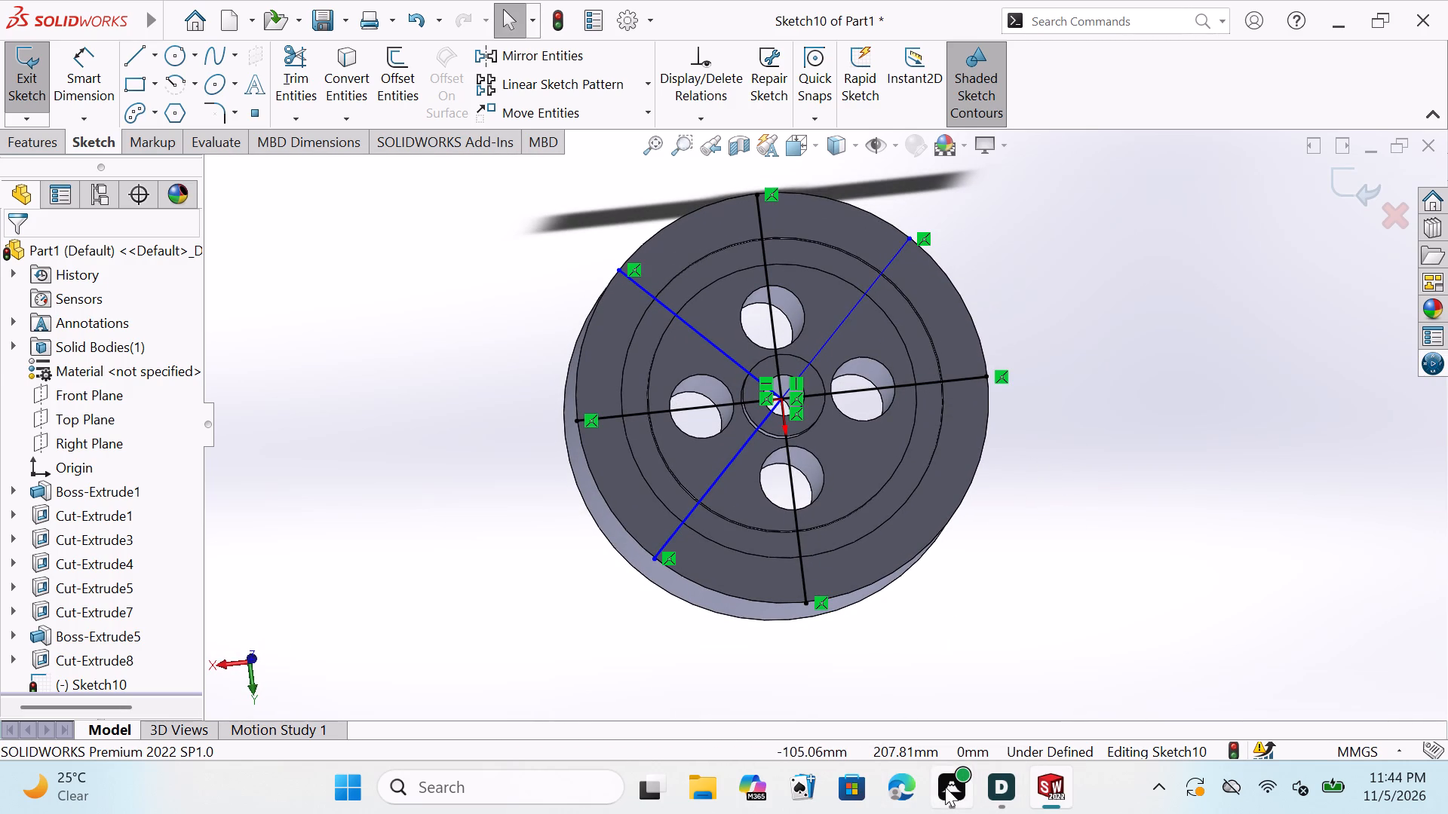
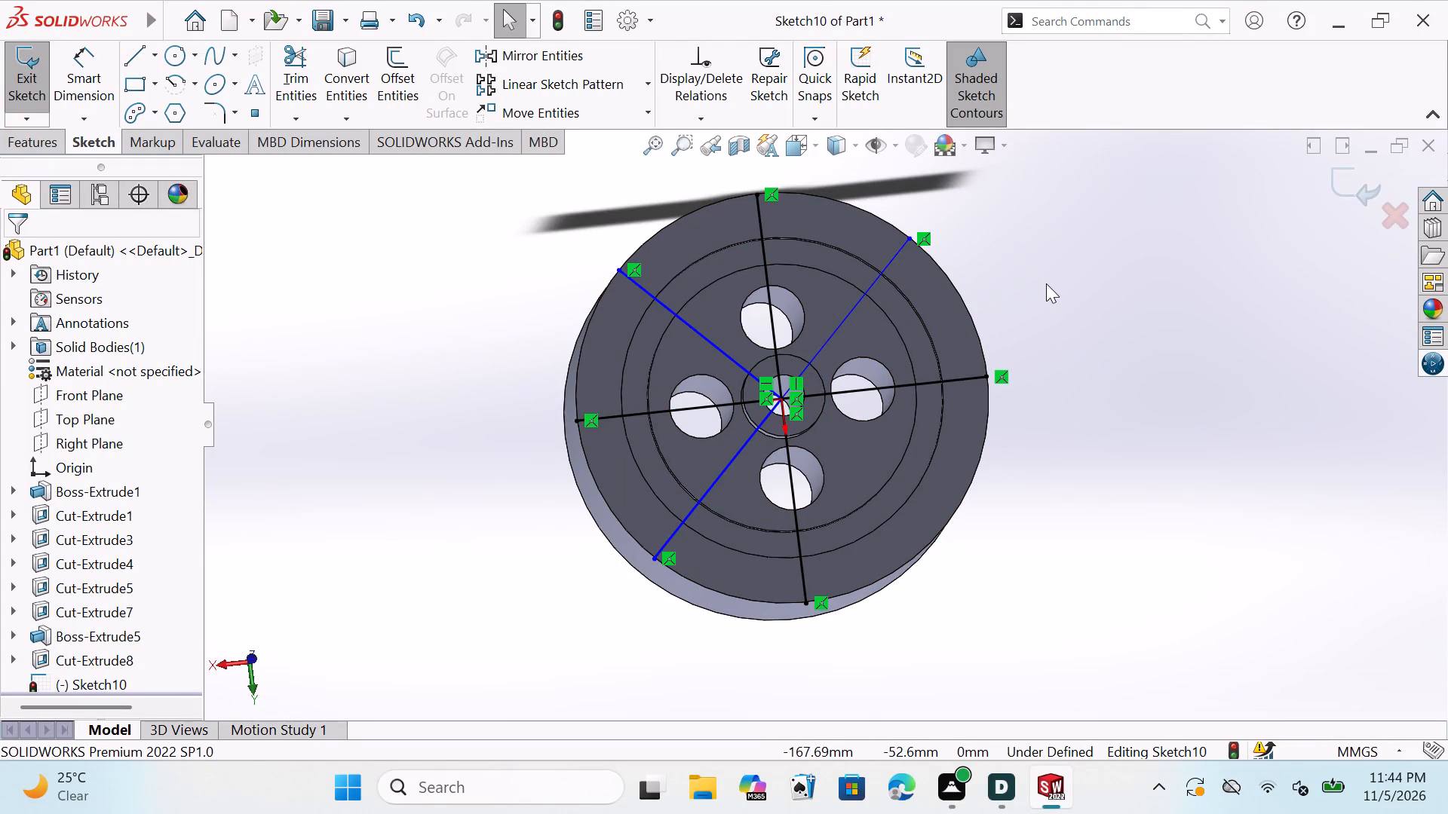
Examine the wheel's sketched lines from several oblique angles, finishing in the front view.
middle_click_drag(1086, 385, 1027, 487)
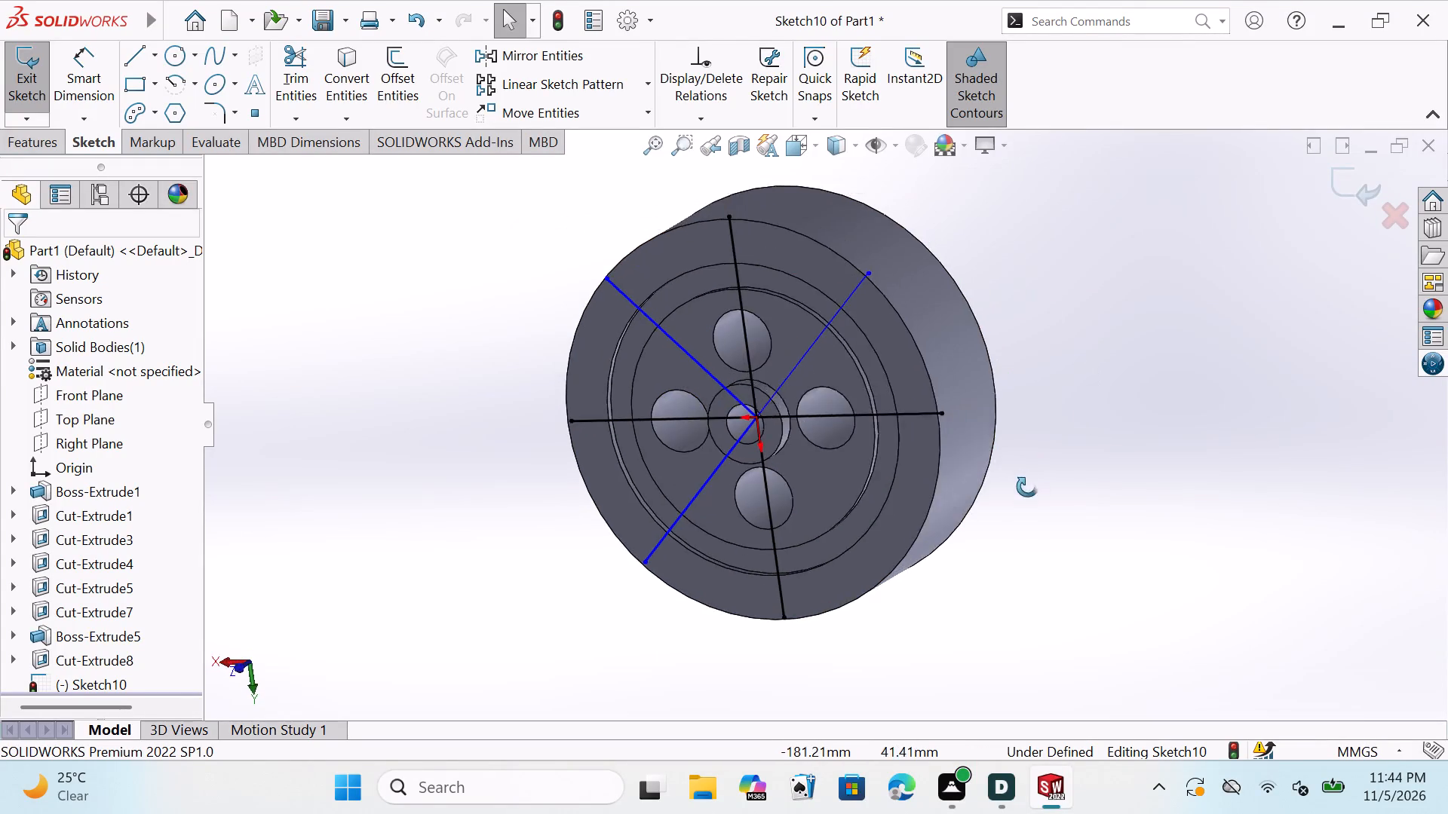
middle_click_drag(1027, 487, 992, 519)
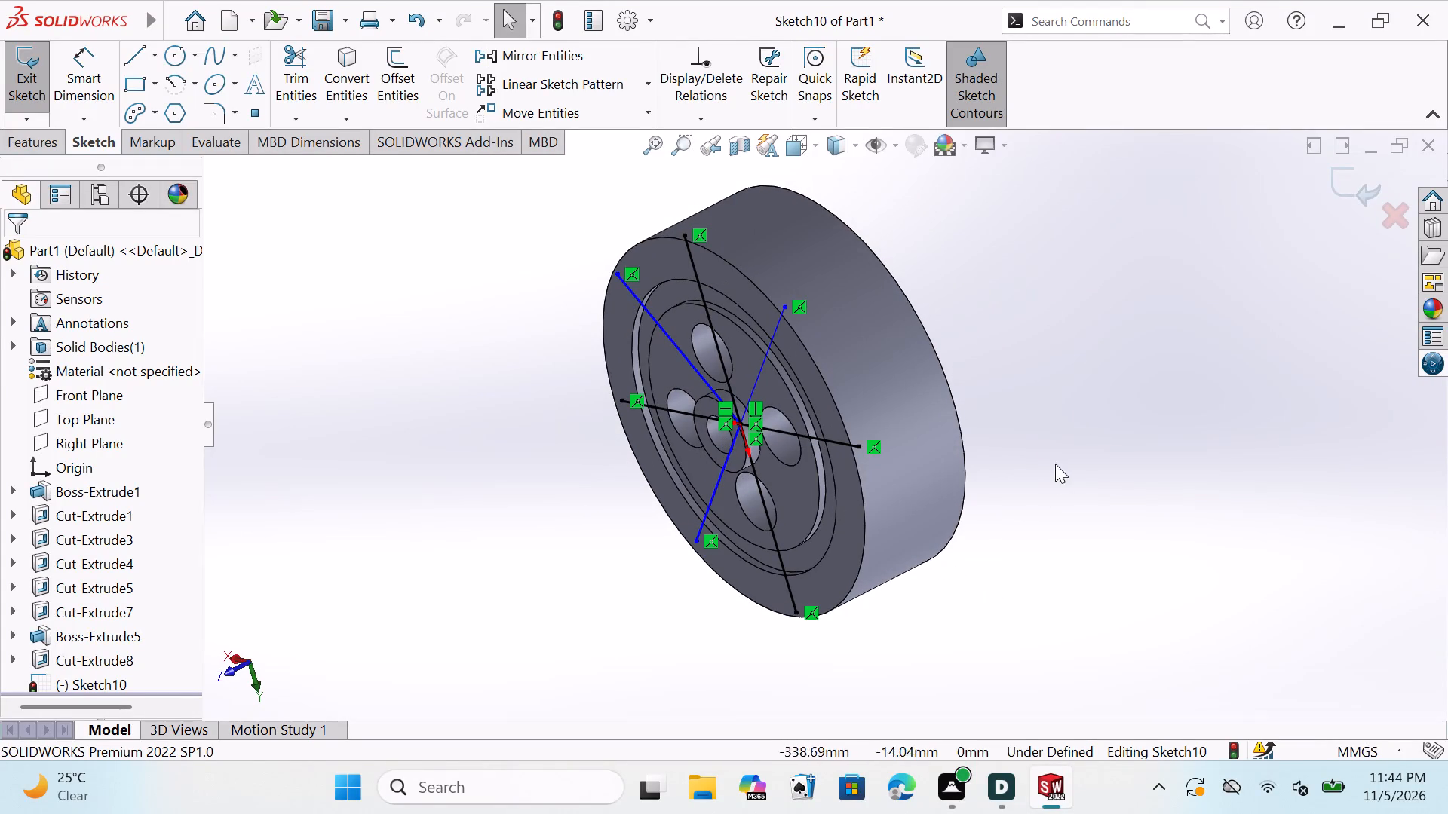
middle_click_drag(1037, 445, 1075, 408)
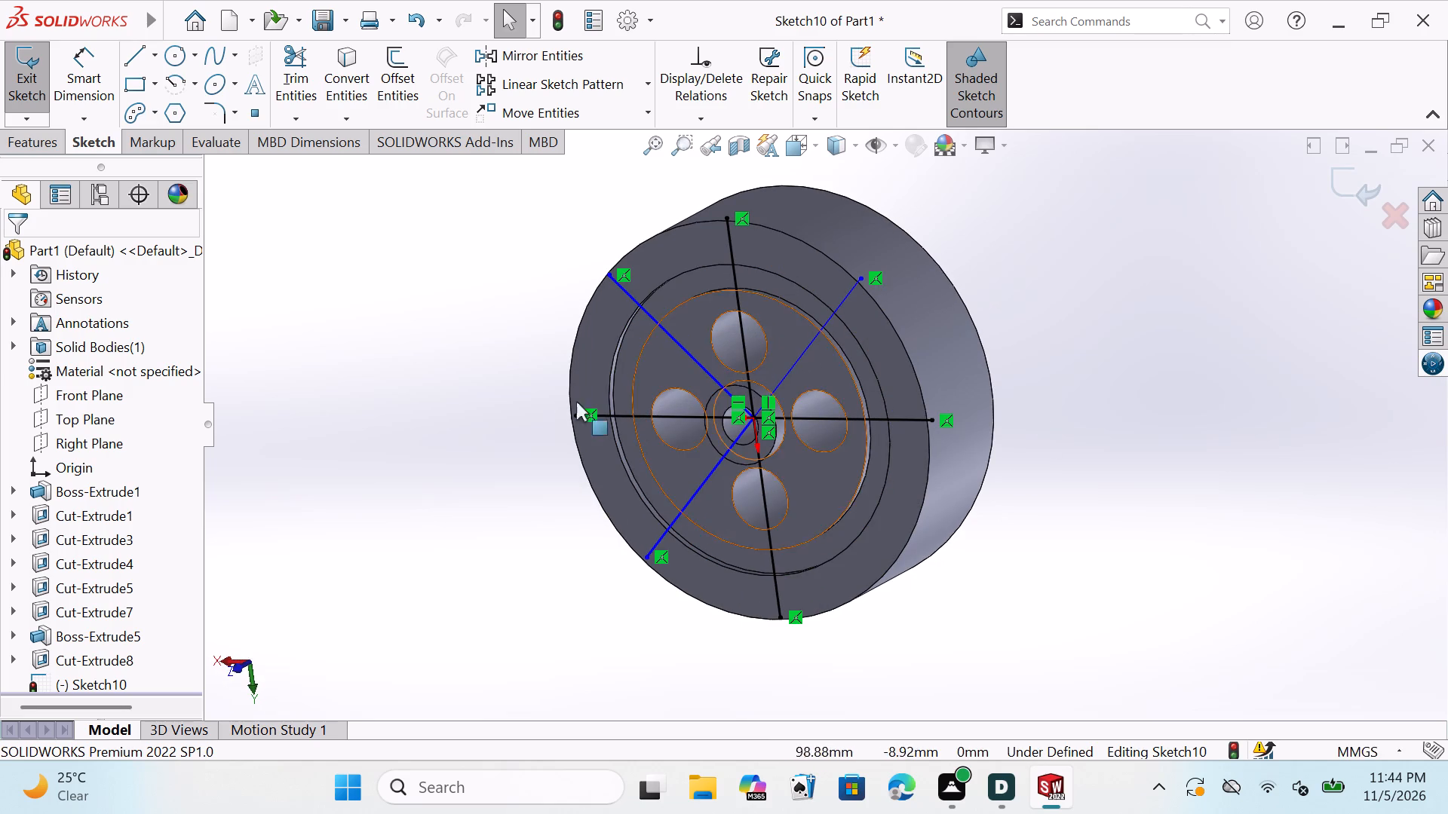
scroll(409, 463, "up", 1)
middle_click_drag(409, 464, 501, 412)
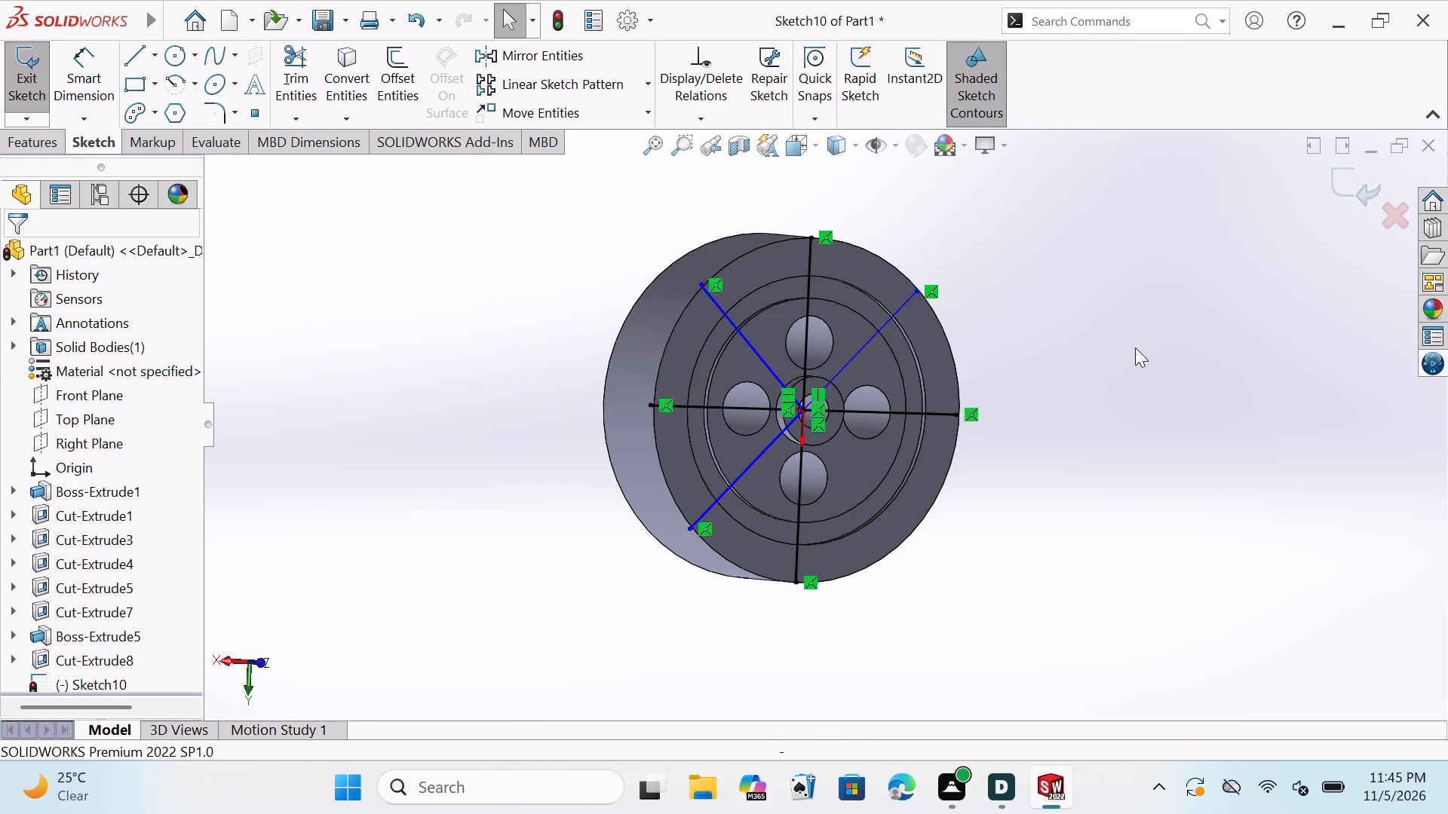
middle_click_drag(1123, 357, 983, 357)
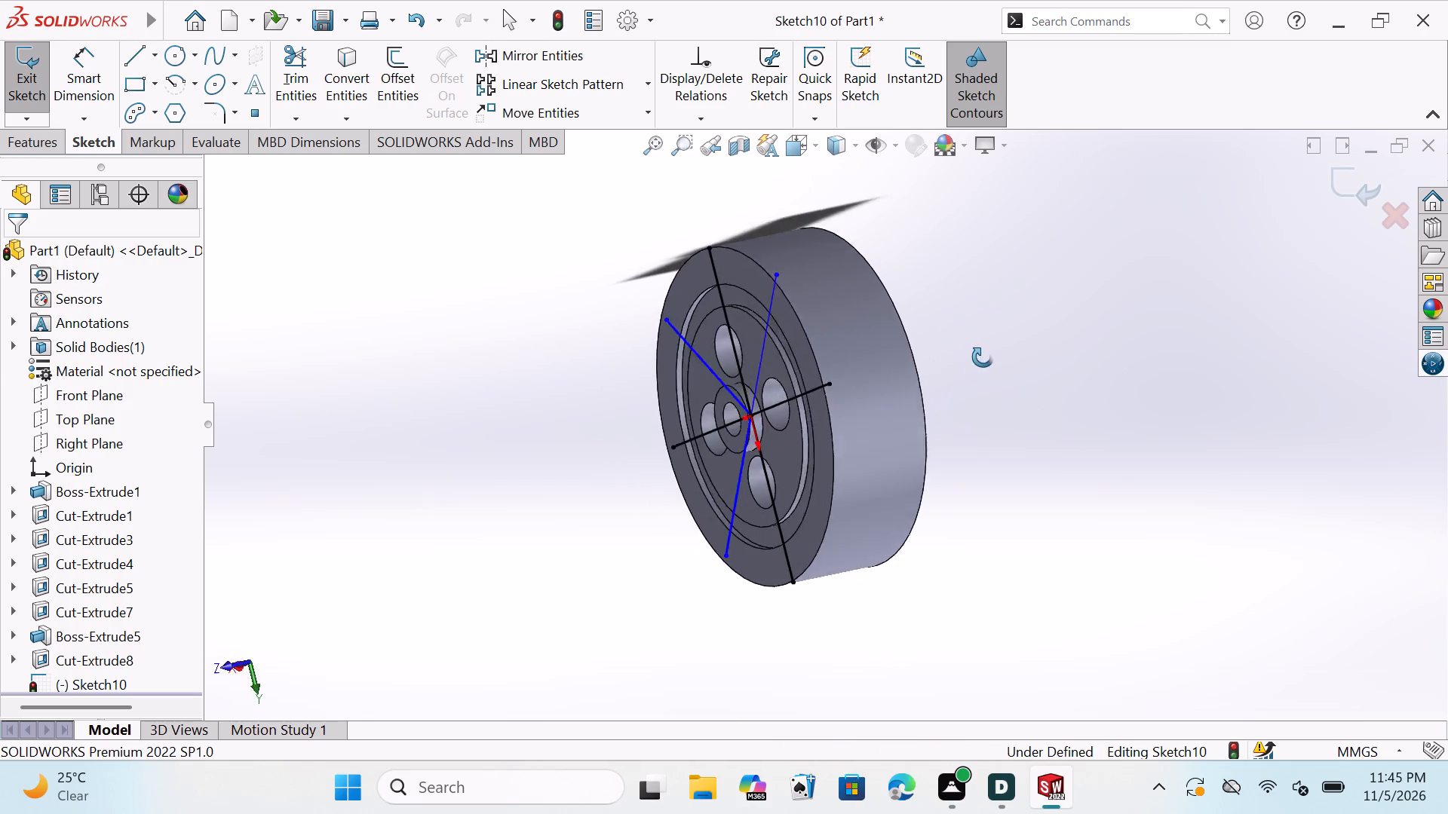
middle_click_drag(983, 357, 1054, 310)
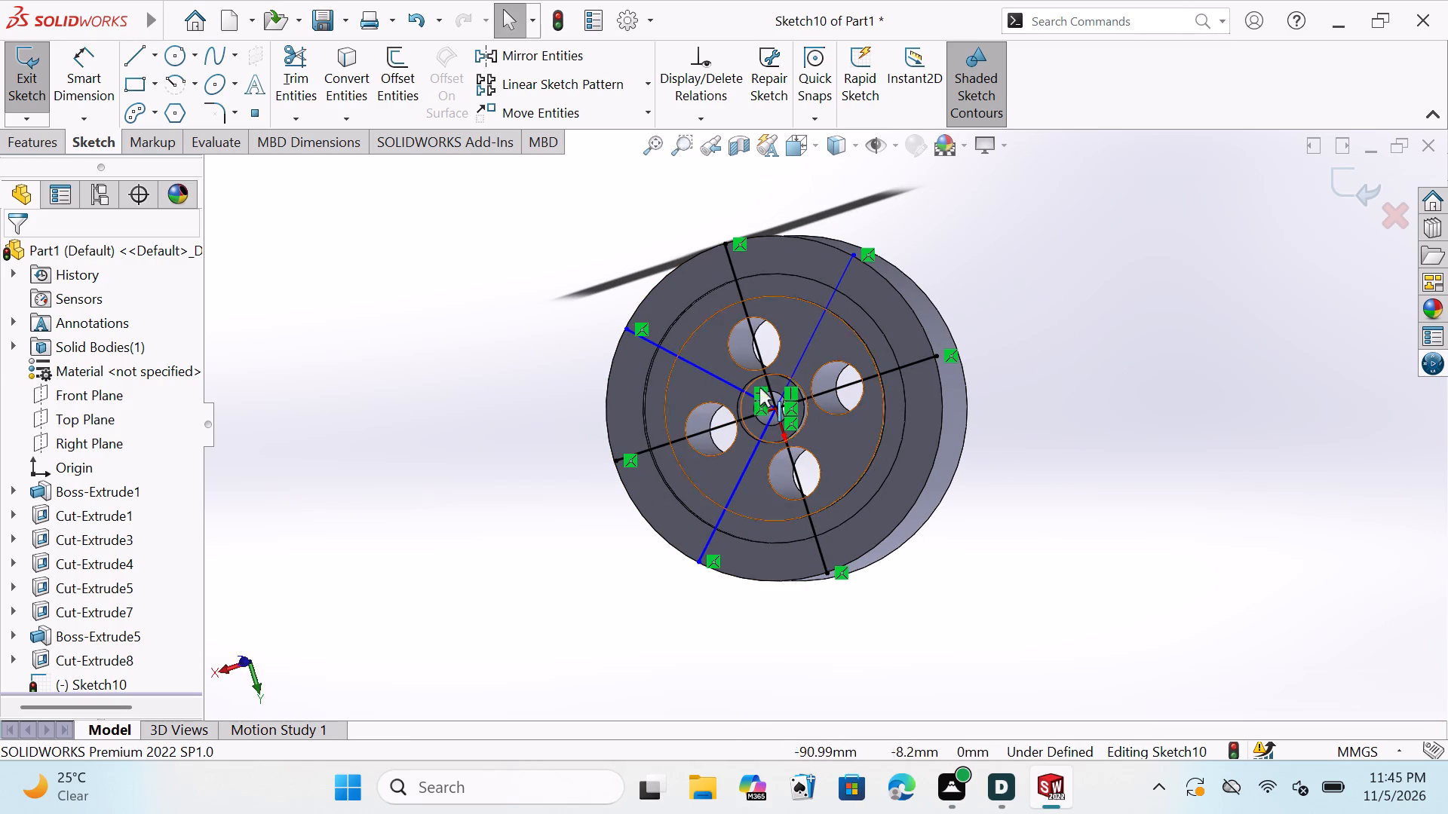
double_click(103, 398)
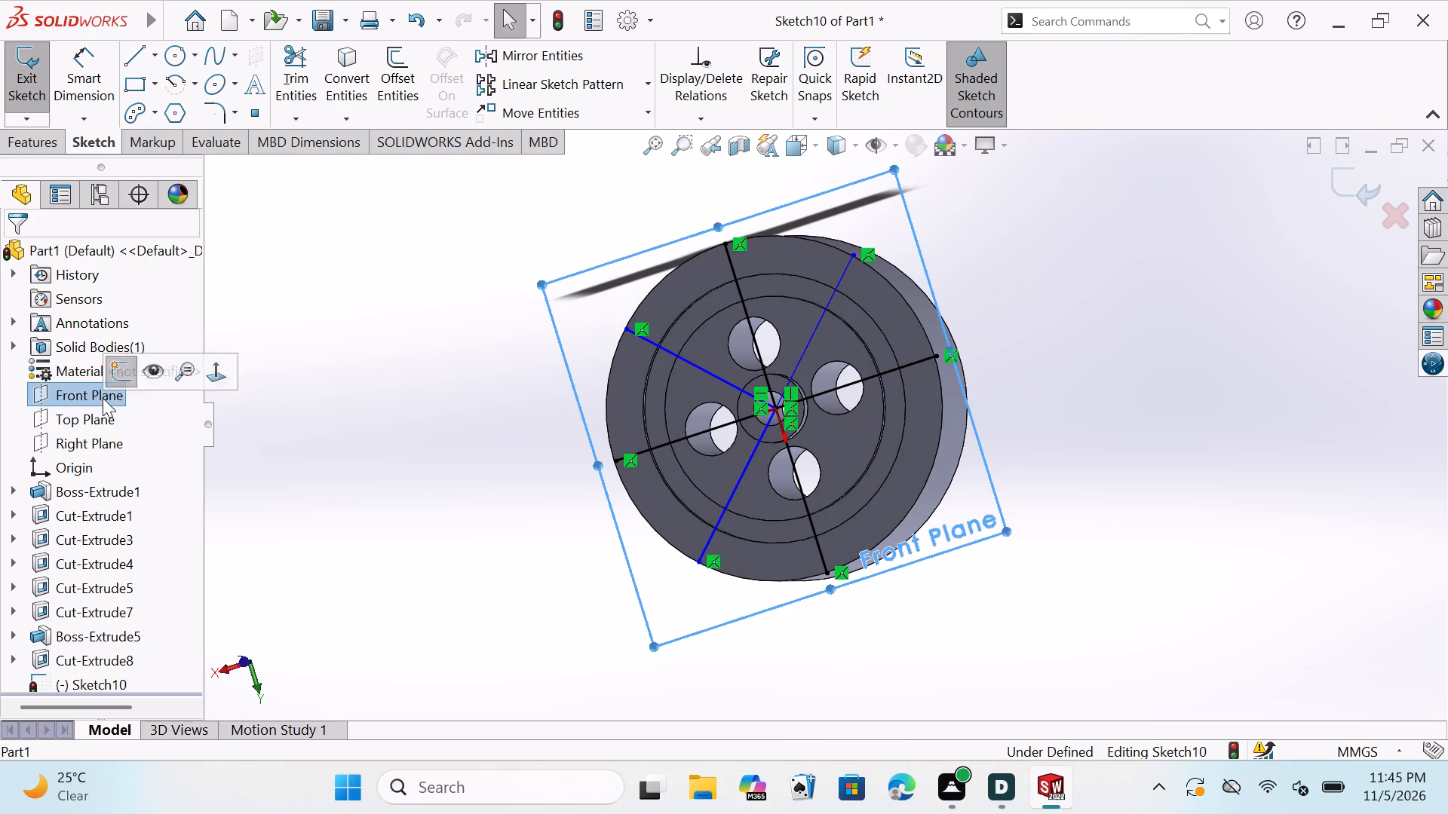
left_click(796, 145)
left_click(919, 271)
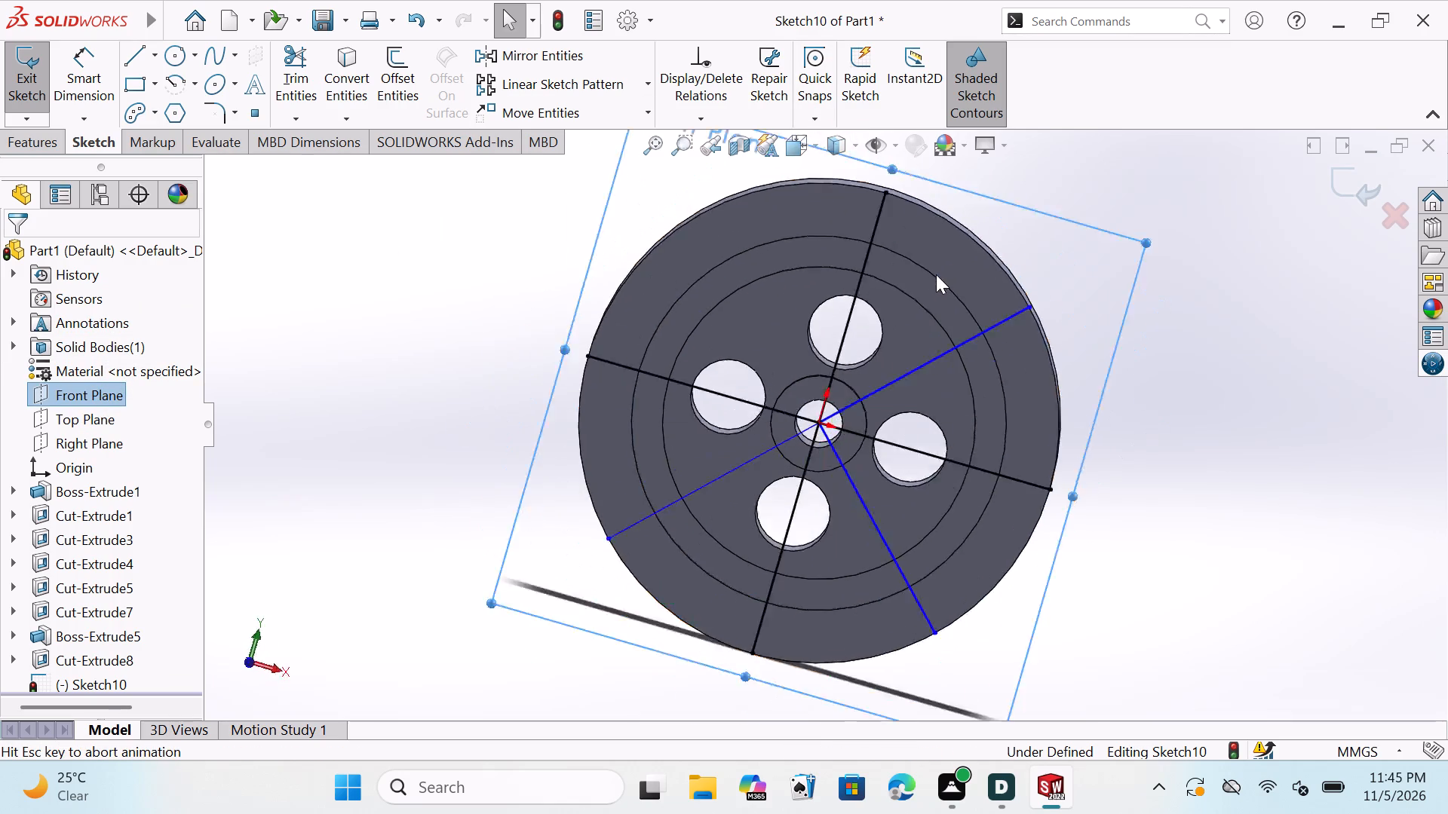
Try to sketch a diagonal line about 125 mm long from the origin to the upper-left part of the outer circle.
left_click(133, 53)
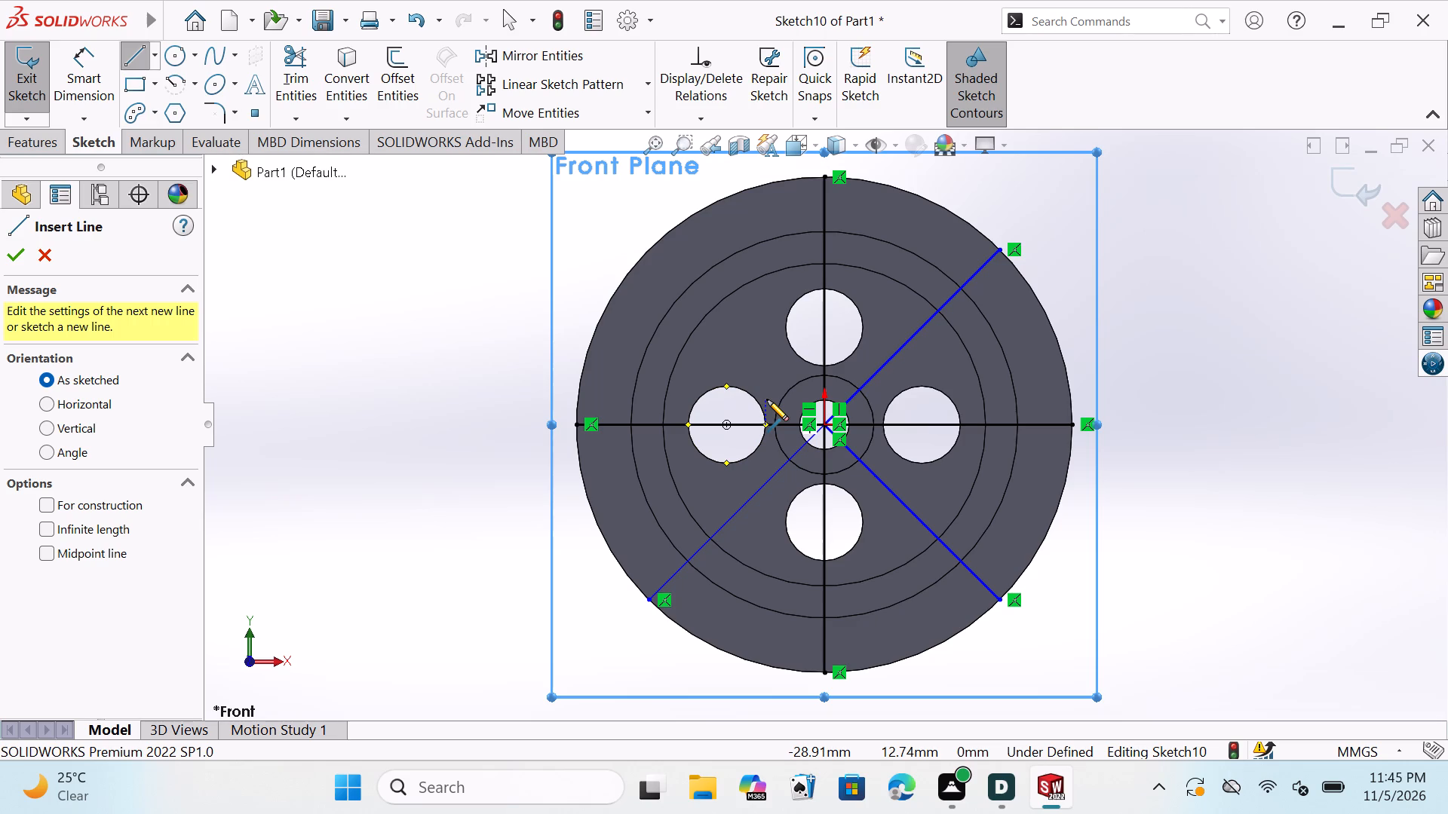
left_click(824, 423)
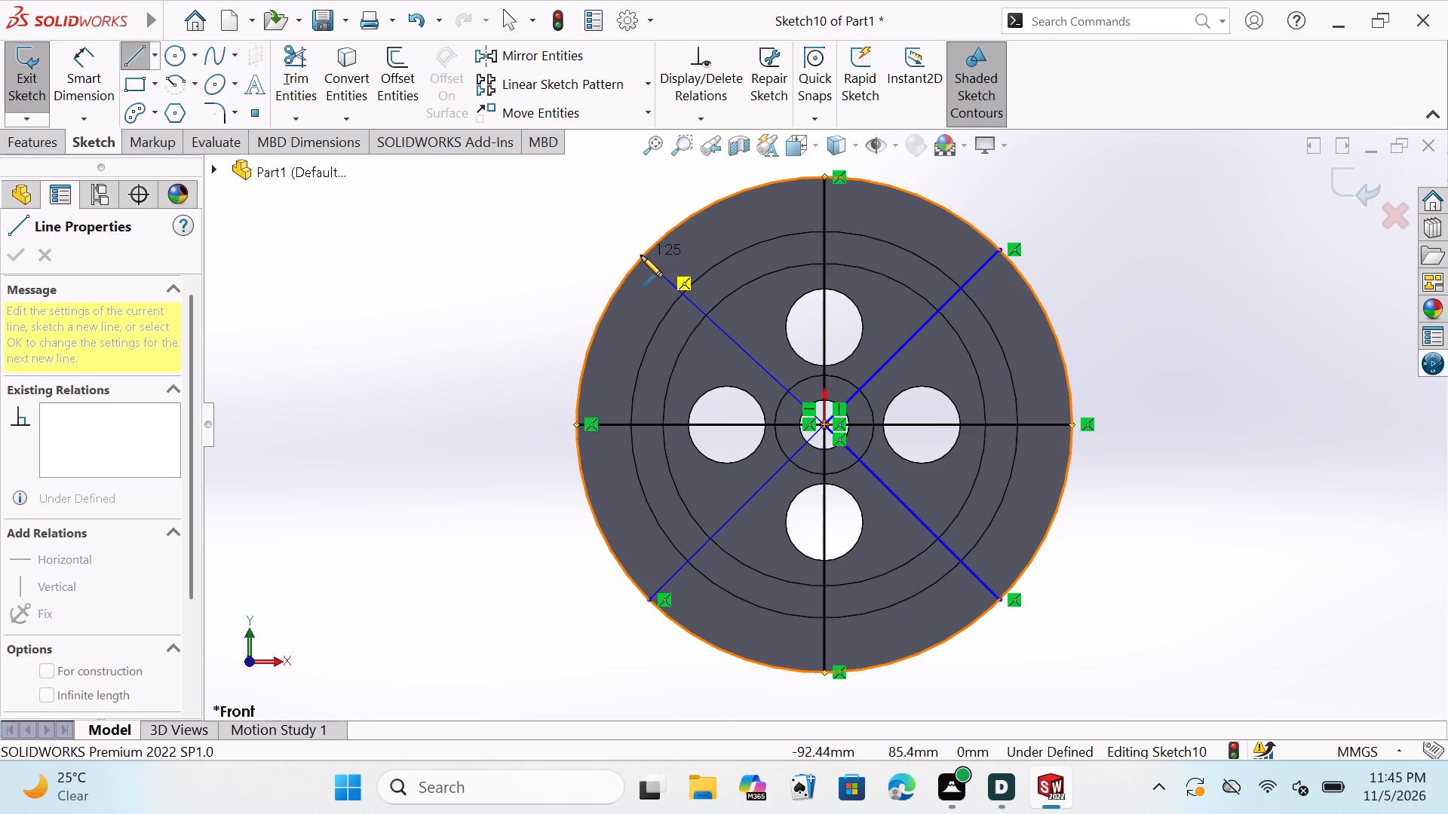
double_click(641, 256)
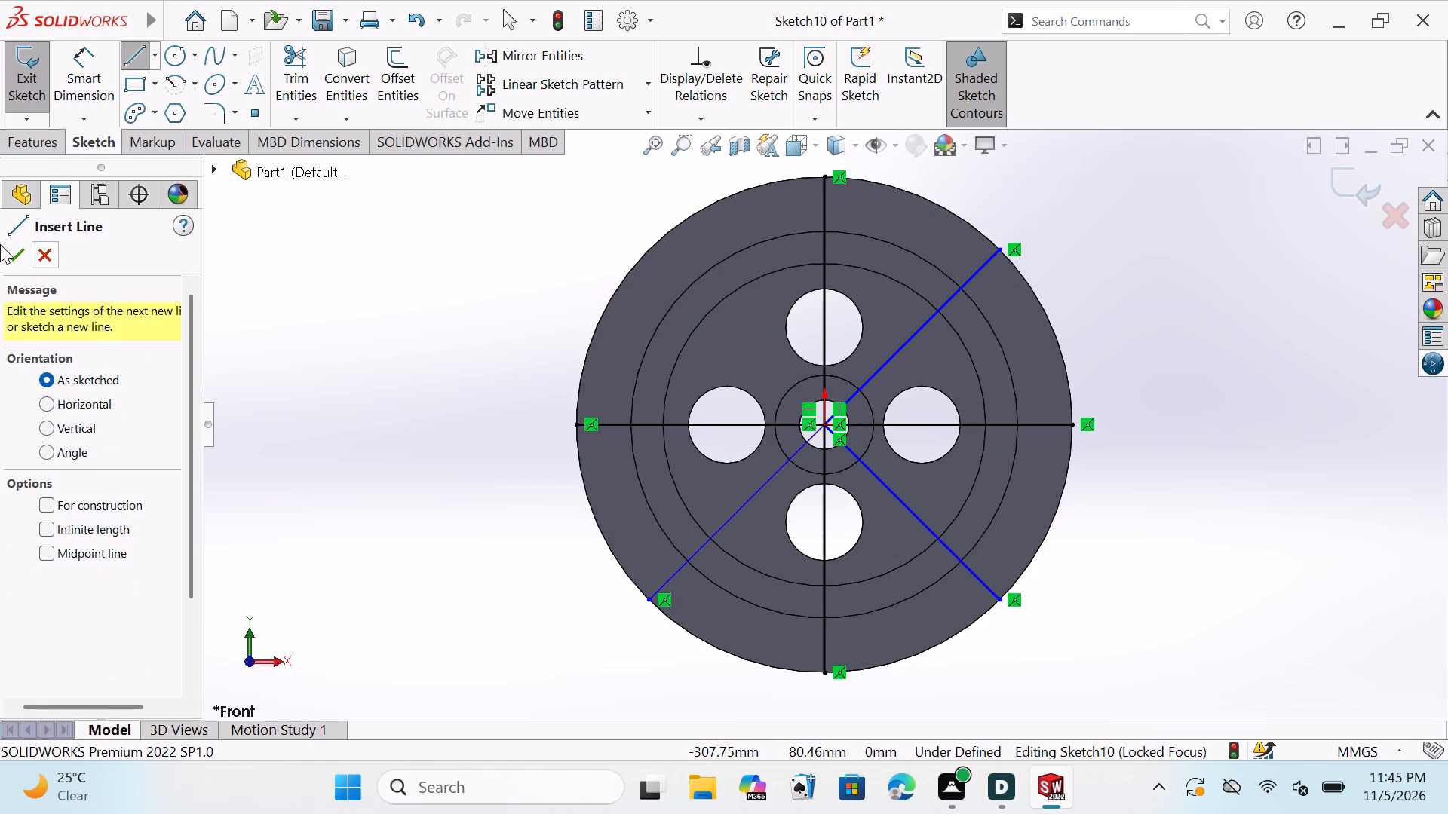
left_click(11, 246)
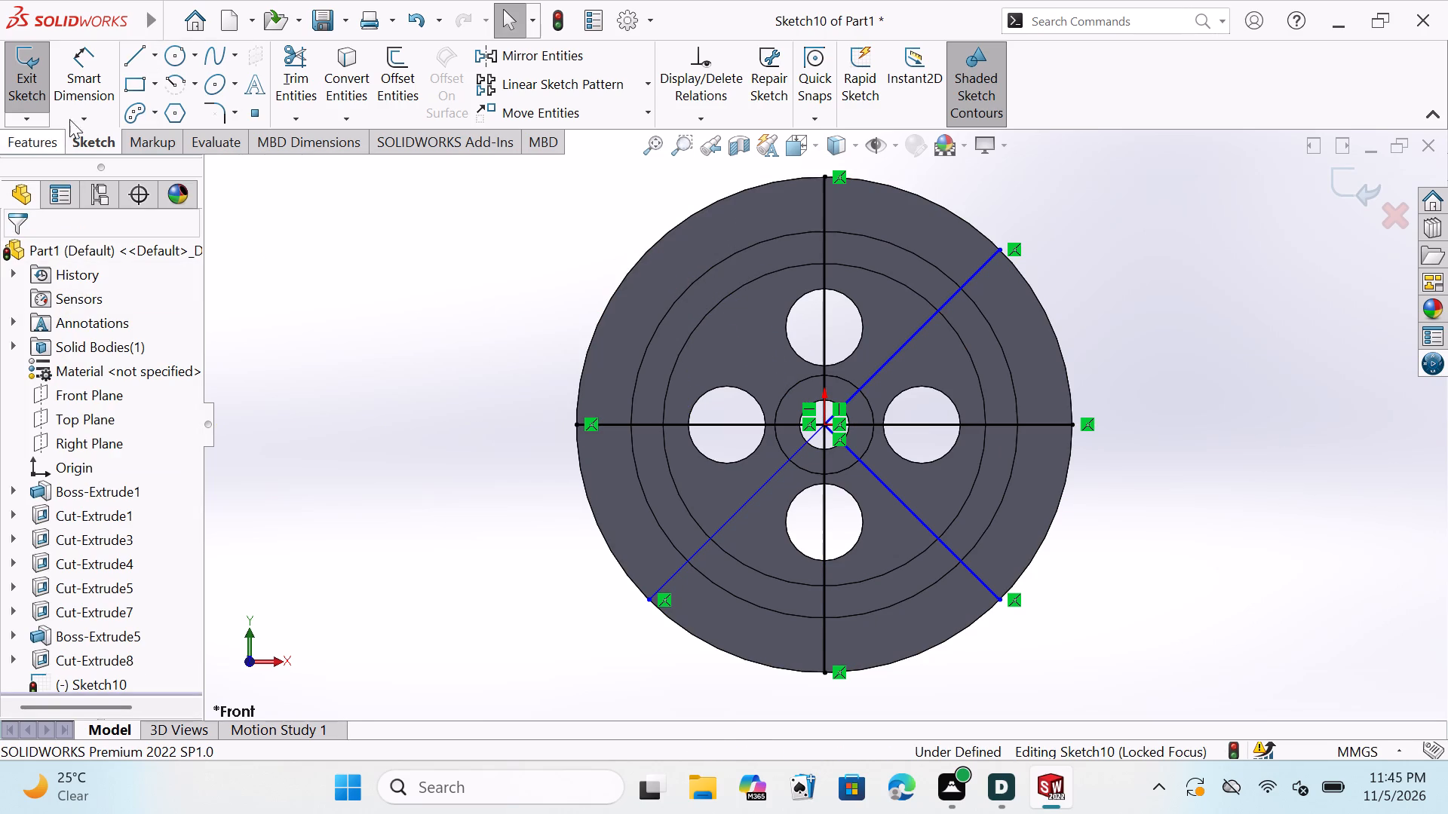
Sketch a 45° diagonal line about 125 mm long from the origin to the upper-left outer circle, perpendicular to the lower-left diagonal.
left_click(132, 47)
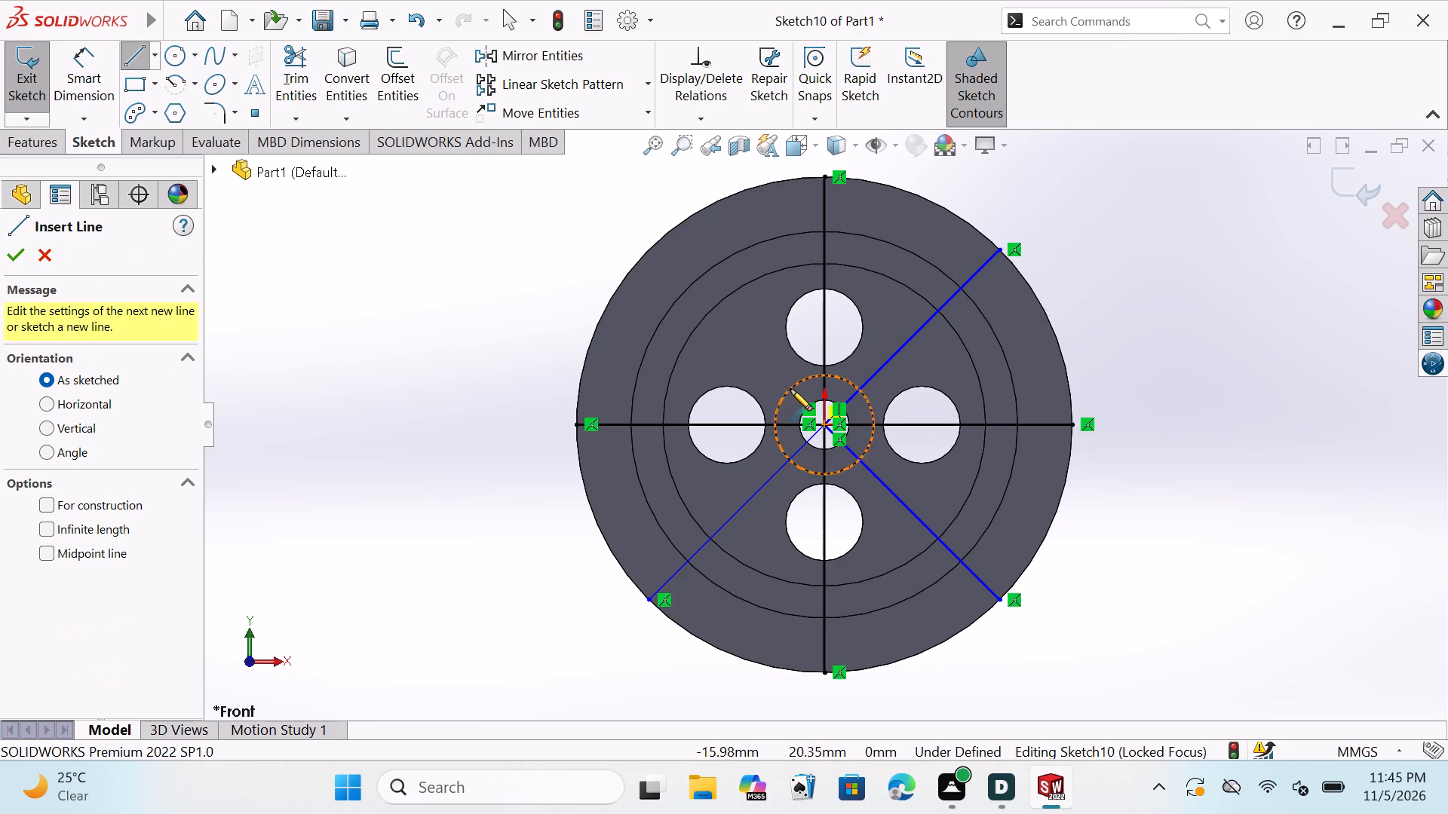
scroll(831, 421, "up", 1)
scroll(840, 434, "down", 3)
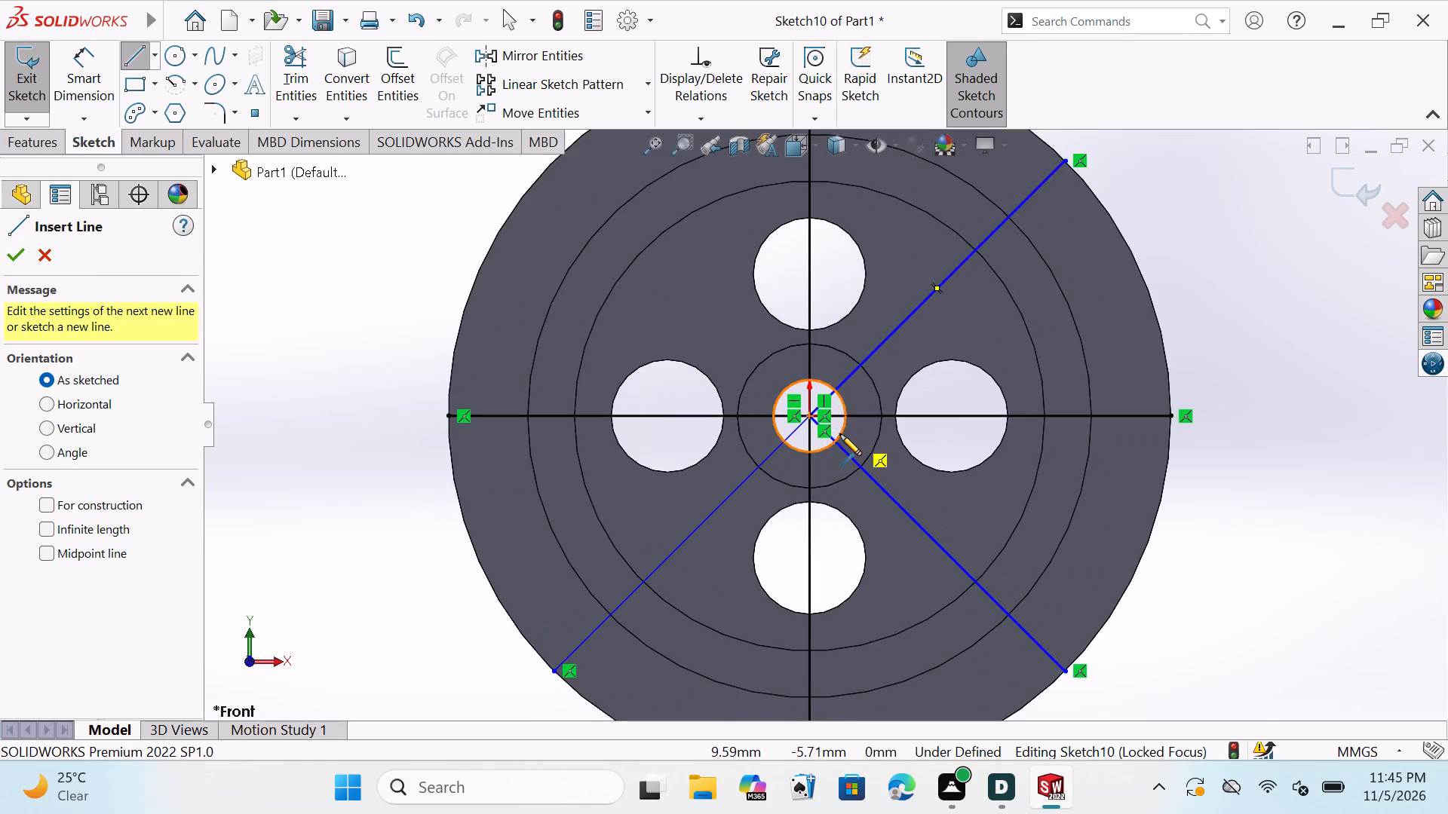
scroll(807, 409, "down", 1)
scroll(805, 402, "up", 2)
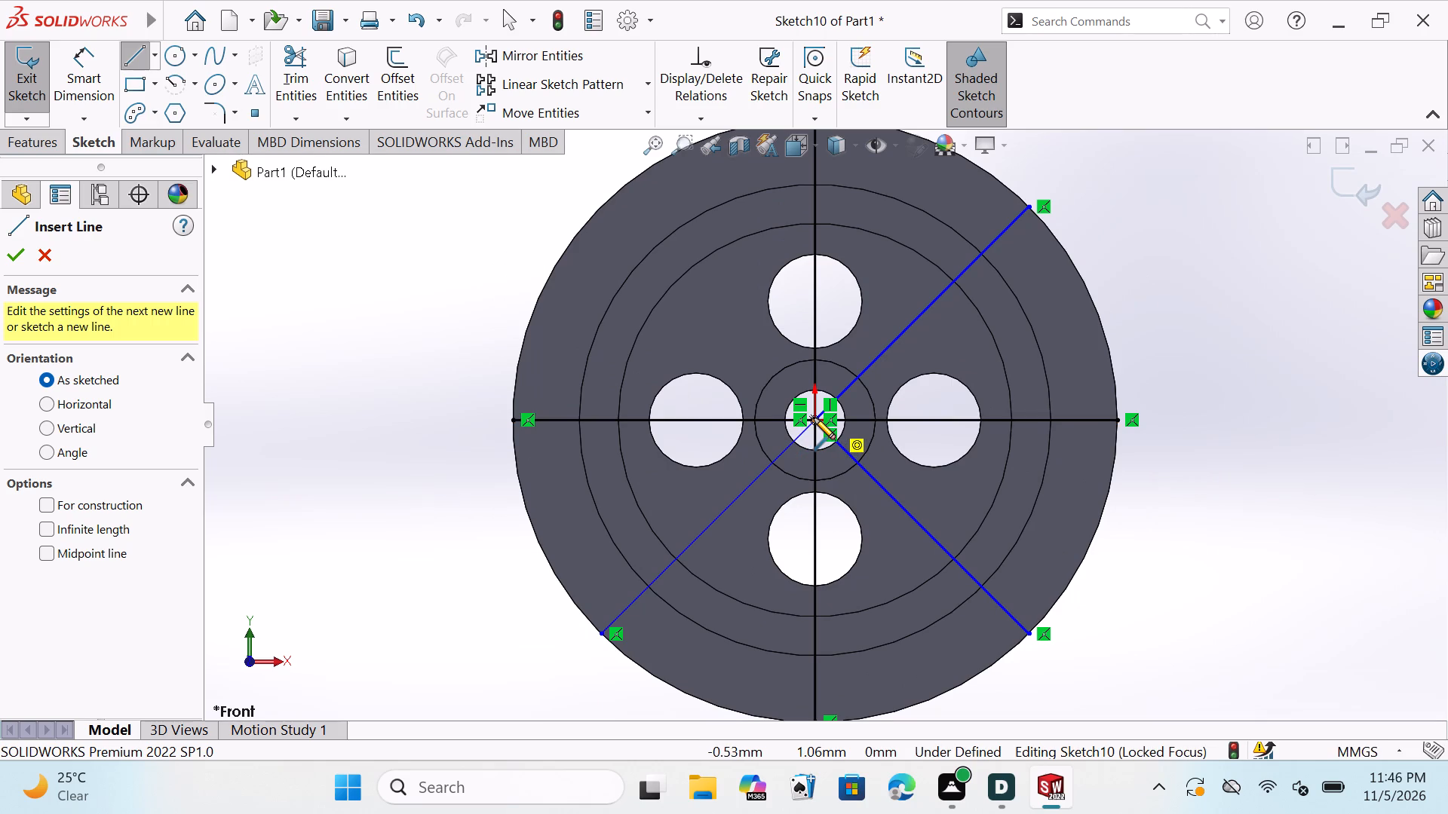
left_click(814, 418)
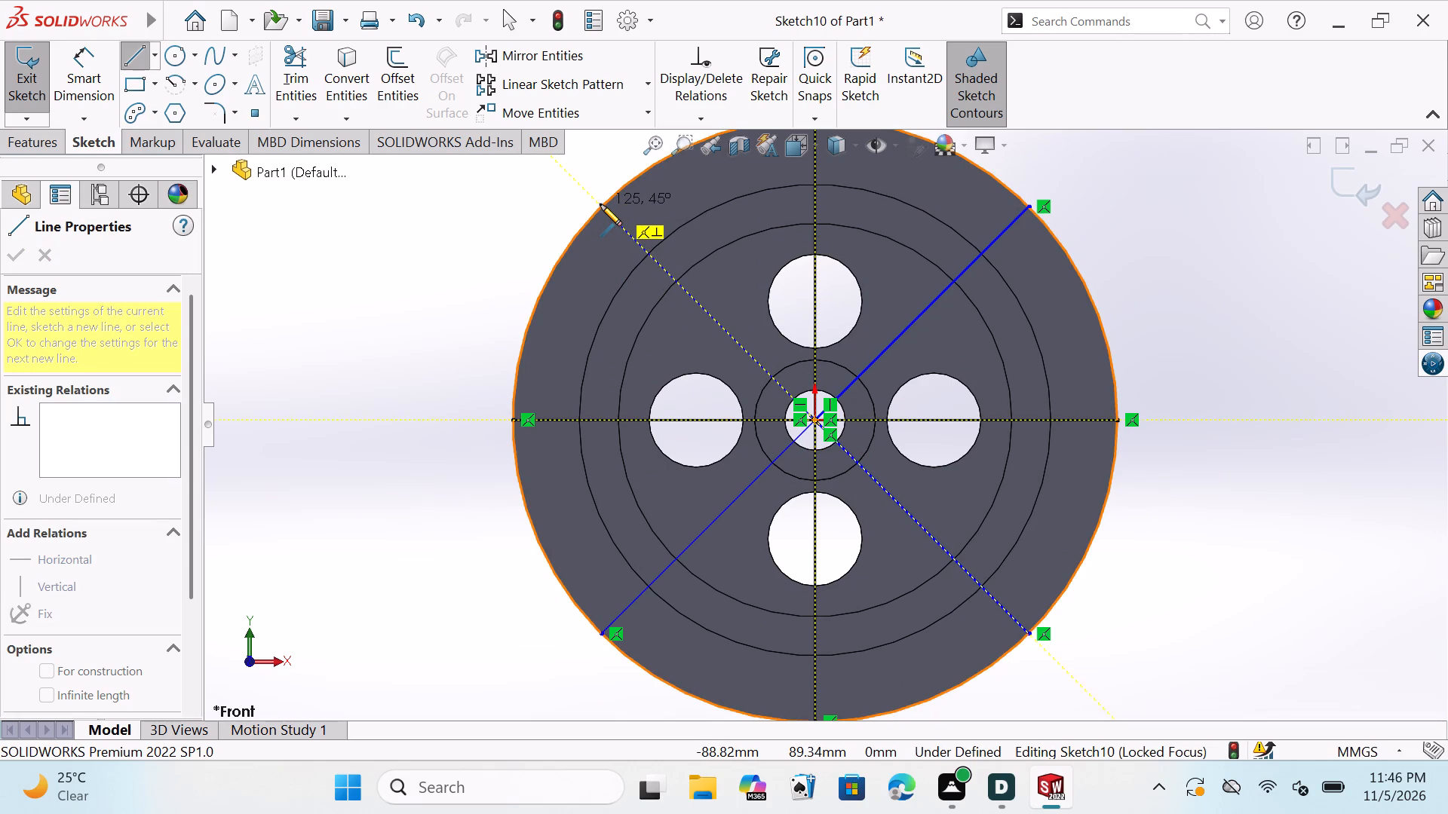
left_click(600, 204)
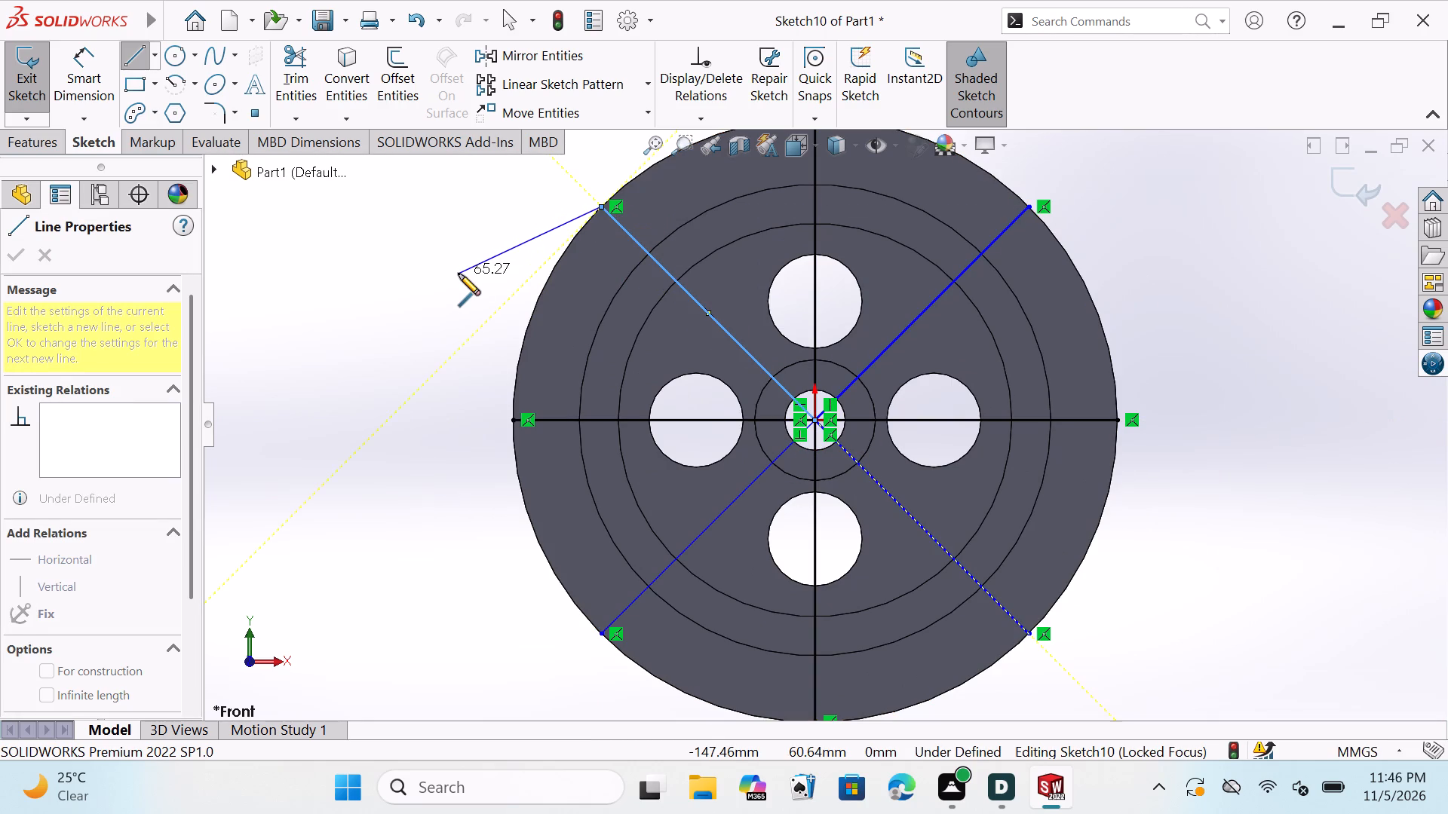
key("Escape")
key("Escape")
key("Escape")
key("Escape")
key("Escape")
key("Escape")
key("Escape")
key("Escape")
key("Escape")
key("Escape")
key("Escape")
key("Escape")
key("Escape")
key("Escape")
key("Escape")
key("Escape")
key("Escape")
key("Escape")
key("Escape")
key("Escape")
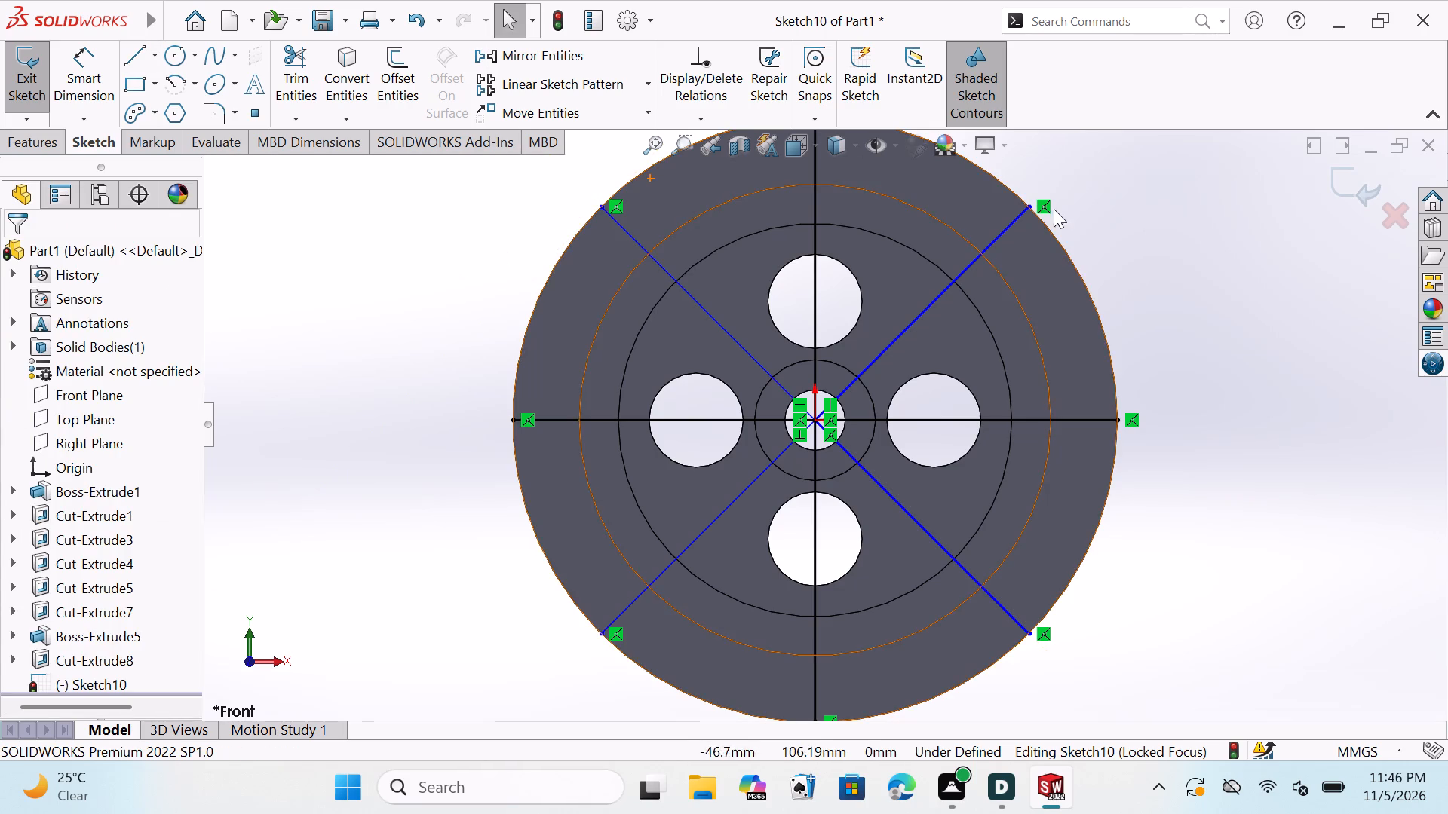
Sketch a straight chord about 96 mm long from the horizontal line's left end to the upper-left diagonal's outer end.
scroll(1006, 350, "up", 1)
scroll(1005, 350, "down", 1)
scroll(999, 342, "up", 1)
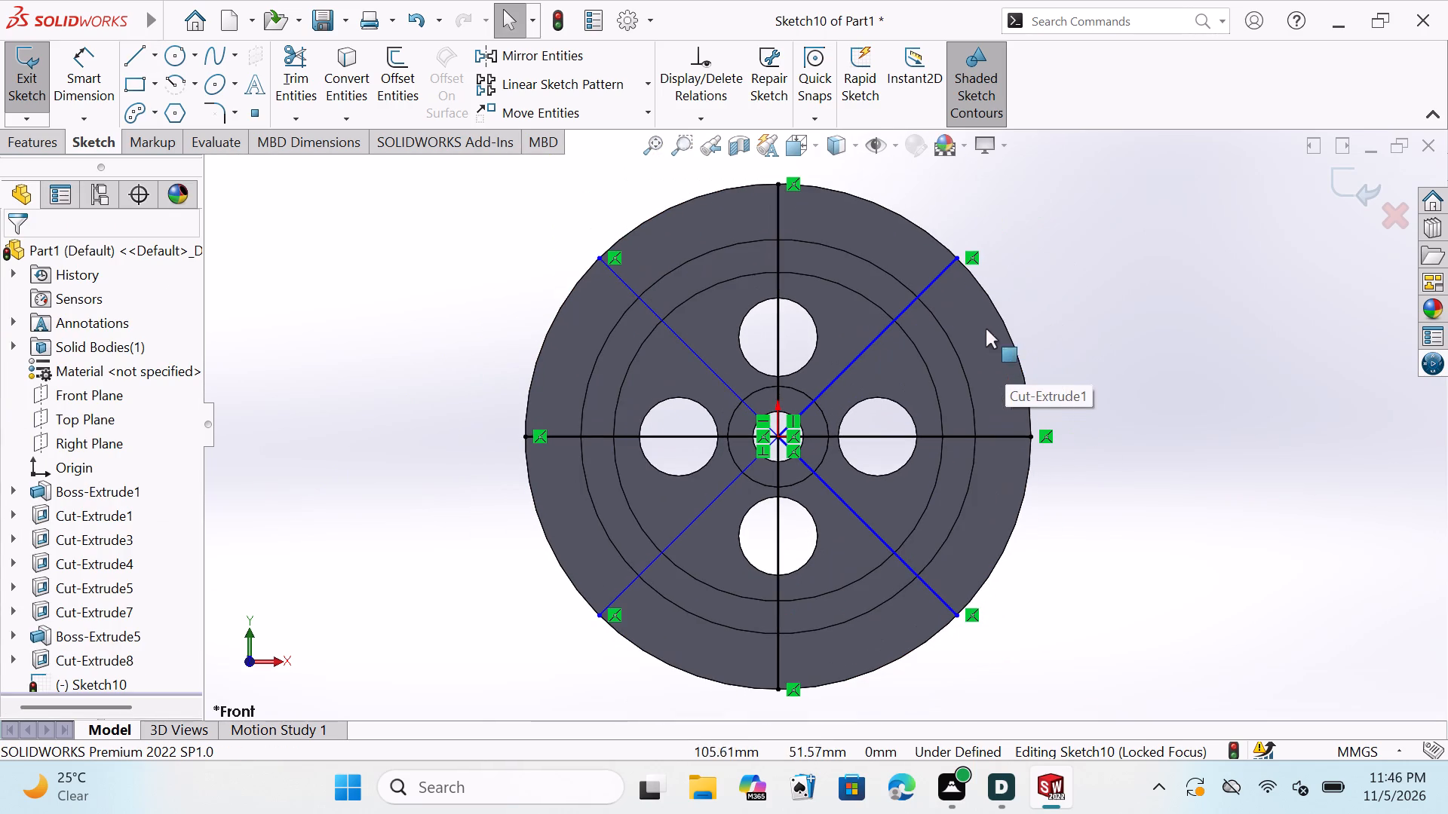
left_click(136, 48)
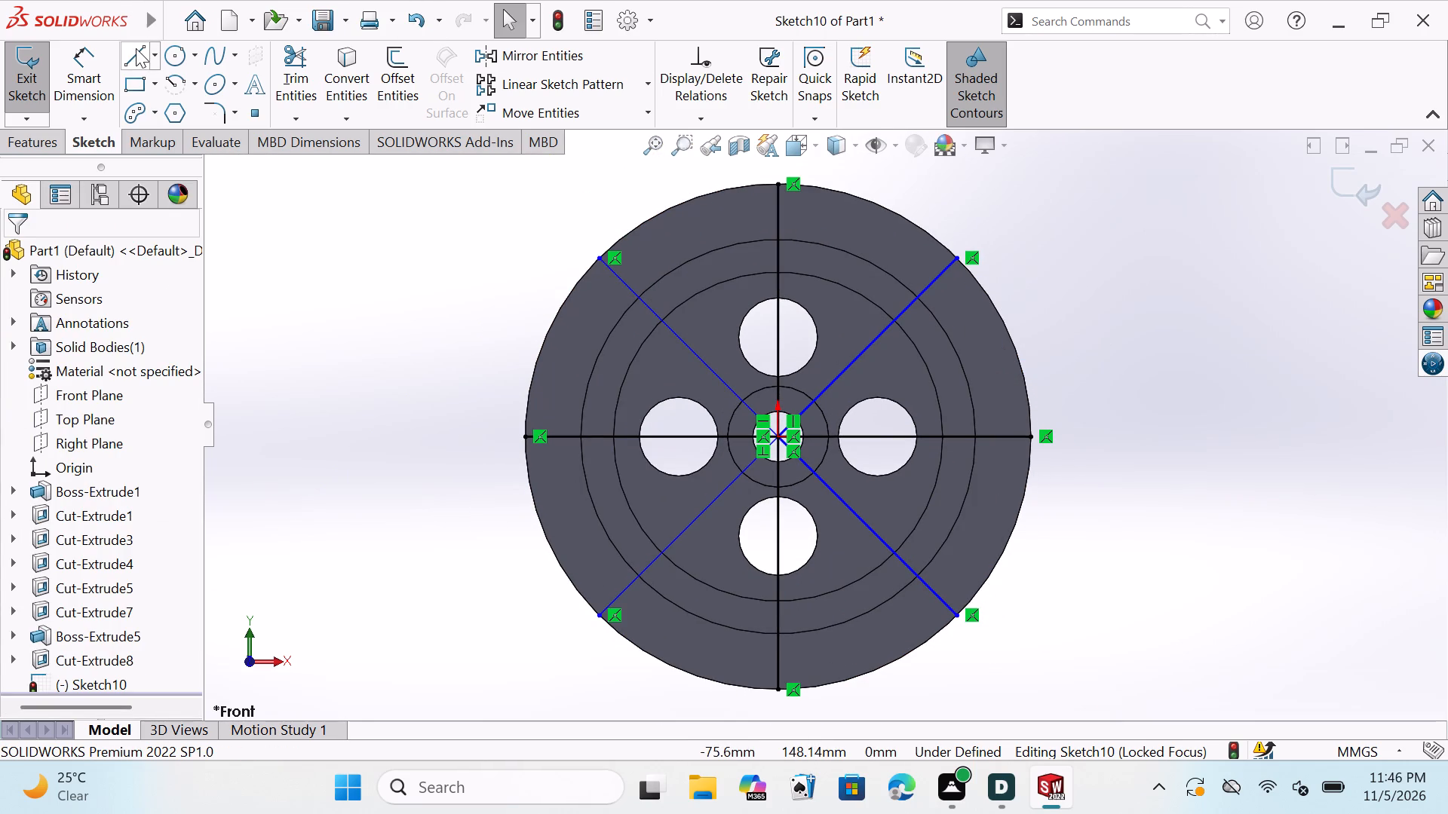
left_click(523, 436)
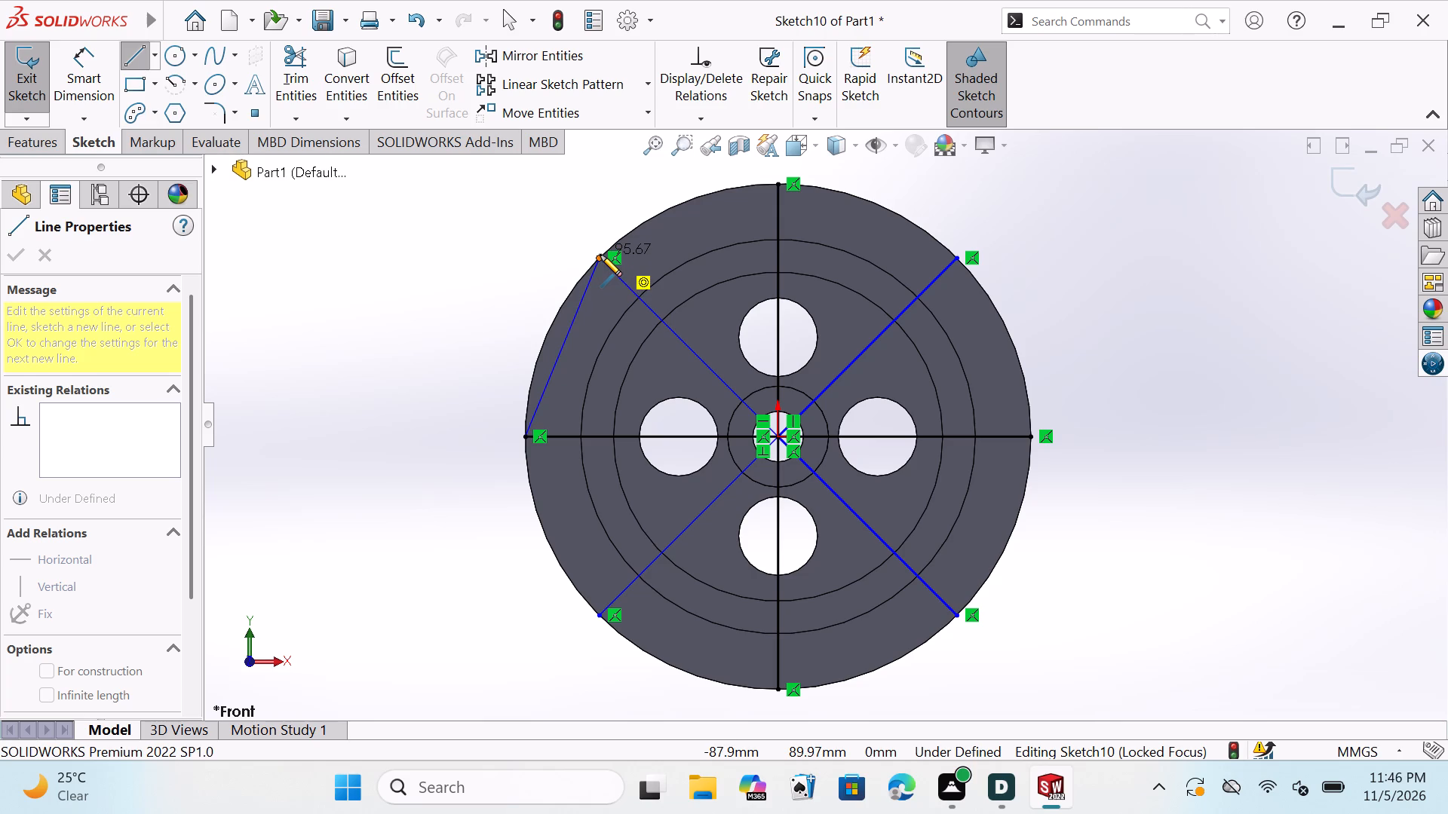
left_click(598, 256)
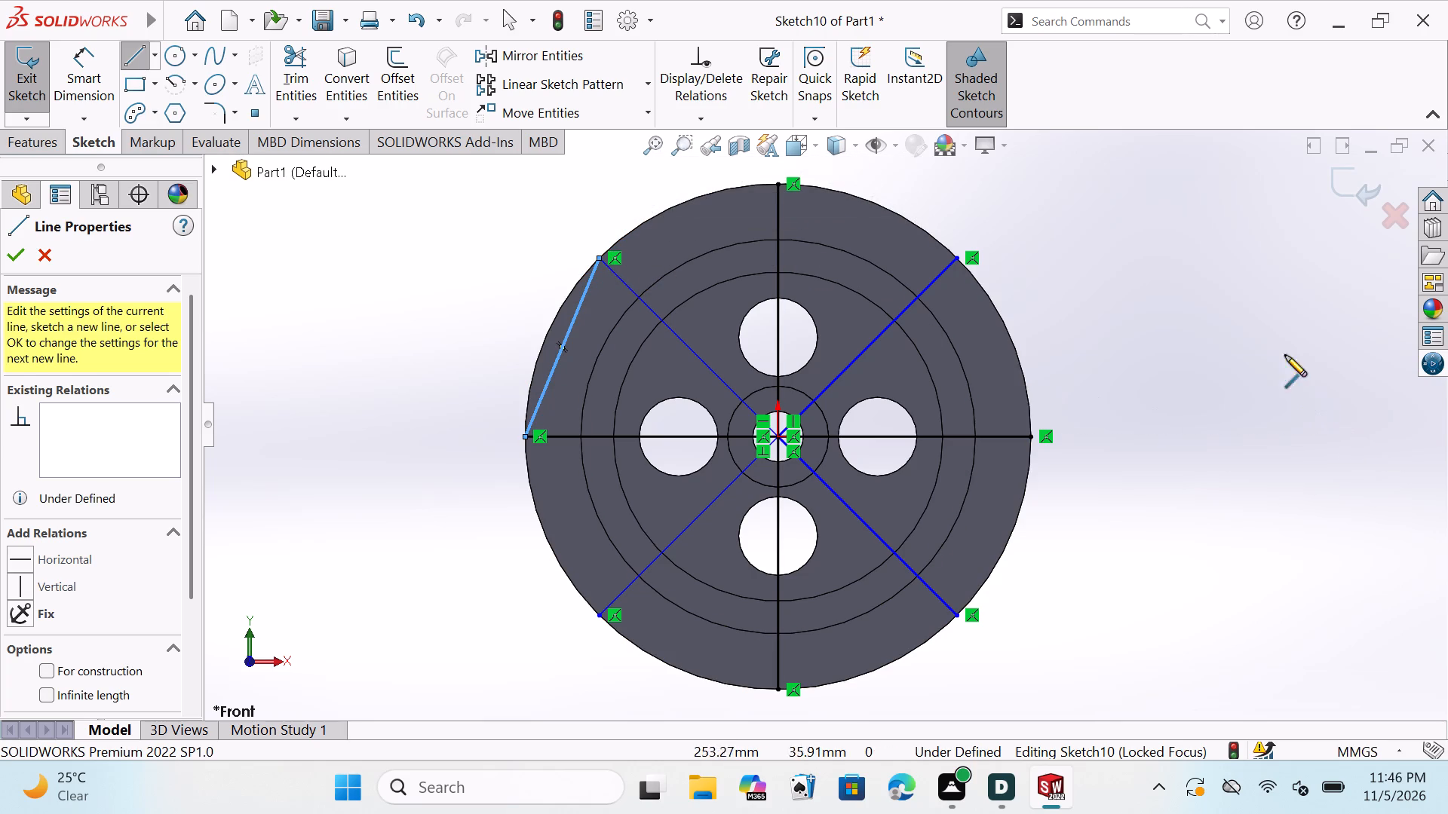
left_click(777, 182)
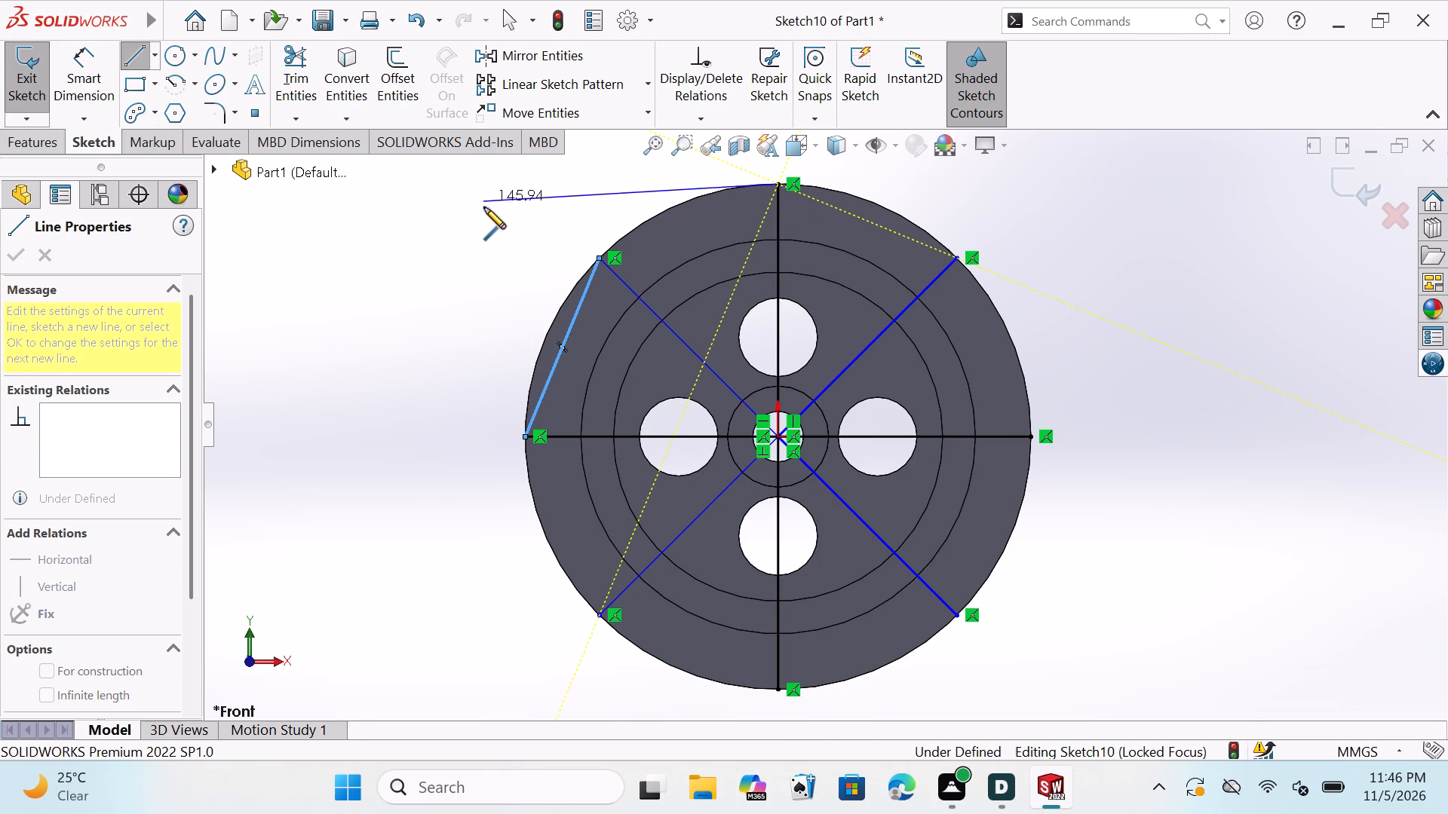
key("Escape")
key("Escape")
key("Escape")
key("Escape")
key("Escape")
key("Escape")
key("Escape")
key("Escape")
key("Escape")
key("Escape")
key("Escape")
key("Escape")
key("Escape")
key("Escape")
key("Escape")
key("Escape")
key("Escape")
key("Escape")
key("Escape")
key("Escape")
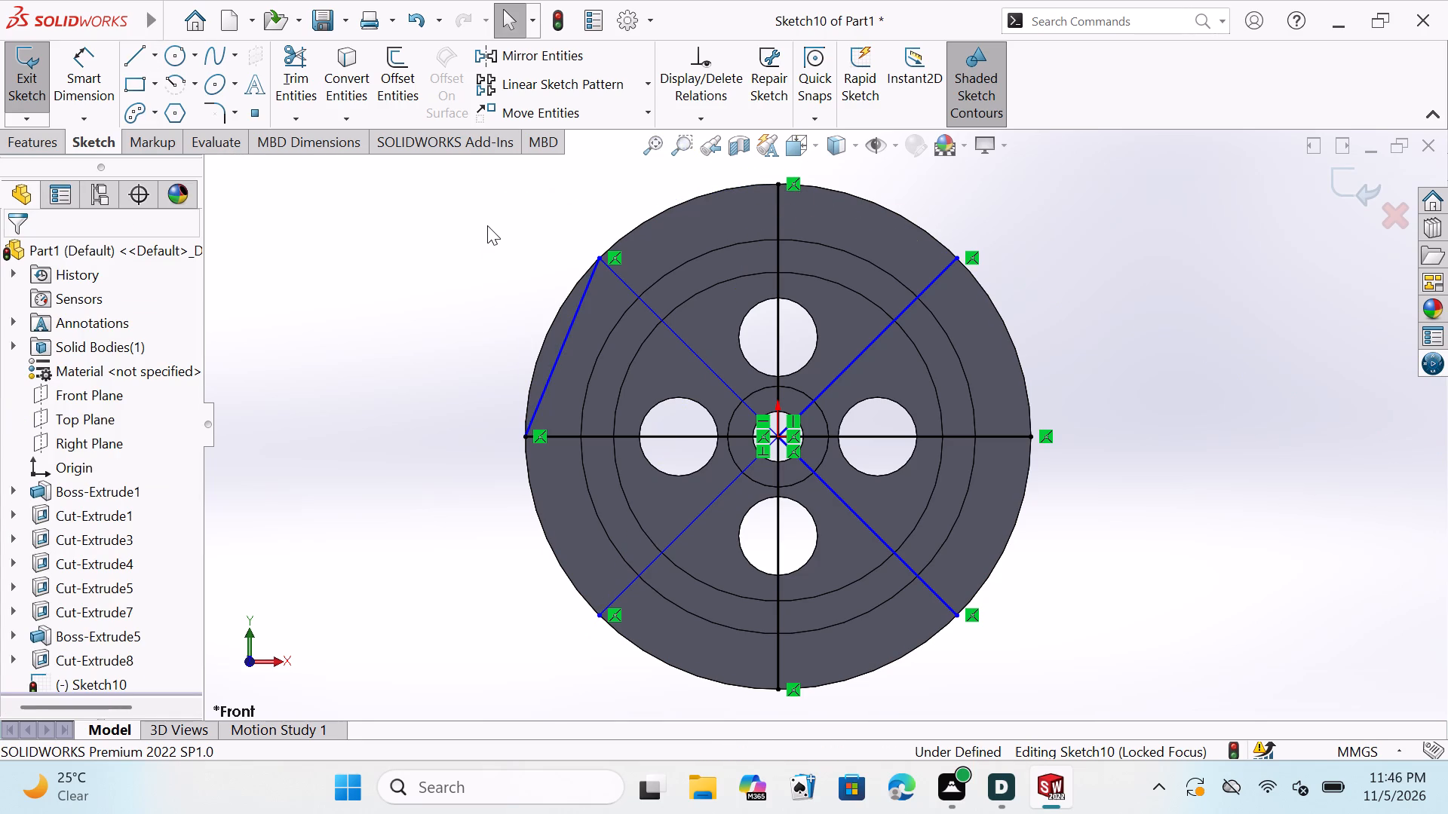
key("Escape")
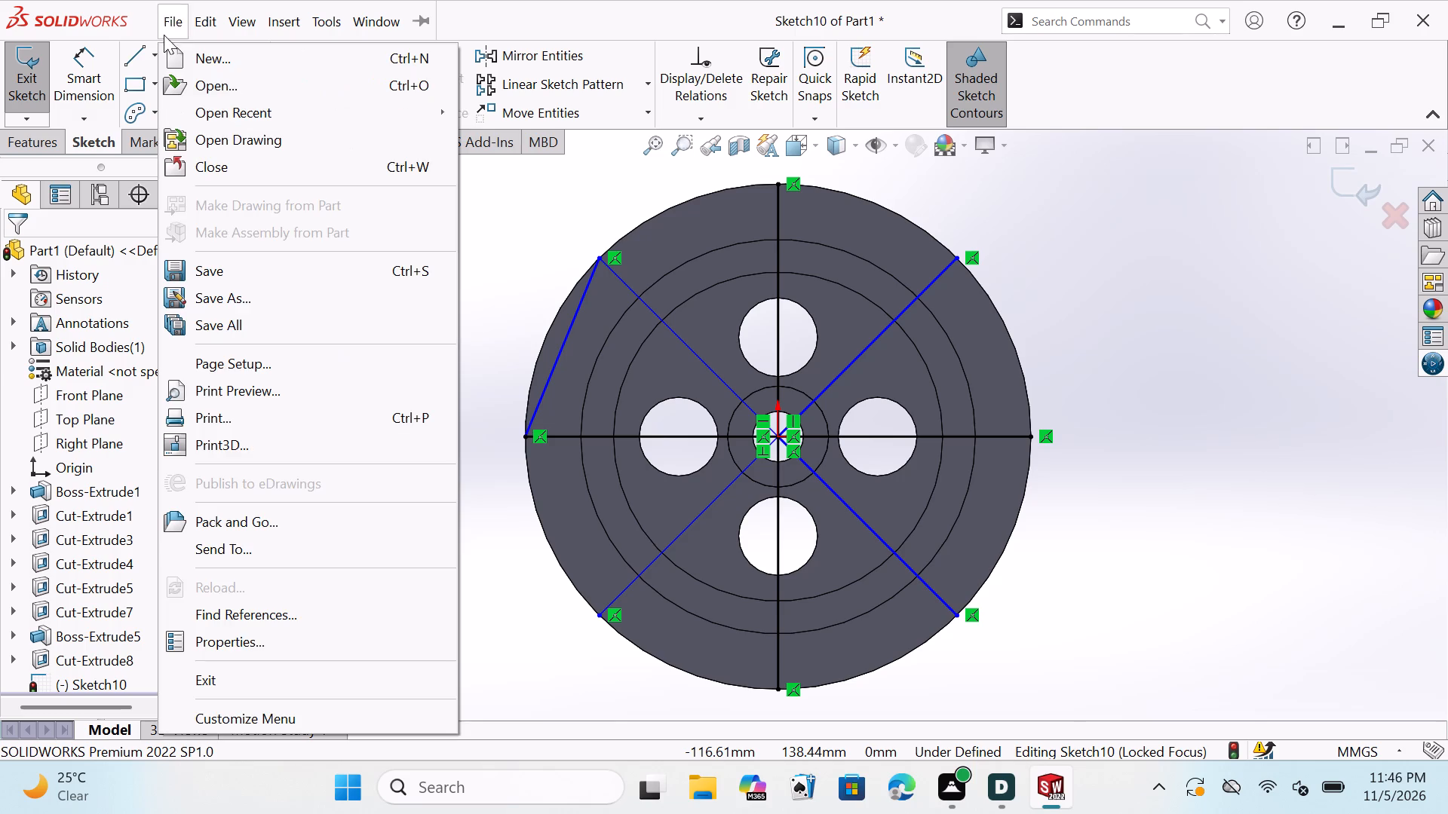
Sketch a straight chord about 96 mm long from the vertical line's top end to the upper-right diagonal's outer end.
left_click(130, 53)
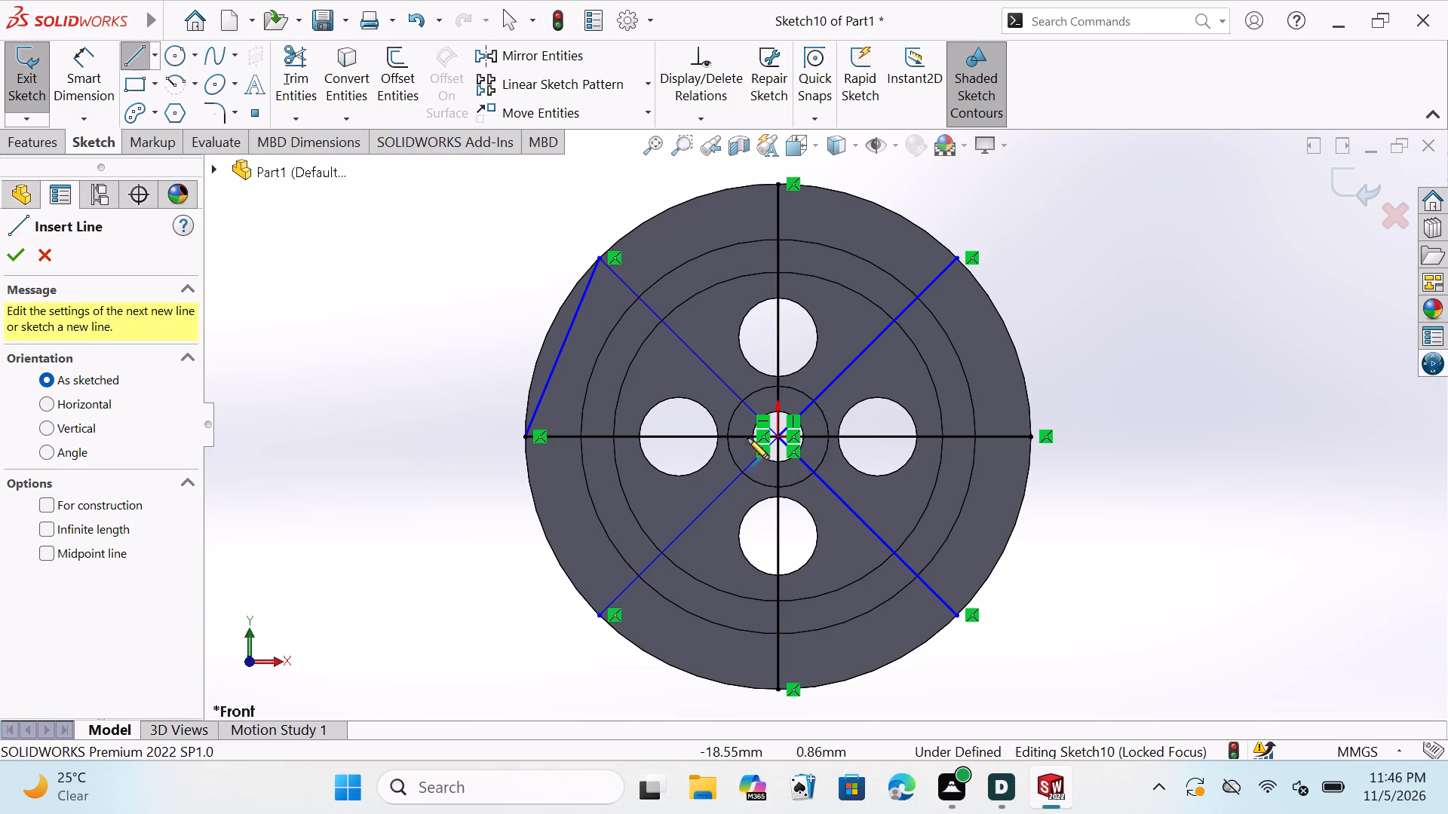
left_click(776, 180)
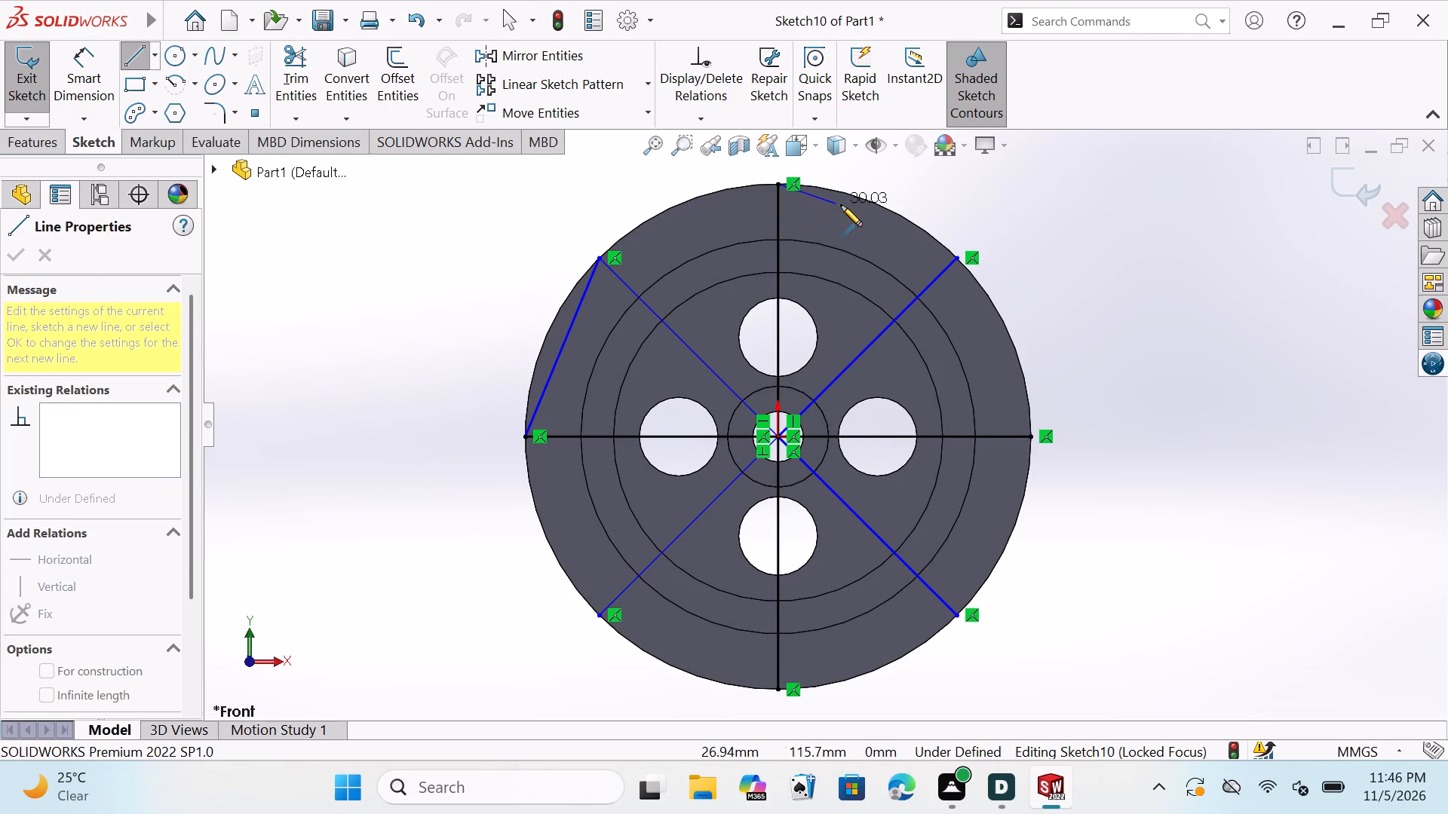
left_click(955, 257)
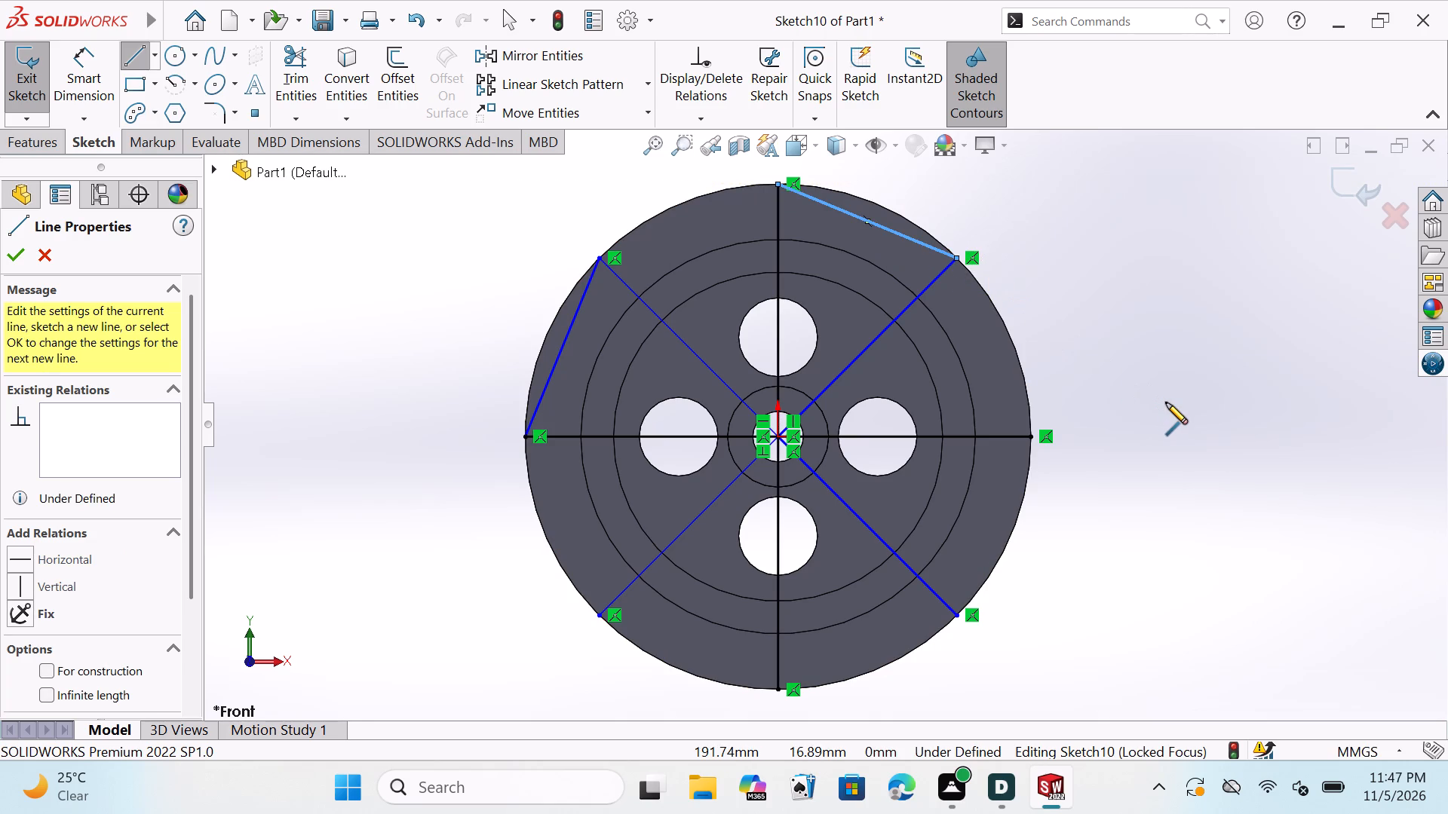
key("Escape")
key("Escape")
key("Escape")
key("Escape")
key("Escape")
key("Escape")
key("Escape")
key("Escape")
key("Escape")
key("Escape")
key("Escape")
key("Escape")
key("Escape")
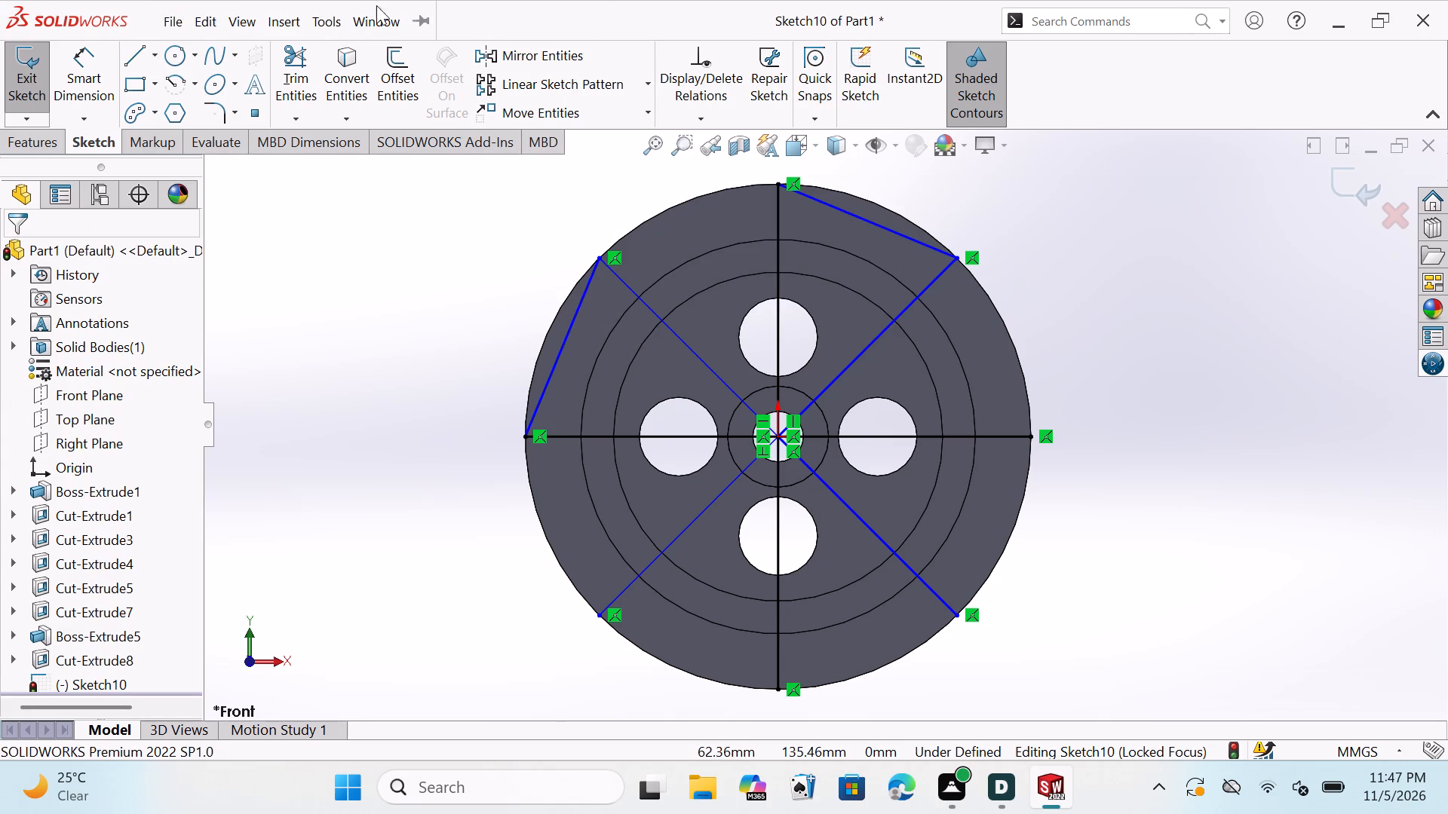
Sketch a straight chord about 96 mm long from the upper-left diagonal's outer end to the vertical line's top end.
left_click(136, 48)
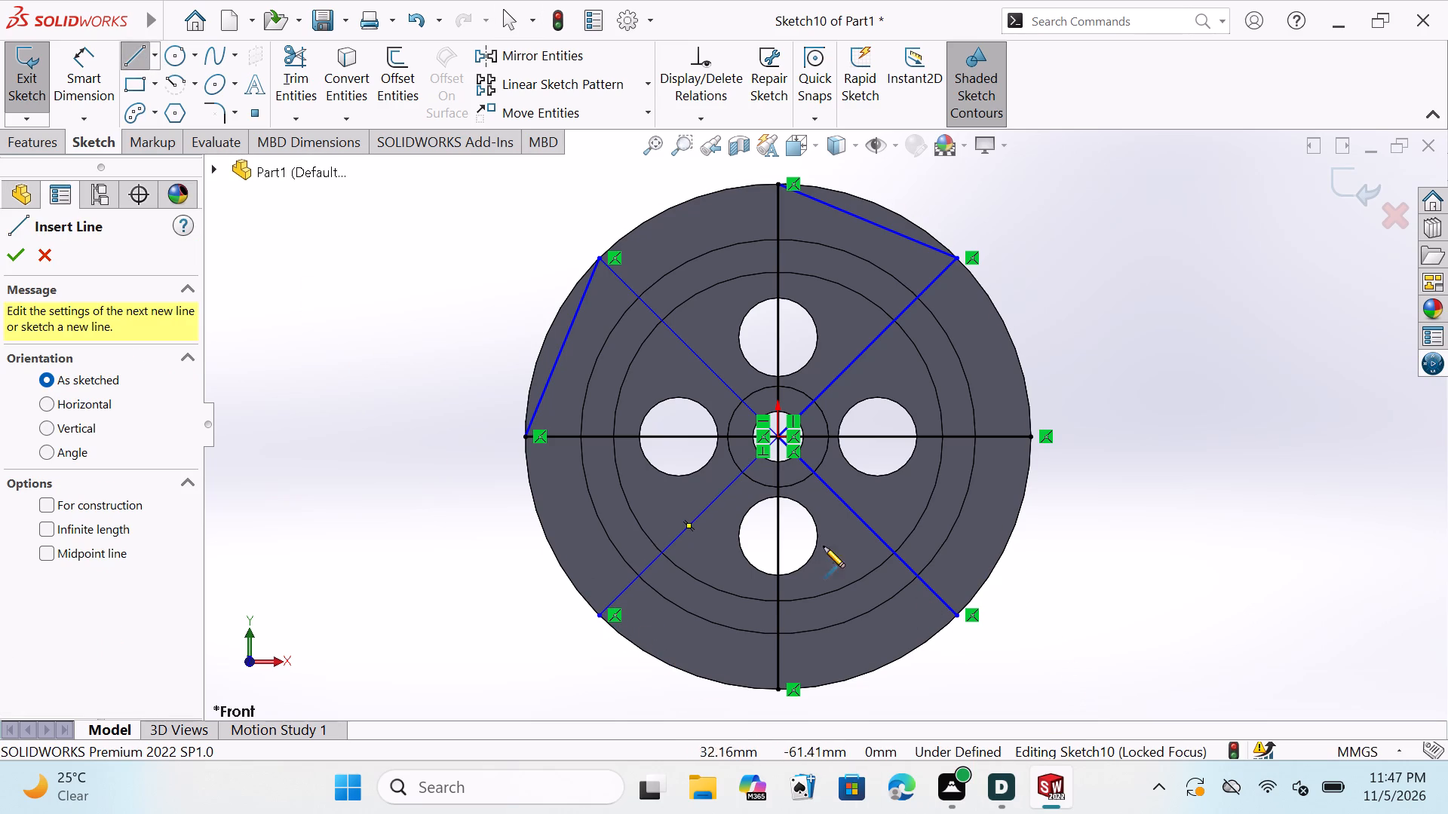
left_click(599, 256)
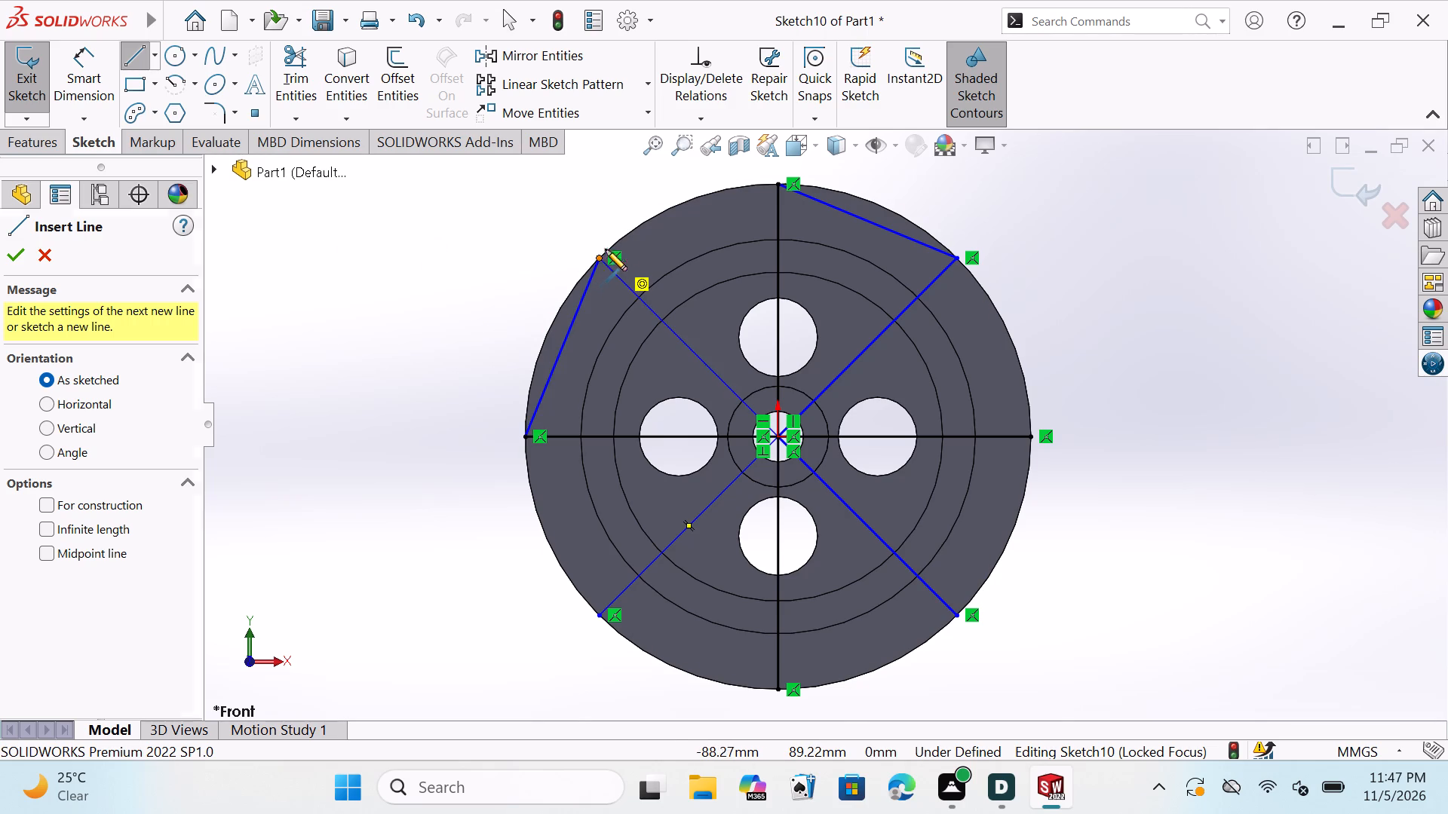
left_click(776, 185)
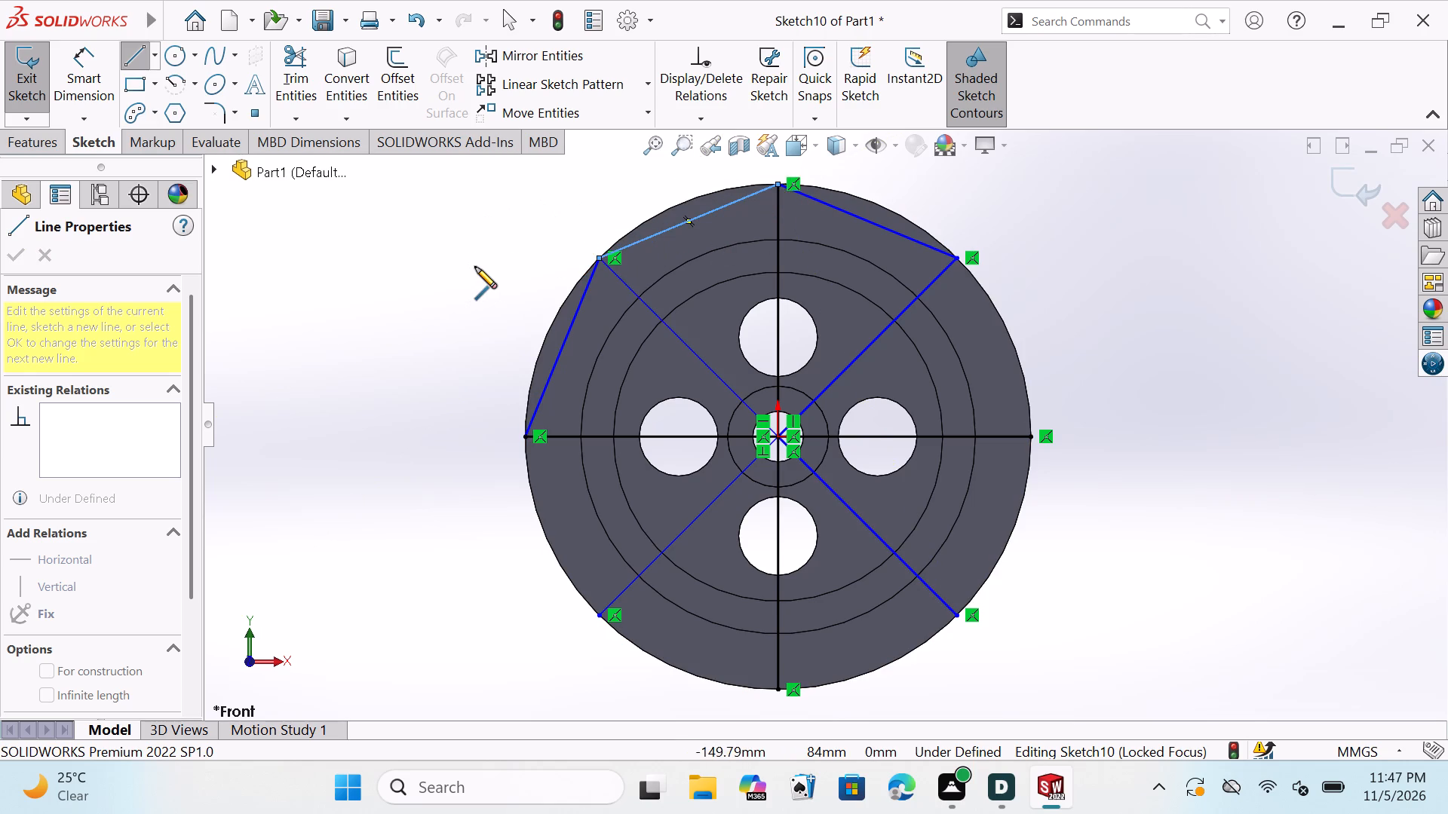
key("Escape")
key("Escape")
key("Escape")
key("Escape")
key("Escape")
key("Escape")
key("Escape")
key("Escape")
key("Escape")
key("Escape")
key("Escape")
key("Escape")
key("Escape")
key("Escape")
key("Escape")
key("Escape")
key("Escape")
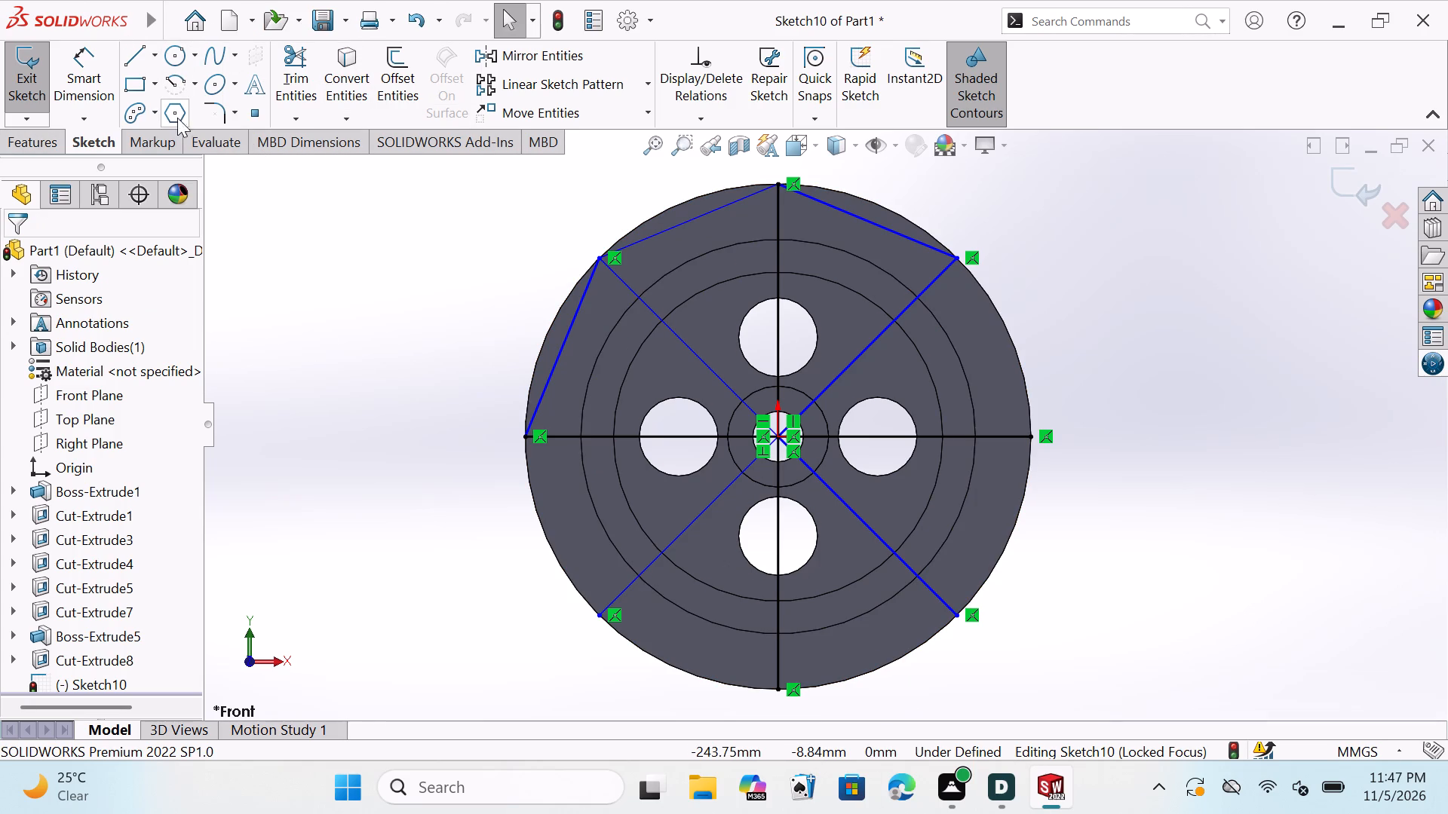
Sketch a straight chord about 96 mm long from the horizontal line's left end to the lower-left diagonal's outer end.
left_click(138, 51)
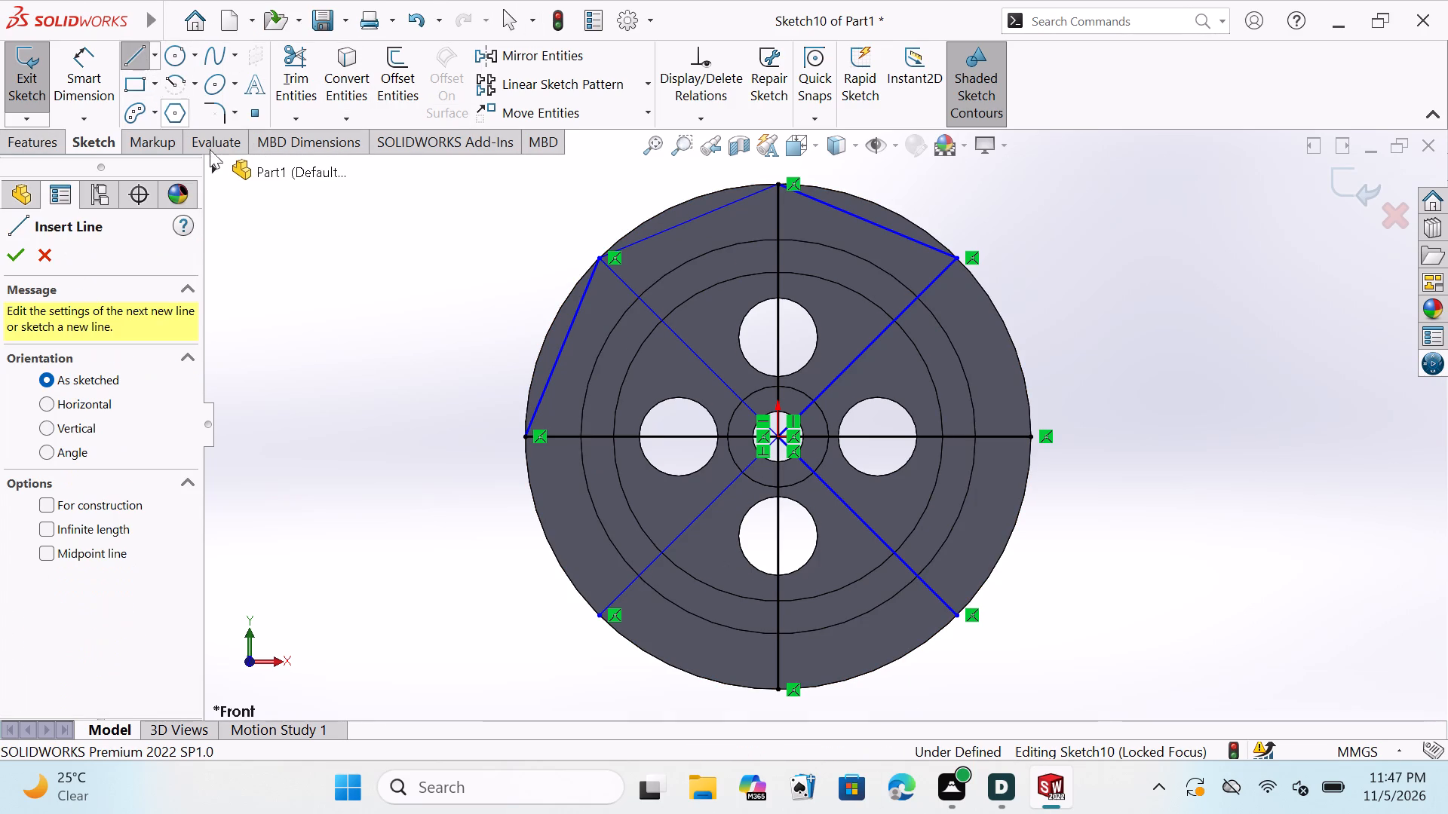
left_click(525, 434)
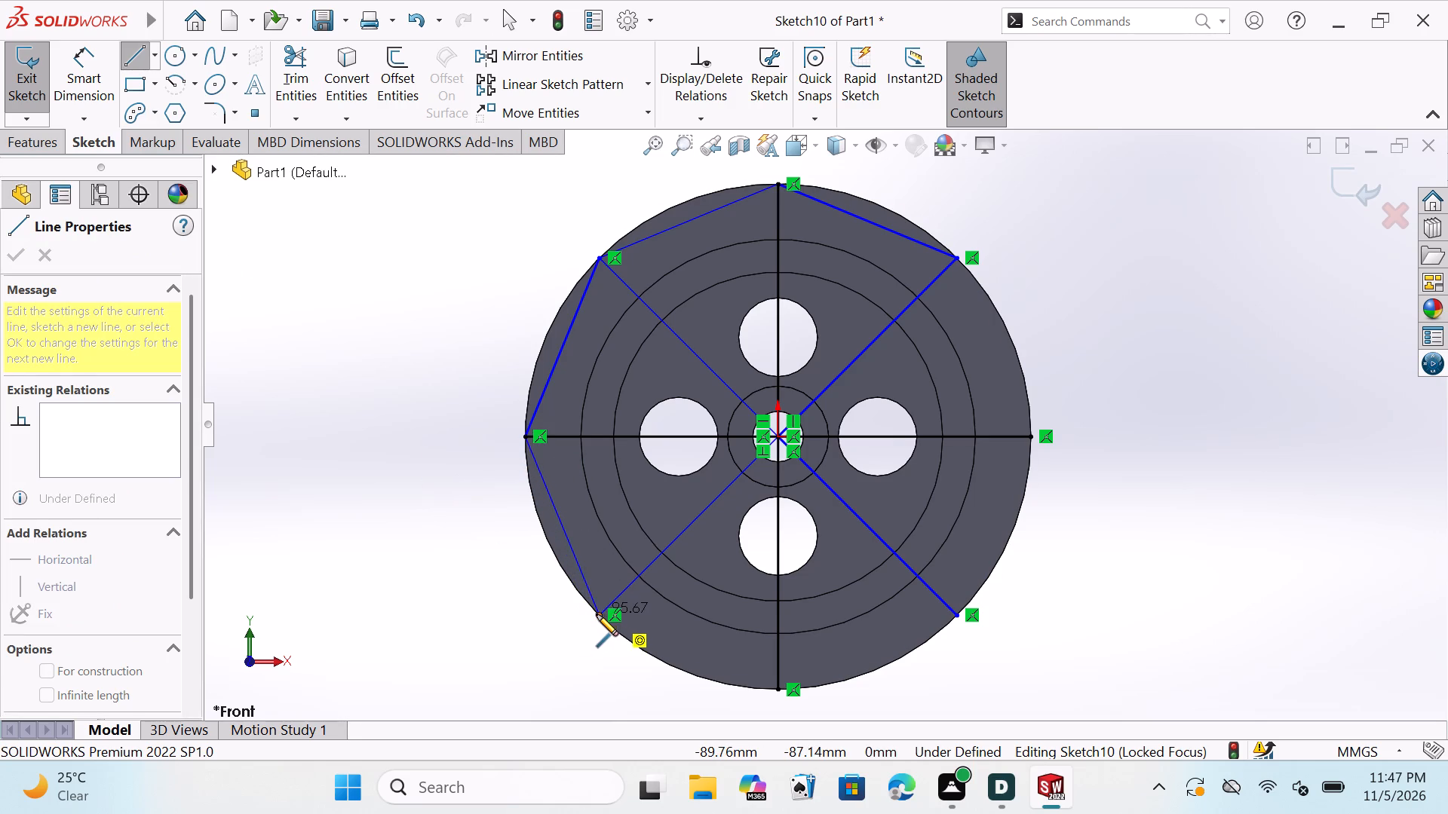
left_click(598, 614)
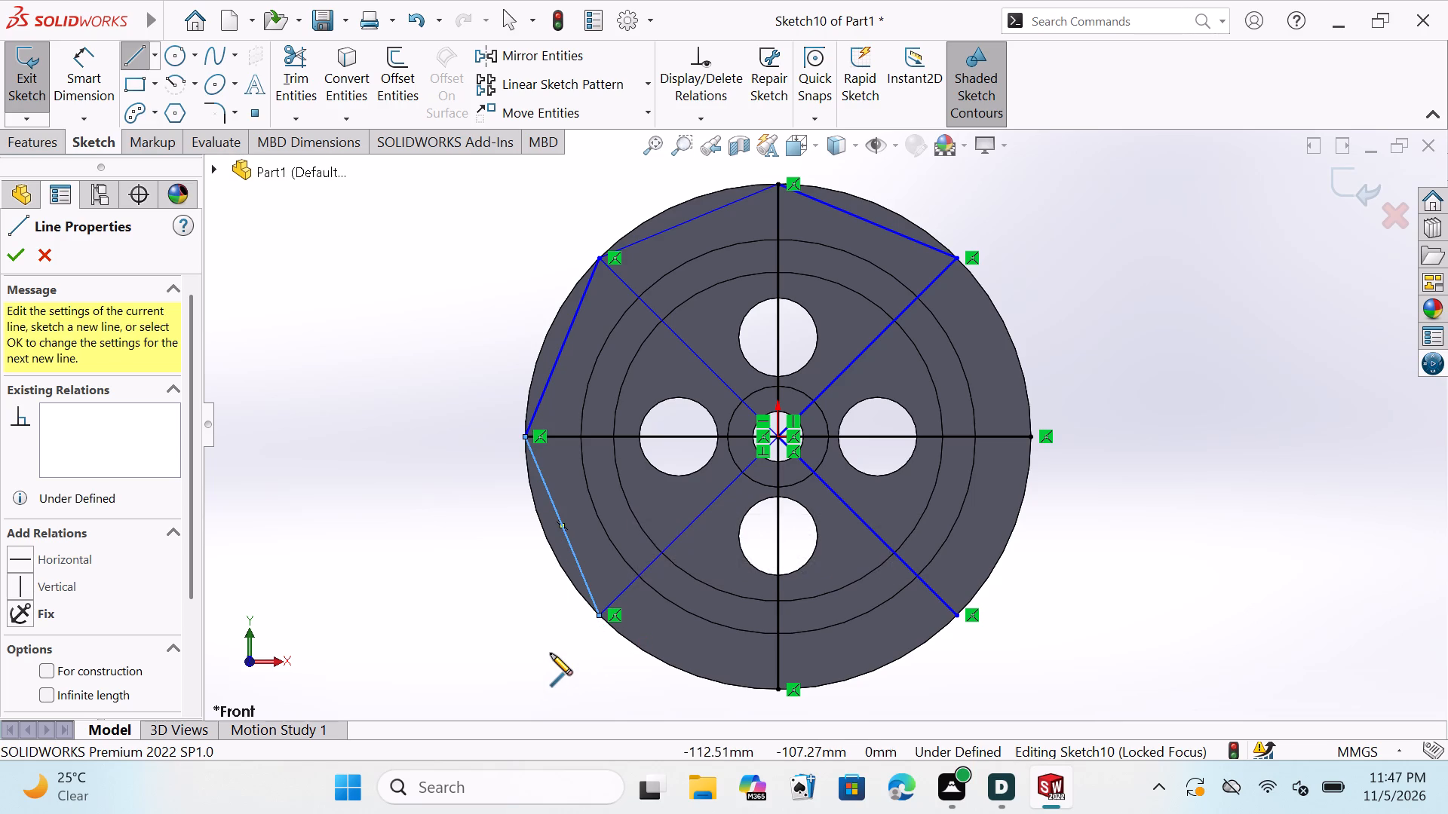
key("Escape")
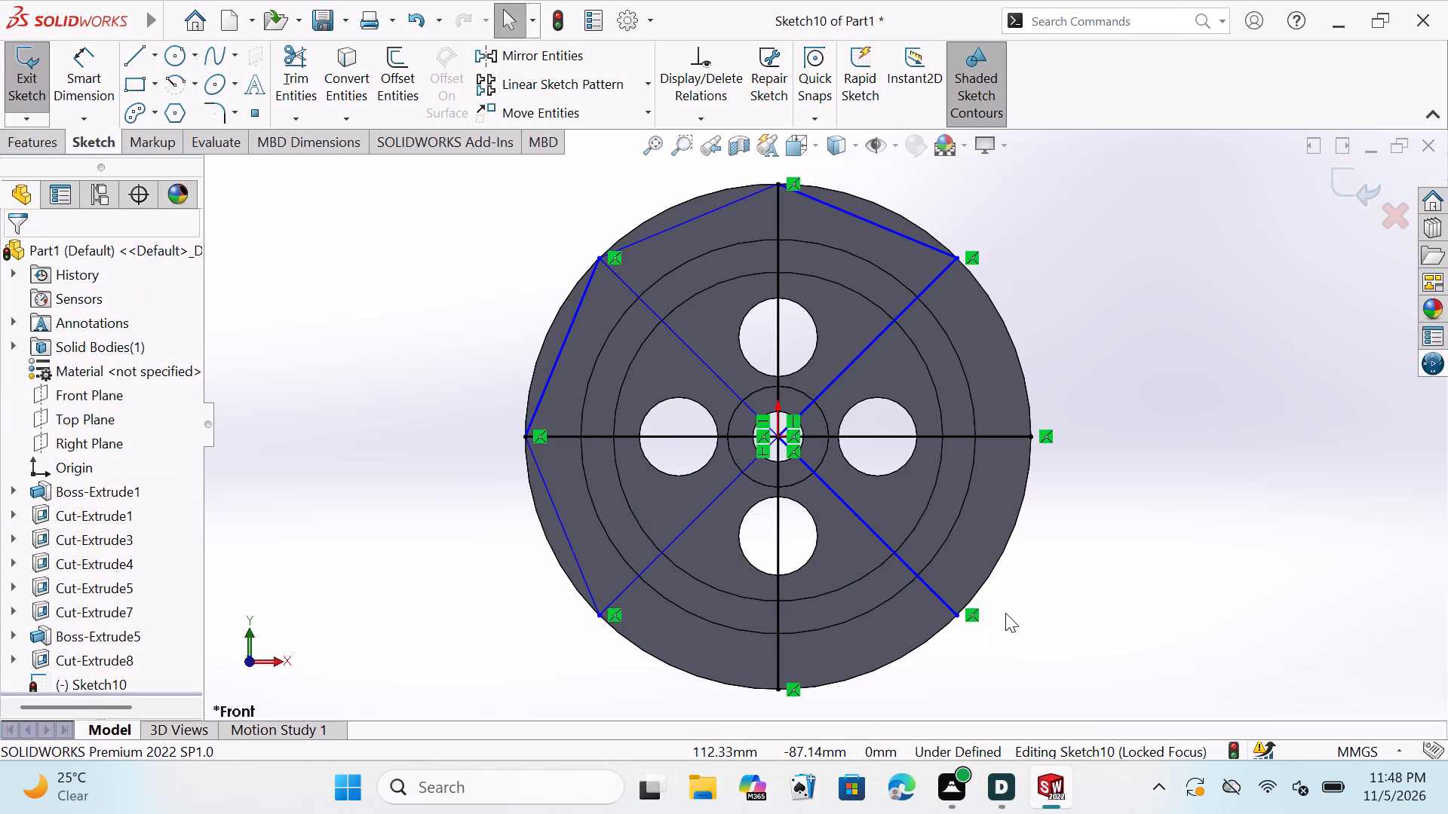
Sketch a straight chord about 96 mm long from the lower-left diagonal's outer end to the vertical line's bottom end.
left_click(130, 49)
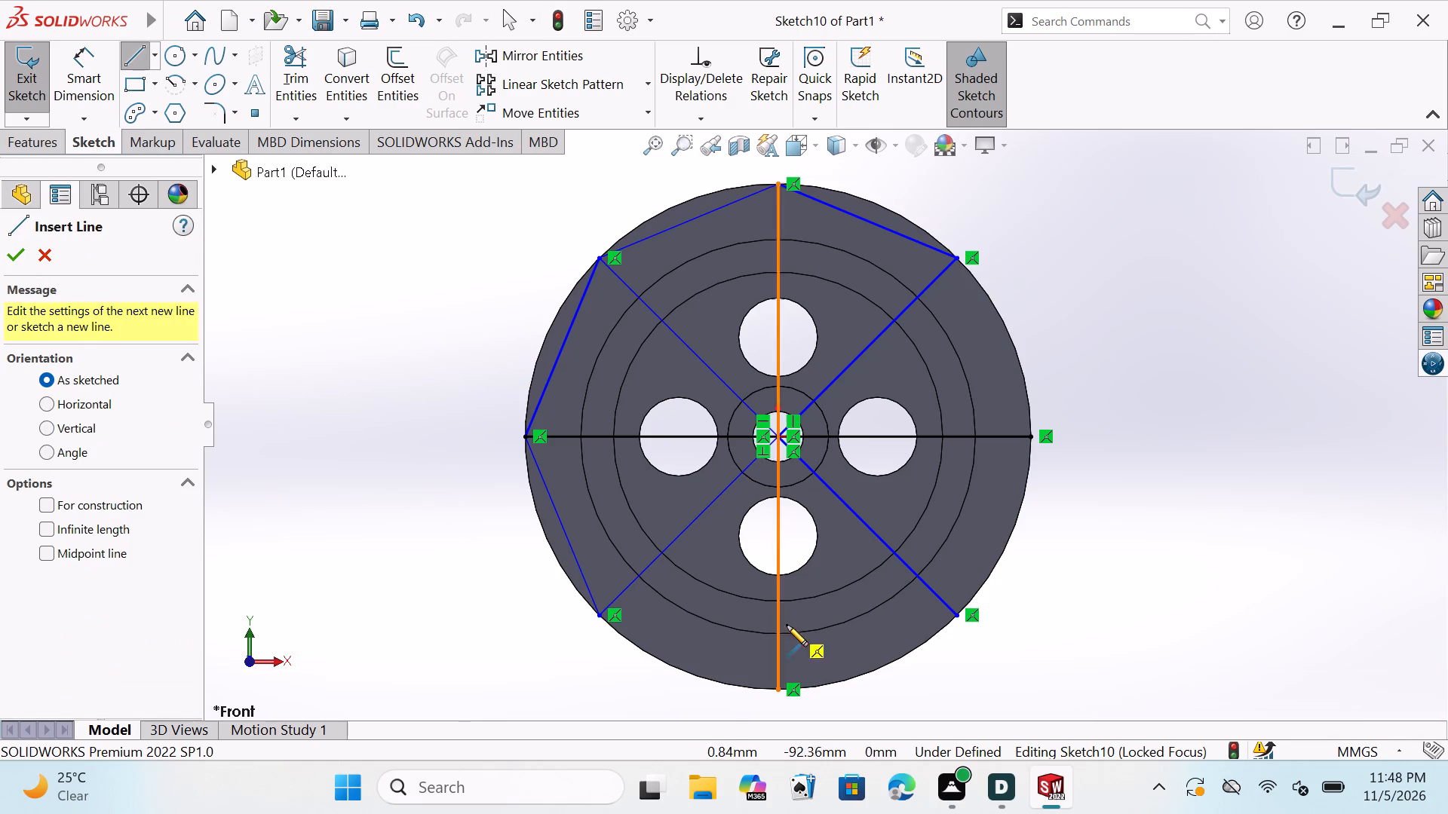
left_click(599, 615)
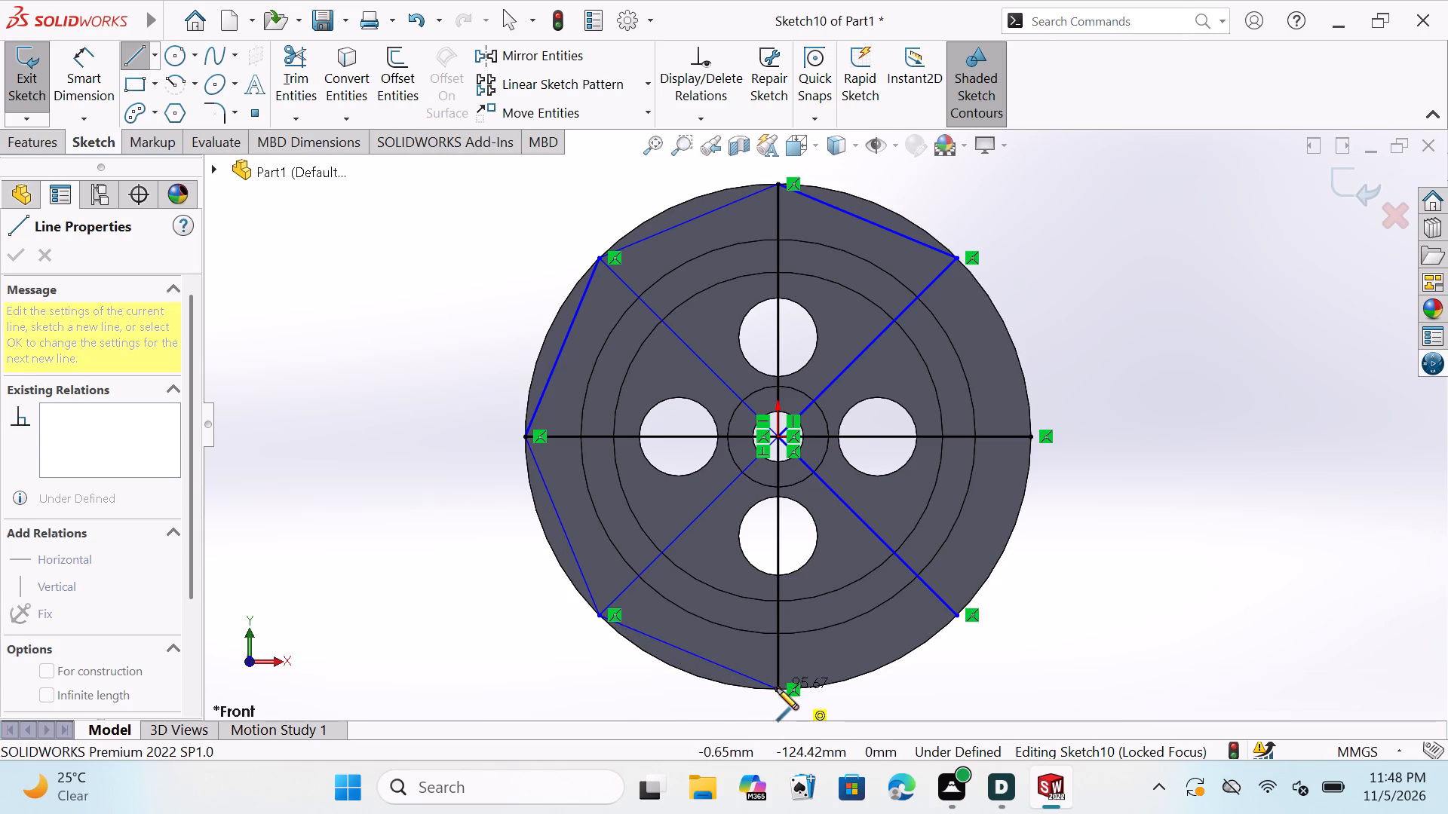
left_click(777, 688)
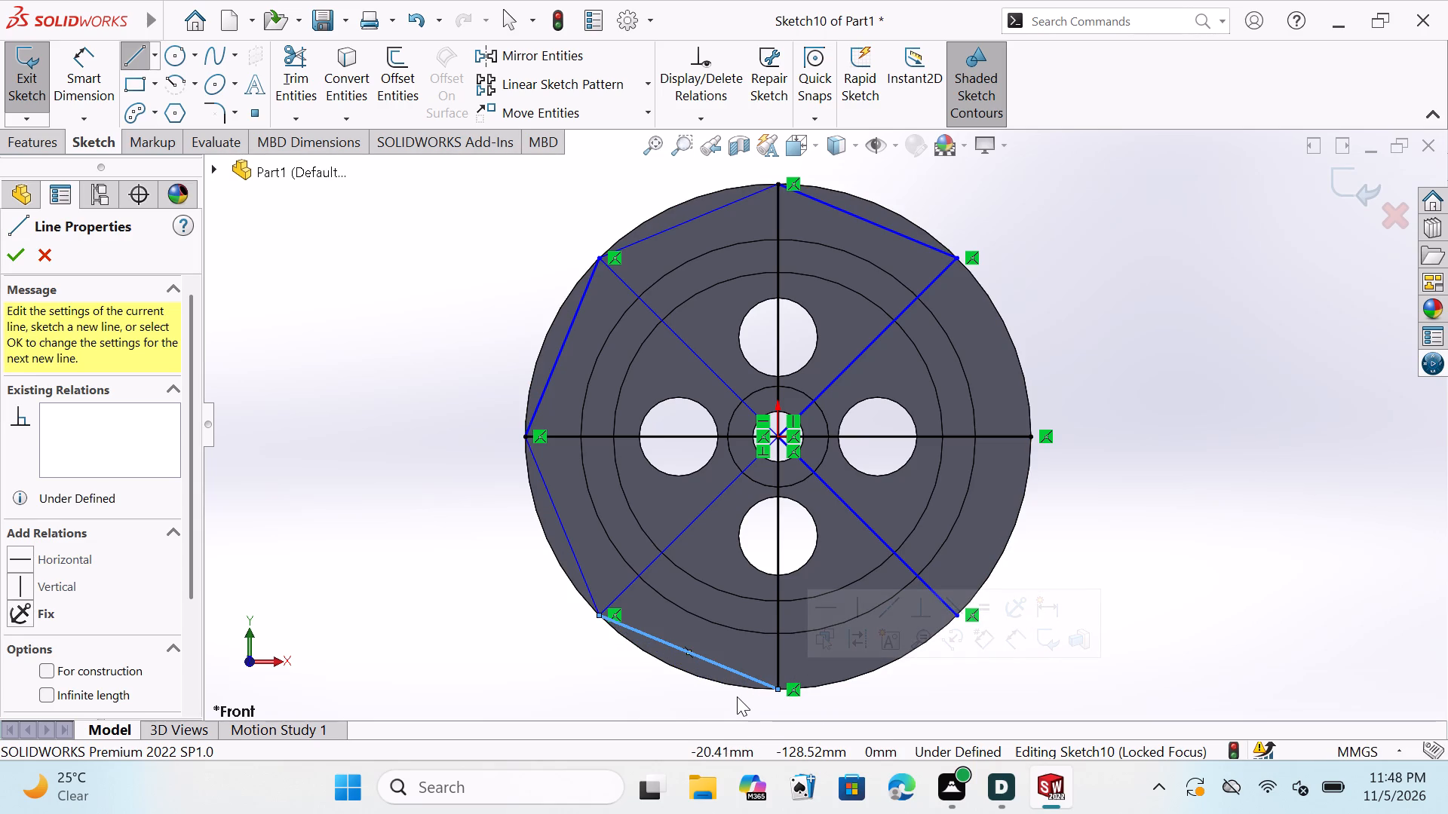
key("Escape")
key("Escape")
key("Escape")
key("Escape")
key("Escape")
key("Escape")
key("Escape")
key("Escape")
key("Escape")
key("Escape")
key("Escape")
key("Escape")
key("Escape")
key("Escape")
key("Escape")
key("Escape")
key("Escape")
key("Escape")
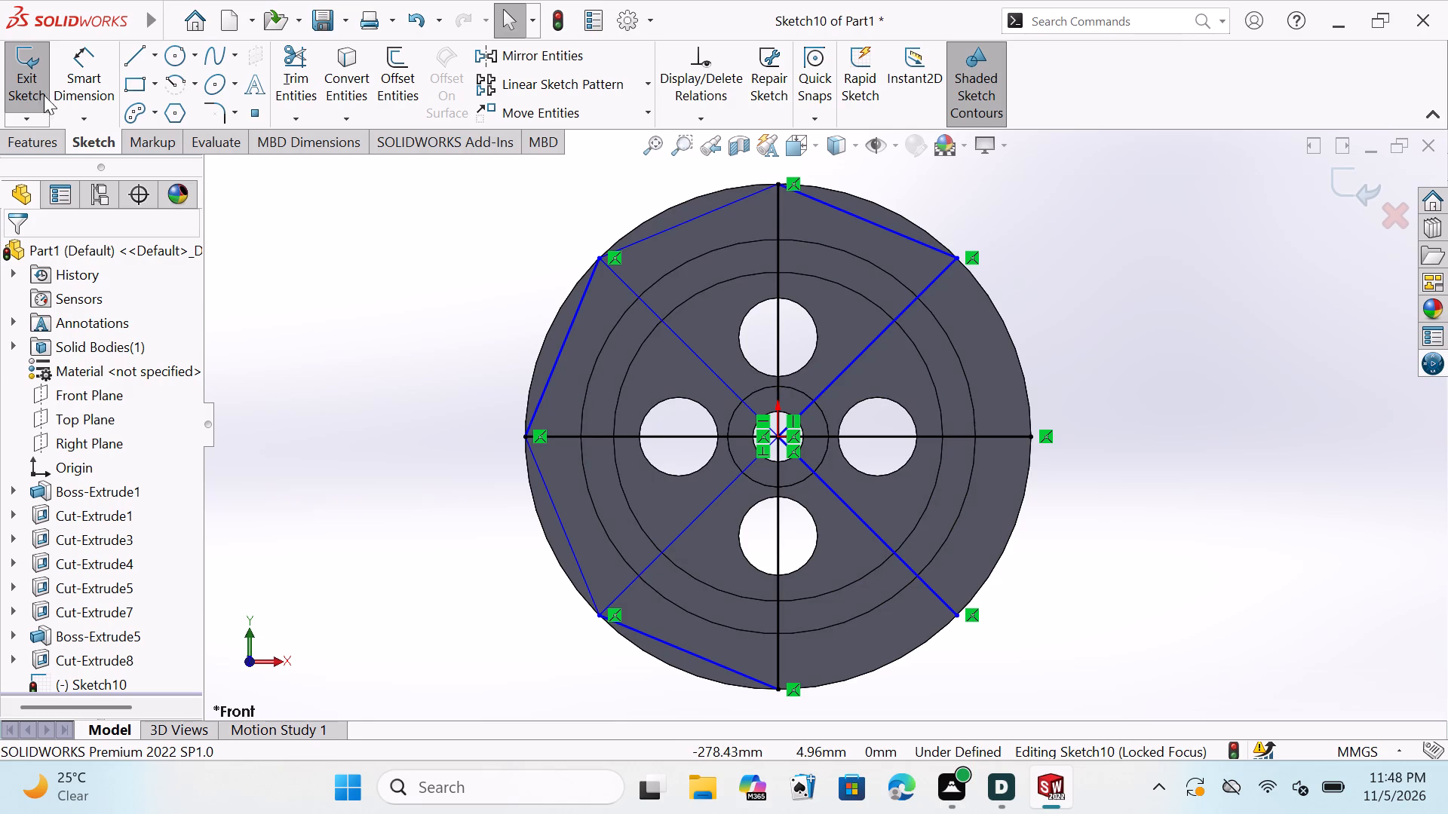
Sketch a straight chord about 96 mm long from the vertical line's bottom end to the lower-right diagonal's outer end.
left_click(133, 55)
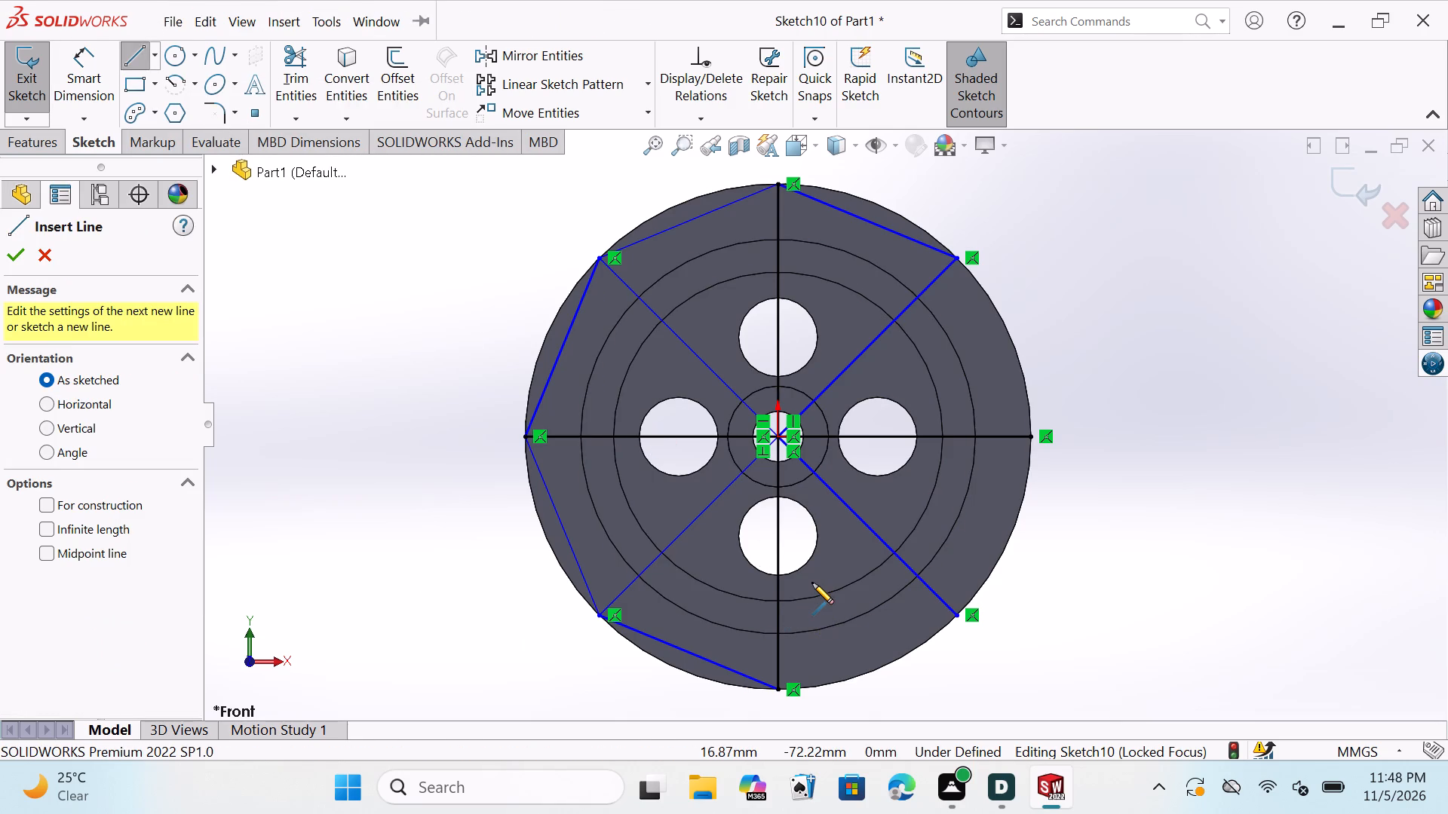
left_click(779, 687)
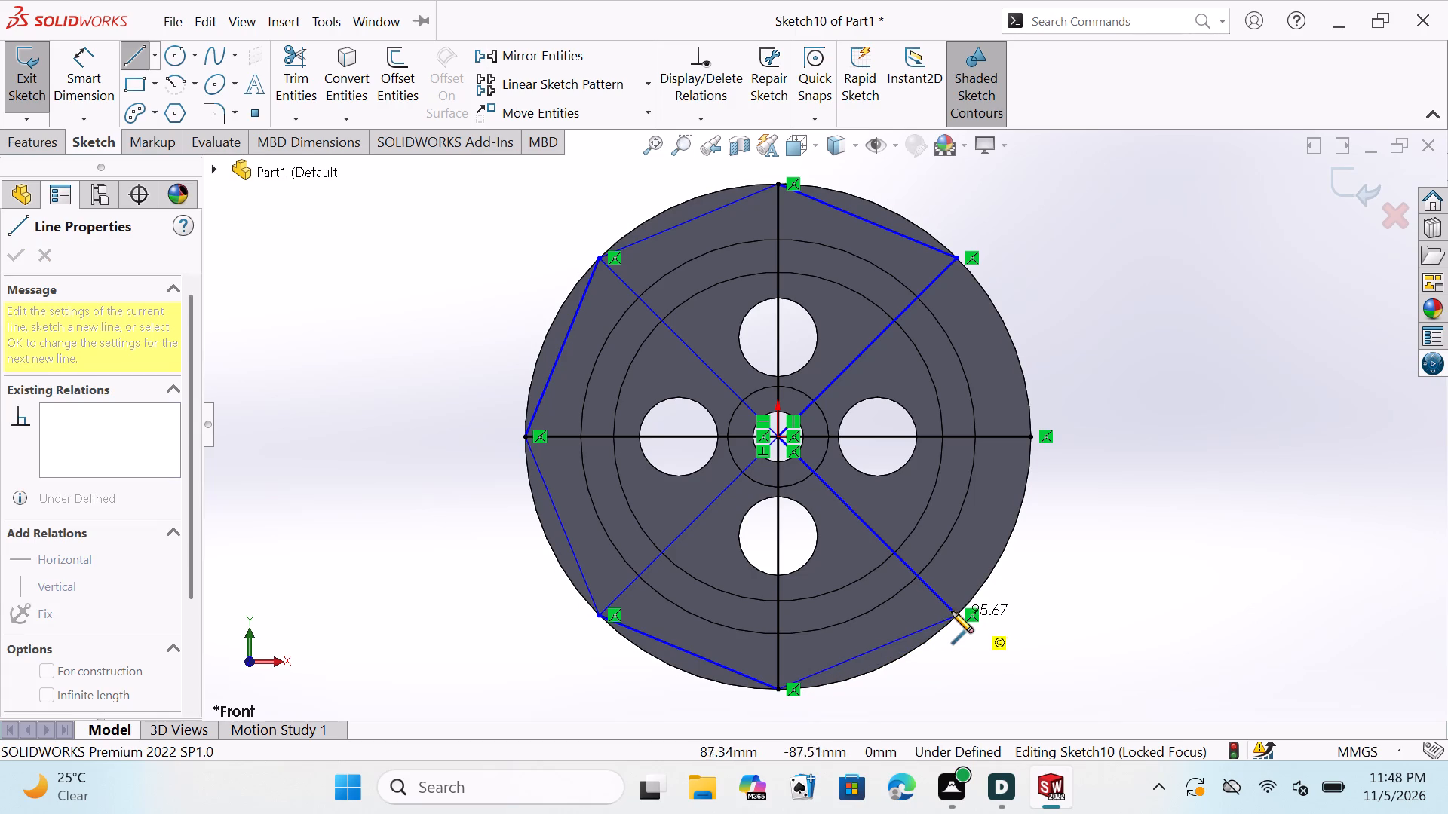
left_click(956, 617)
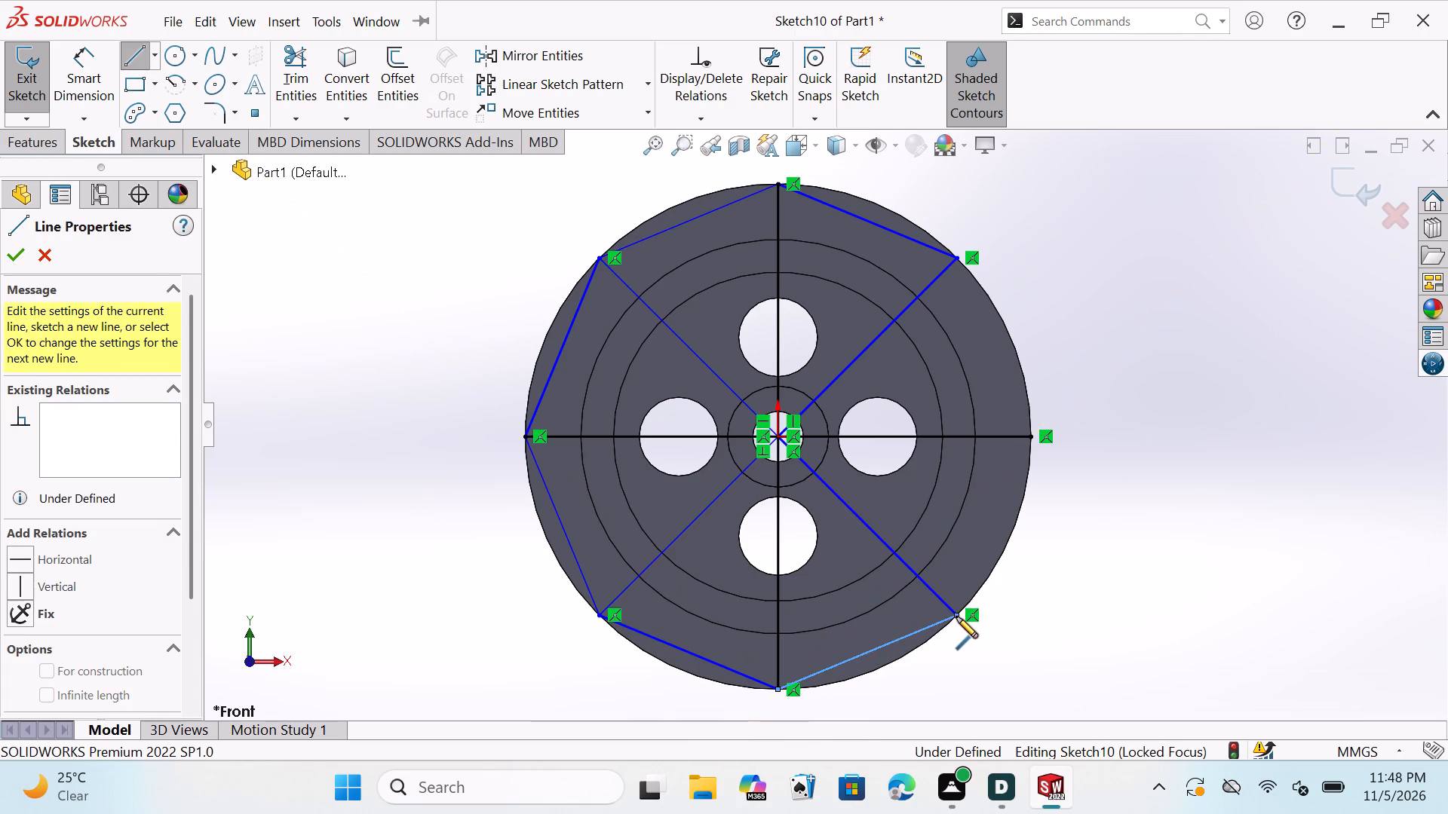
key("Escape")
key("Escape")
key("Escape")
key("Escape")
key("Escape")
key("Escape")
key("Escape")
key("Escape")
key("Escape")
key("Escape")
key("Escape")
key("Escape")
key("Escape")
key("Escape")
key("Escape")
key("Escape")
key("Escape")
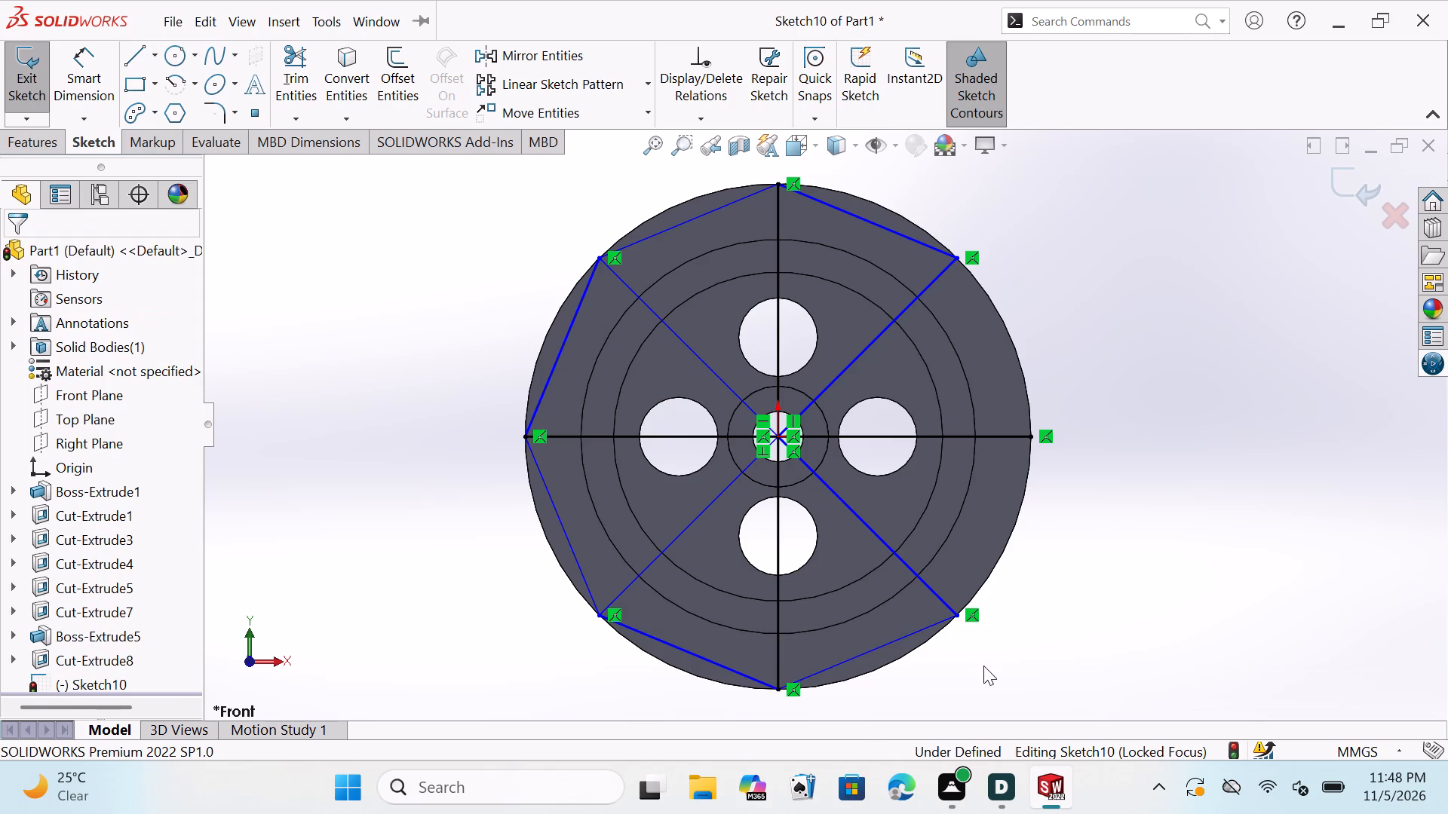
Sketch a straight chord from the horizontal line's right end to the lower-right diagonal's outer end.
left_click(139, 49)
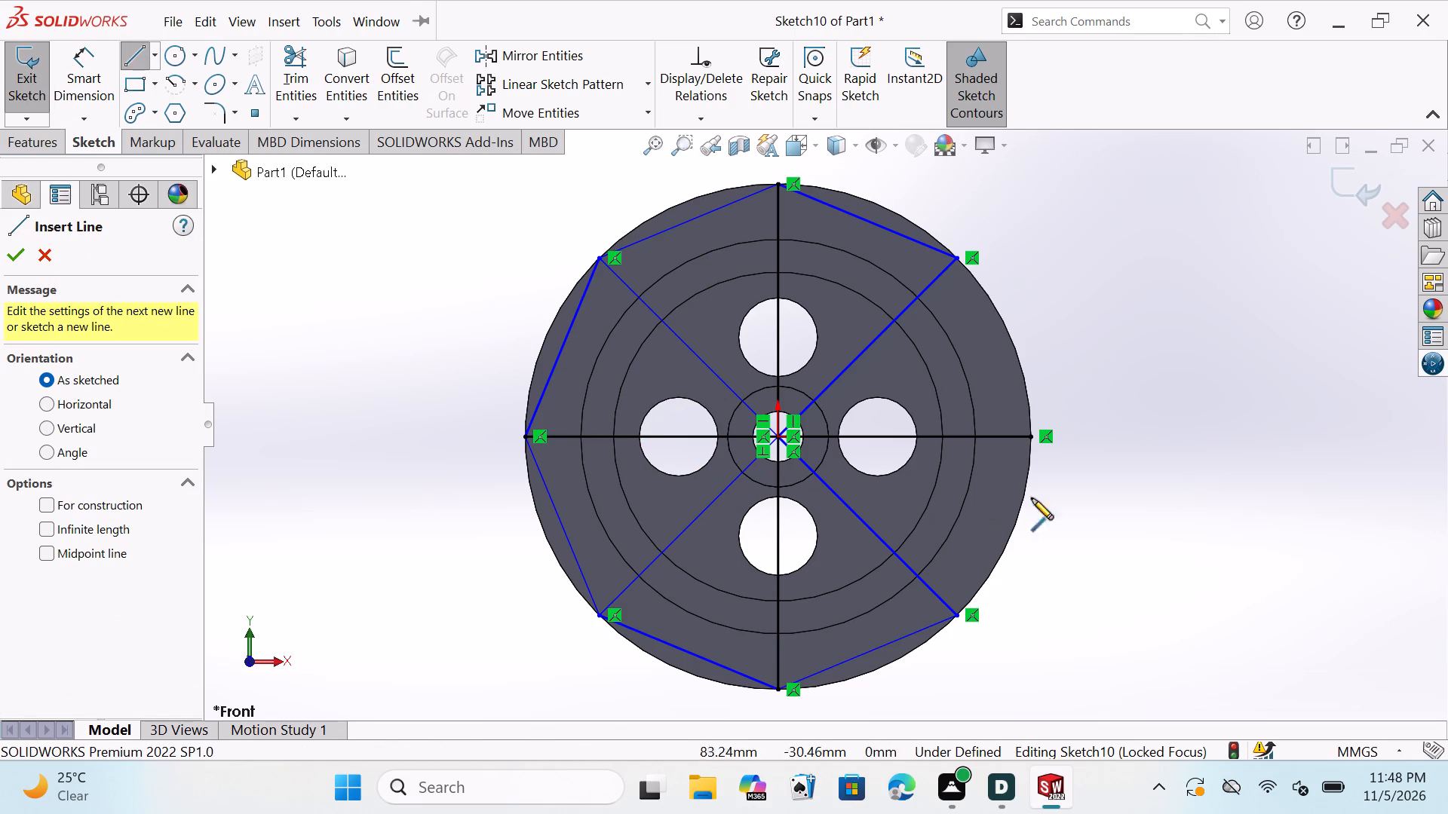
left_click(1029, 434)
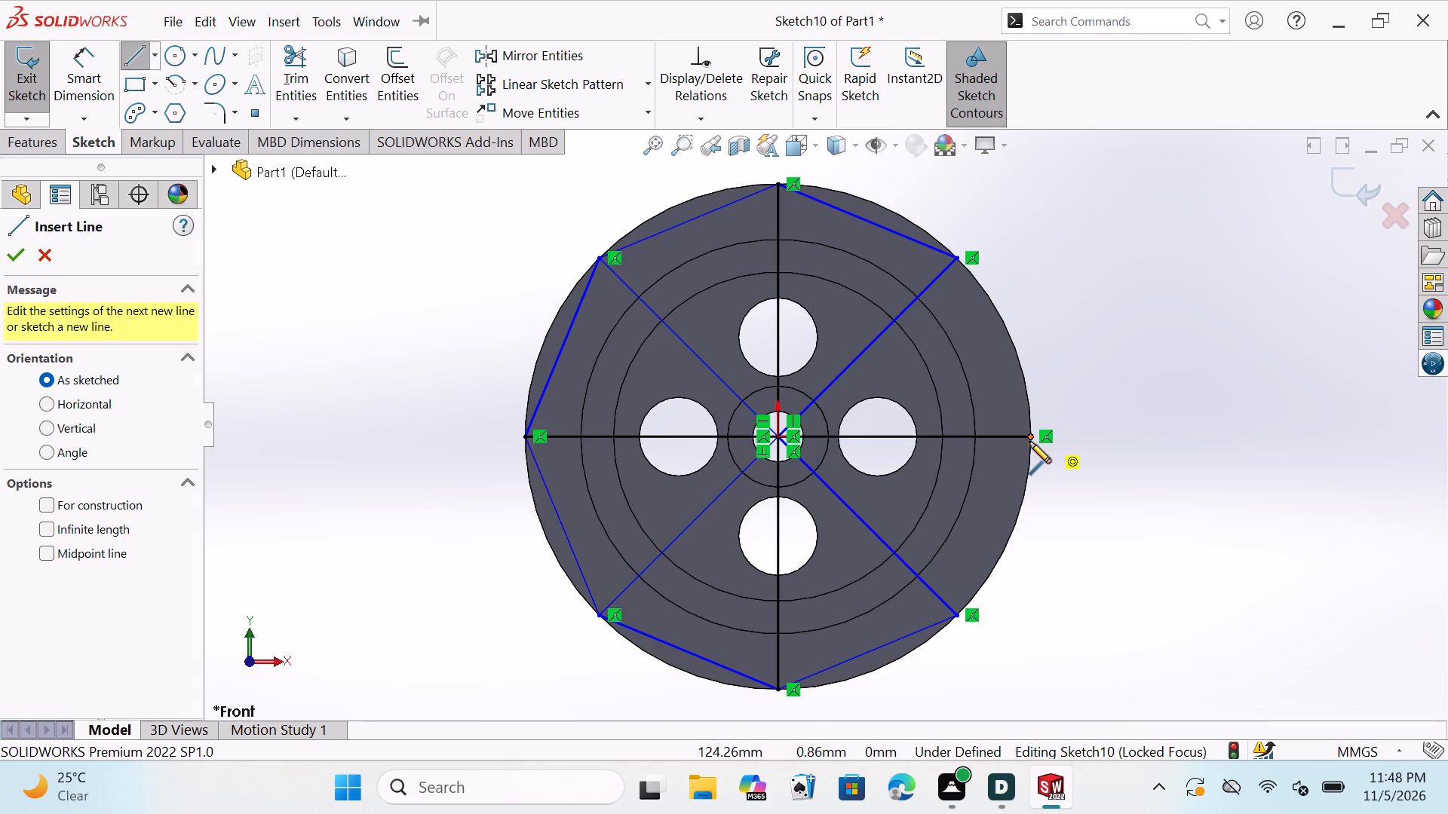
left_click(956, 614)
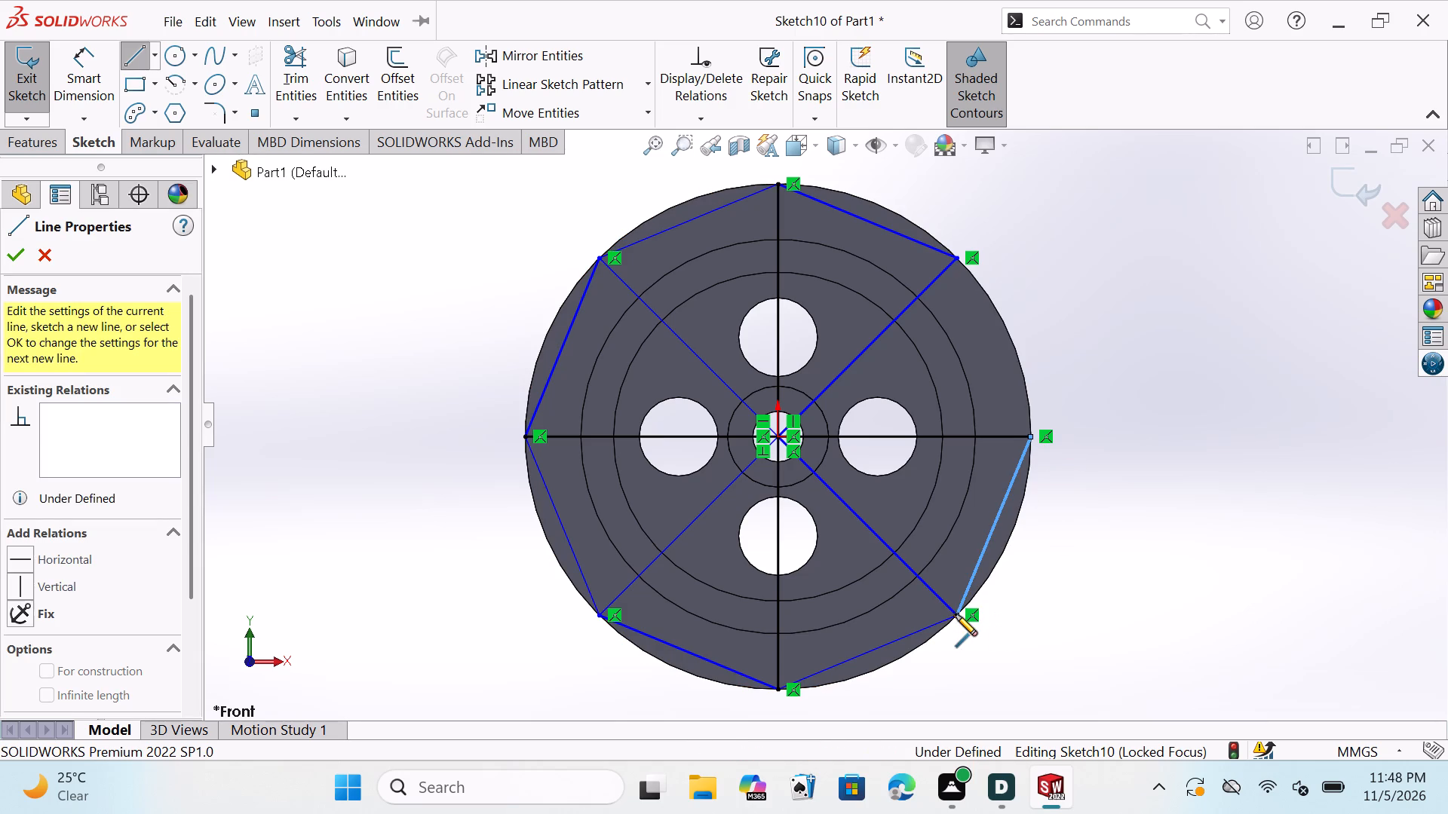
key("Escape")
key("Escape")
key("Escape")
key("Escape")
key("Escape")
key("Escape")
key("Escape")
key("Escape")
key("Escape")
key("Escape")
key("Escape")
key("Escape")
key("Escape")
key("Escape")
key("Escape")
key("Escape")
key("Escape")
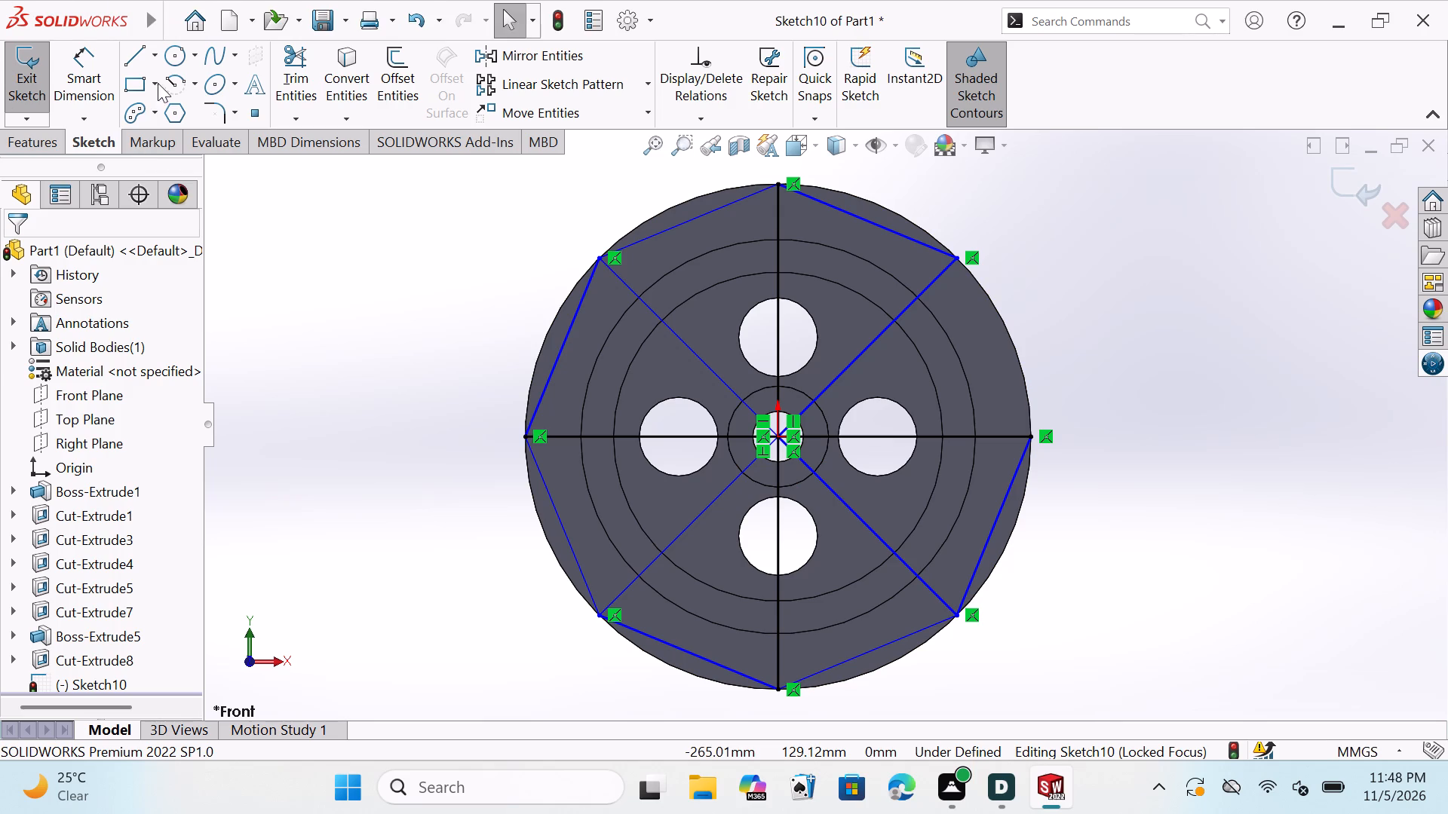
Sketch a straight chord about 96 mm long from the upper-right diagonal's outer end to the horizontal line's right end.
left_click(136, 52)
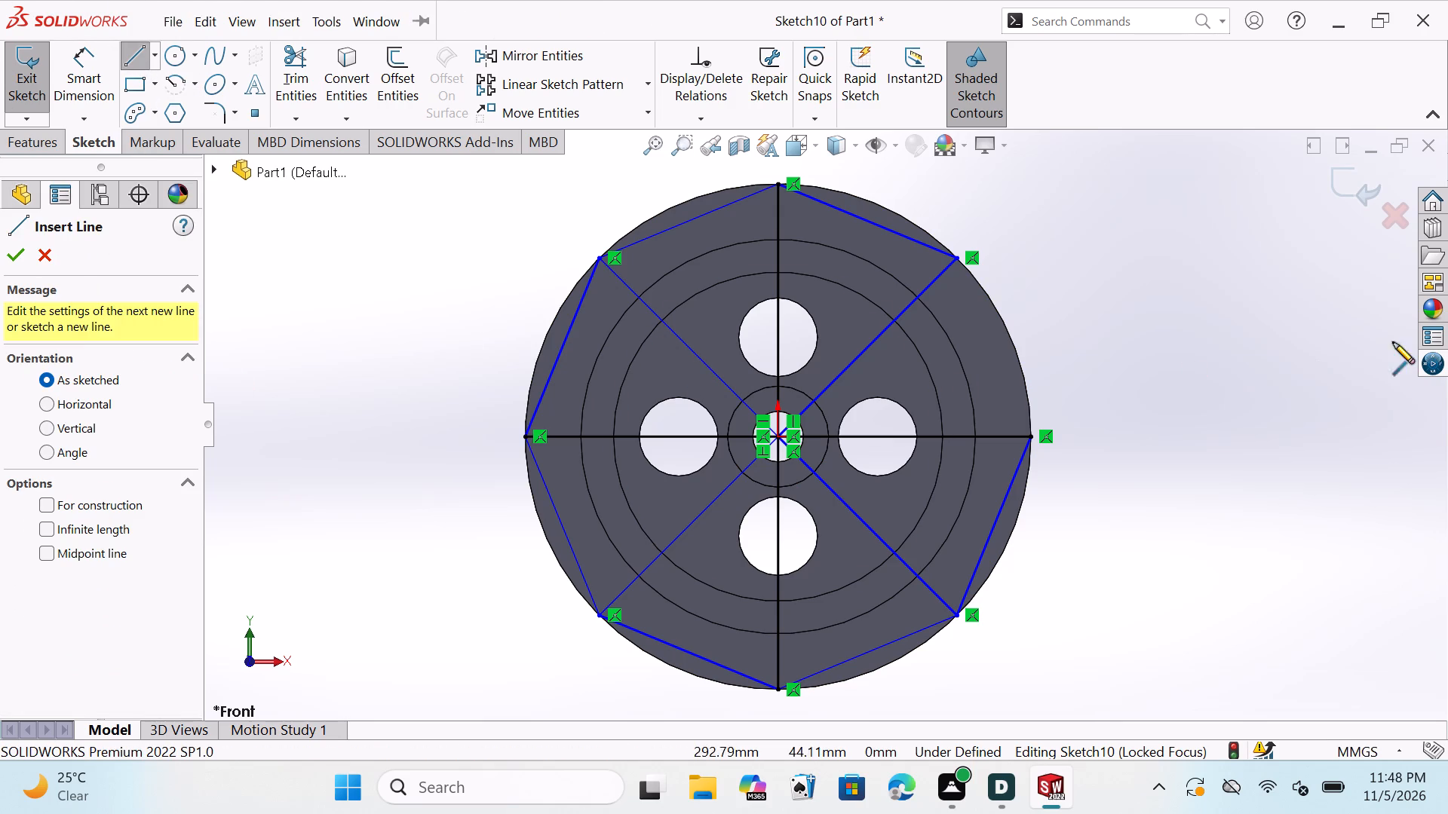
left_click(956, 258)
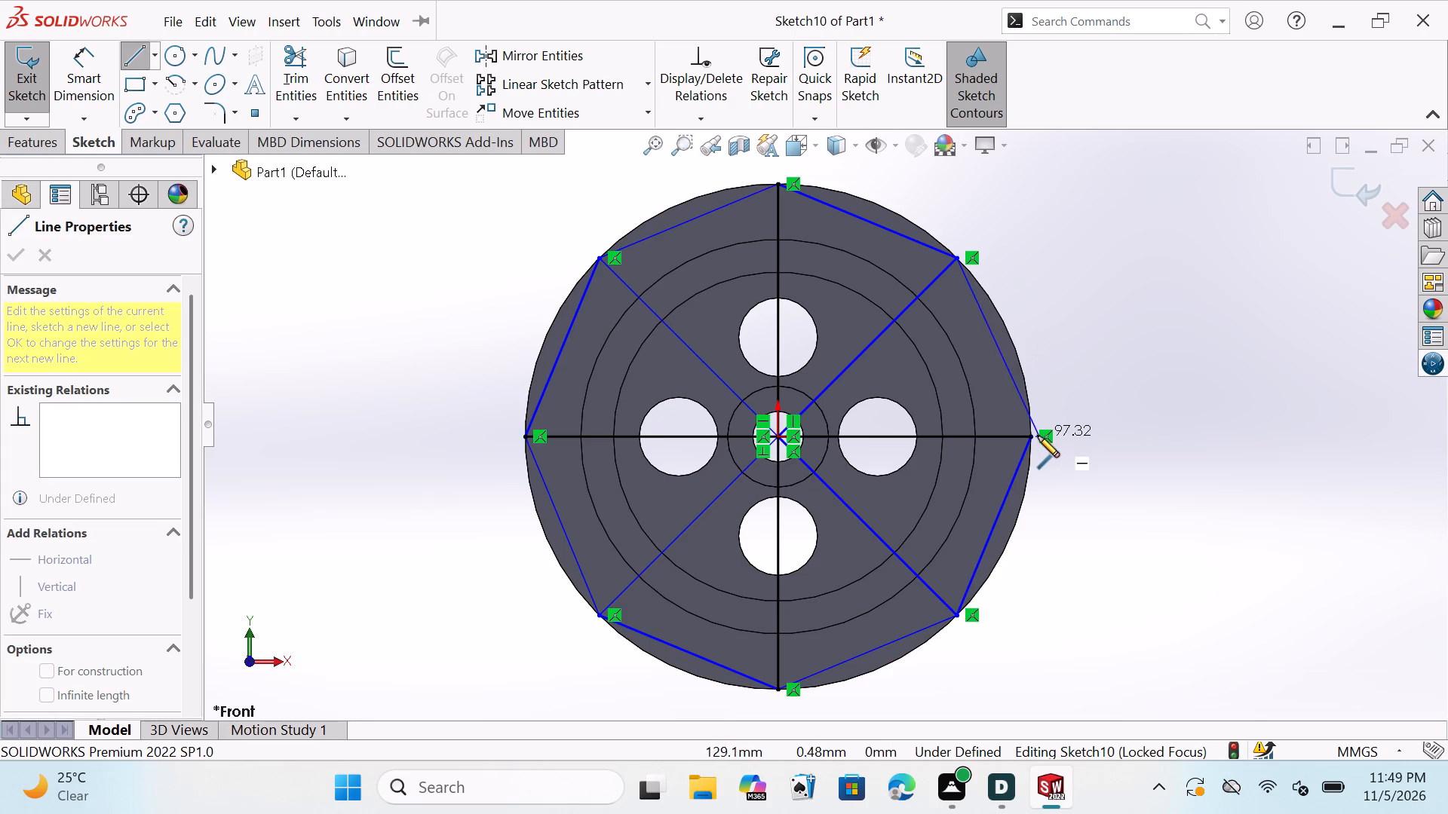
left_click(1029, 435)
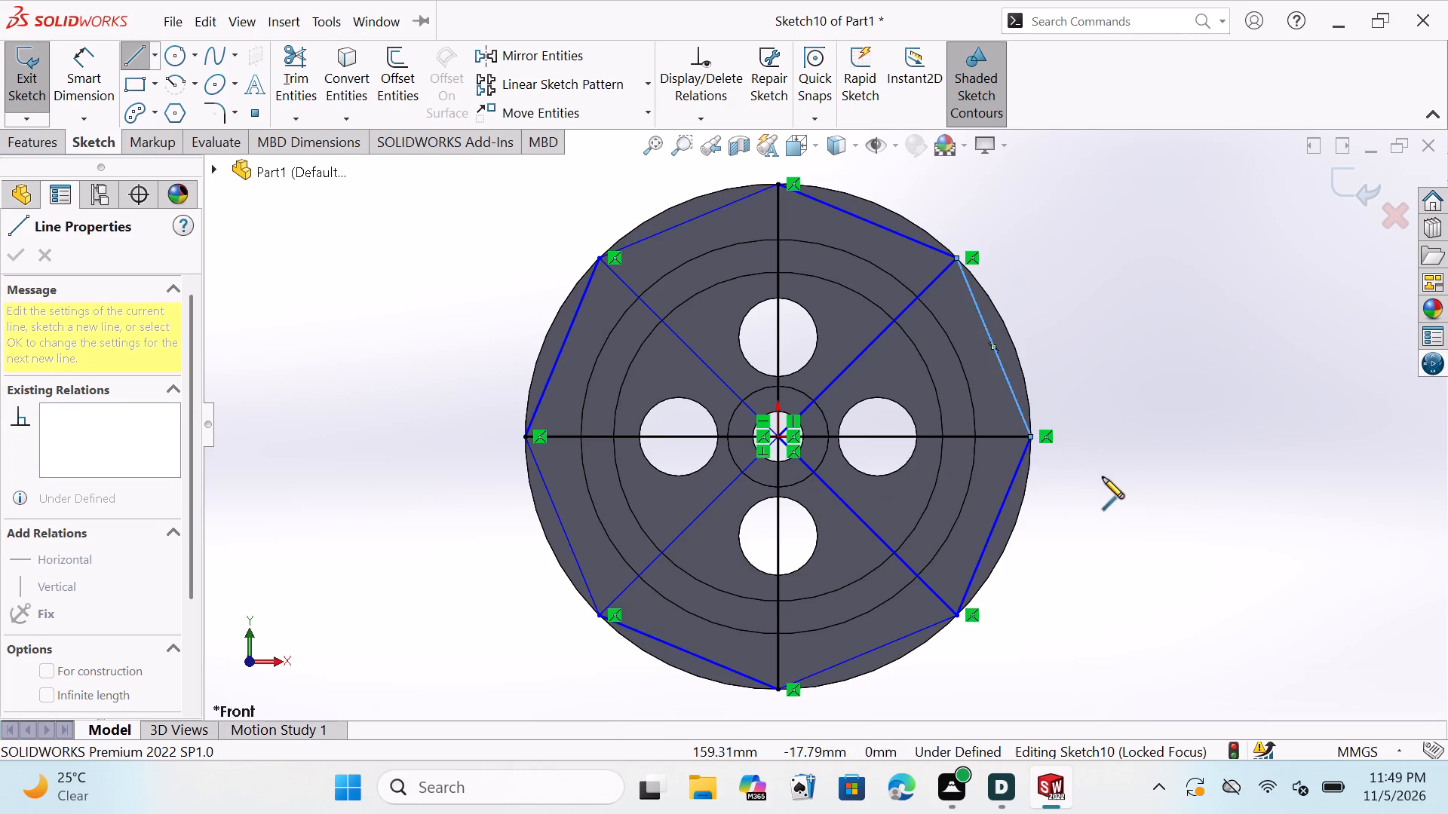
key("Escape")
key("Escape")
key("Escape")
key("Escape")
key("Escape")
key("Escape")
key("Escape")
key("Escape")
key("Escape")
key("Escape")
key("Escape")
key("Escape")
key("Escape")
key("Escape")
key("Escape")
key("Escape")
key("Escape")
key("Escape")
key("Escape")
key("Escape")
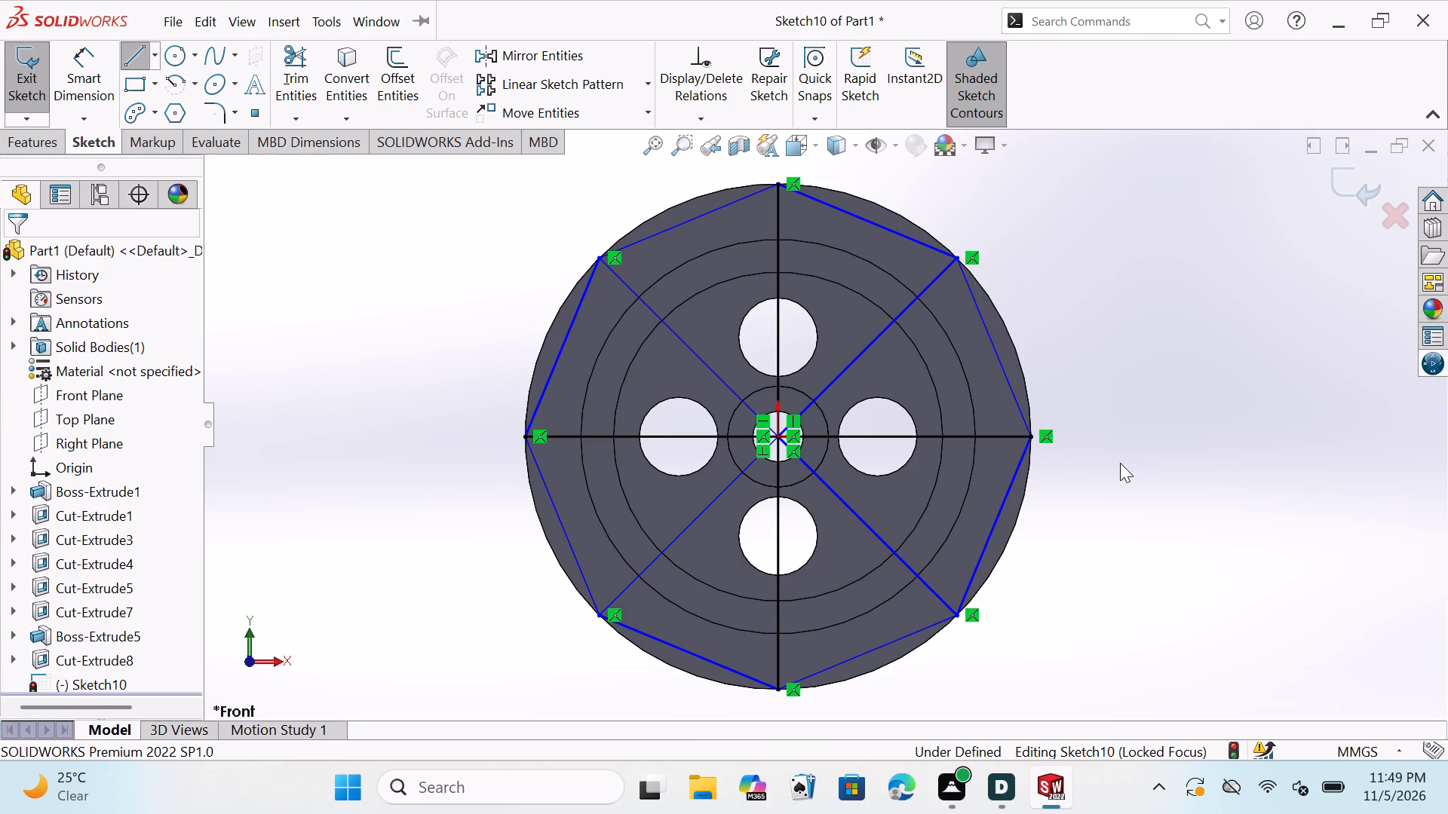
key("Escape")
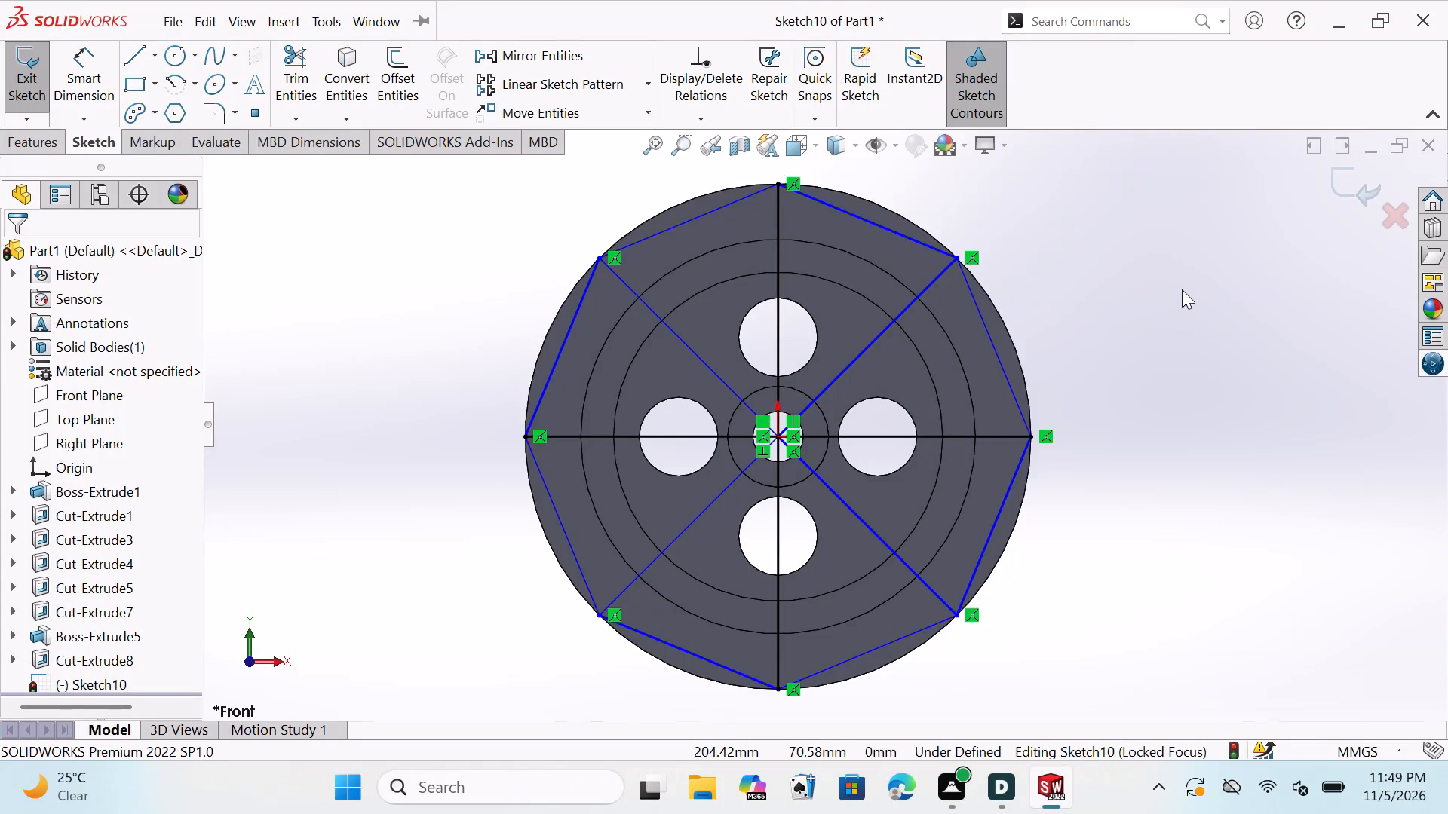
Examine the radial lines and chords against the wheel's front face, rim and back from several angles.
scroll(1144, 396, "up", 1)
scroll(1144, 396, "down", 1)
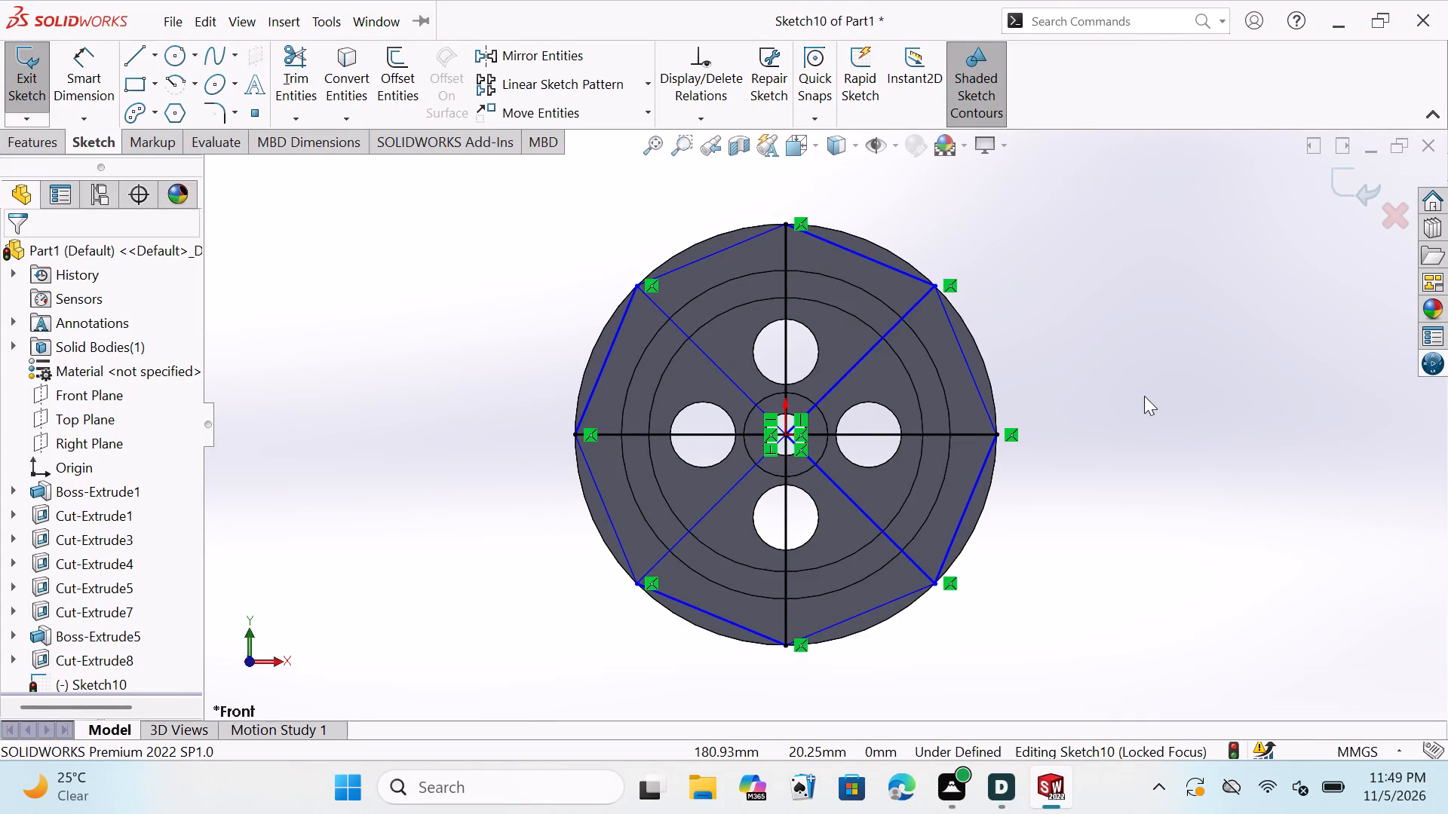
scroll(1144, 396, "down", 1)
scroll(1078, 436, "up", 1)
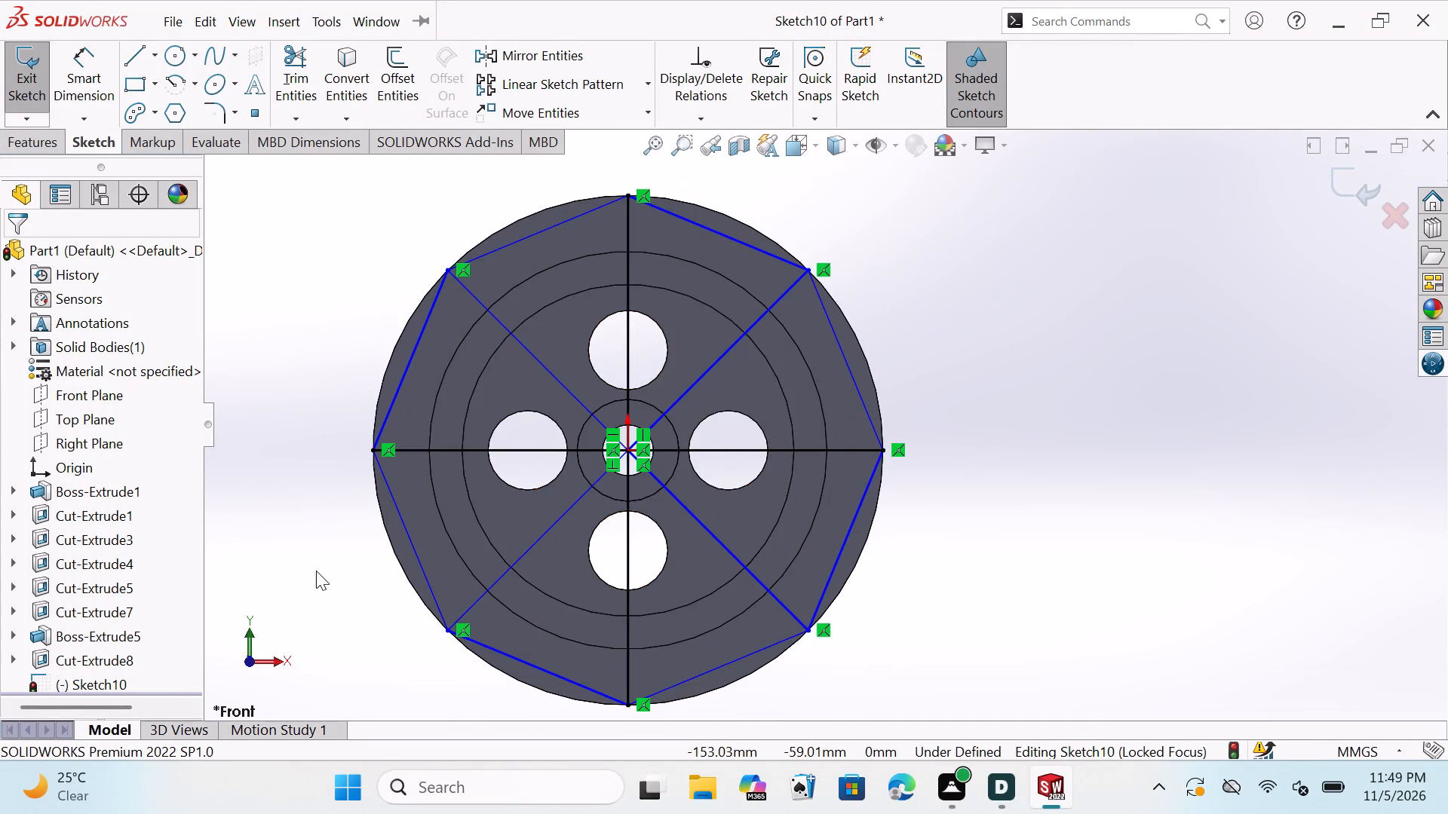
scroll(316, 575, "down", 1)
scroll(335, 538, "up", 2)
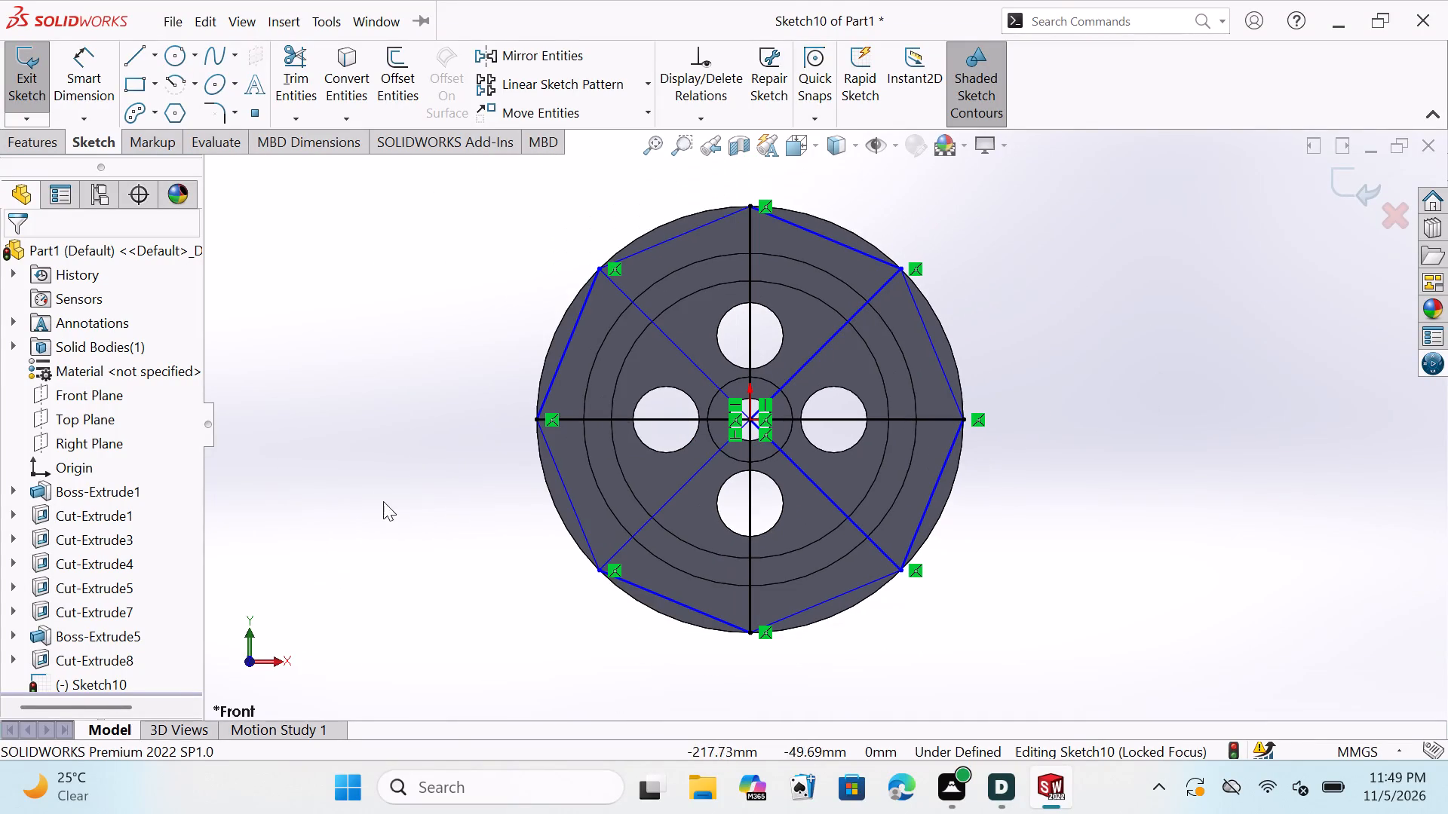
middle_click_drag(1086, 442, 971, 510)
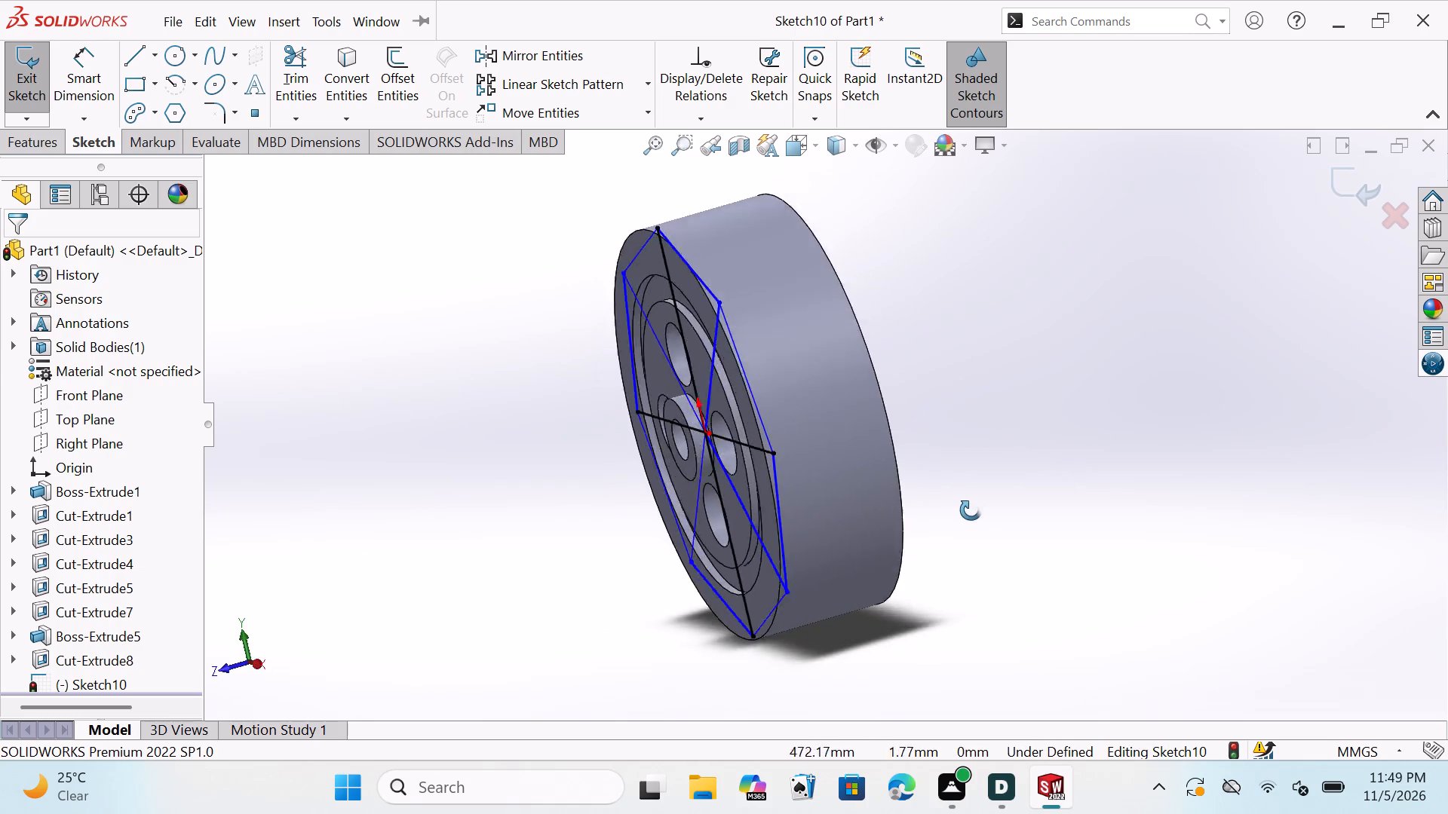
middle_click_drag(971, 510, 965, 404)
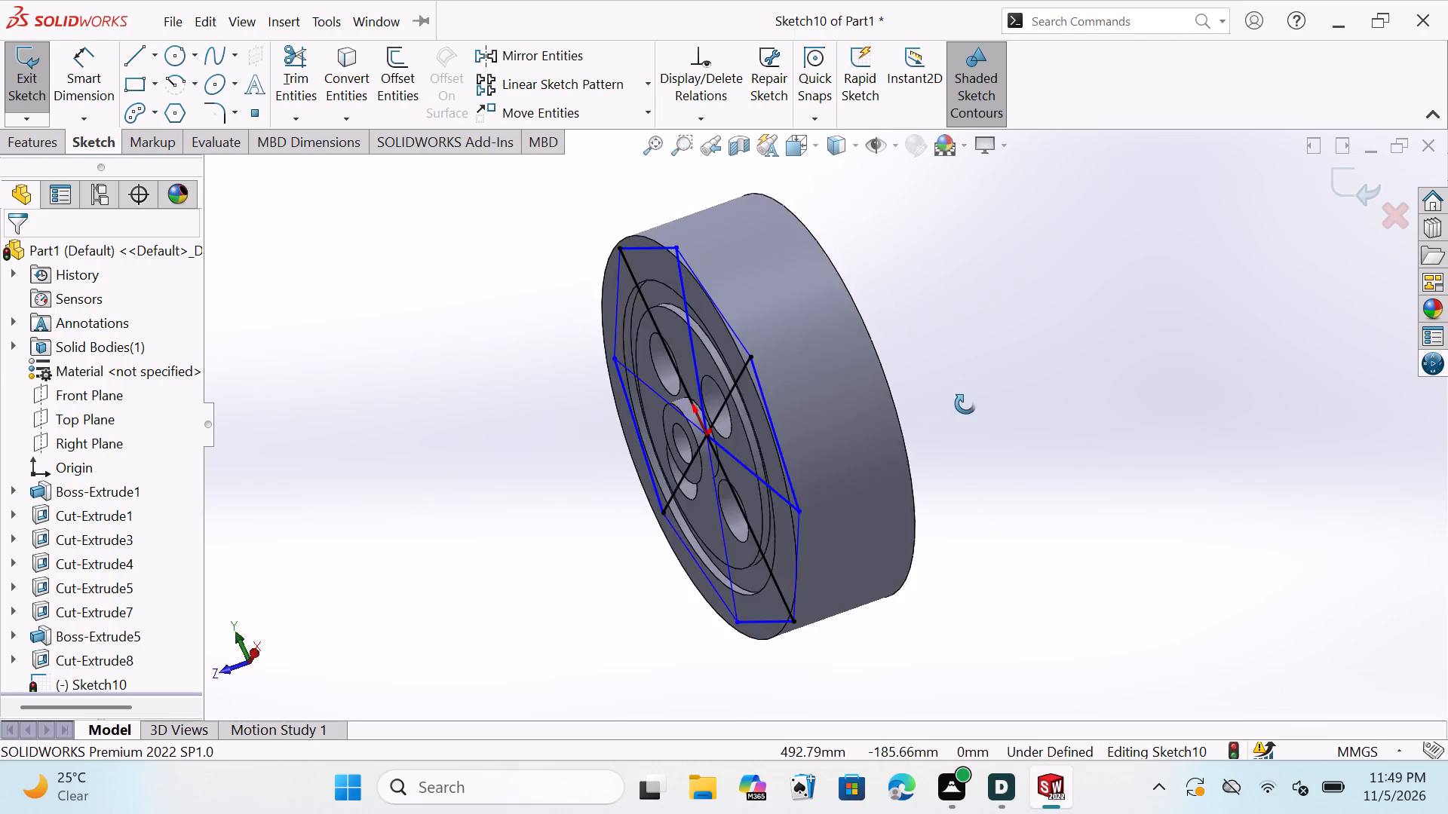
middle_click_drag(965, 404, 774, 476)
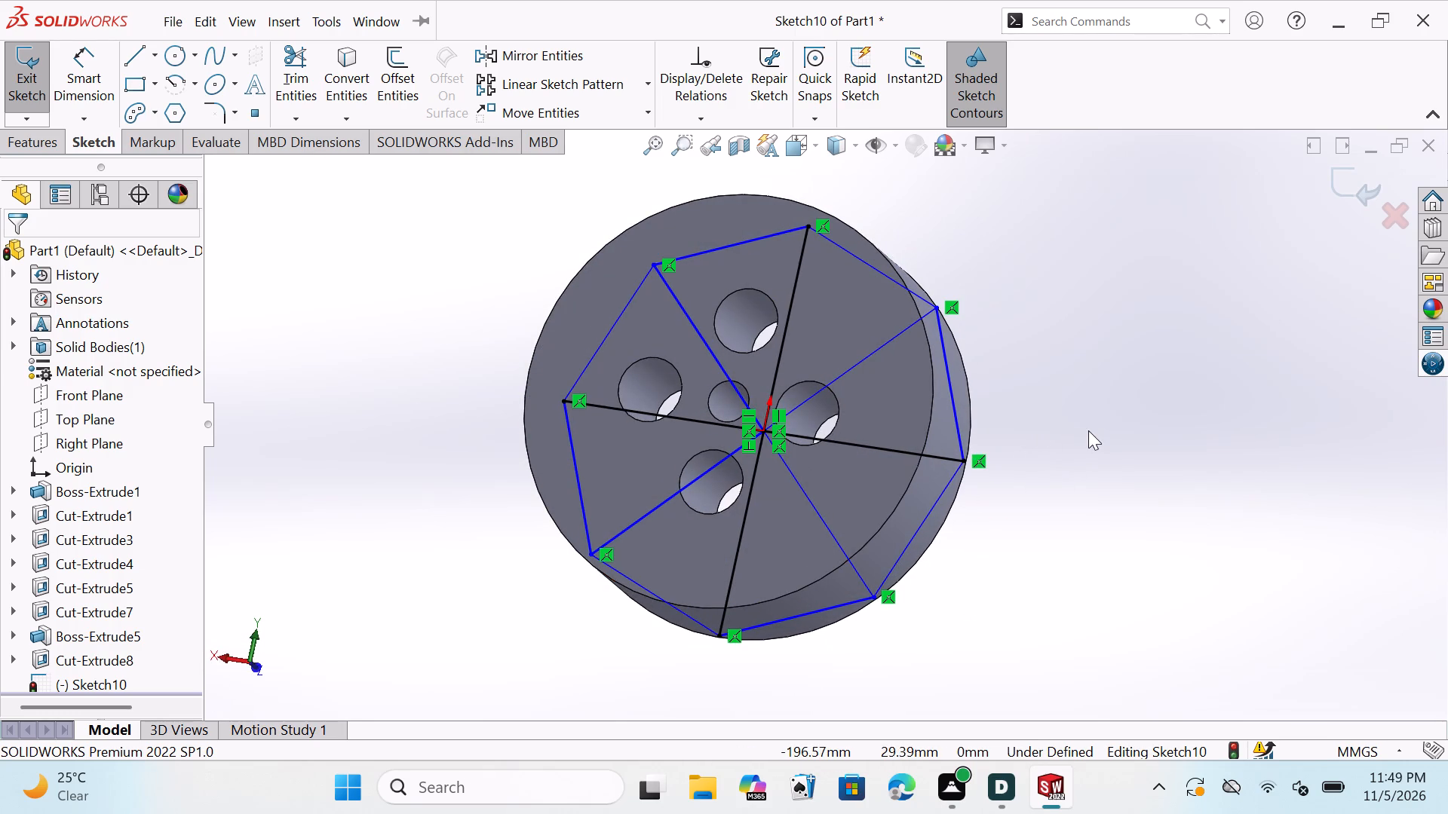
middle_click_drag(1088, 431, 911, 494)
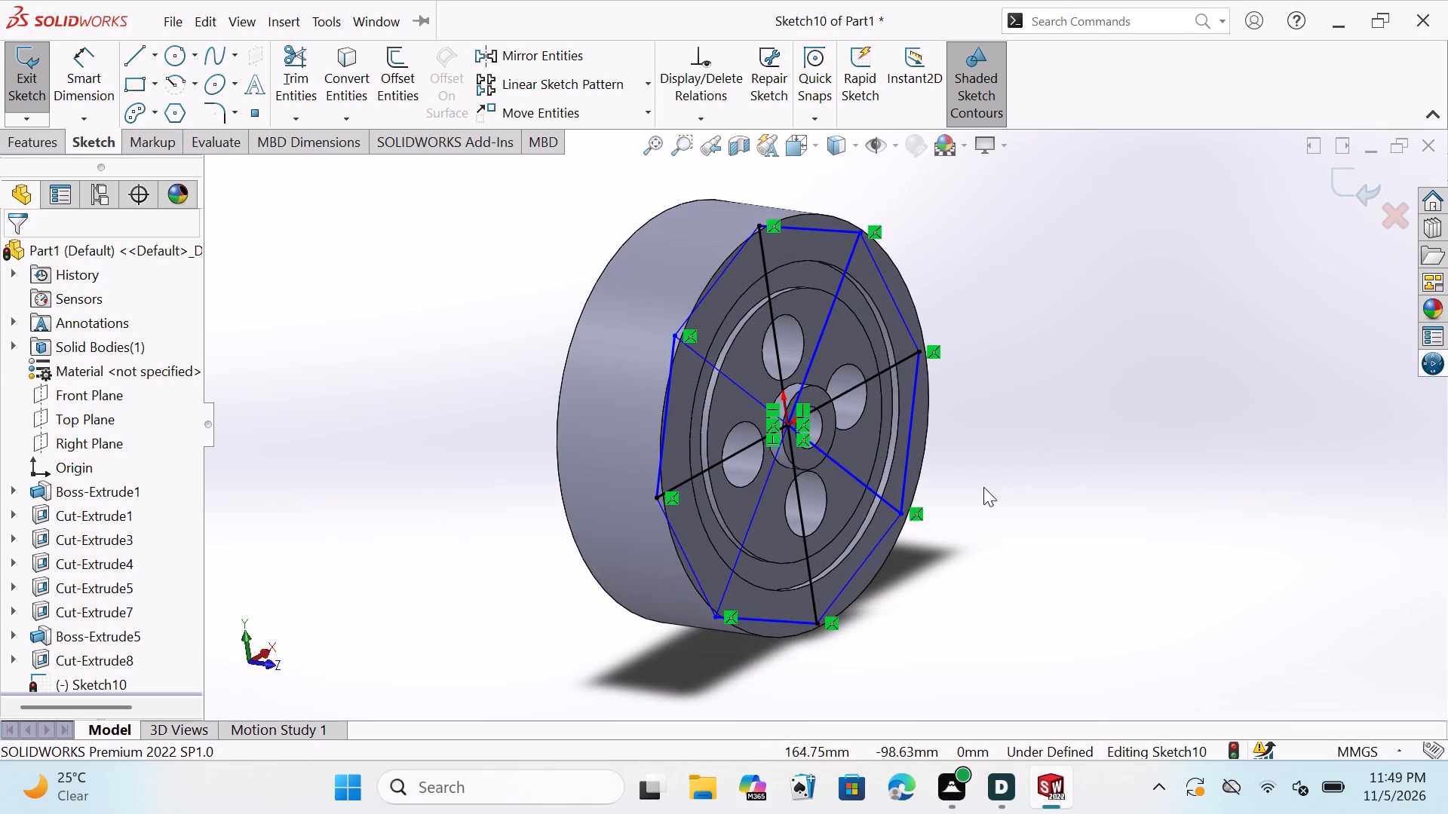
middle_click_drag(952, 457, 918, 387)
middle_click_drag(1051, 496, 1005, 517)
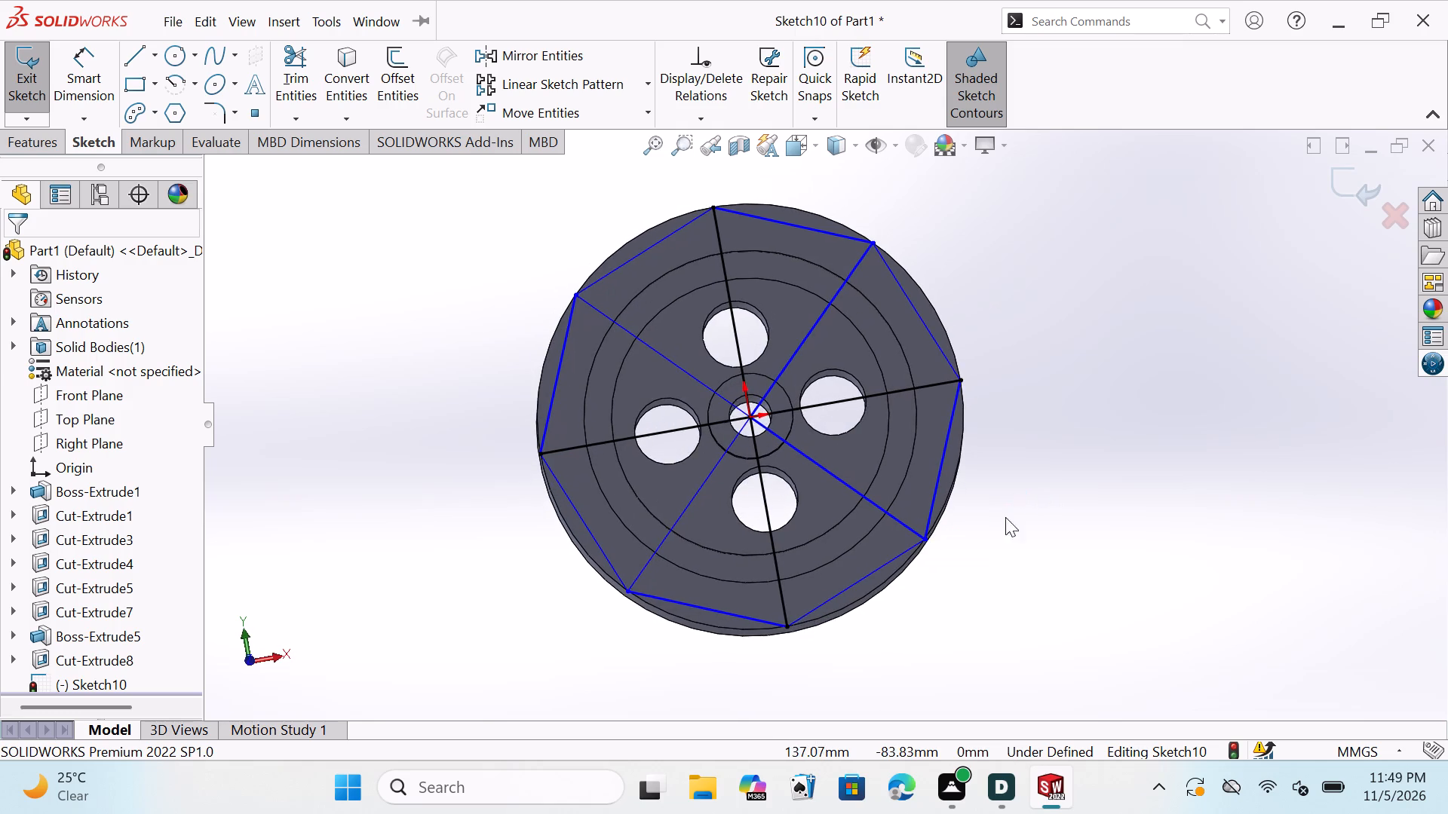
middle_click_drag(1149, 473, 1078, 496)
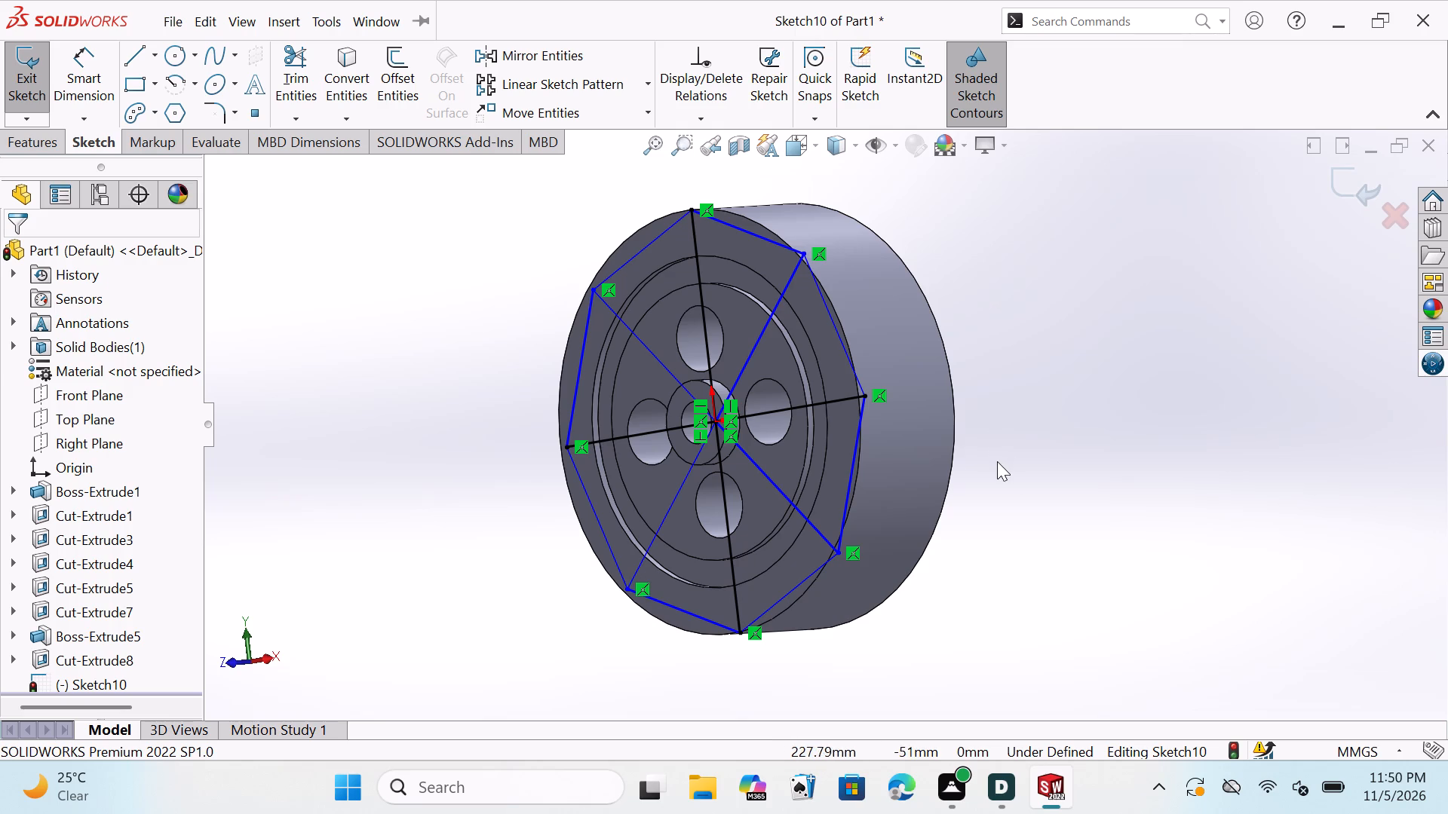
middle_click_drag(1018, 514, 1026, 506)
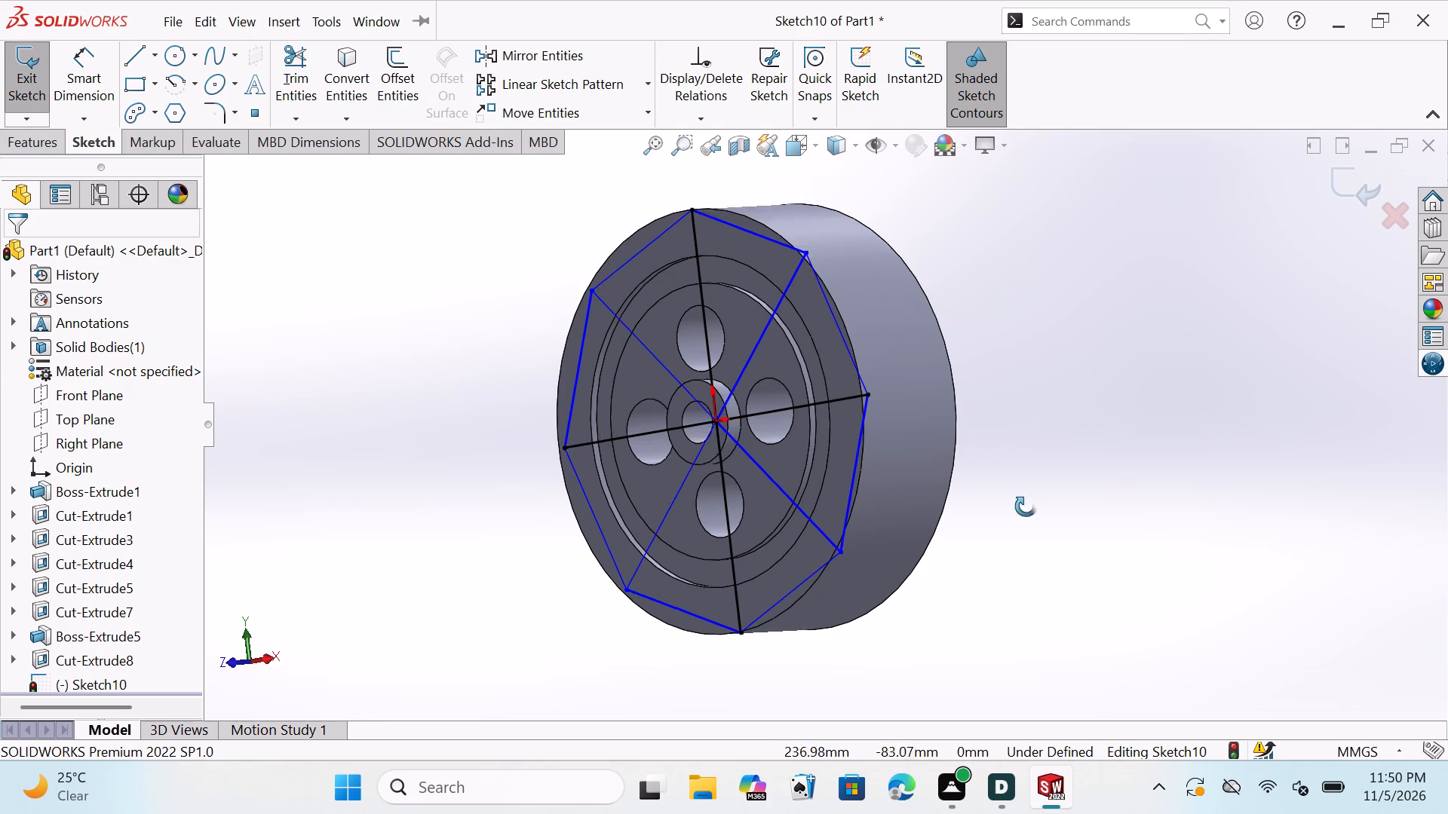
middle_click_drag(1026, 506, 1133, 533)
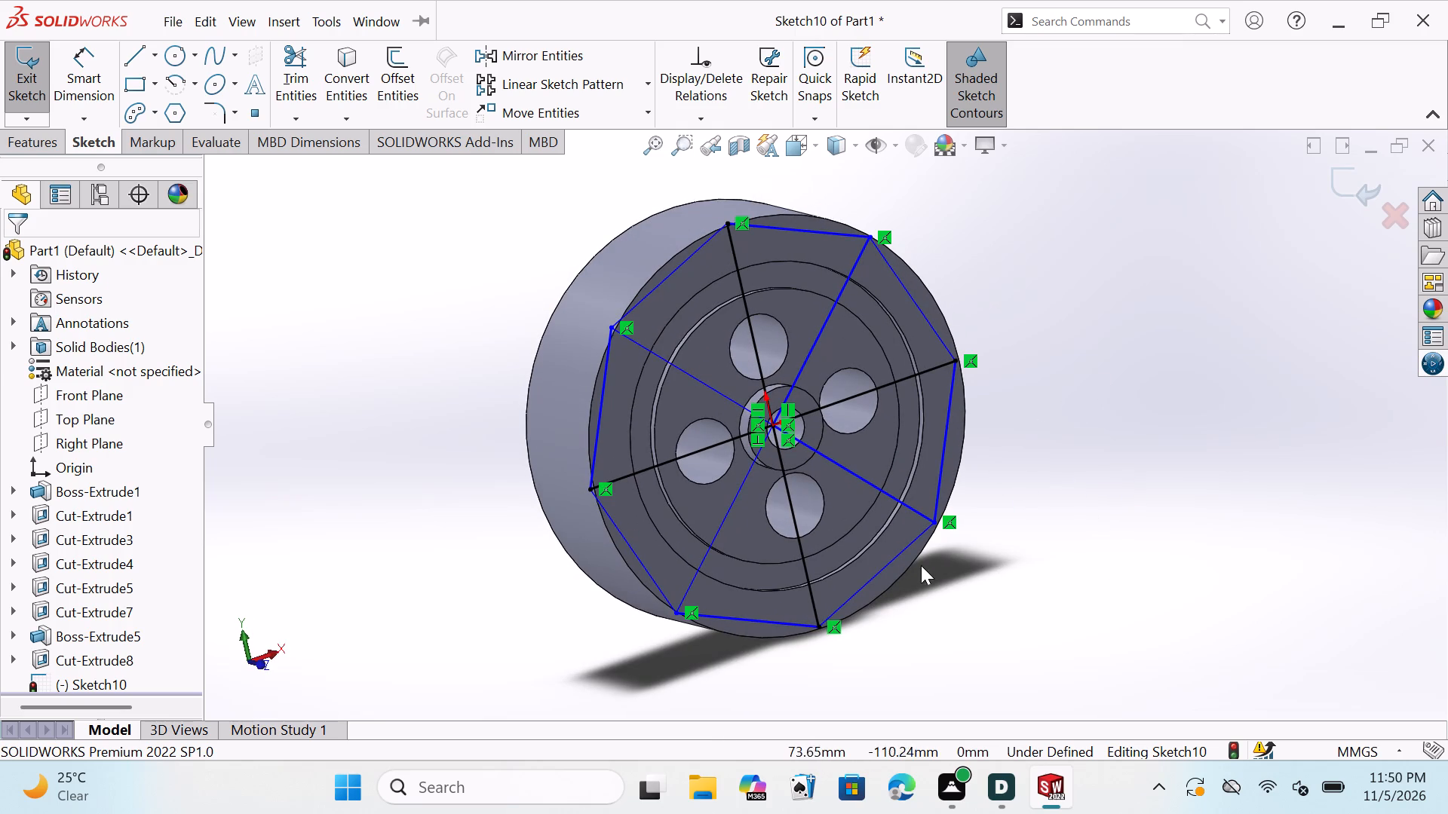
middle_click_drag(1109, 488, 1045, 481)
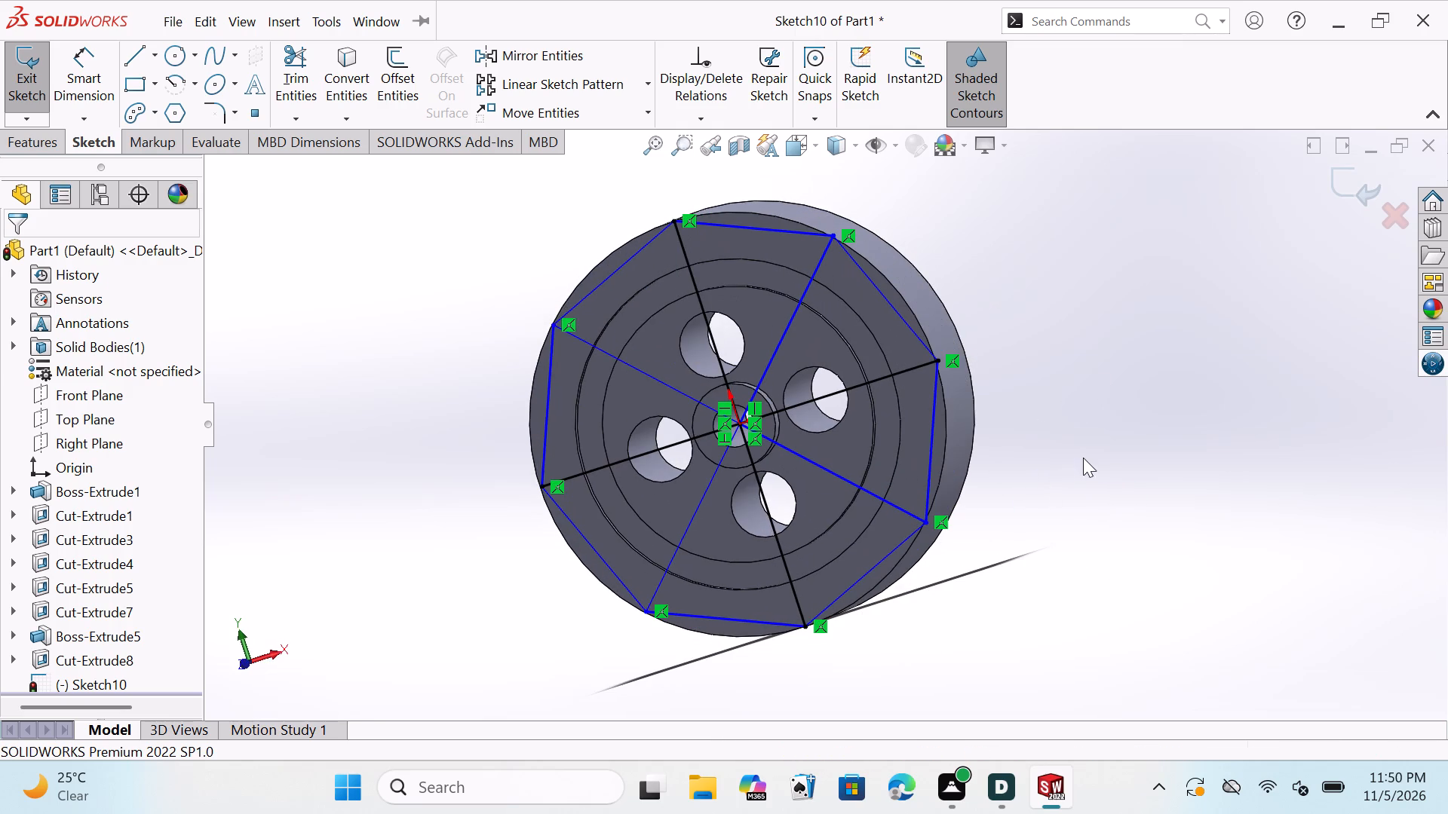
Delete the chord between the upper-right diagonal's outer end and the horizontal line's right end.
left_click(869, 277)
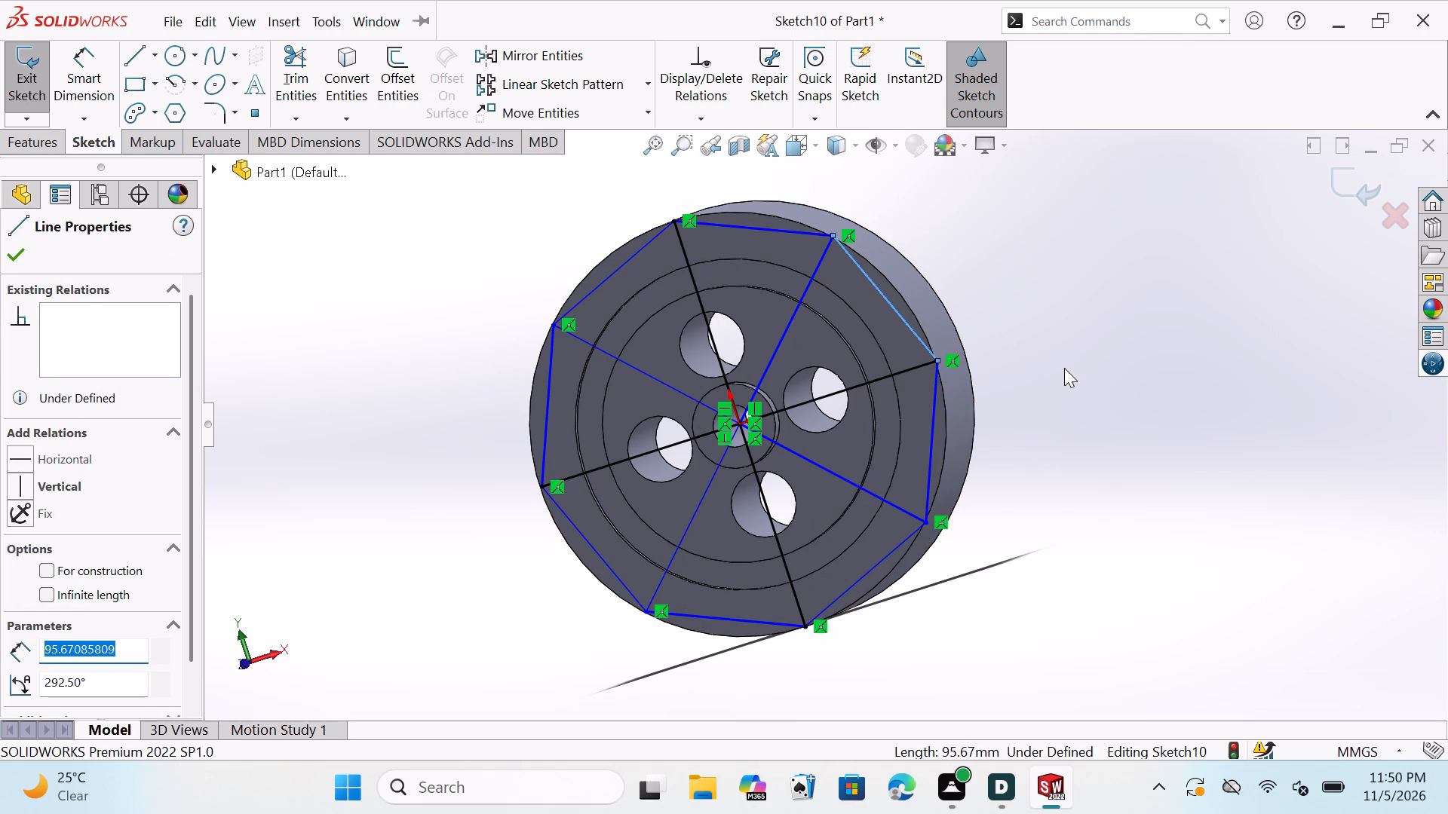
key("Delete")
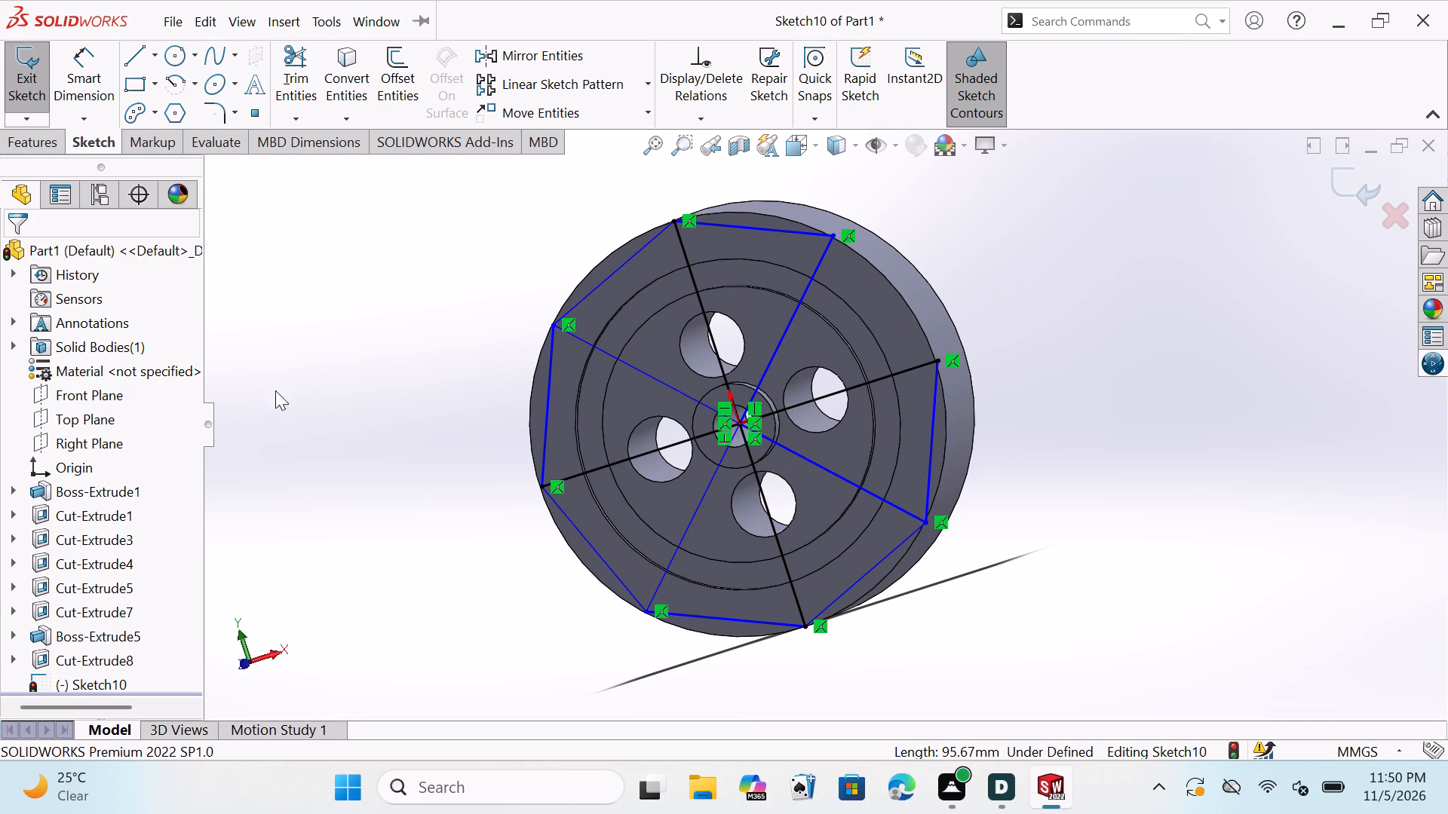
Delete the chord between the horizontal line's right end and the lower-right diagonal's outer end.
left_click(931, 439)
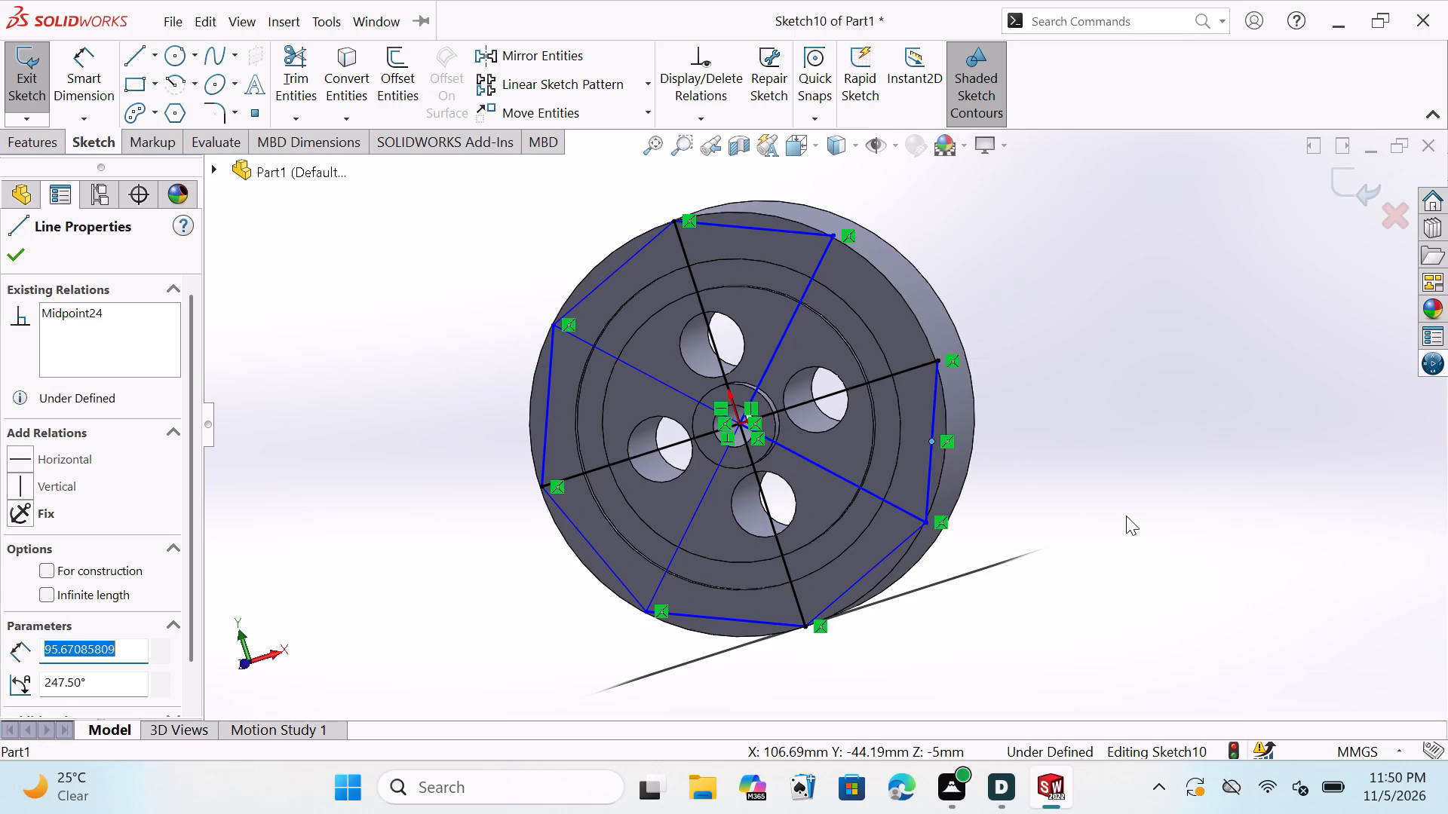
key("Escape")
key("Escape")
key("Escape")
key("Escape")
key("Escape")
key("Escape")
key("Escape")
key("Escape")
key("Escape")
key("Escape")
key("Escape")
key("Escape")
key("Escape")
key("Escape")
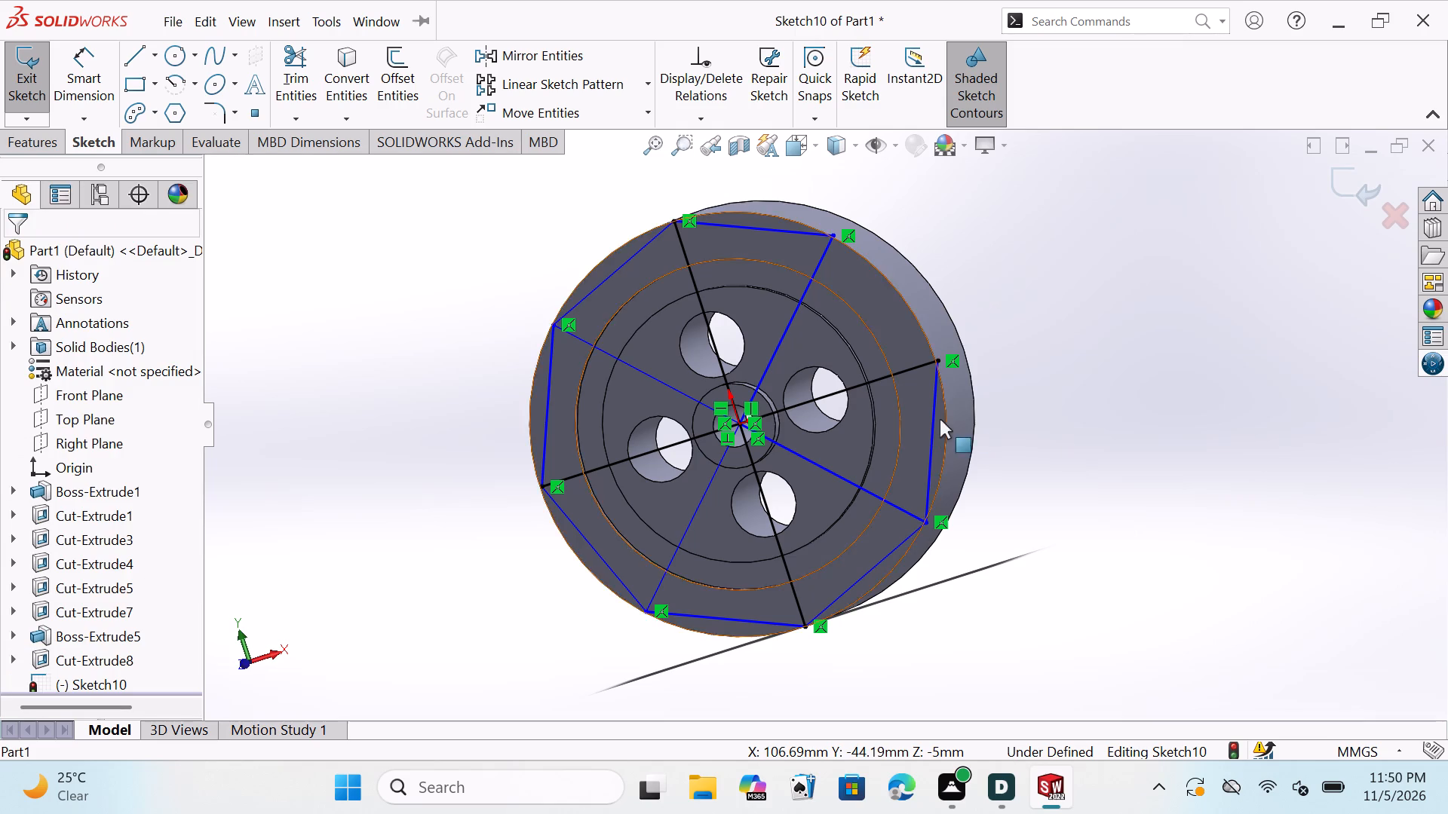
left_click(931, 464)
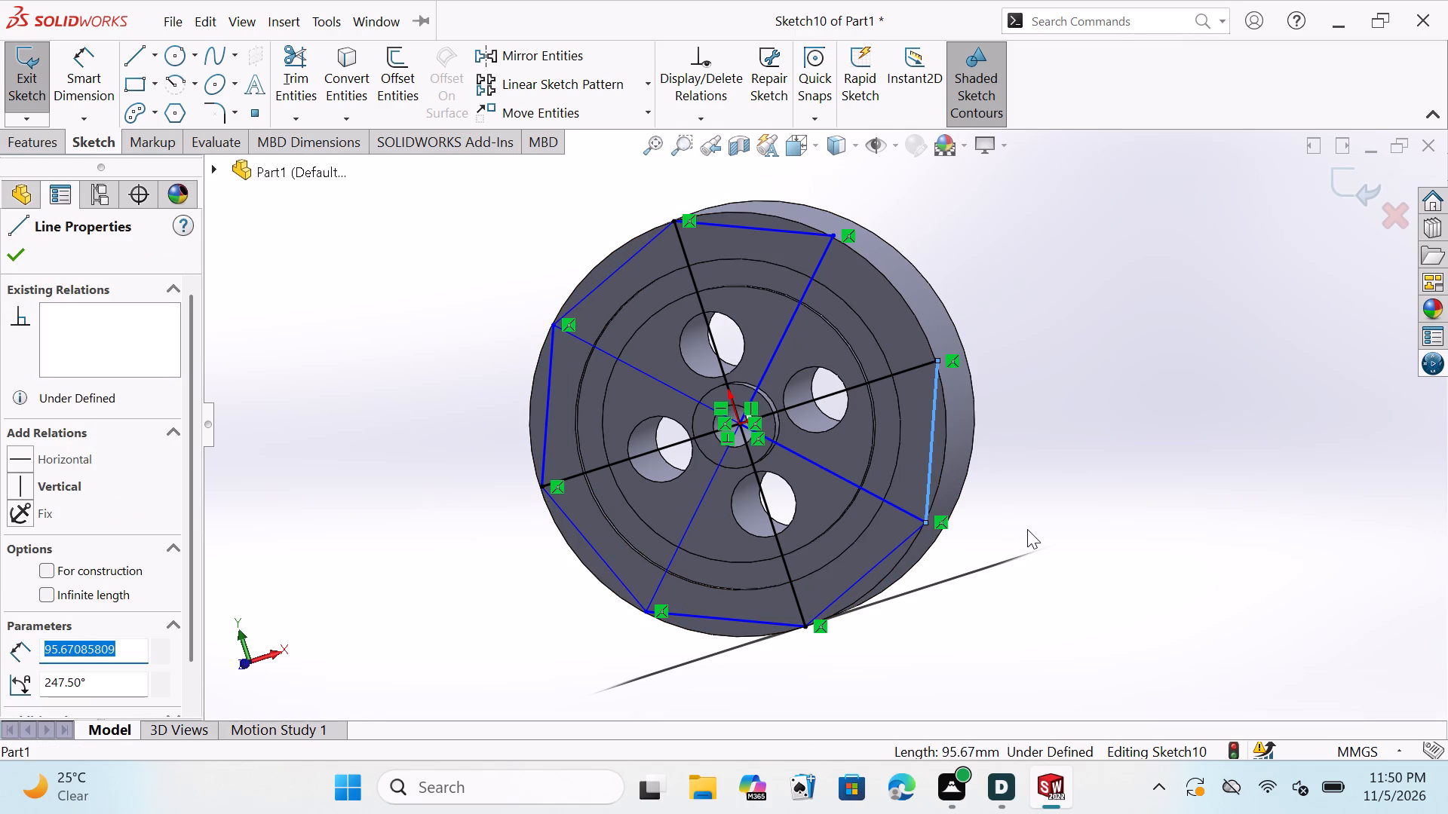
key("Delete")
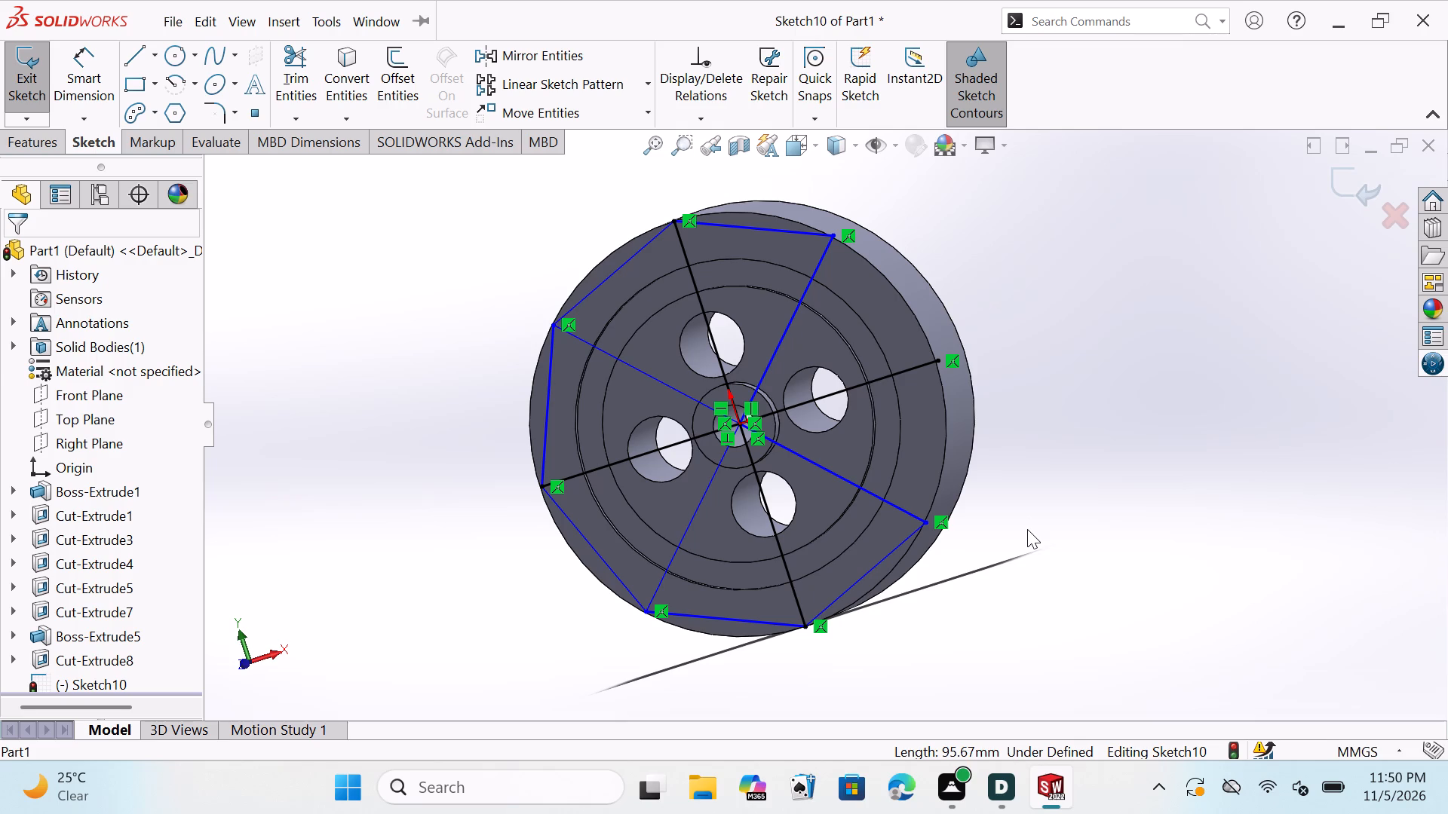
key("Escape")
key("Escape")
key("Escape")
key("Escape")
key("Escape")
key("Escape")
key("Escape")
key("Escape")
key("Escape")
key("Escape")
key("Escape")
Delete the chord joining the lower-right diagonal to the vertical line's bottom end, and the three chords from the upper-right diagonal to the horizontal line's left end.
left_click(875, 562)
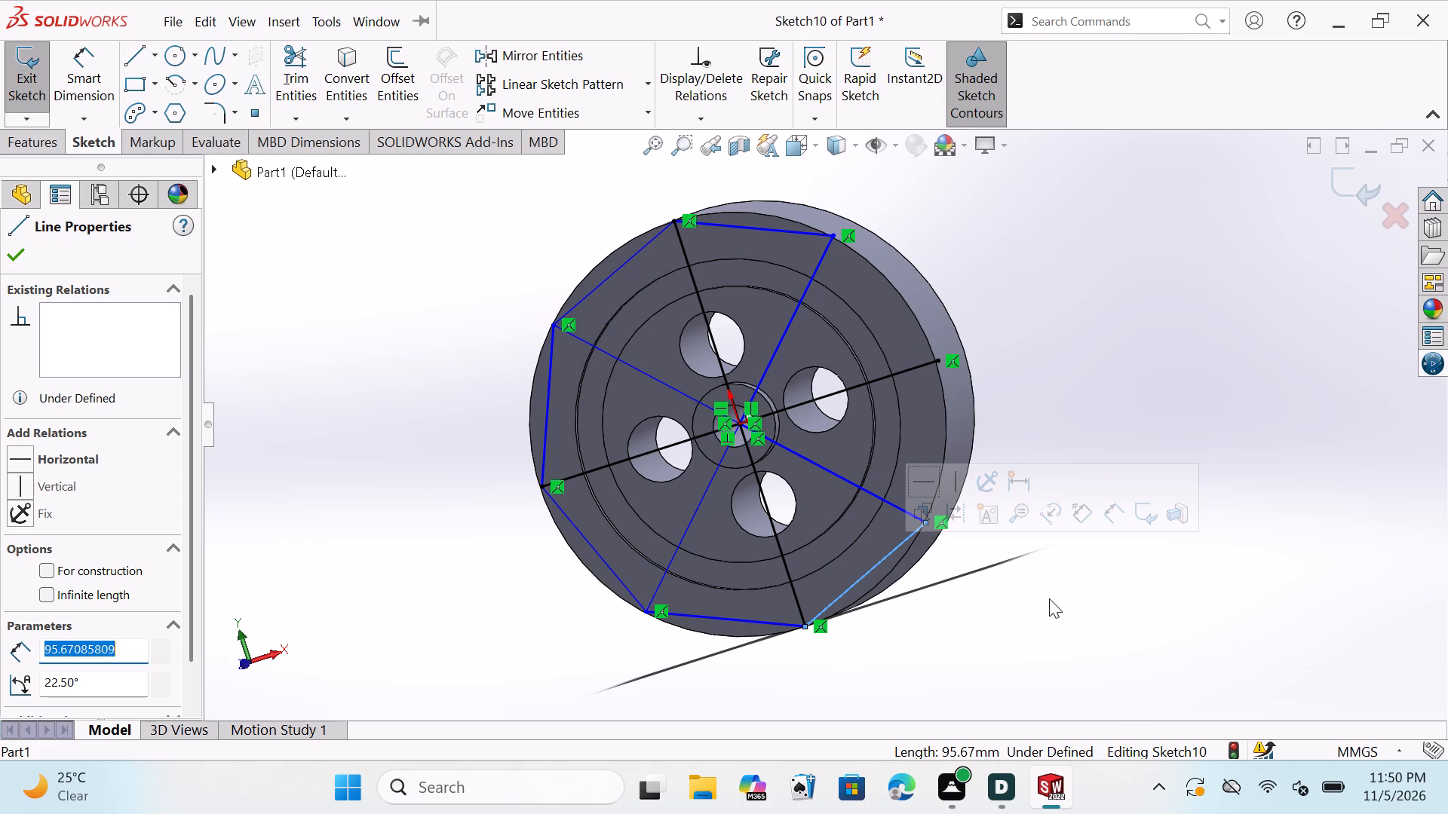
key("Delete")
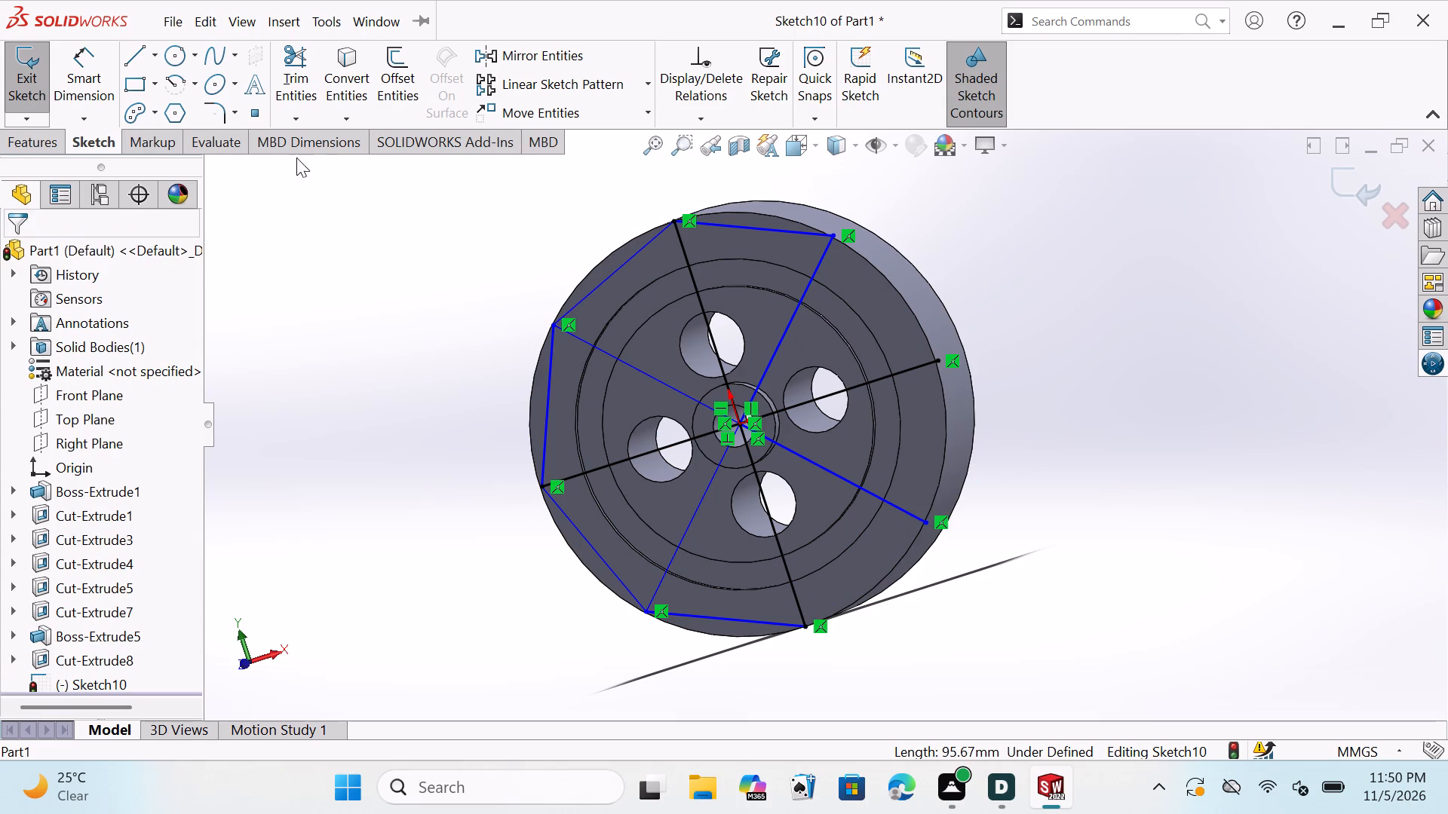
left_click(775, 229)
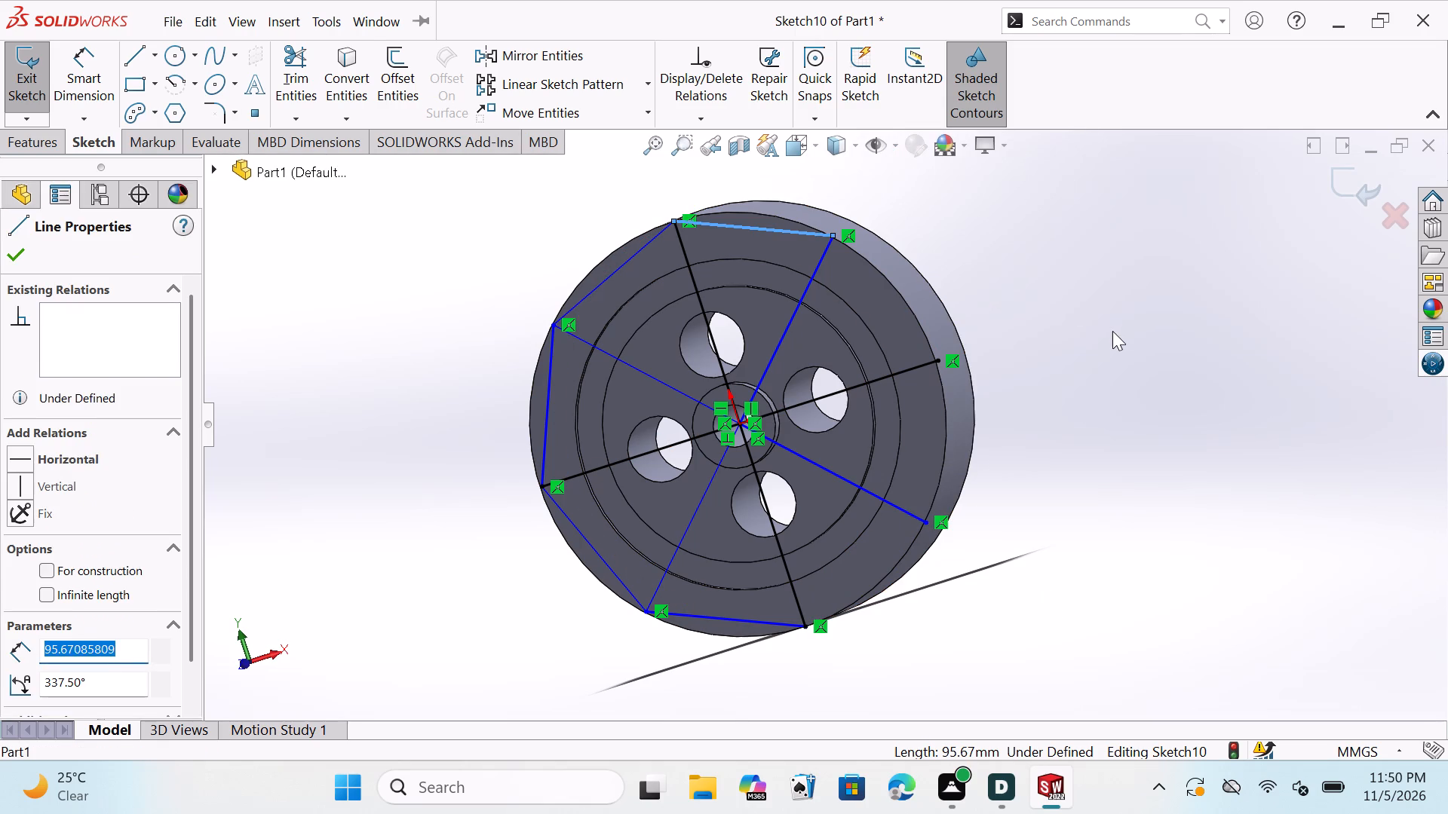
key("Delete")
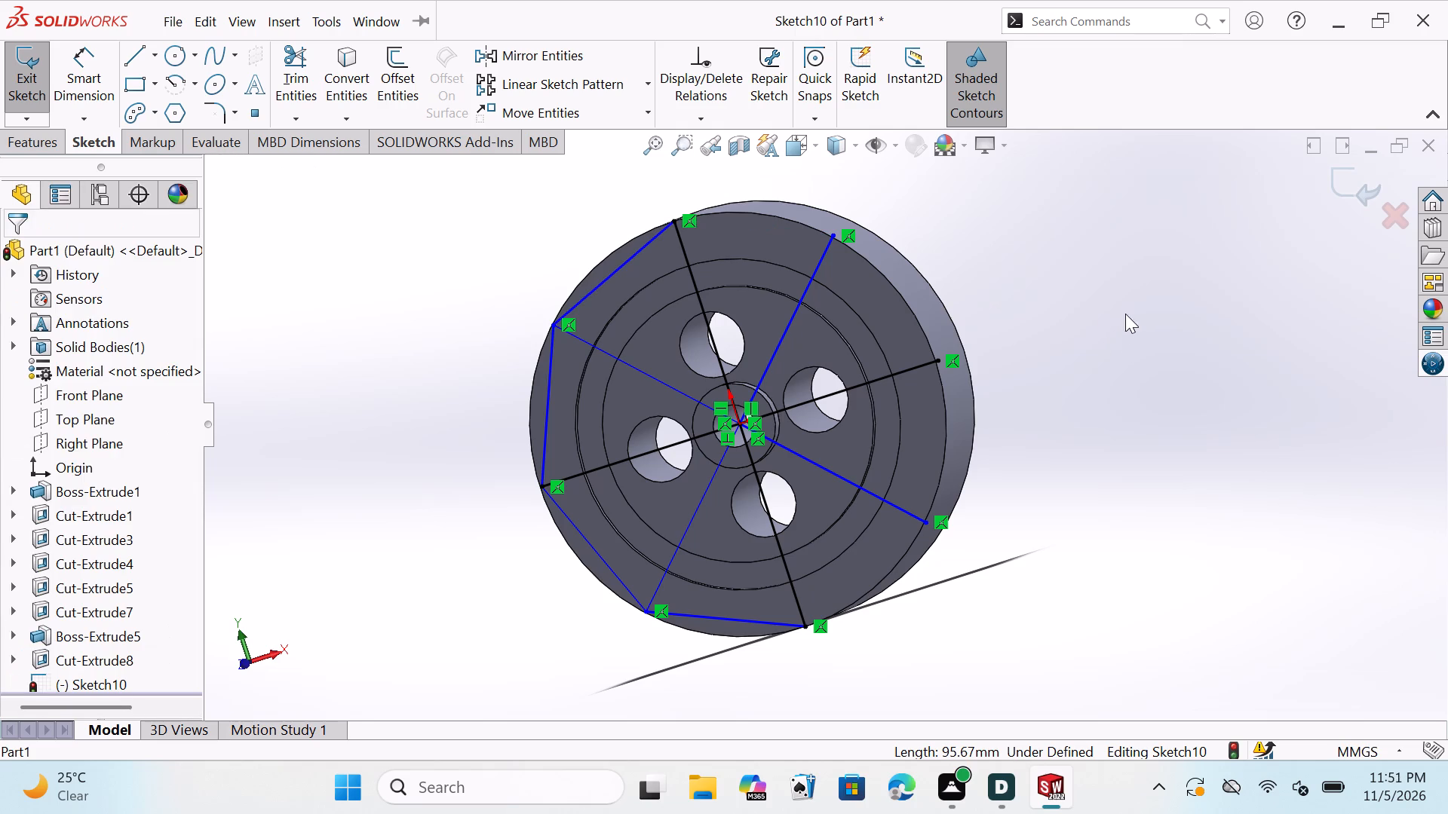
left_click(608, 273)
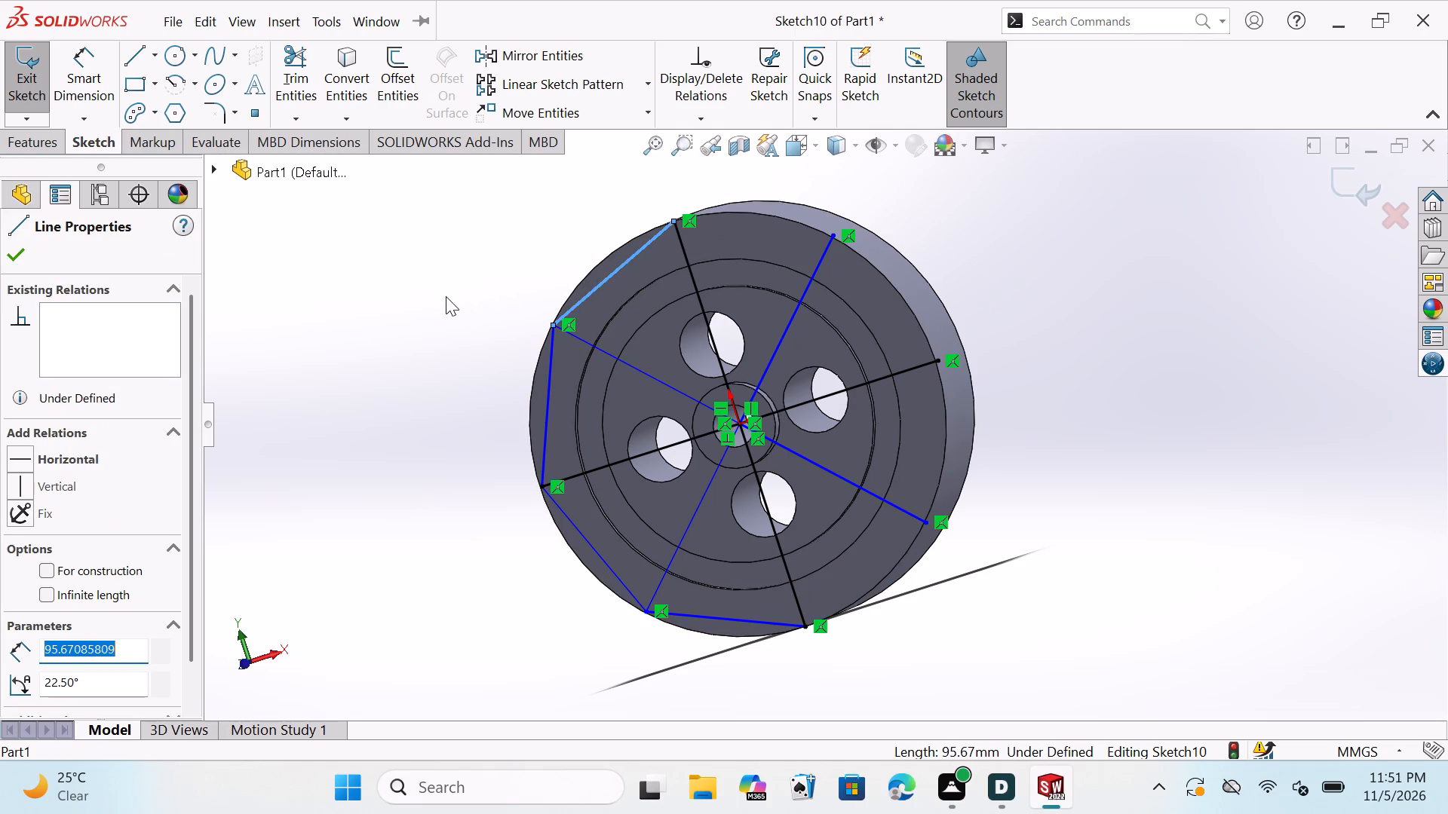
key("Delete")
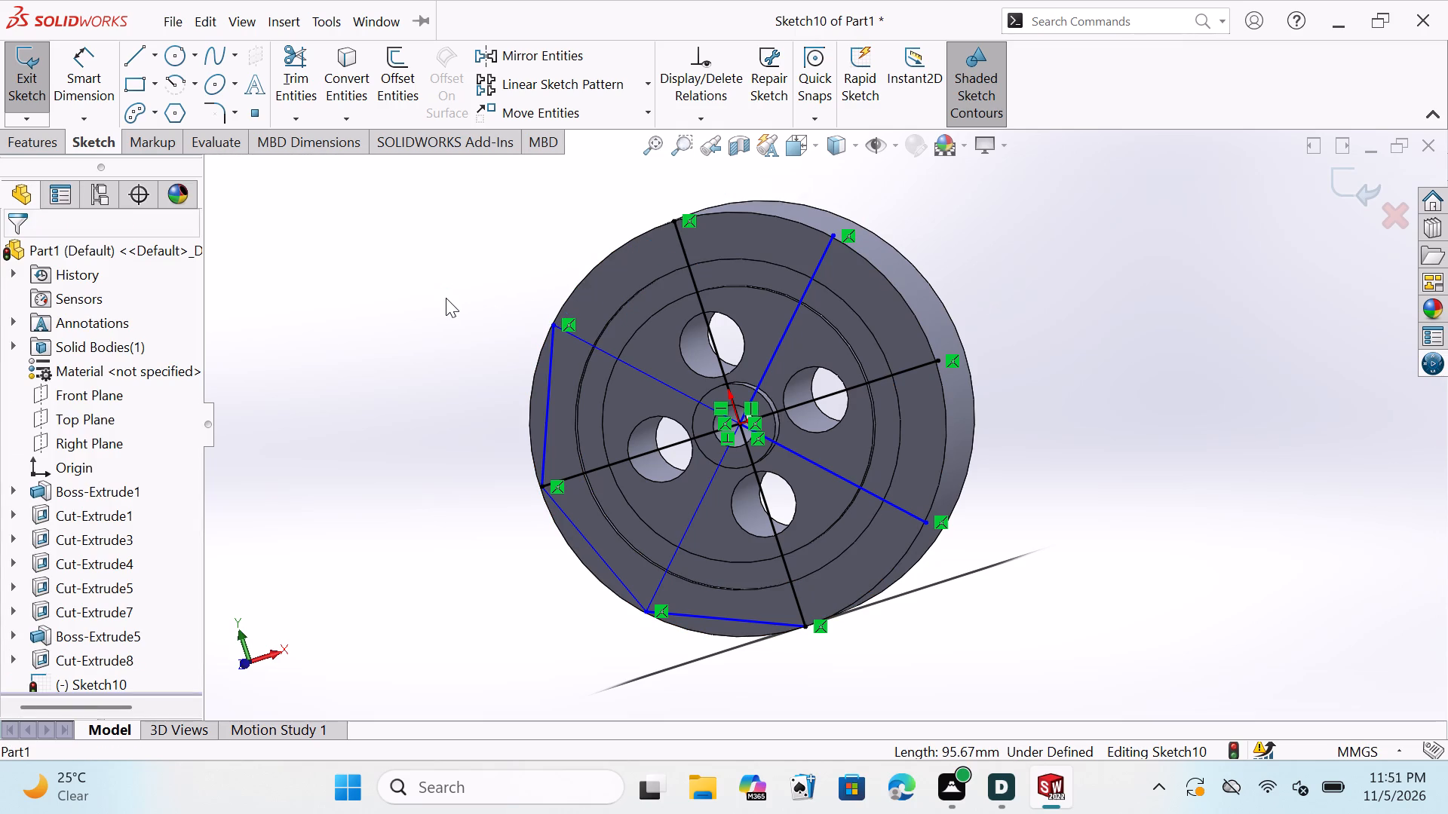
left_click(547, 415)
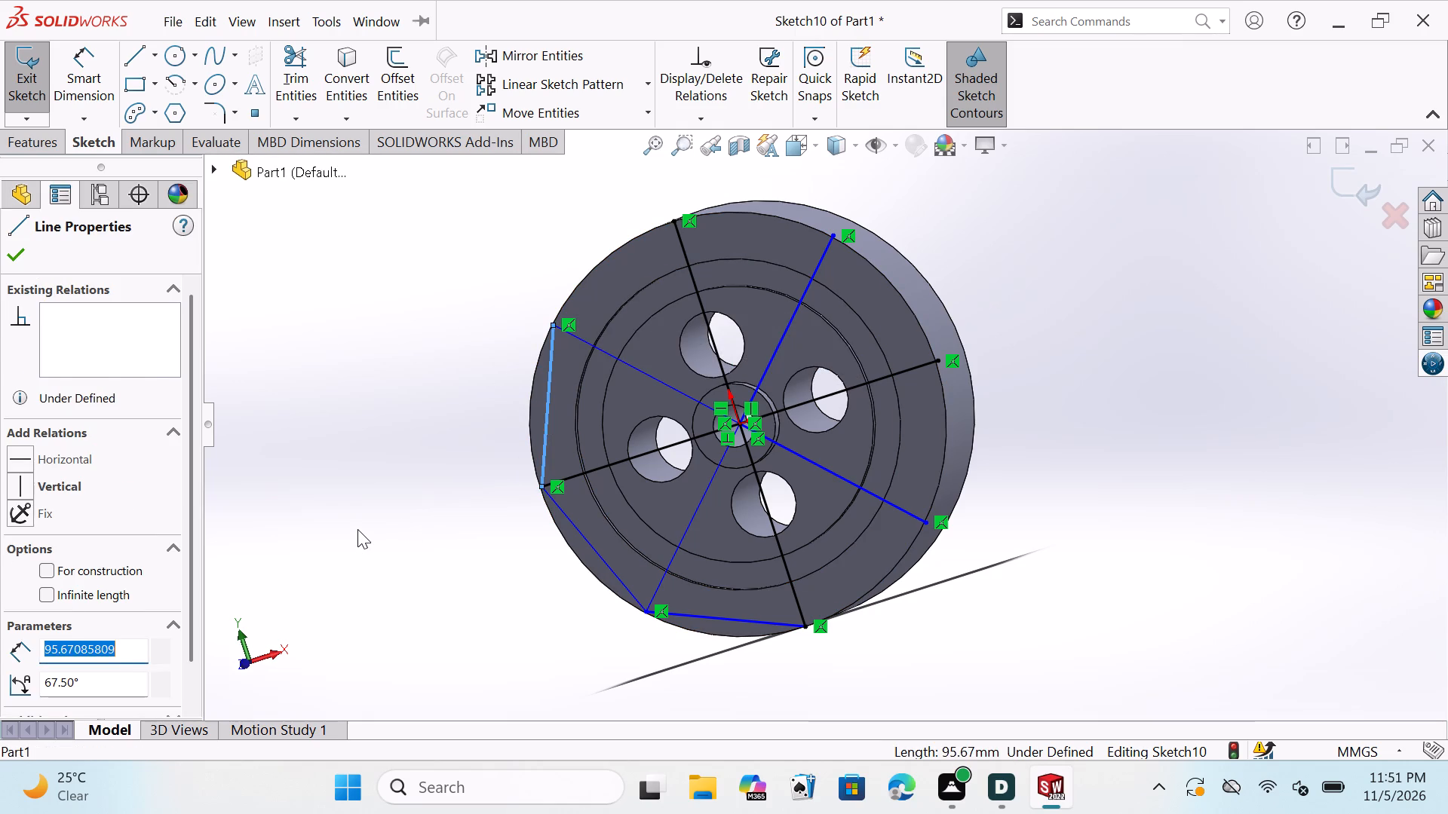
key("Delete")
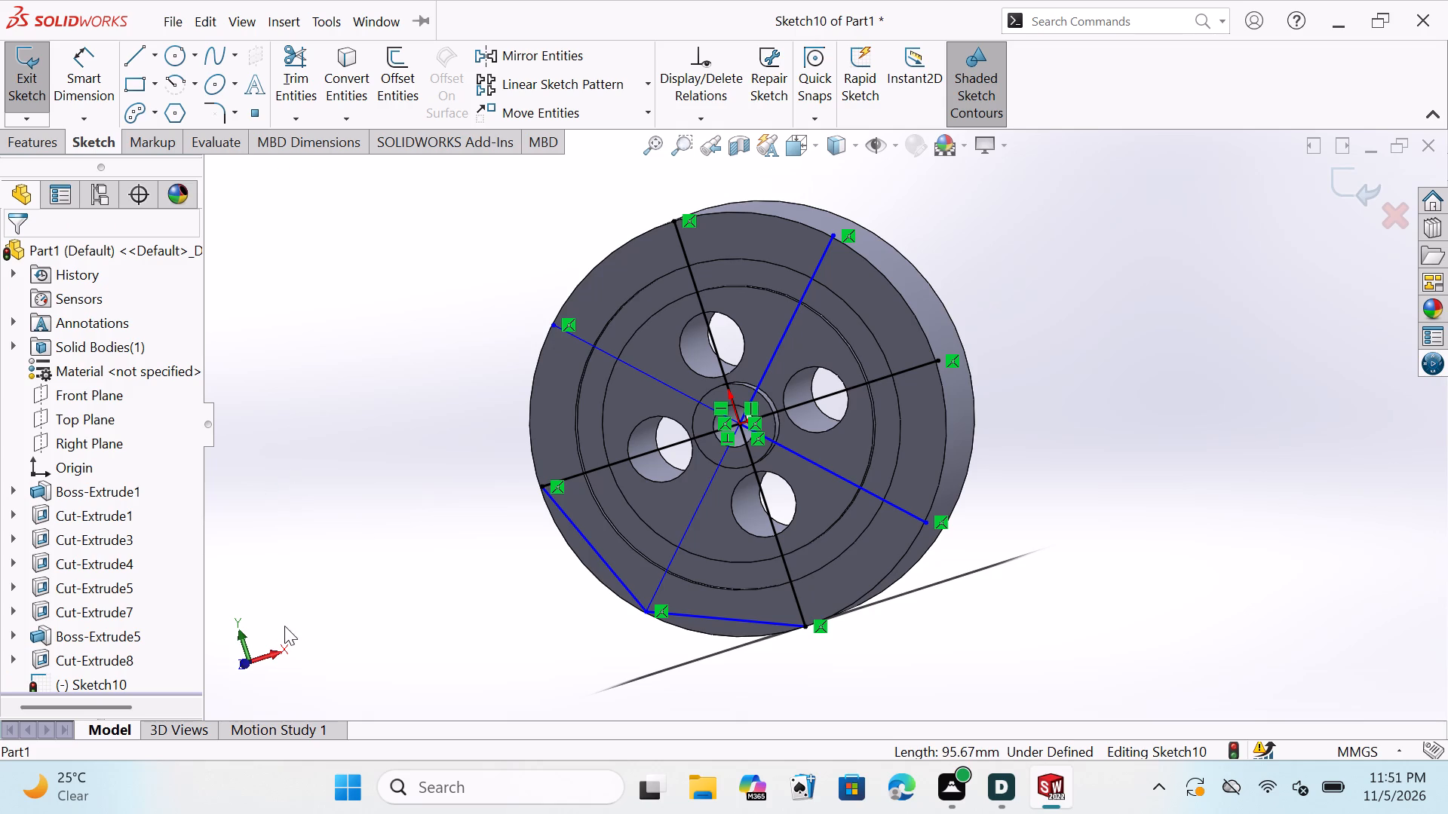
Delete the two remaining chords that join the lower-left diagonal's outer end to the horizontal line's left end and the vertical line's bottom end.
left_click(595, 550)
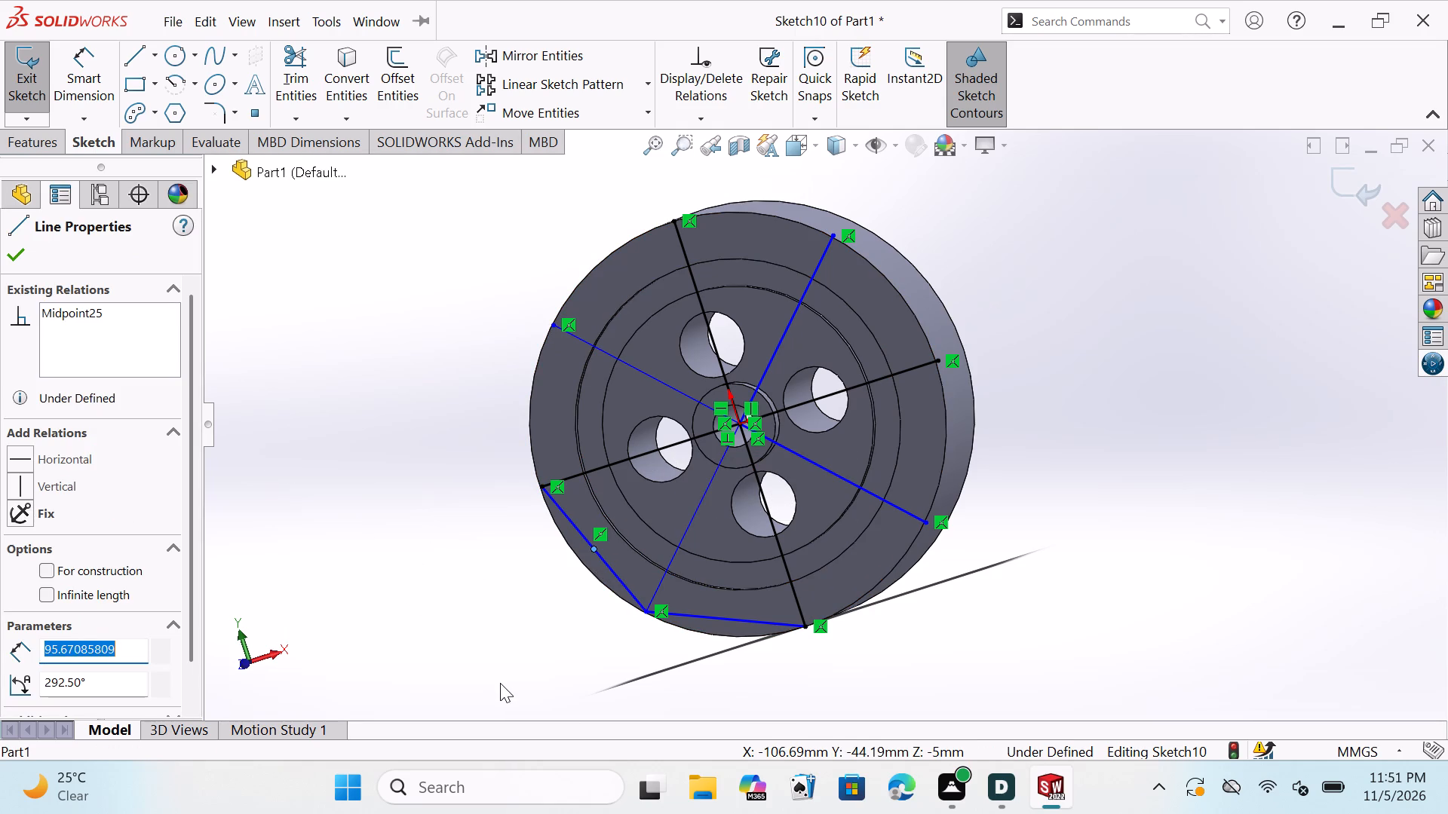
key("Delete")
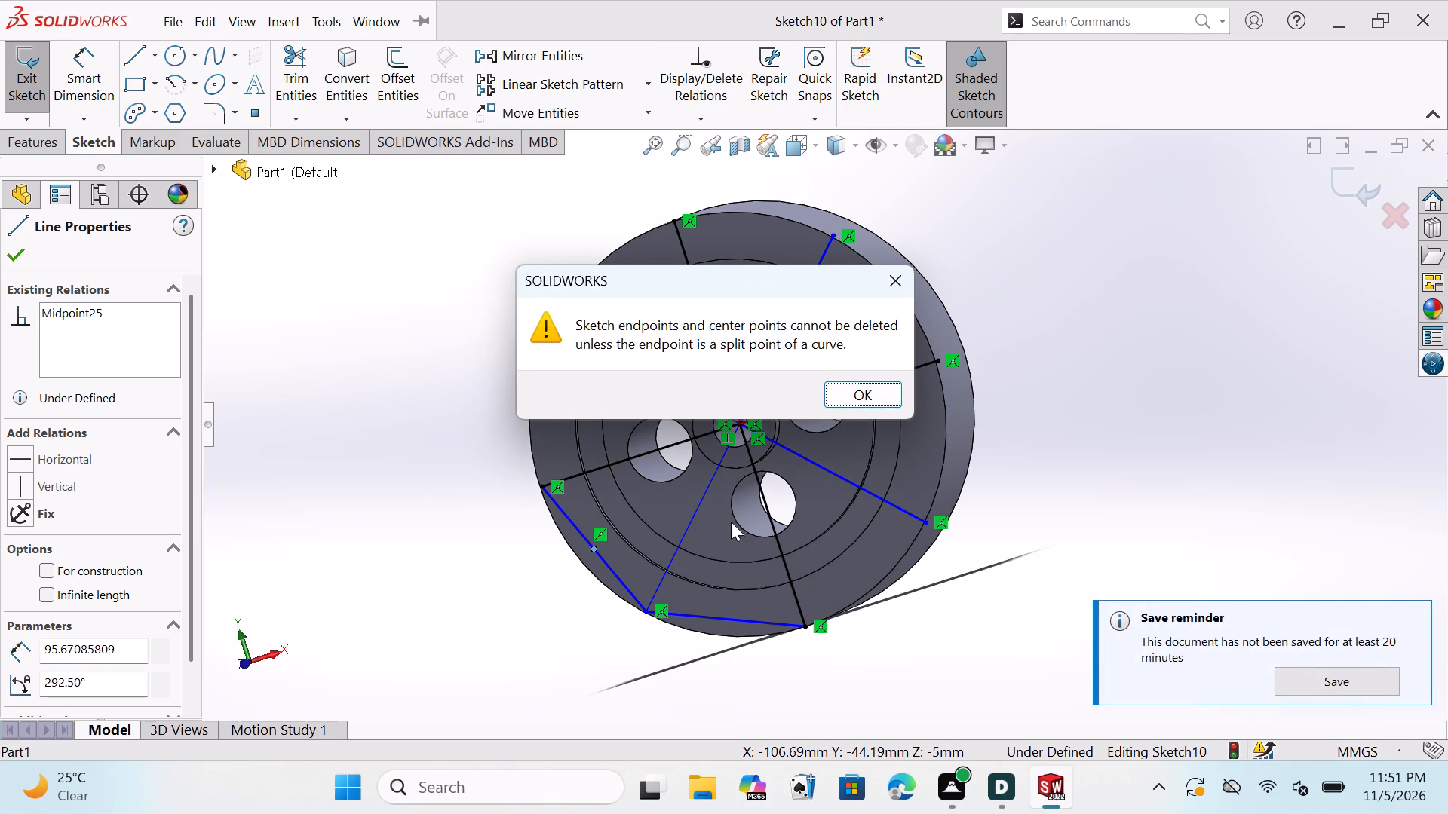
left_click(903, 278)
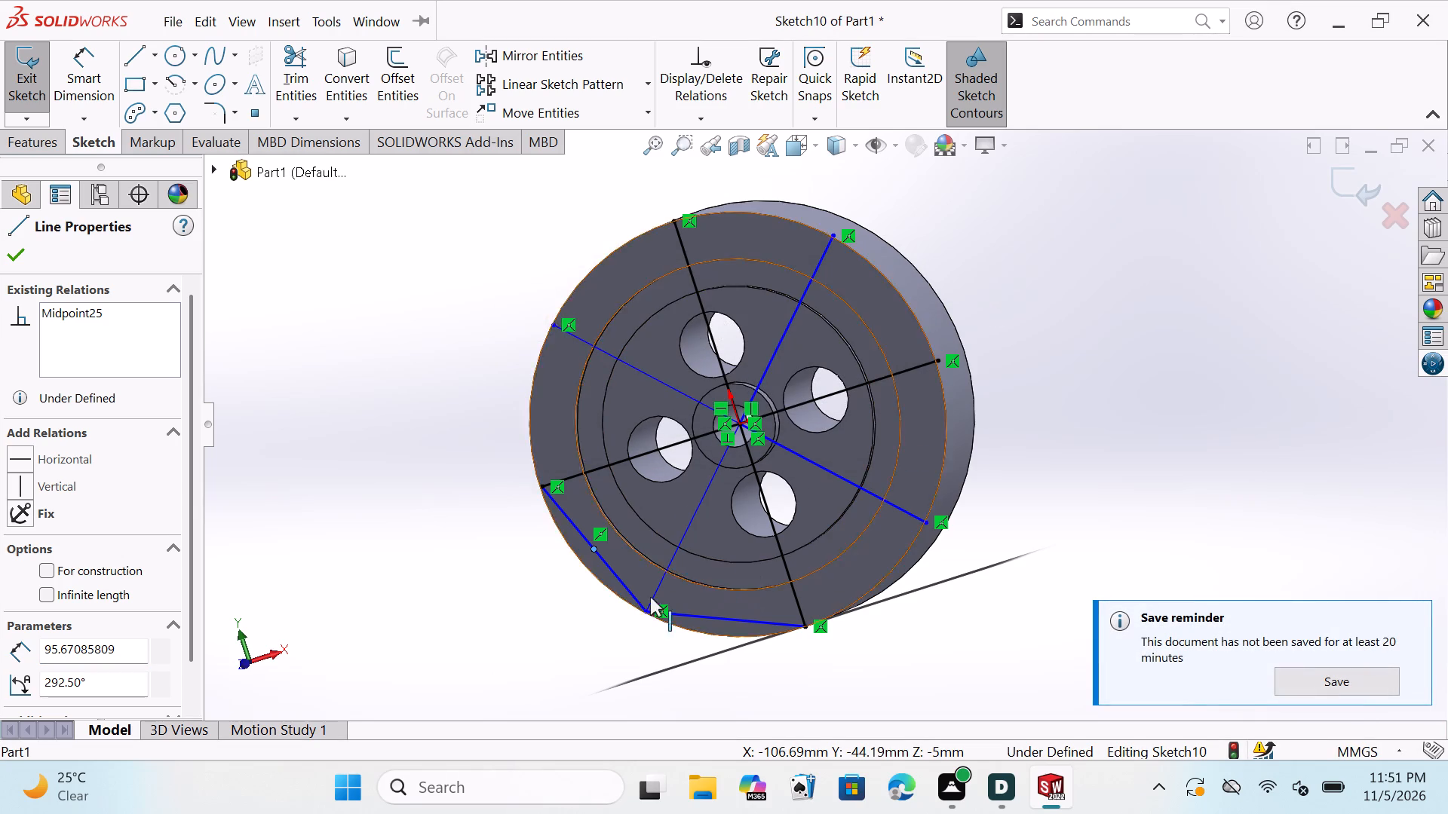
left_click(610, 568)
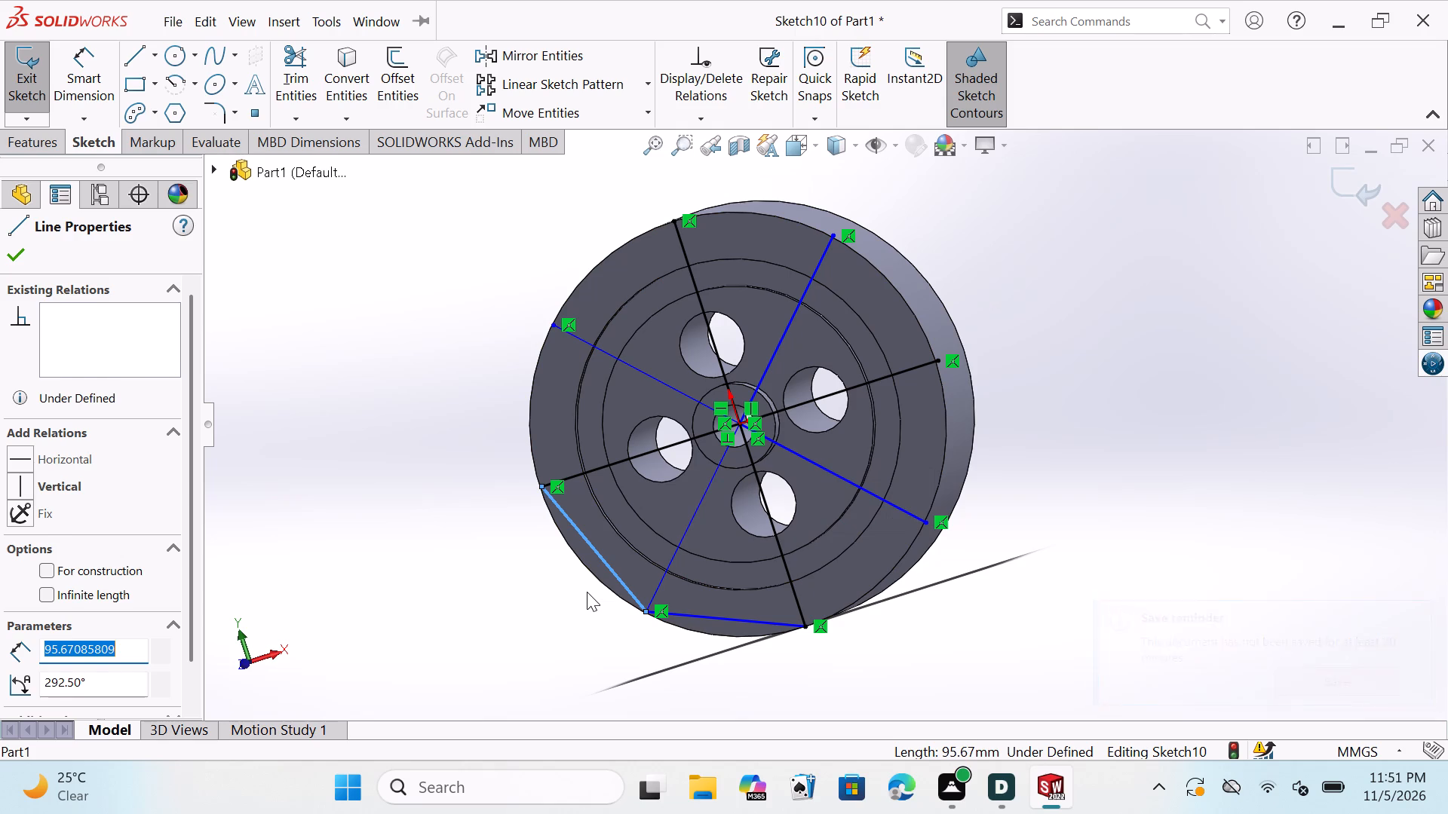
key("Delete")
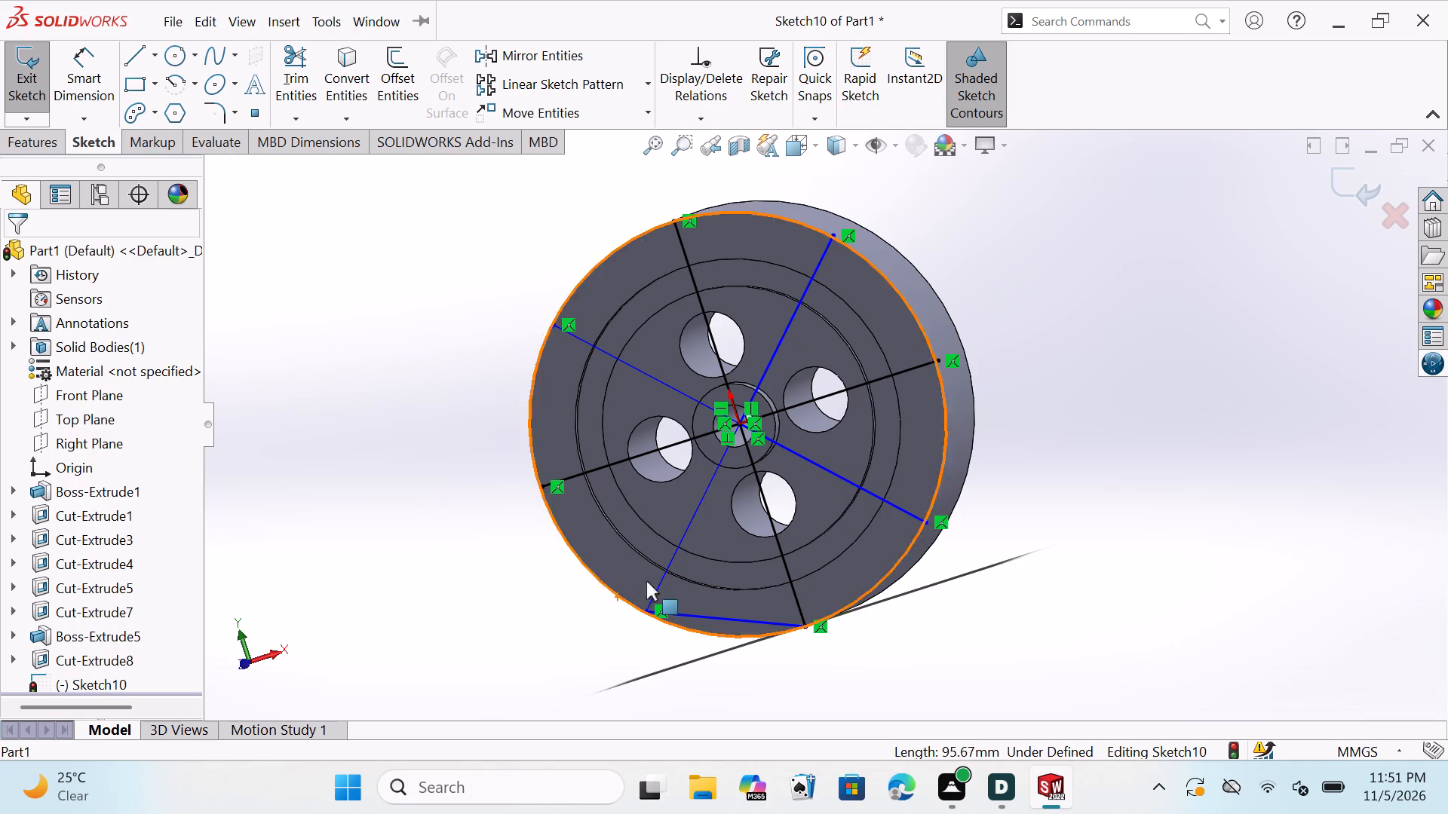
left_click(719, 617)
left_click(719, 617)
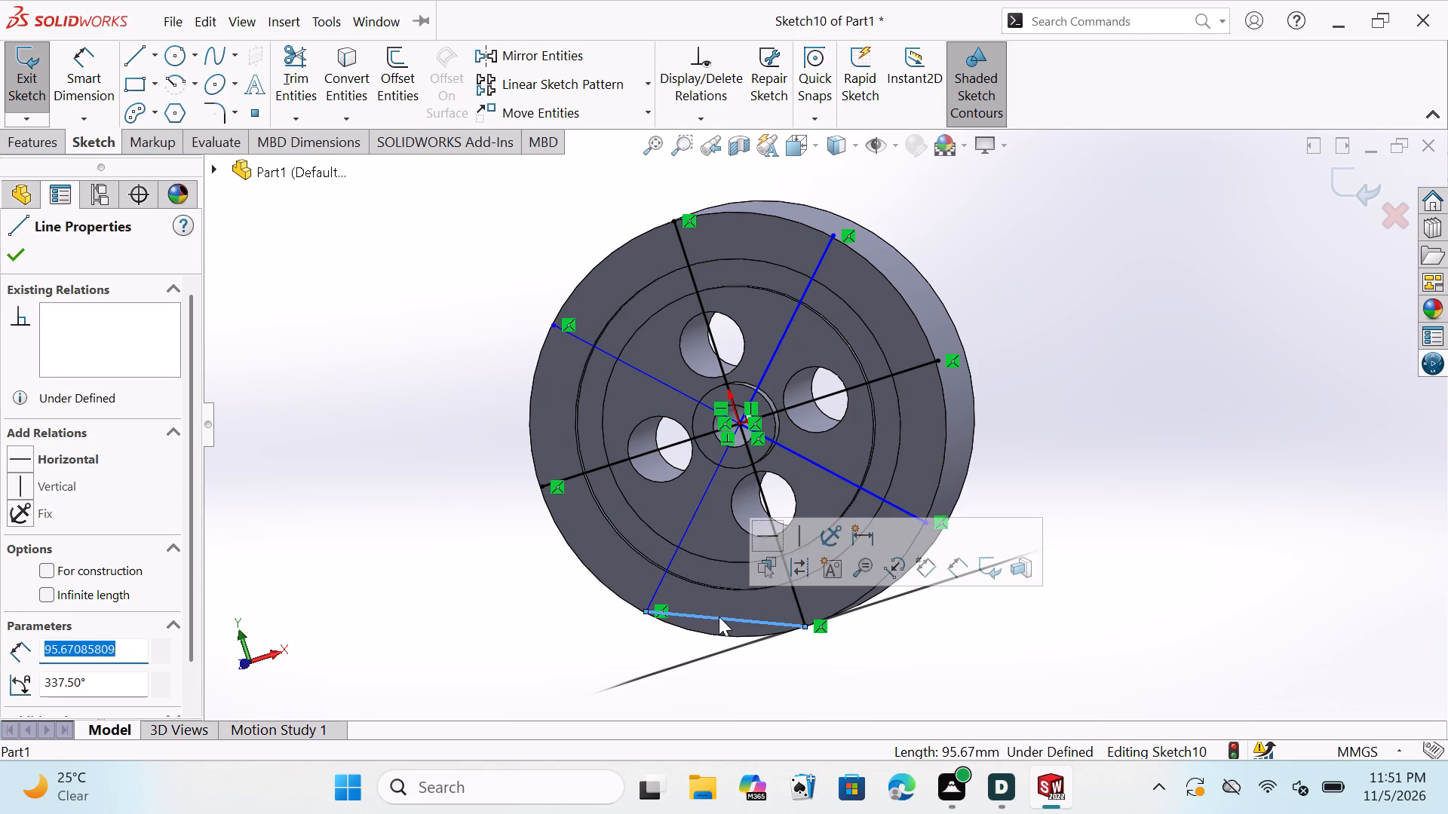
key("Delete")
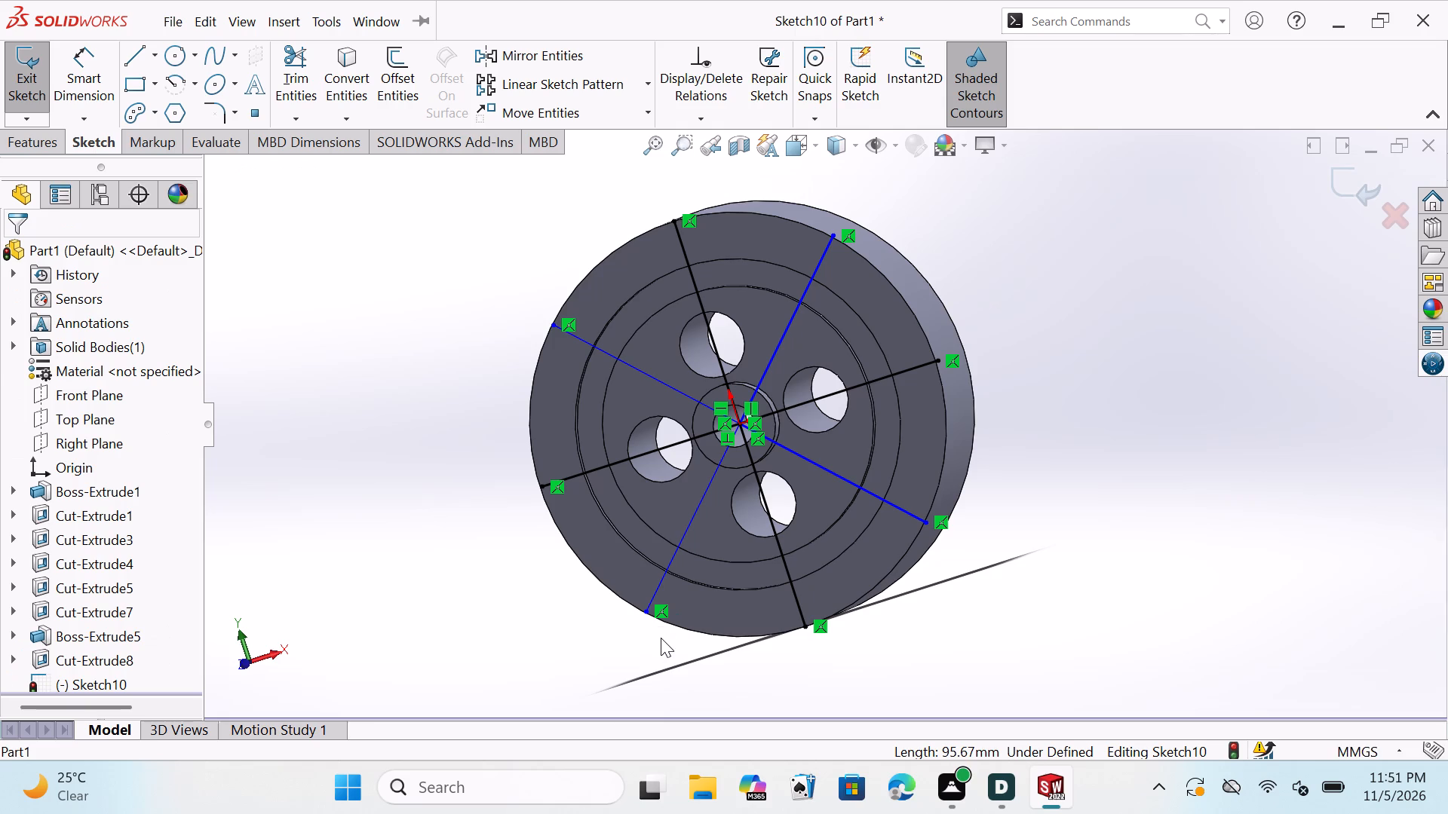
key("Escape")
key("Escape")
key("Escape")
key("Escape")
key("Escape")
key("Escape")
key("Escape")
key("Escape")
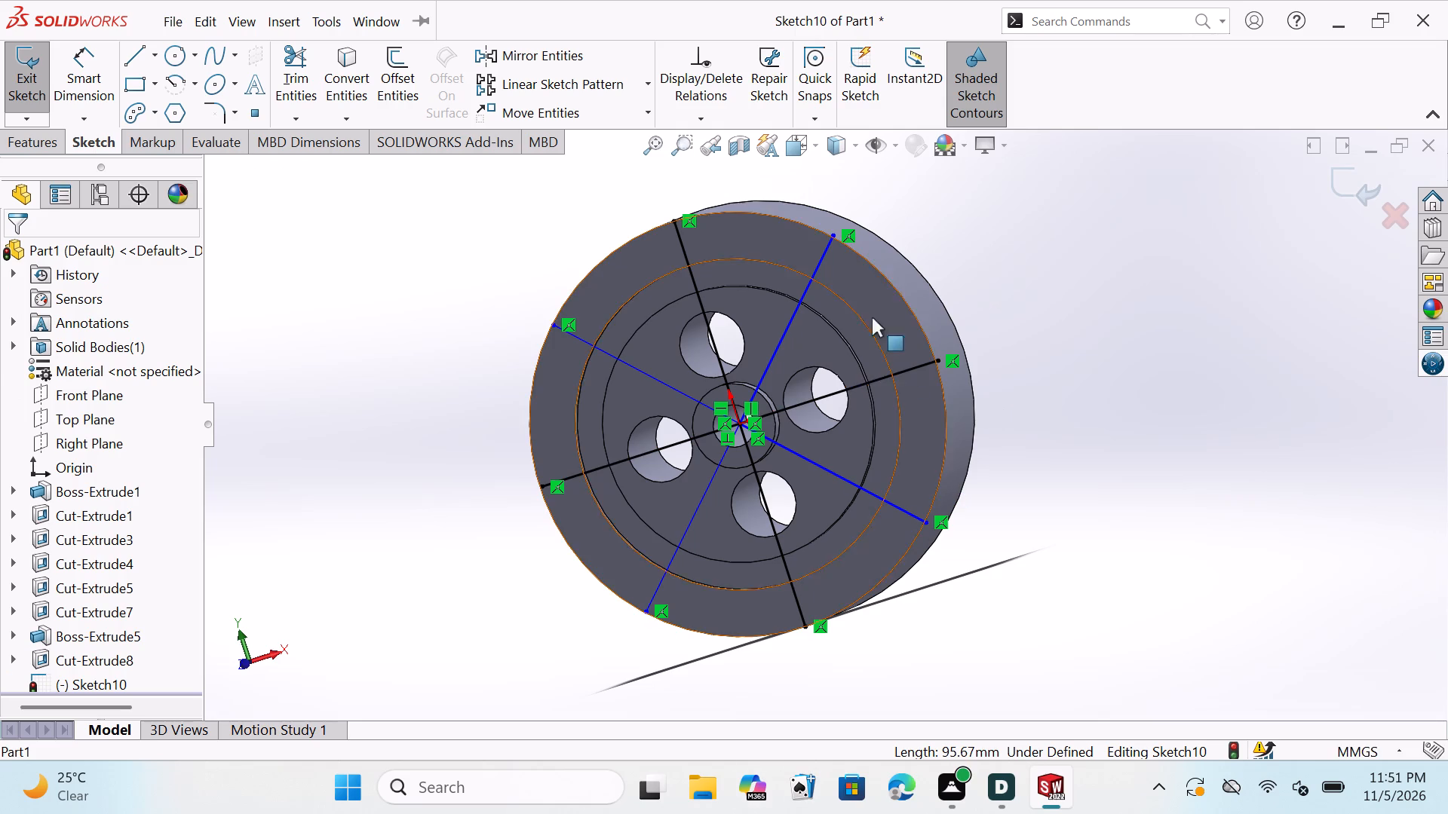
Delete the upper-right diagonal radial line from the sketch.
left_click(793, 315)
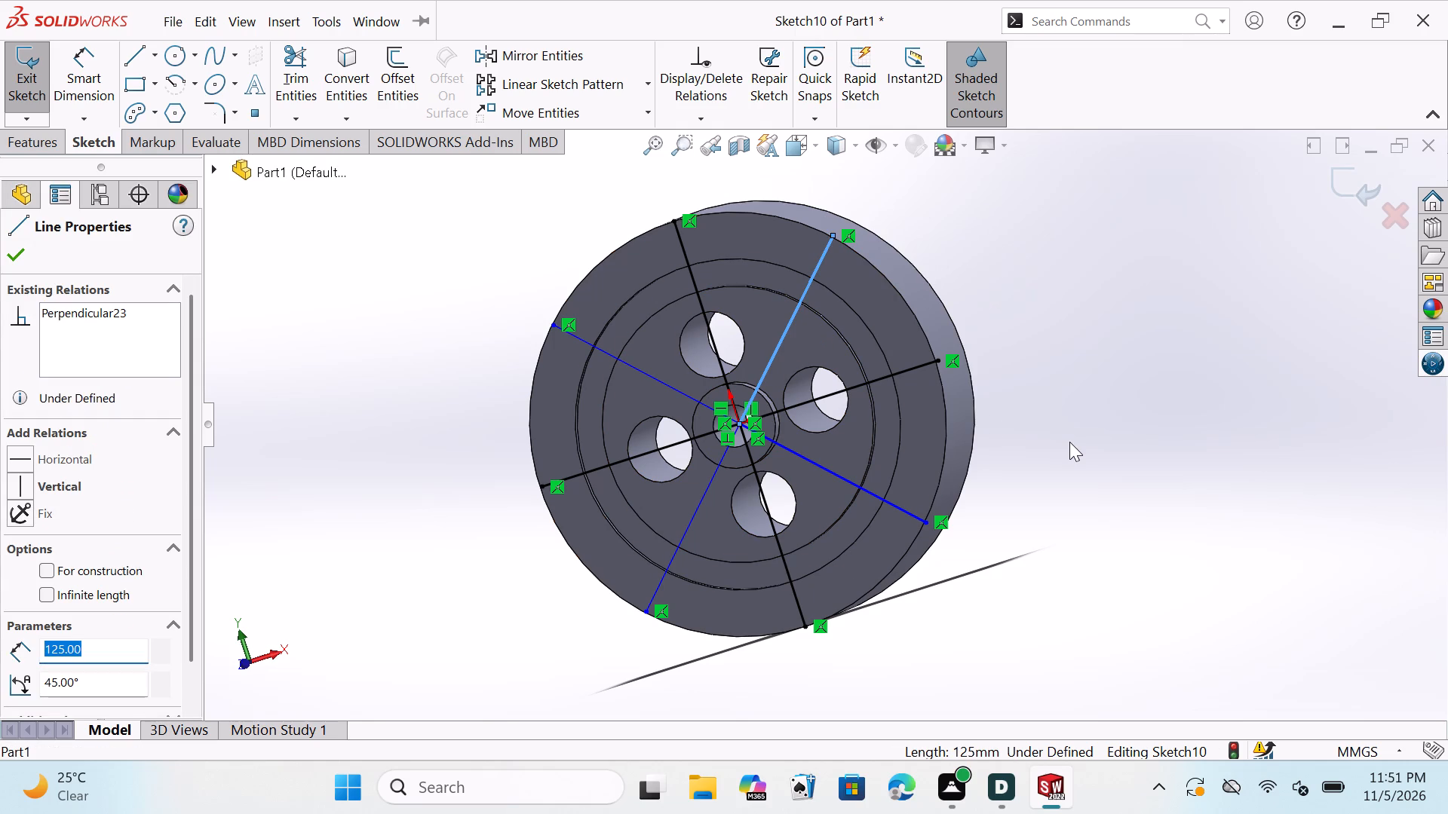
key("Delete")
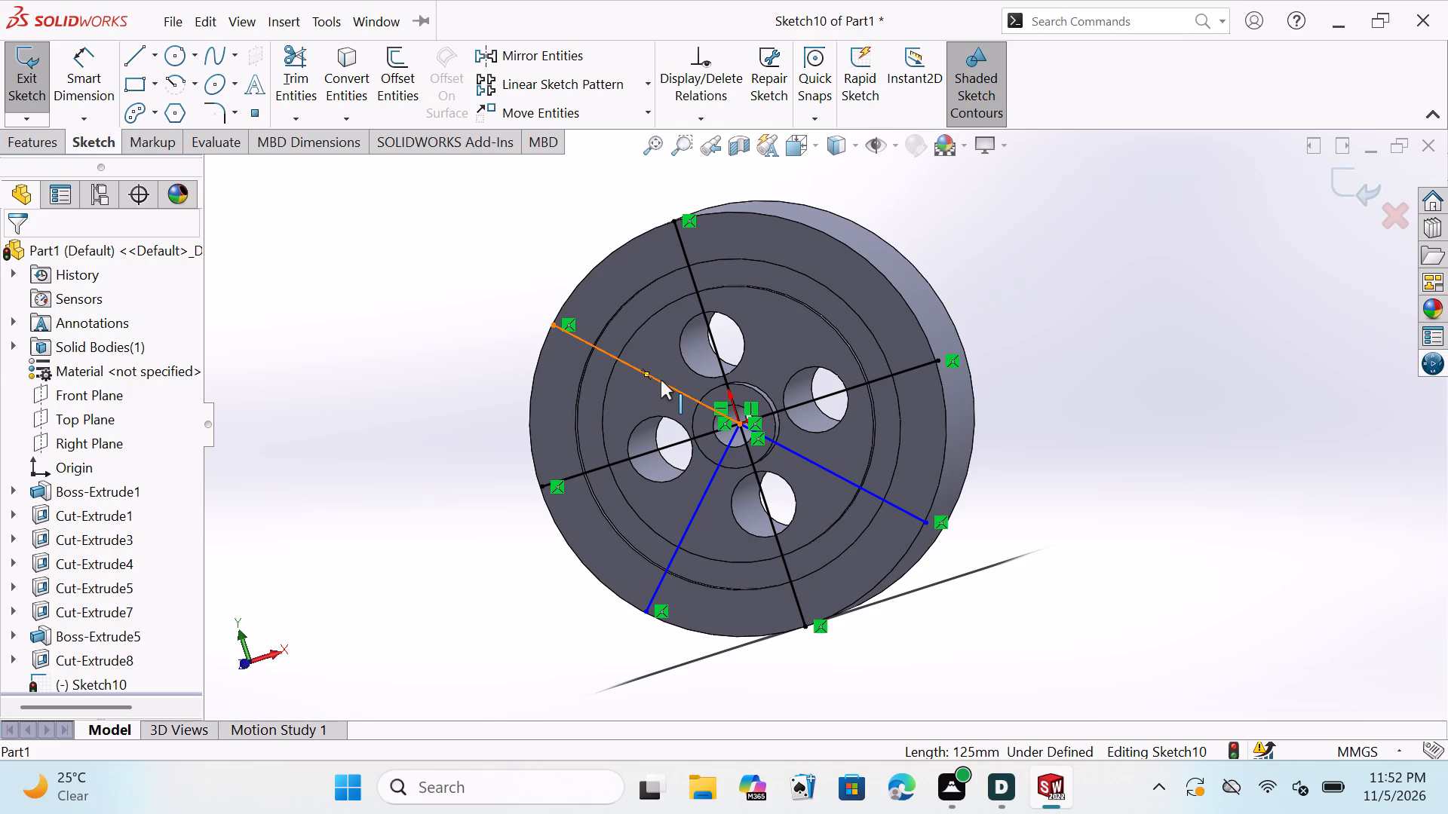
Delete the upper-left diagonal radial line running from the hub centre to the wheel's outer edge.
left_click(661, 380)
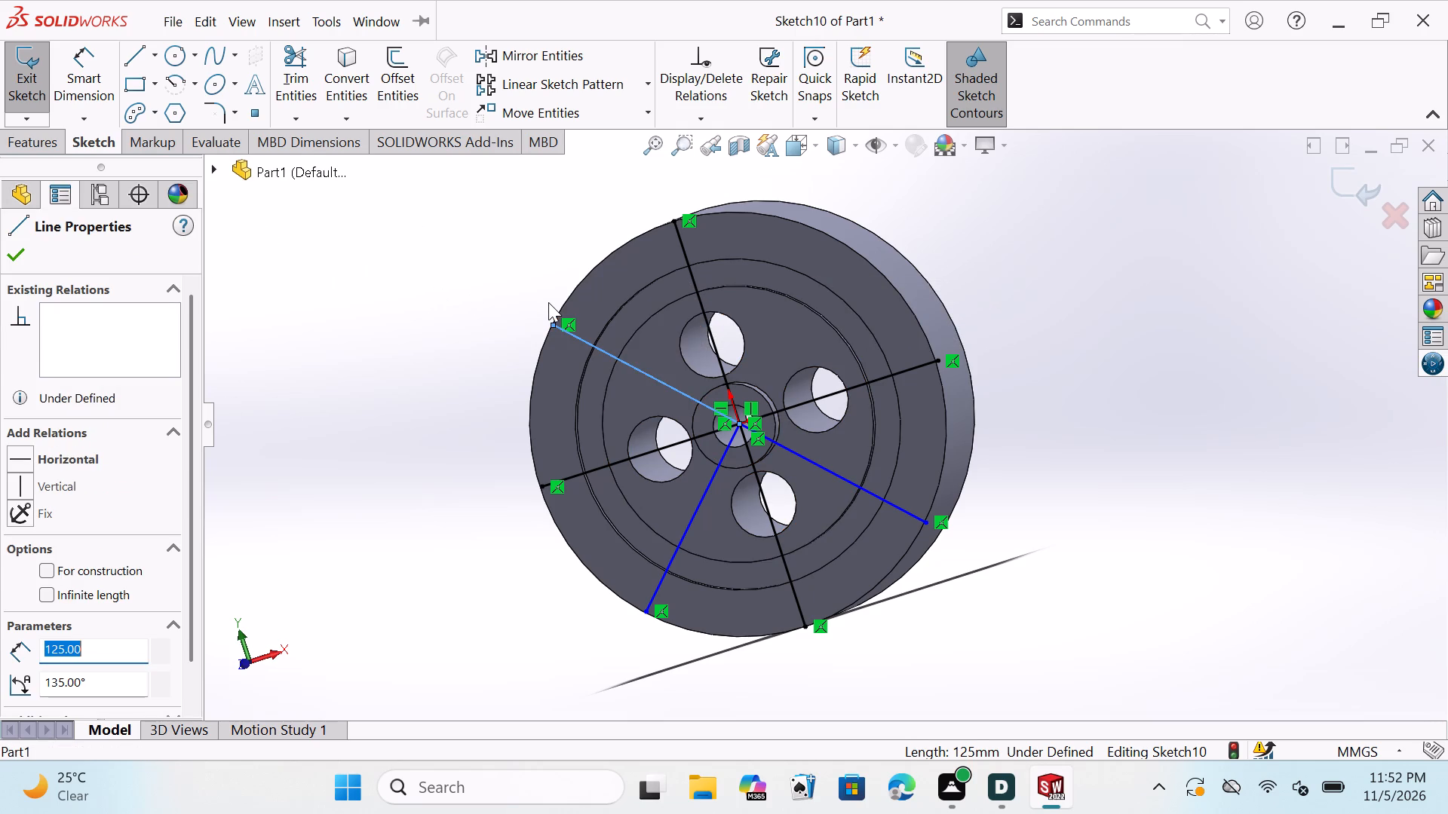
scroll(935, 308, "up", 1)
scroll(935, 308, "down", 1)
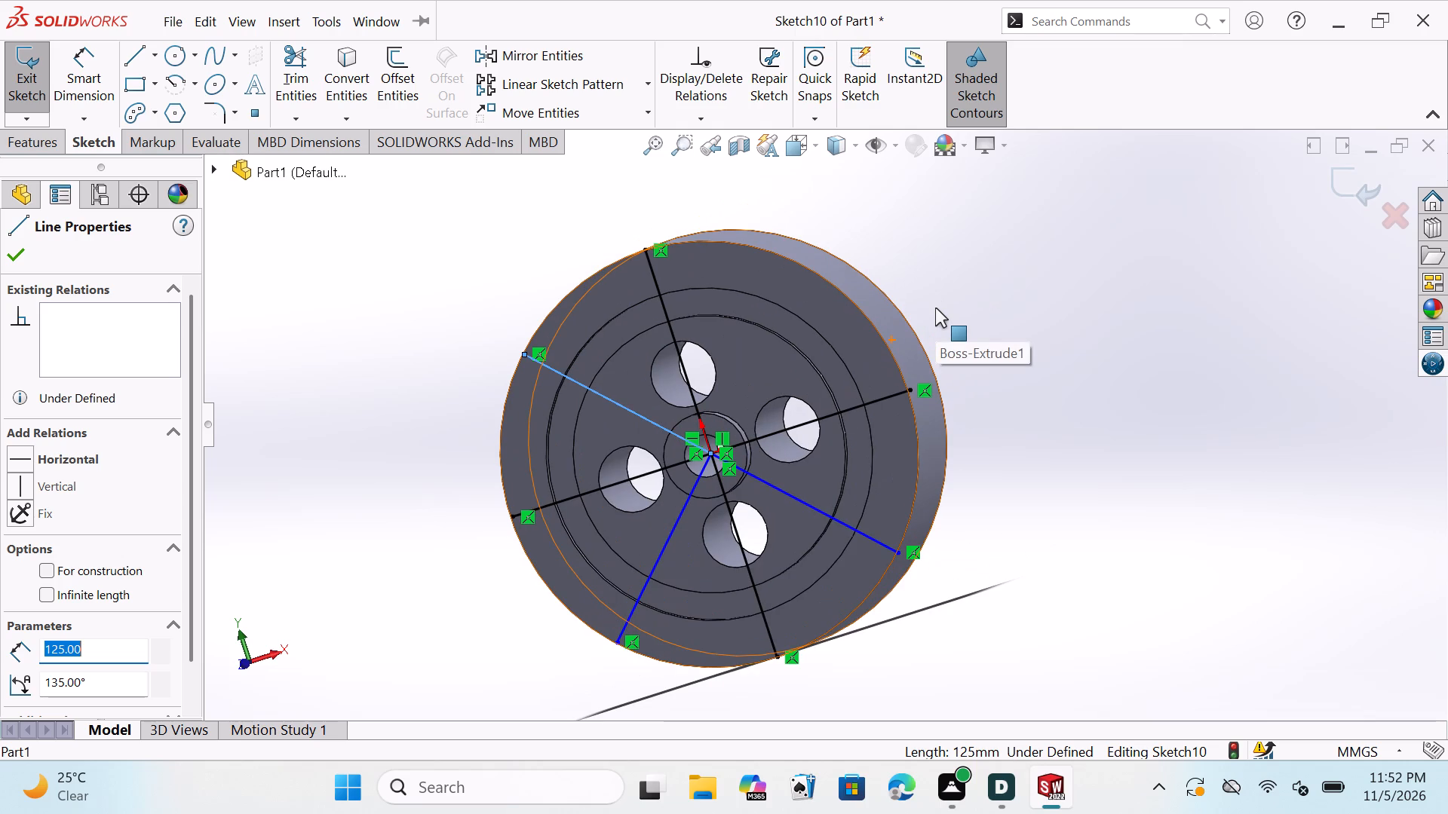
scroll(935, 308, "up", 1)
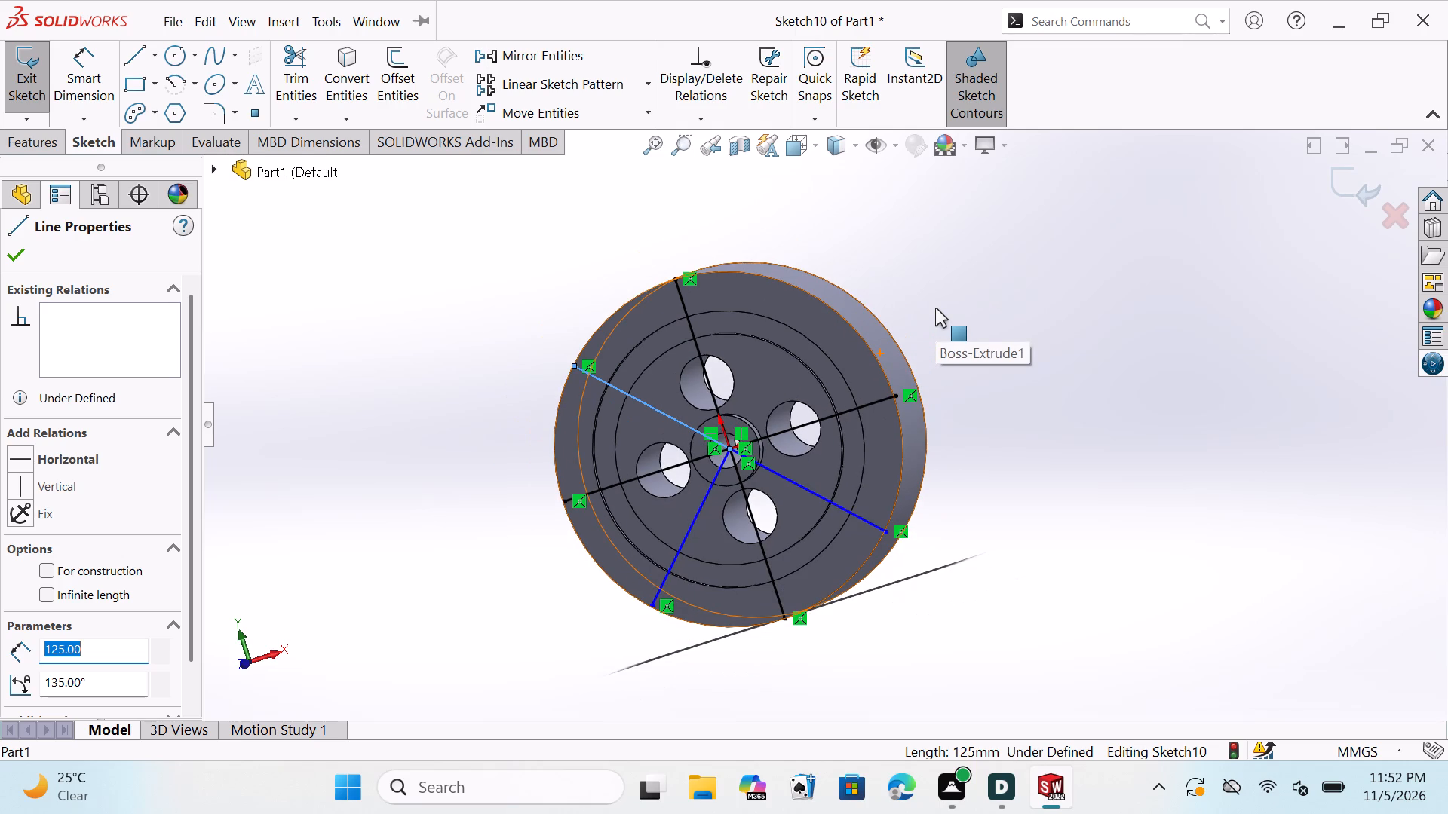
scroll(935, 308, "down", 1)
scroll(935, 308, "up", 1)
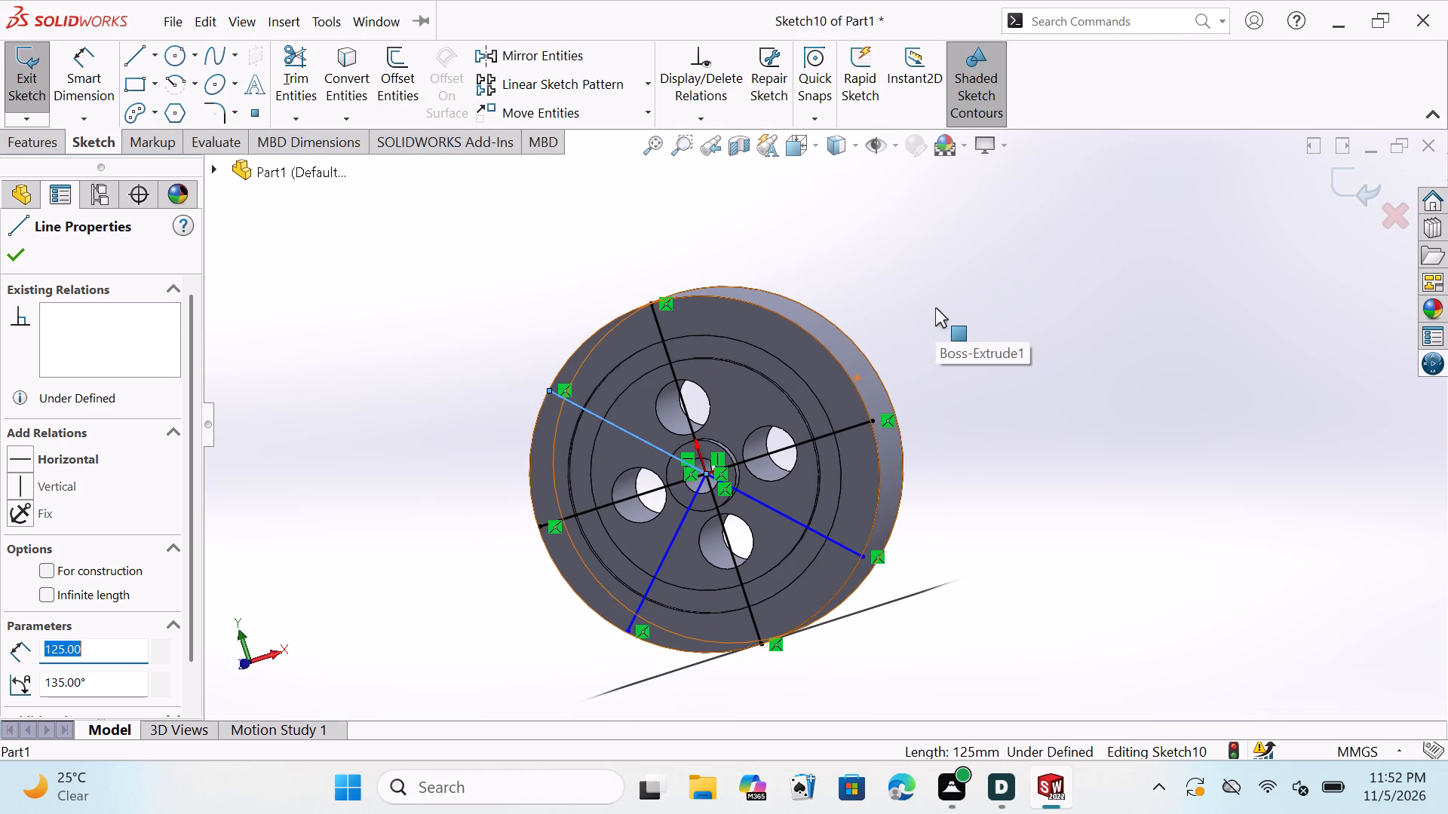
scroll(934, 308, "down", 1)
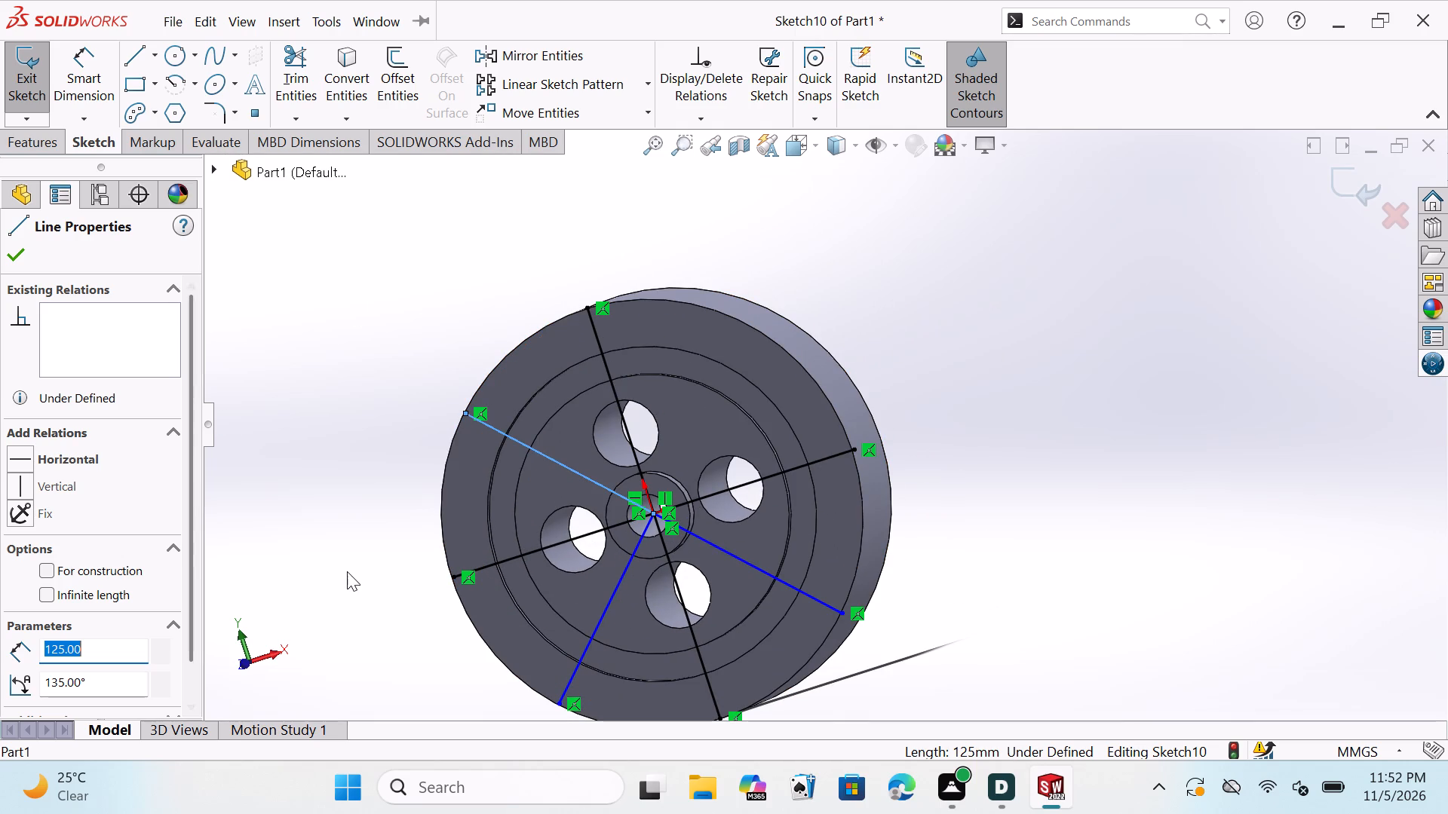
scroll(351, 568, "up", 1)
scroll(351, 566, "down", 1)
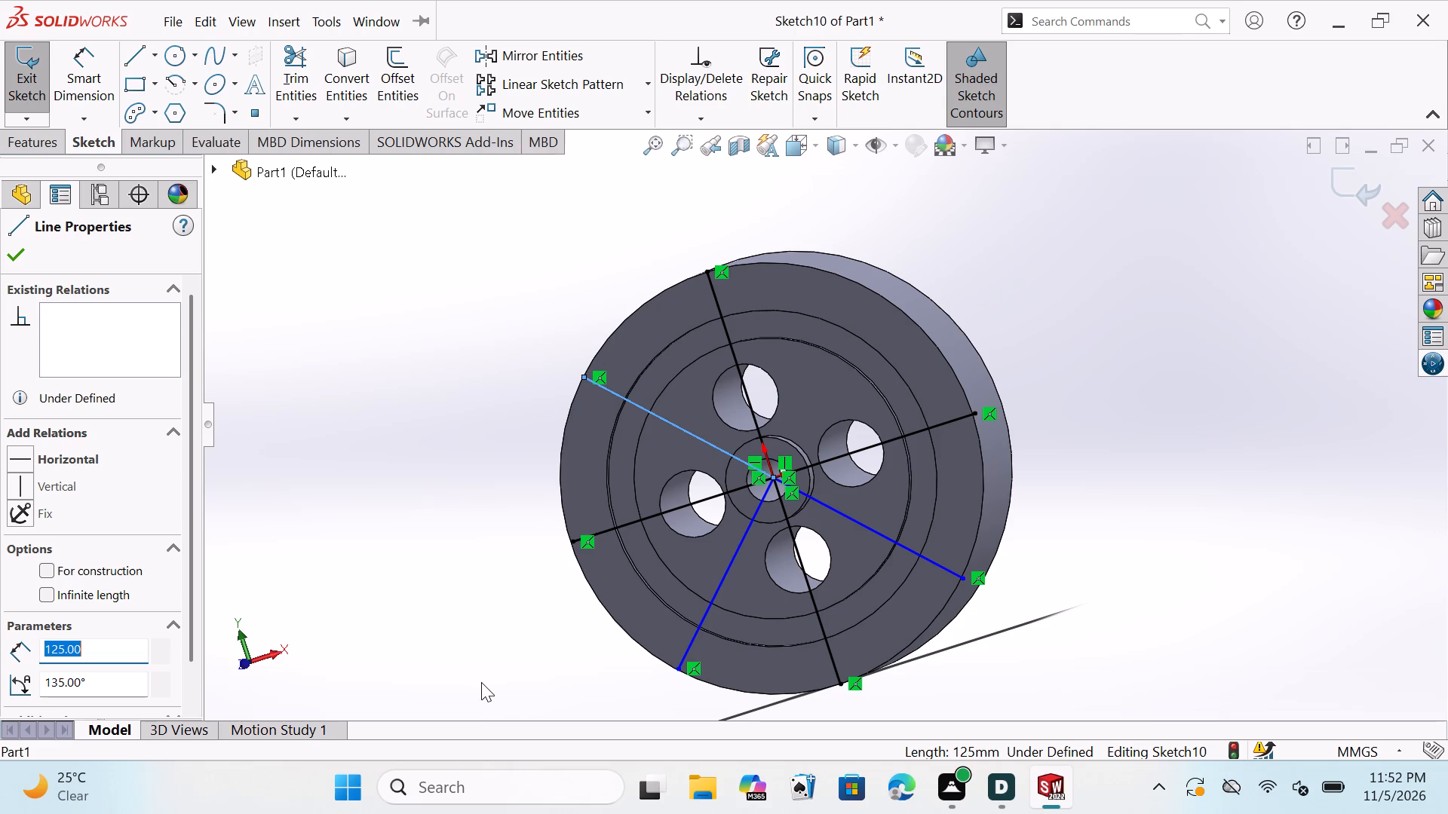
scroll(489, 671, "up", 1)
scroll(489, 658, "down", 2)
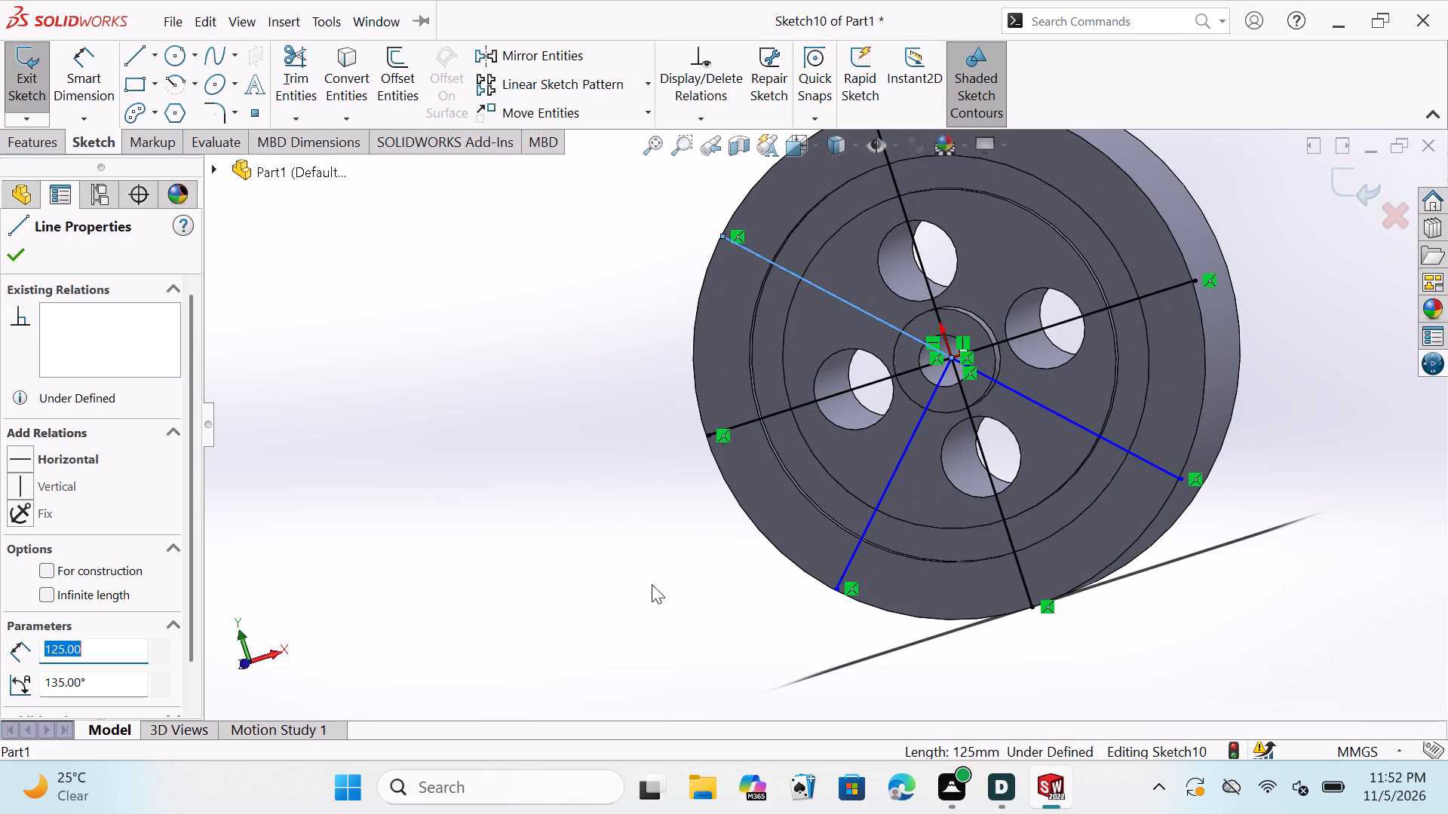
scroll(1287, 316, "up", 1)
scroll(1275, 334, "down", 1)
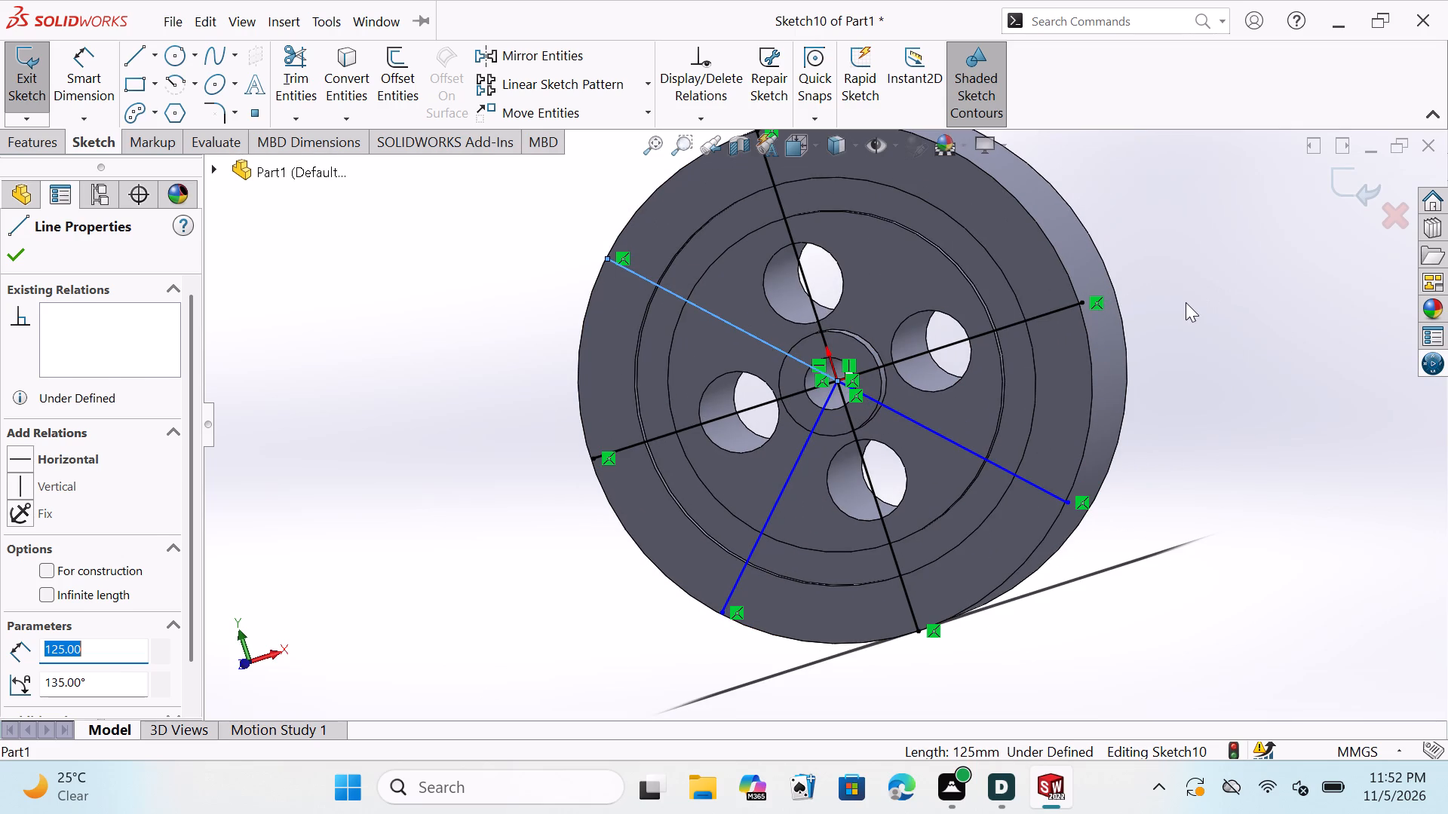
key("Delete")
key("Escape")
key("Escape")
key("Escape")
key("Escape")
key("Escape")
key("Escape")
key("Escape")
key("Escape")
key("Escape")
key("Escape")
key("Escape")
key("Escape")
key("Escape")
key("Escape")
key("Escape")
key("Escape")
key("Escape")
key("Escape")
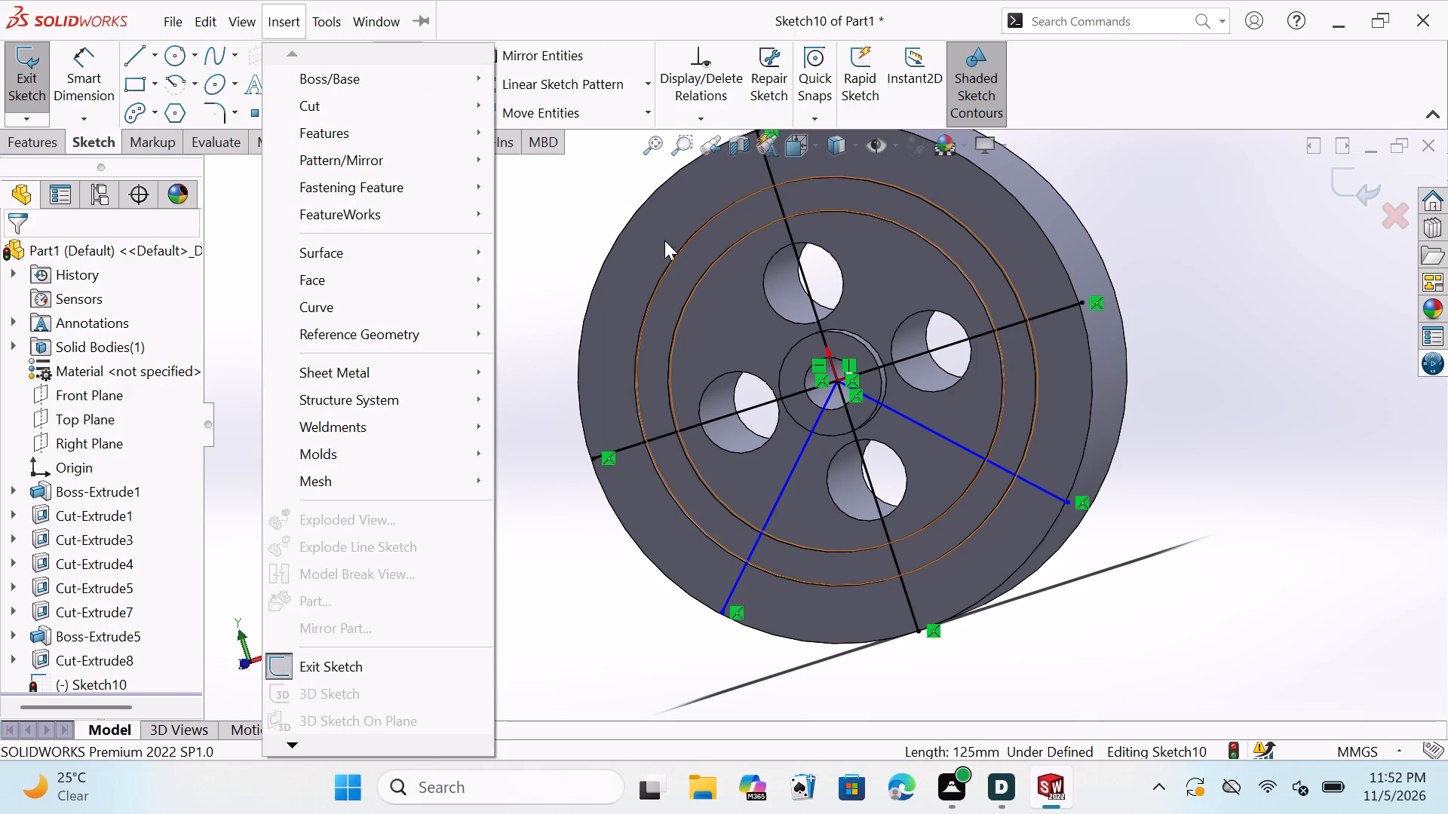
Delete the lower-left and lower-right diagonal radial lines from the sketch.
left_click(522, 244)
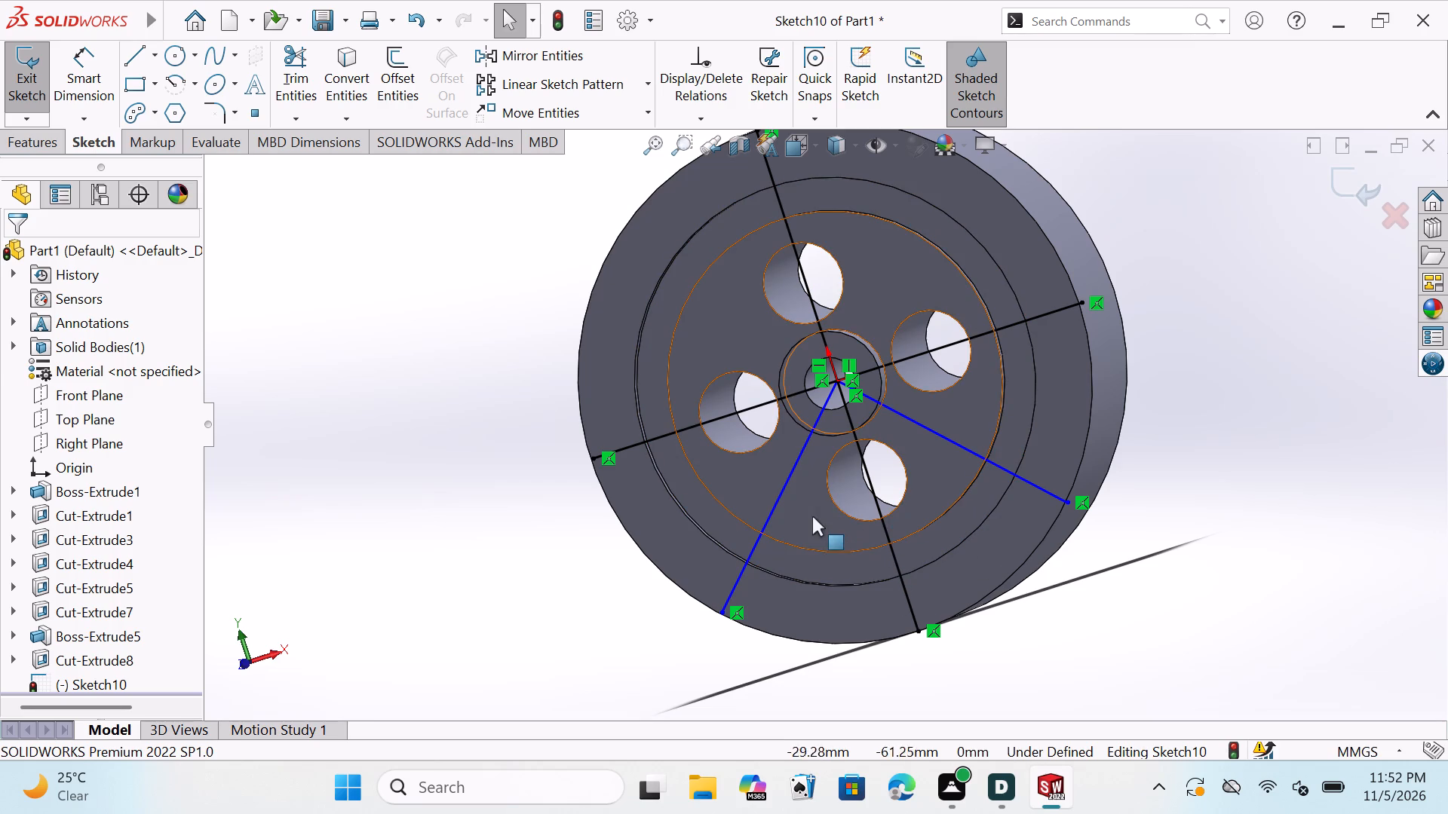
double_click(782, 483)
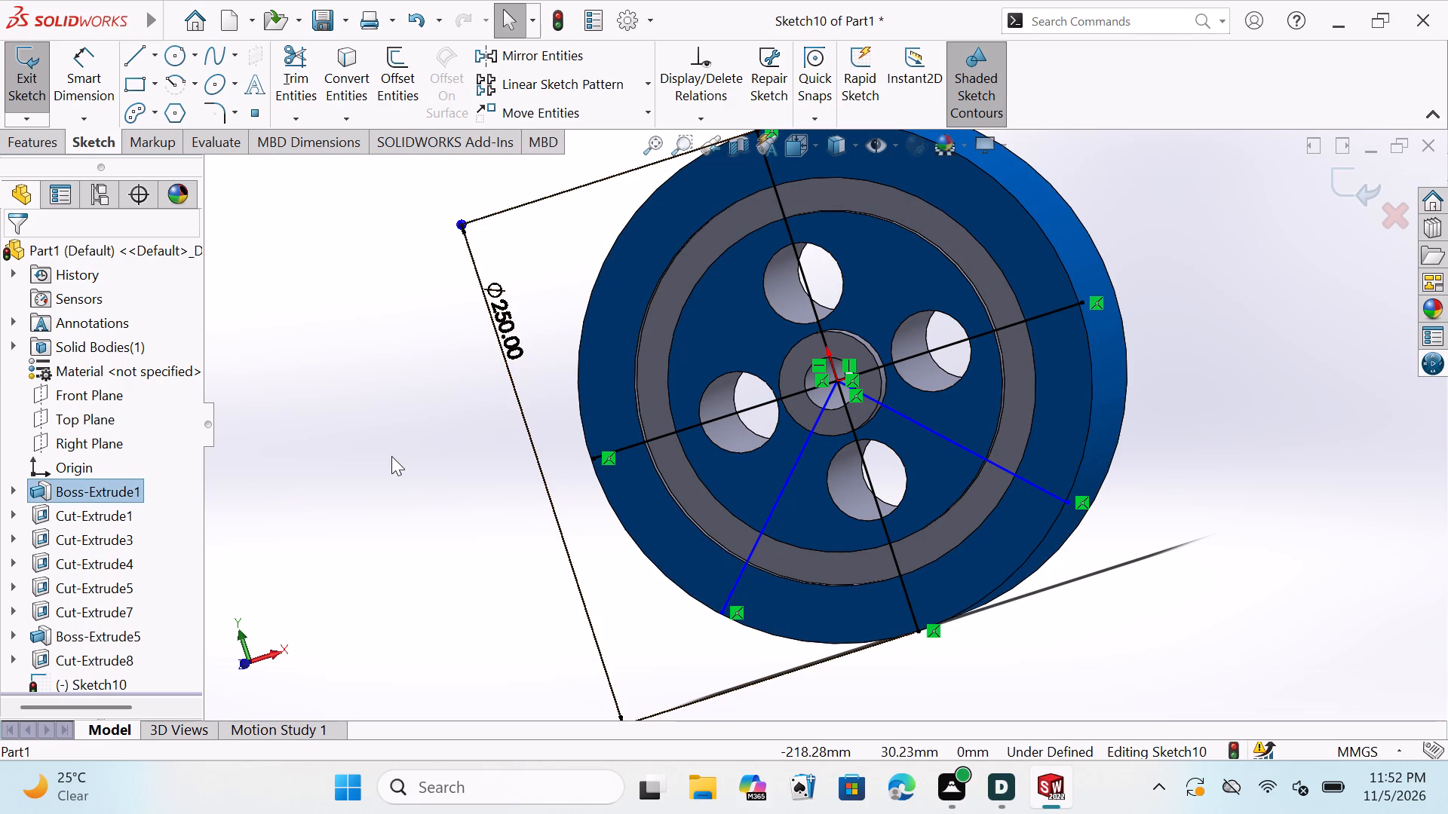
key("Escape")
key("Escape")
key("Escape")
key("Escape")
key("Escape")
key("Escape")
key("Escape")
key("Escape")
key("Escape")
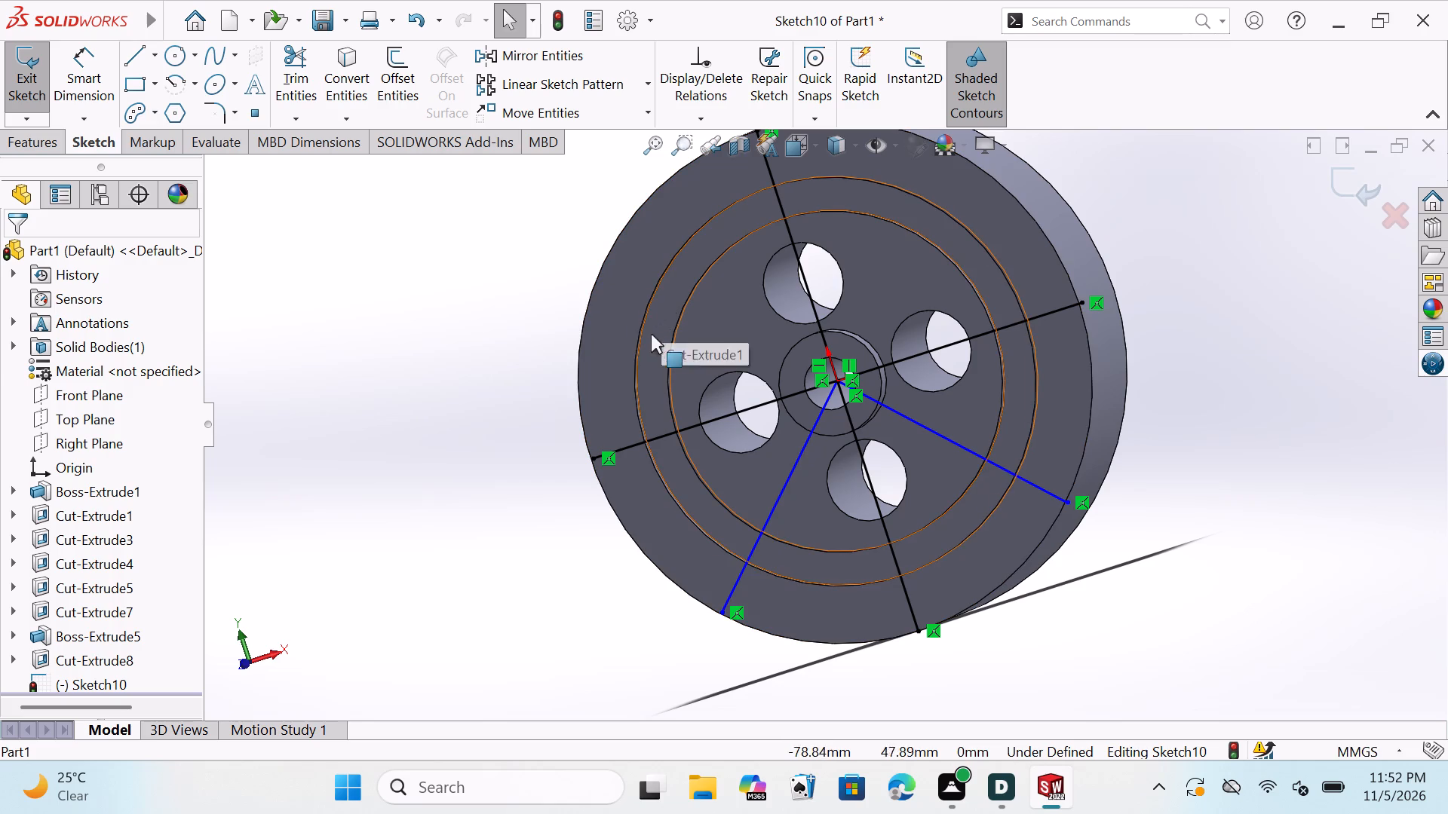
left_click(775, 502)
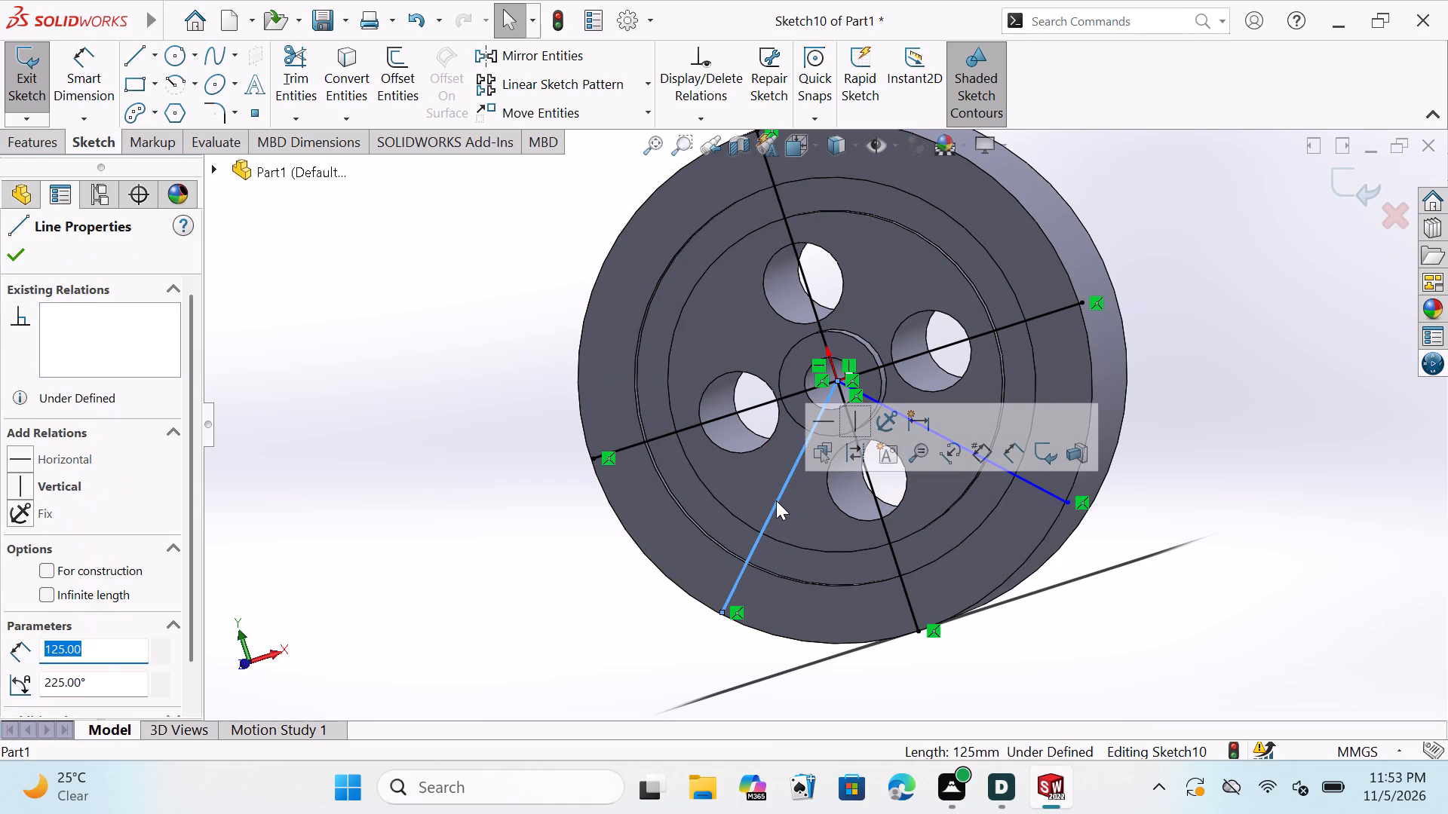
key("Delete")
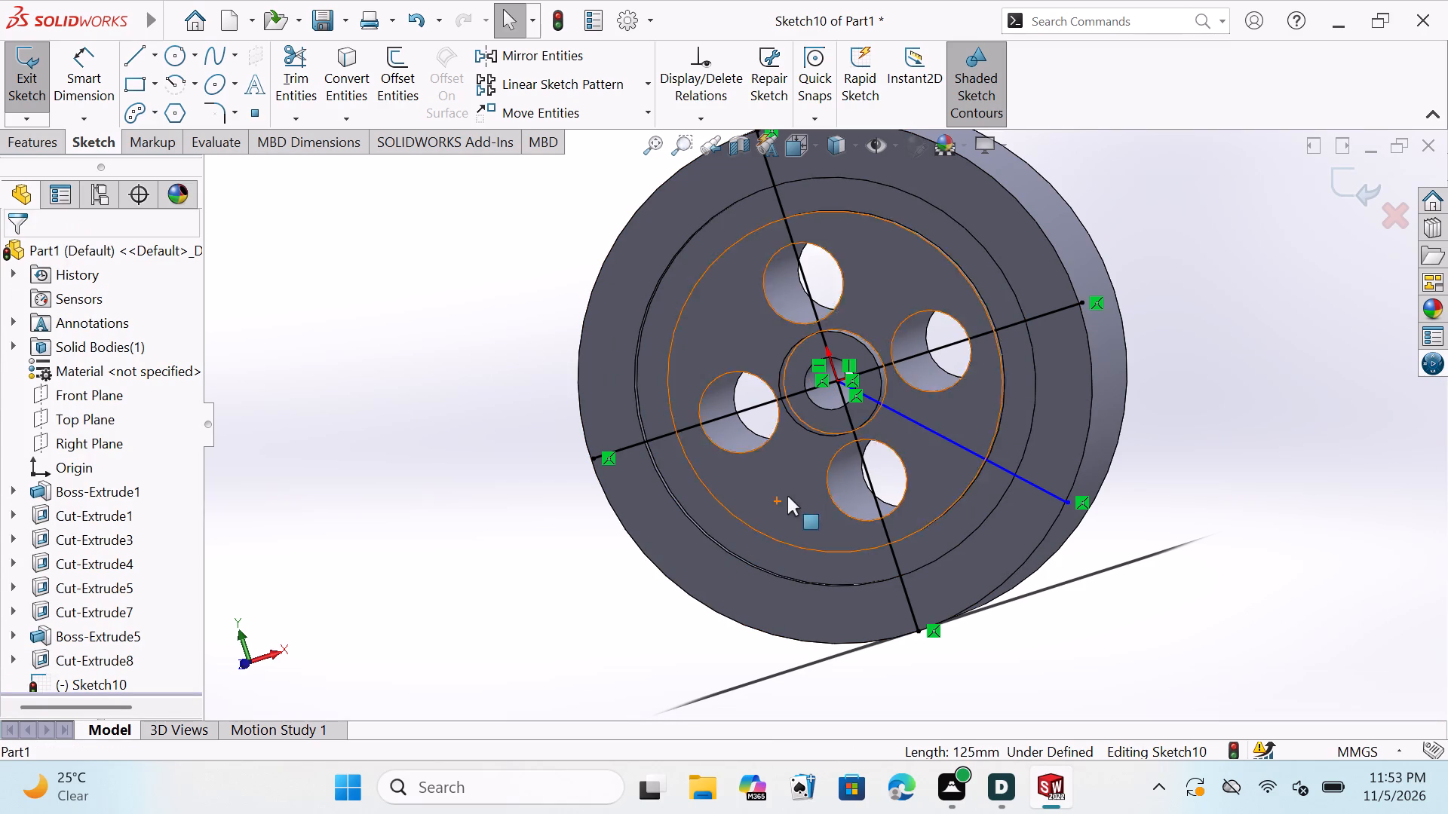
left_click(931, 428)
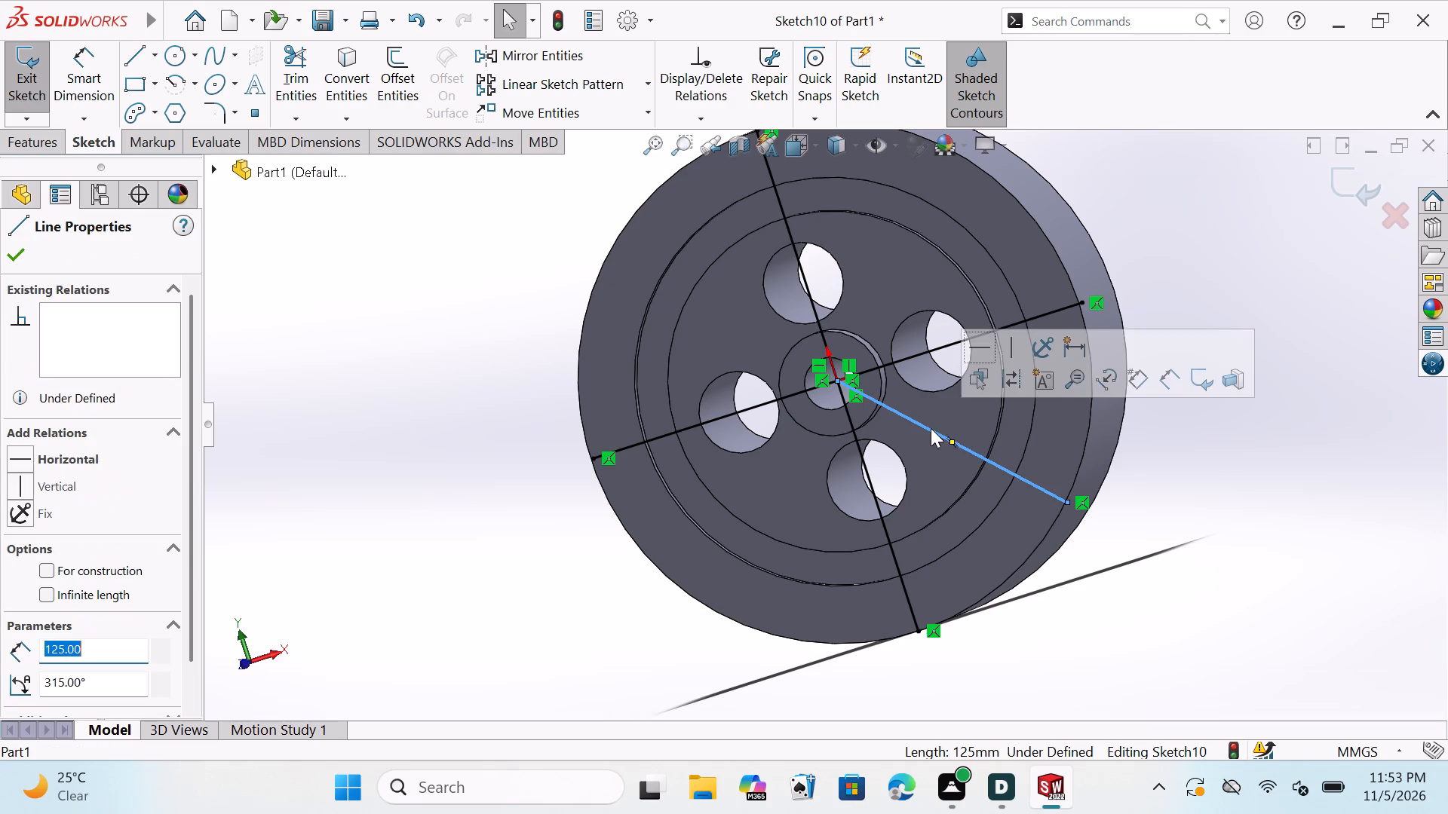
key("Delete")
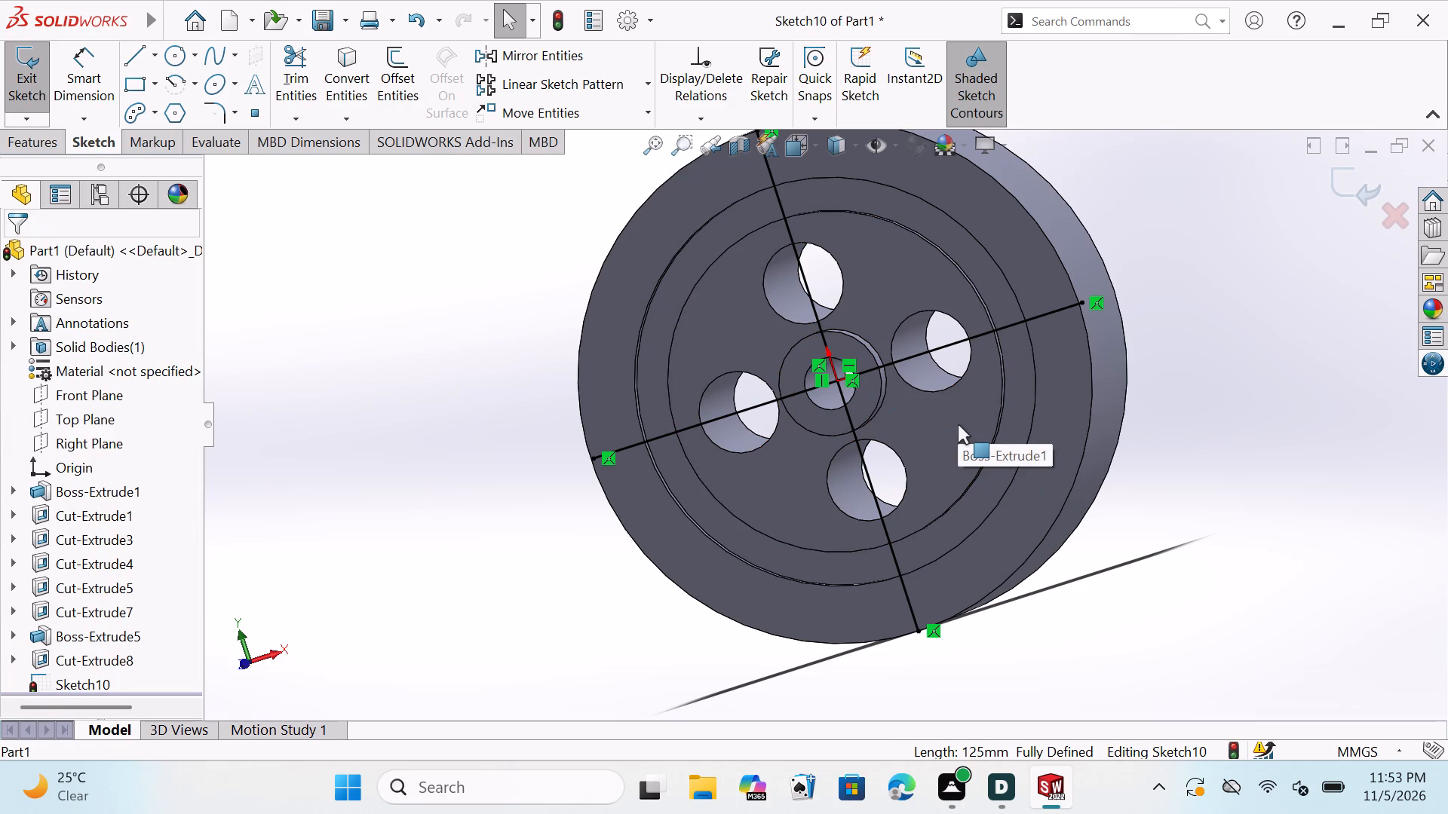
Delete the horizontal and vertical lines crossing the full wheel face through the hub centre.
left_click(744, 407)
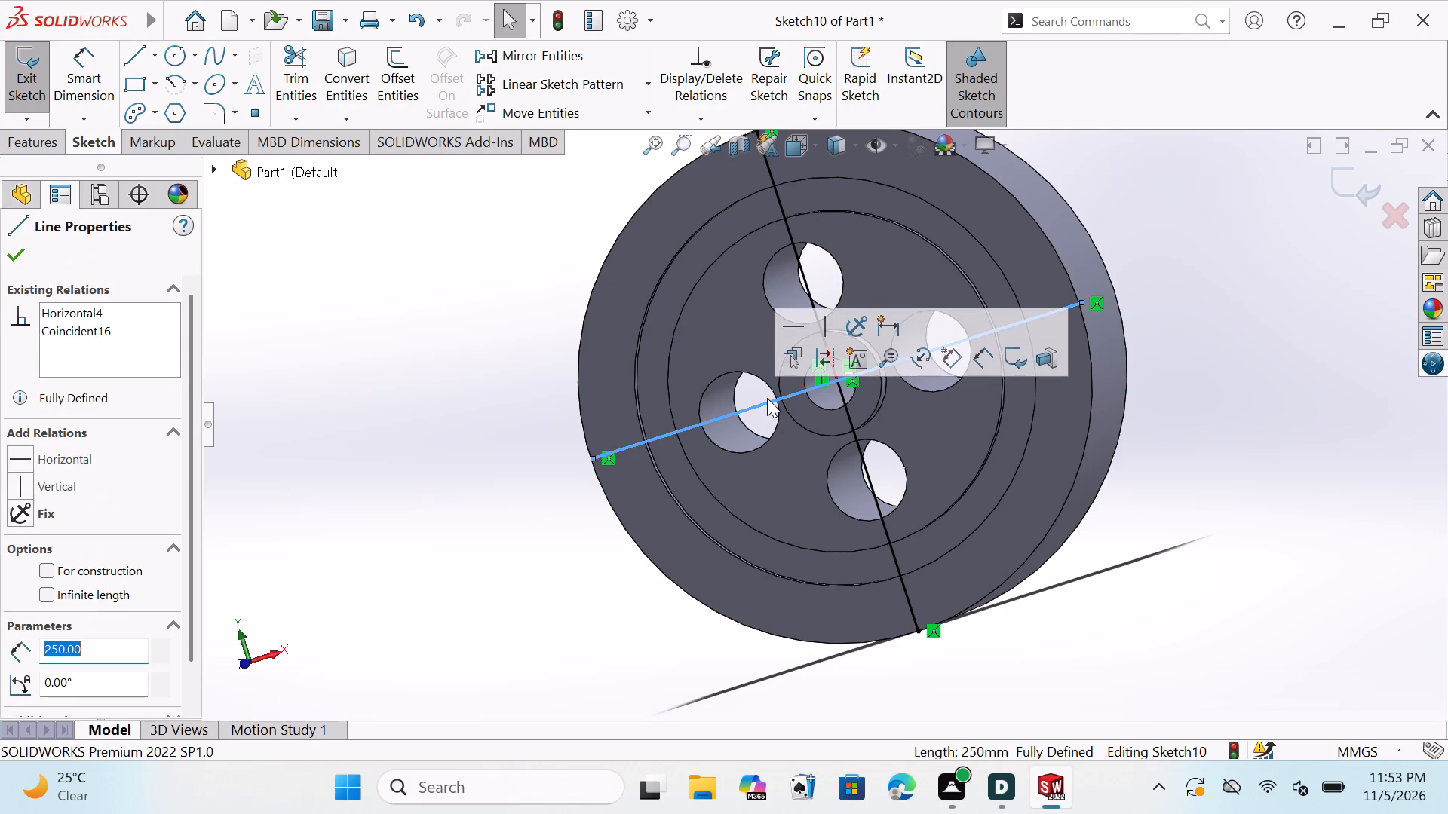
key("Delete")
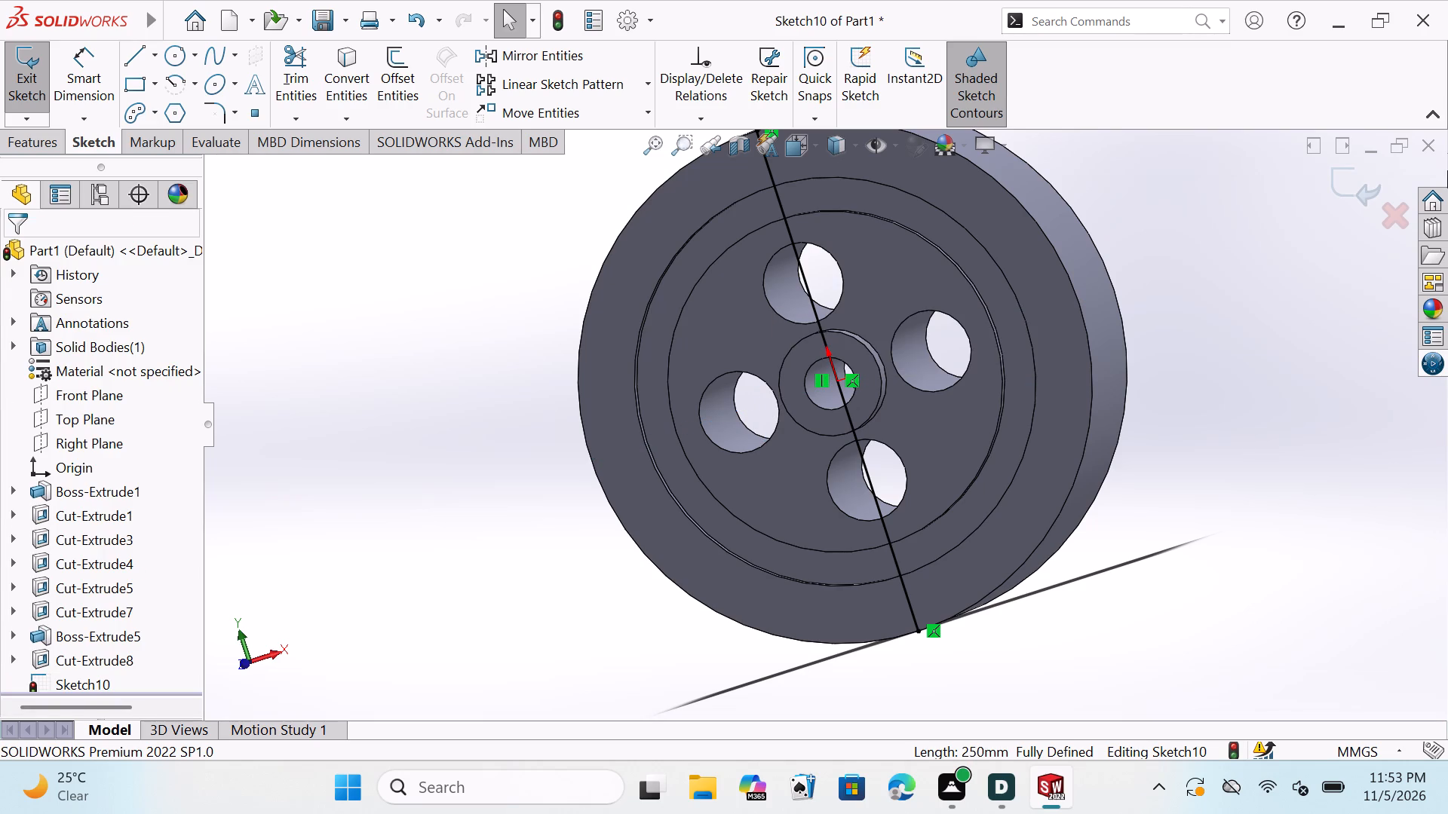
double_click(808, 286)
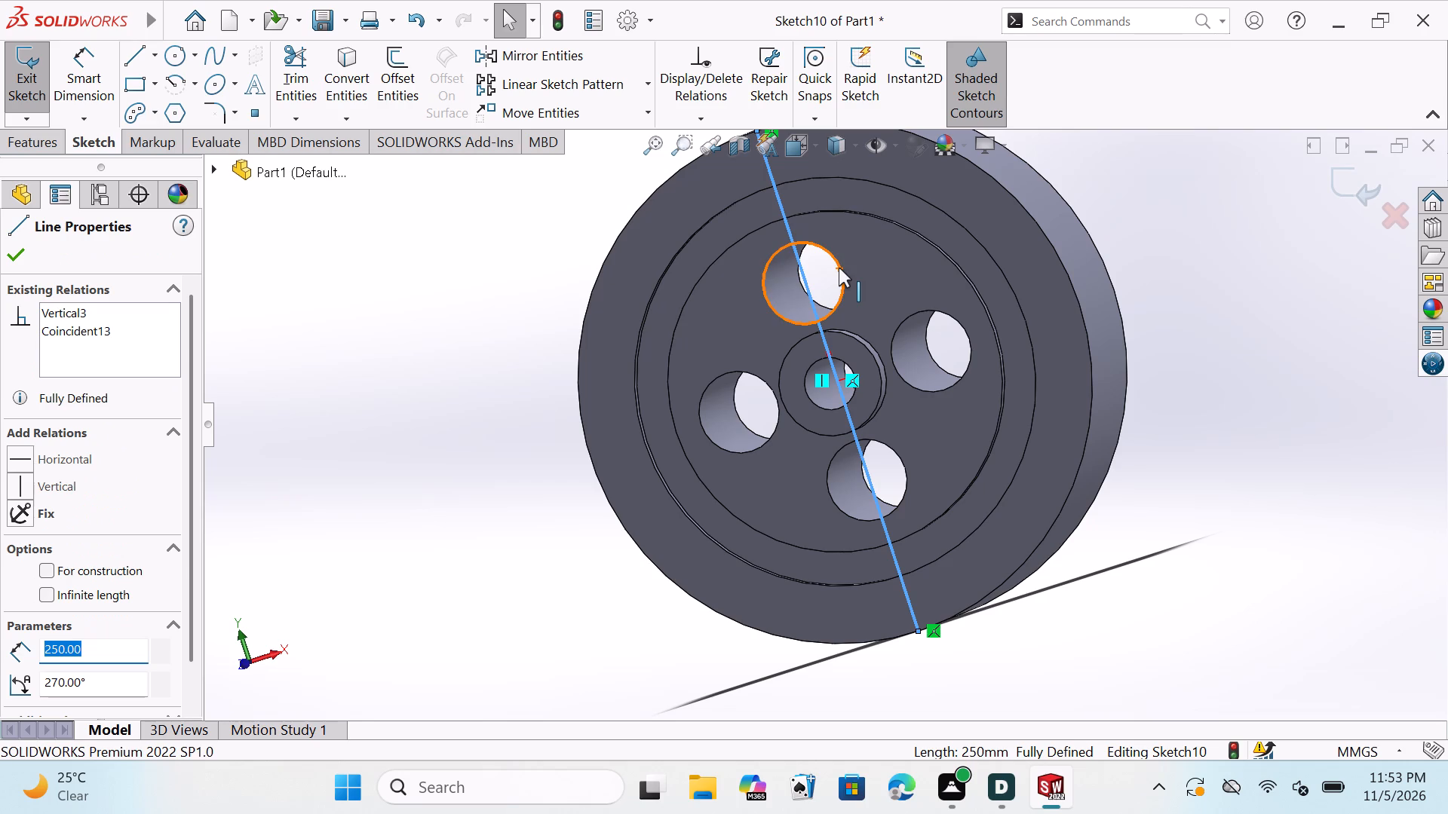
key("Delete")
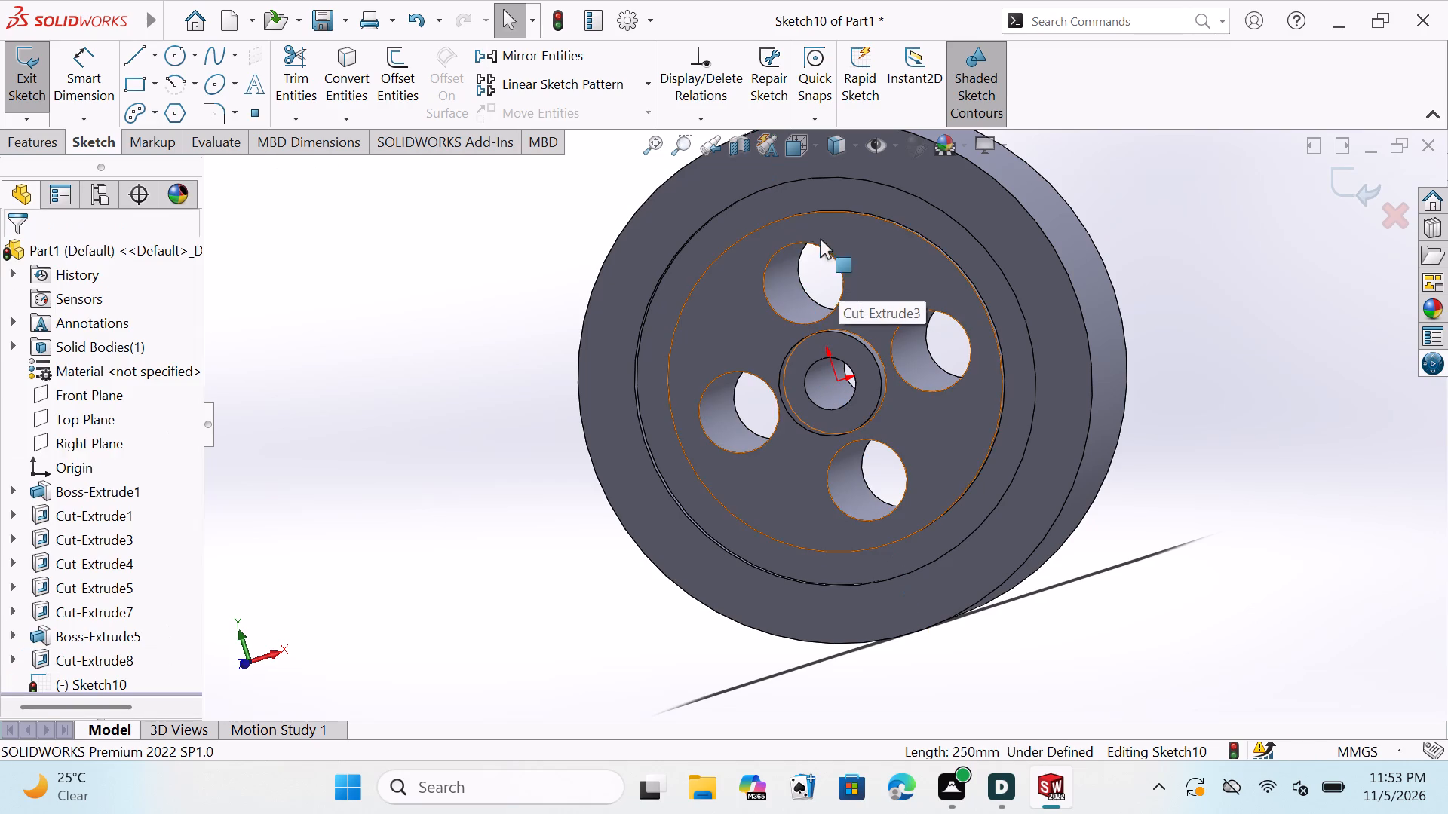
key("Escape")
key("Escape")
key("Escape")
key("Escape")
key("Escape")
key("Escape")
key("Escape")
key("Escape")
key("Escape")
key("Escape")
key("Escape")
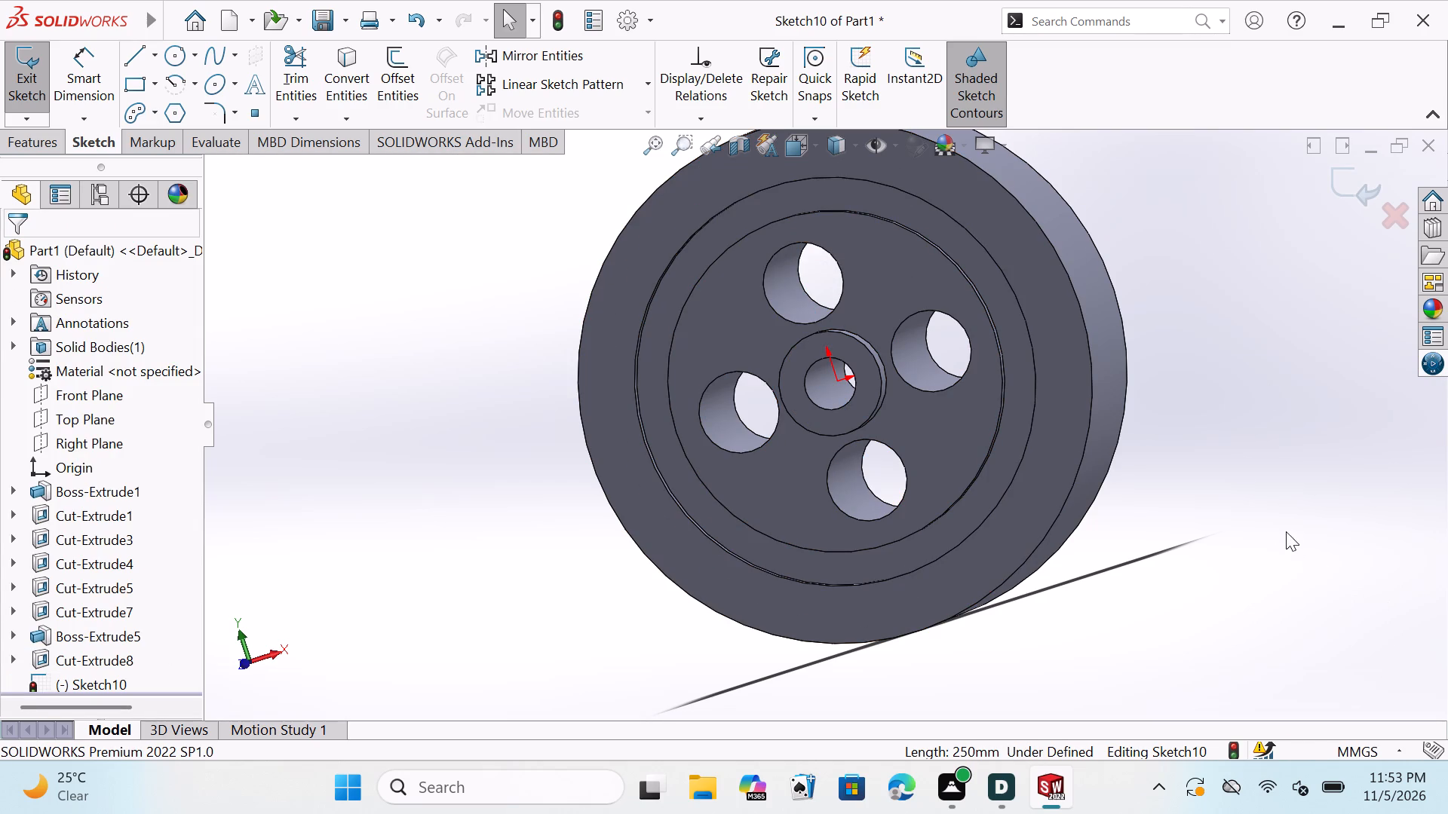
key("Escape")
key("Escape")
key("Escape")
key("Escape")
key("Escape")
key("Escape")
key("Escape")
key("Escape")
key("Escape")
key("Escape")
key("Escape")
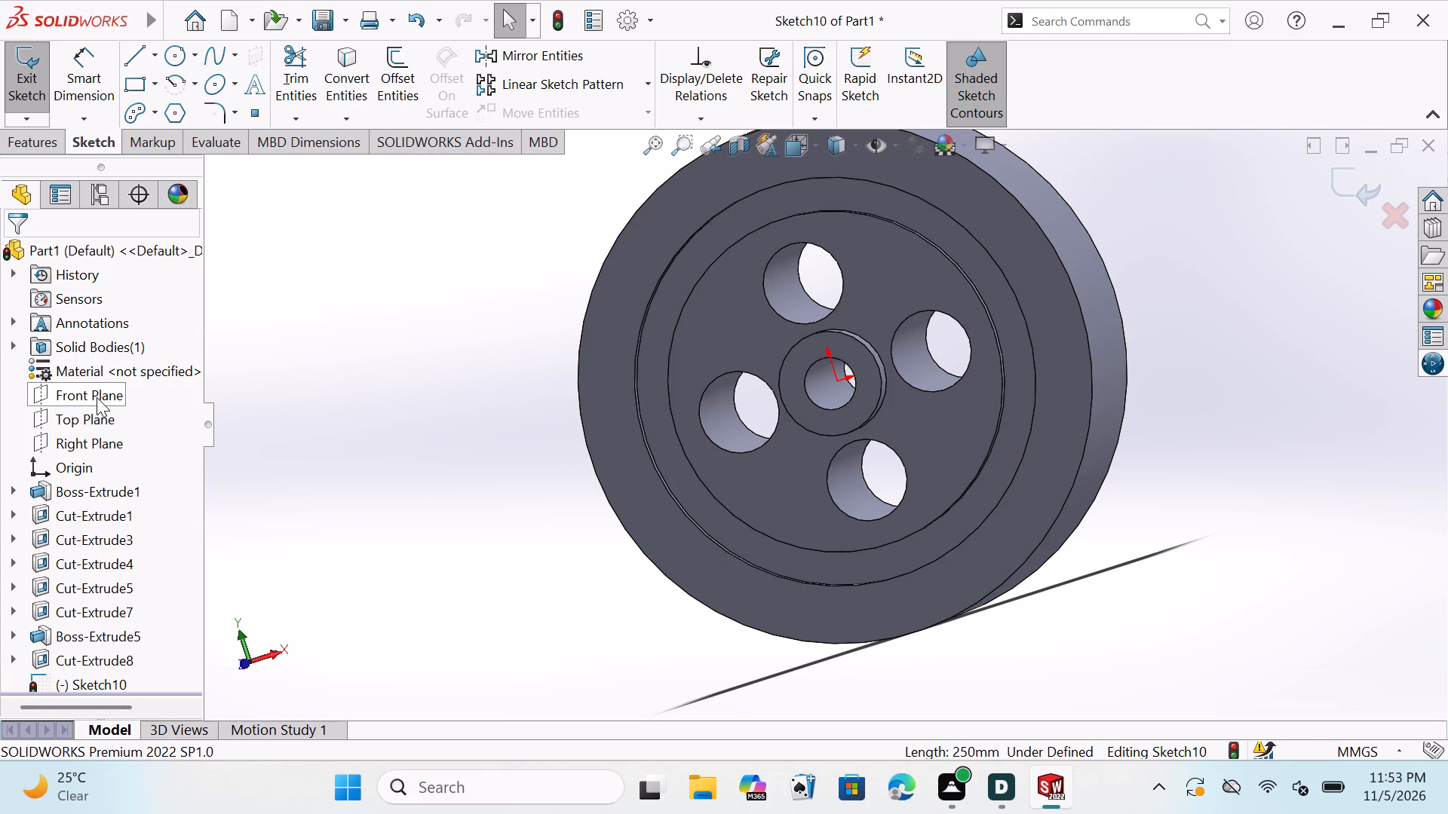
Examine the wheel square to the Front Plane, at oblique angles and from the rear, checking the hub, holes and recesses.
left_click(97, 397)
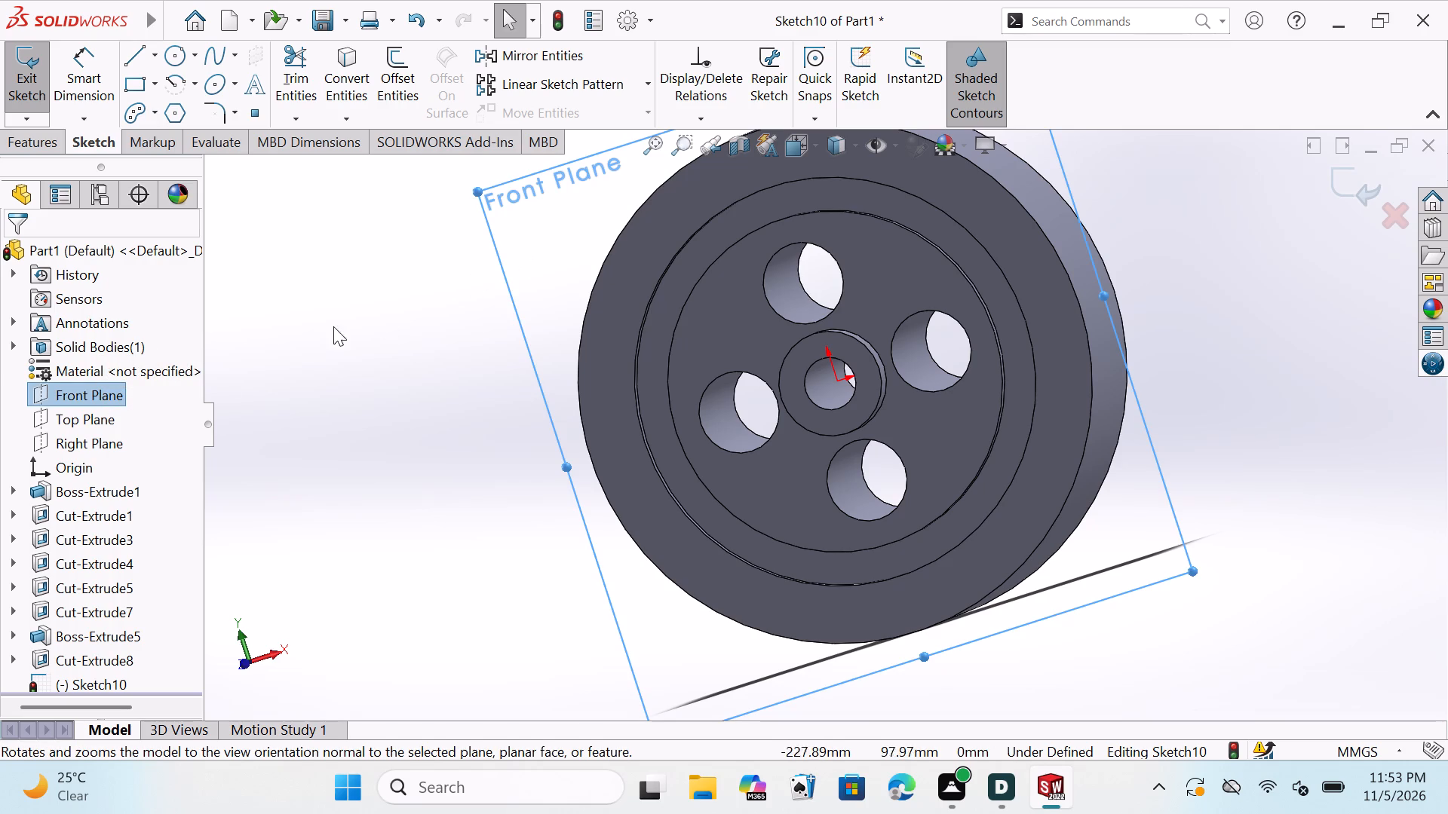
left_click(802, 138)
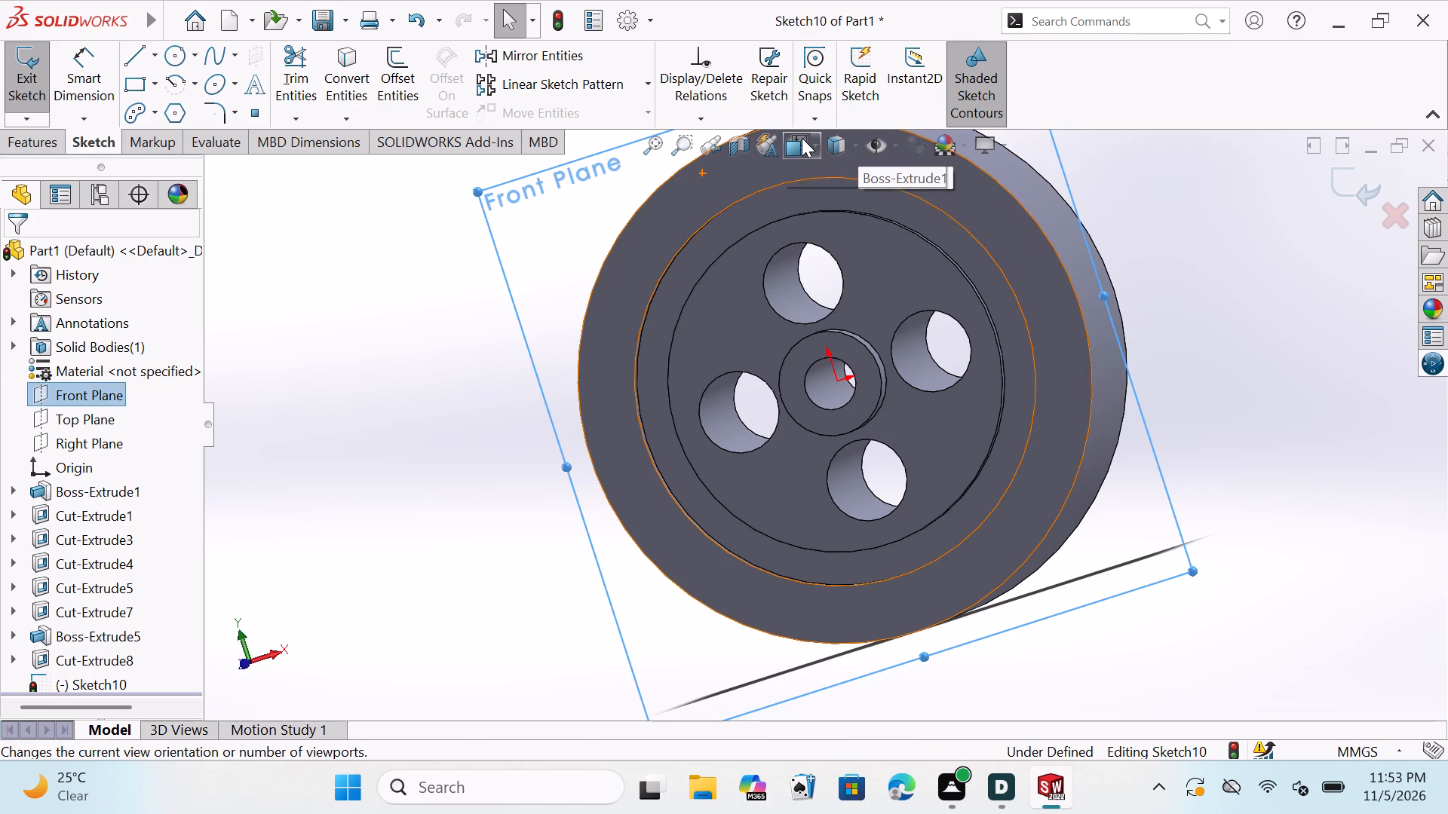
left_click(921, 262)
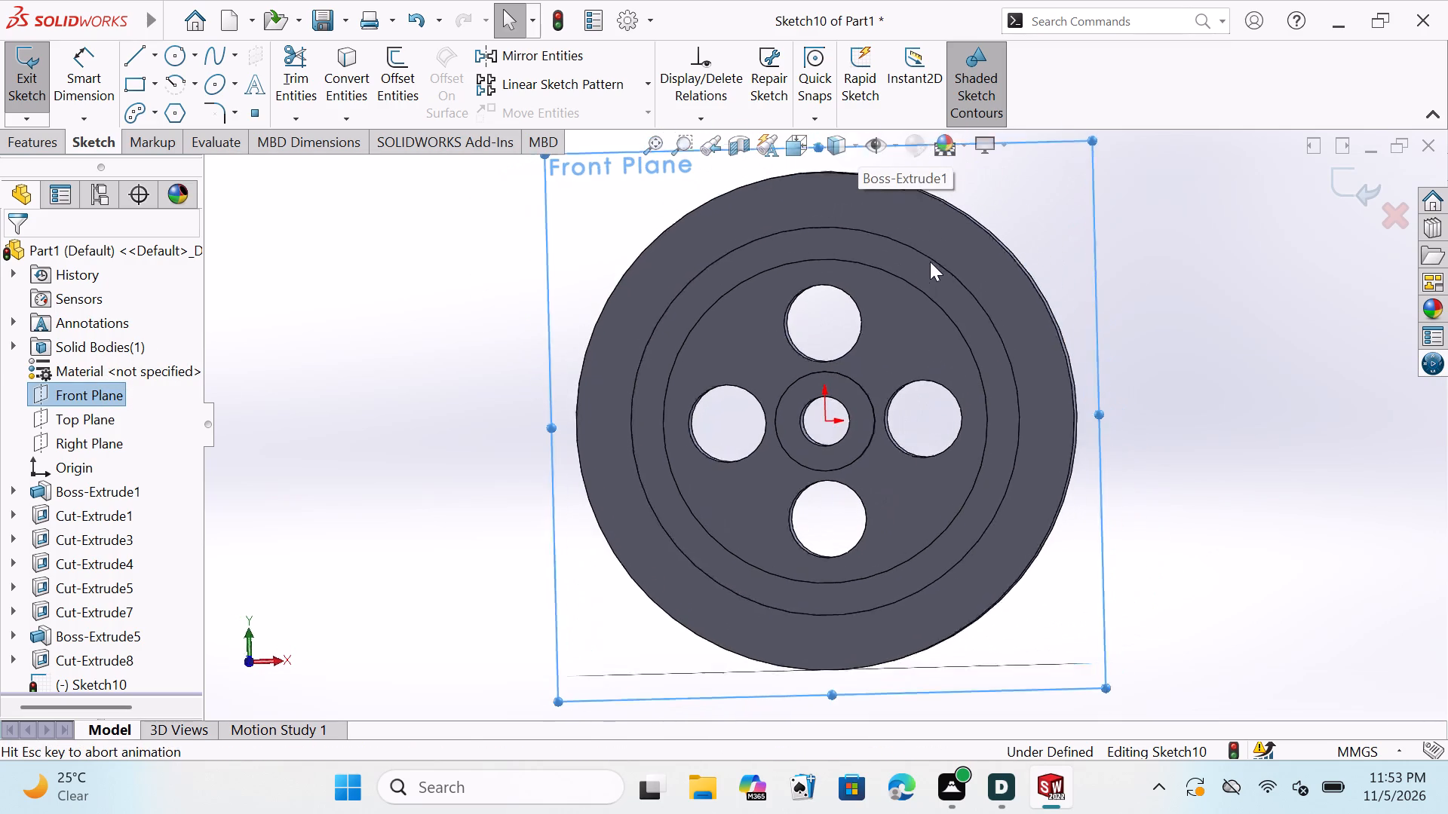
key("Escape")
key("Escape")
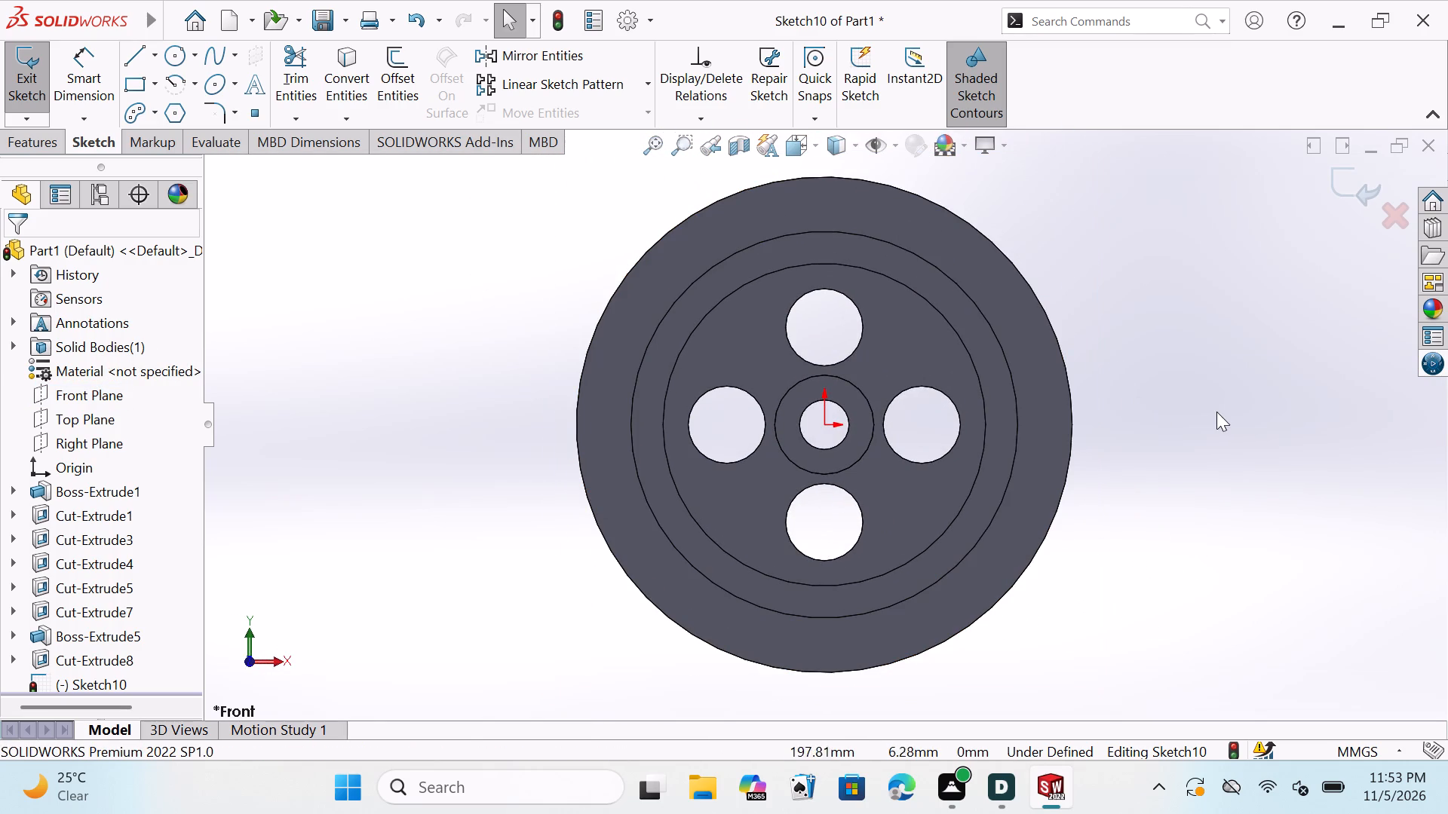
middle_click_drag(1204, 413, 1110, 370)
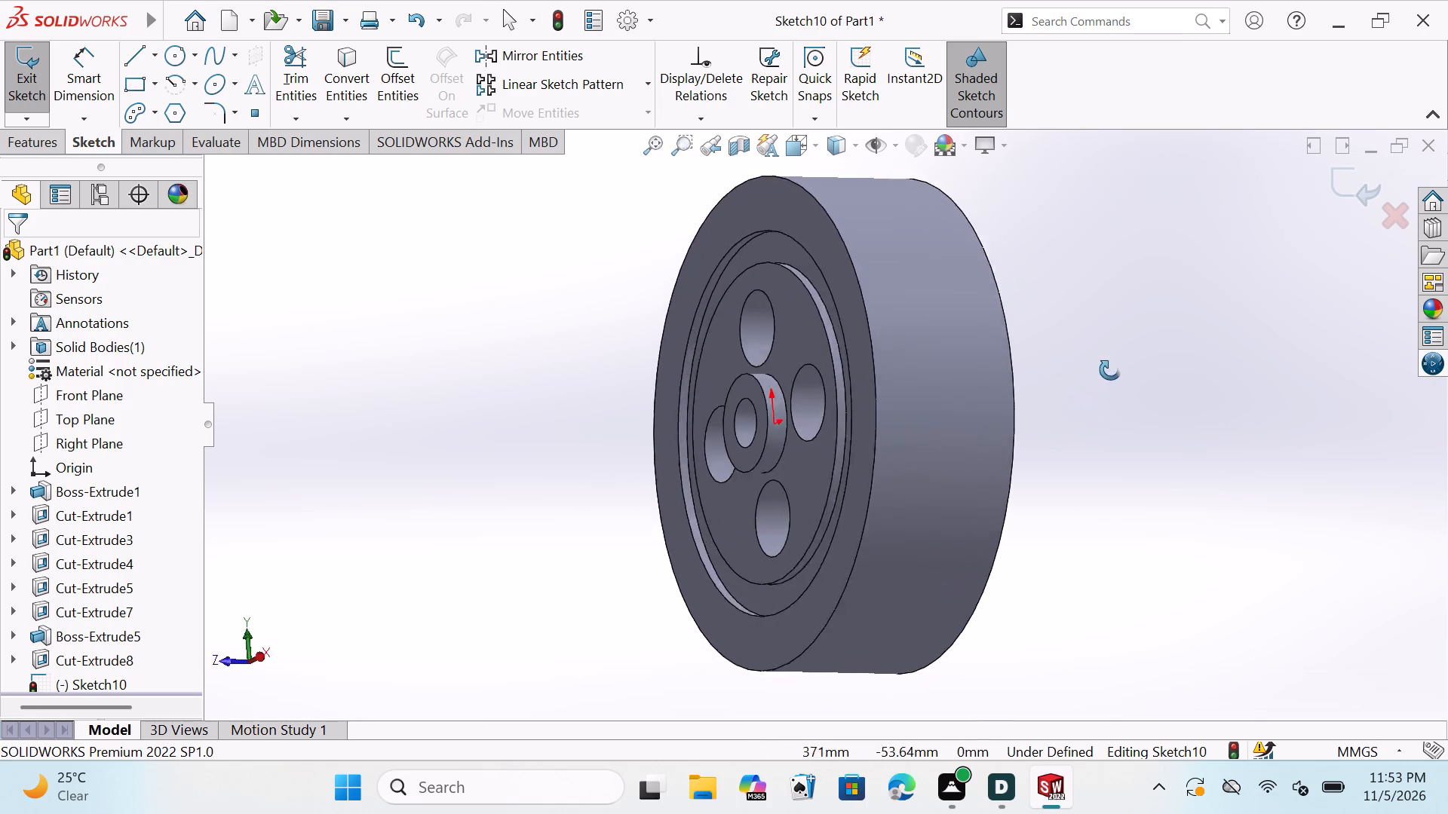
middle_click_drag(1110, 370, 1114, 411)
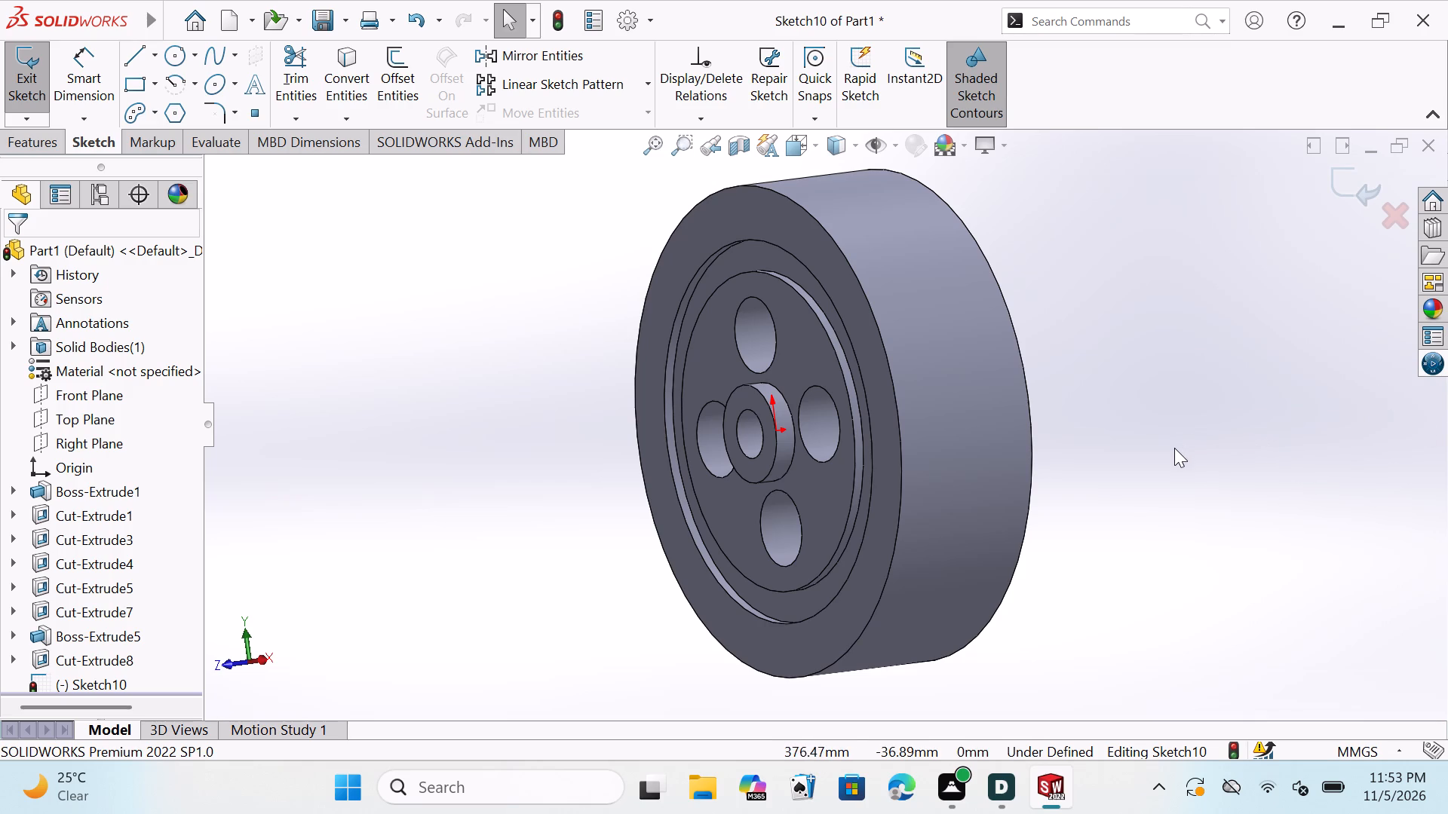
key("Escape")
key("Escape")
middle_click_drag(1069, 542, 1099, 530)
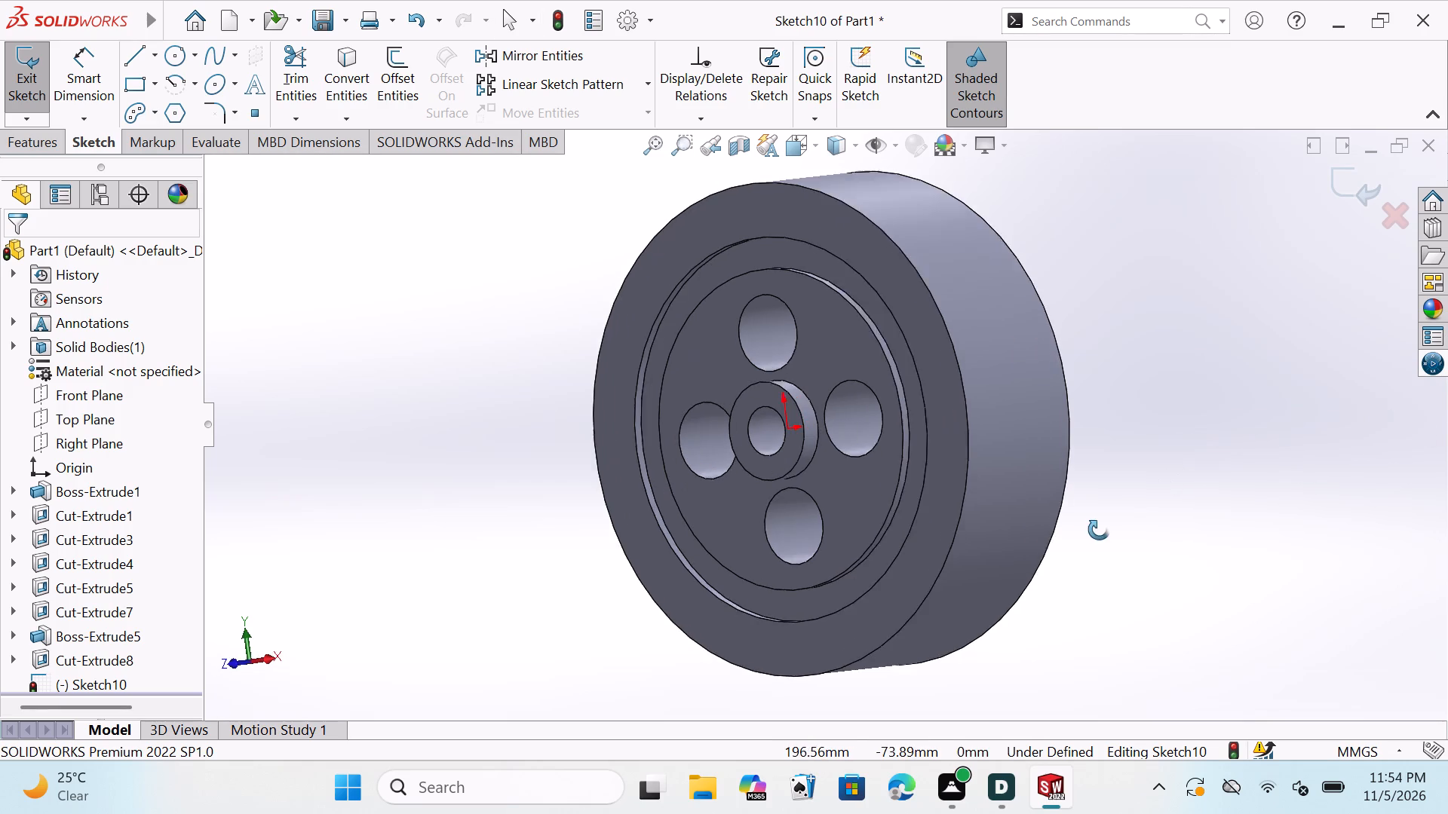
middle_click_drag(1099, 530, 1152, 494)
middle_click(1152, 494)
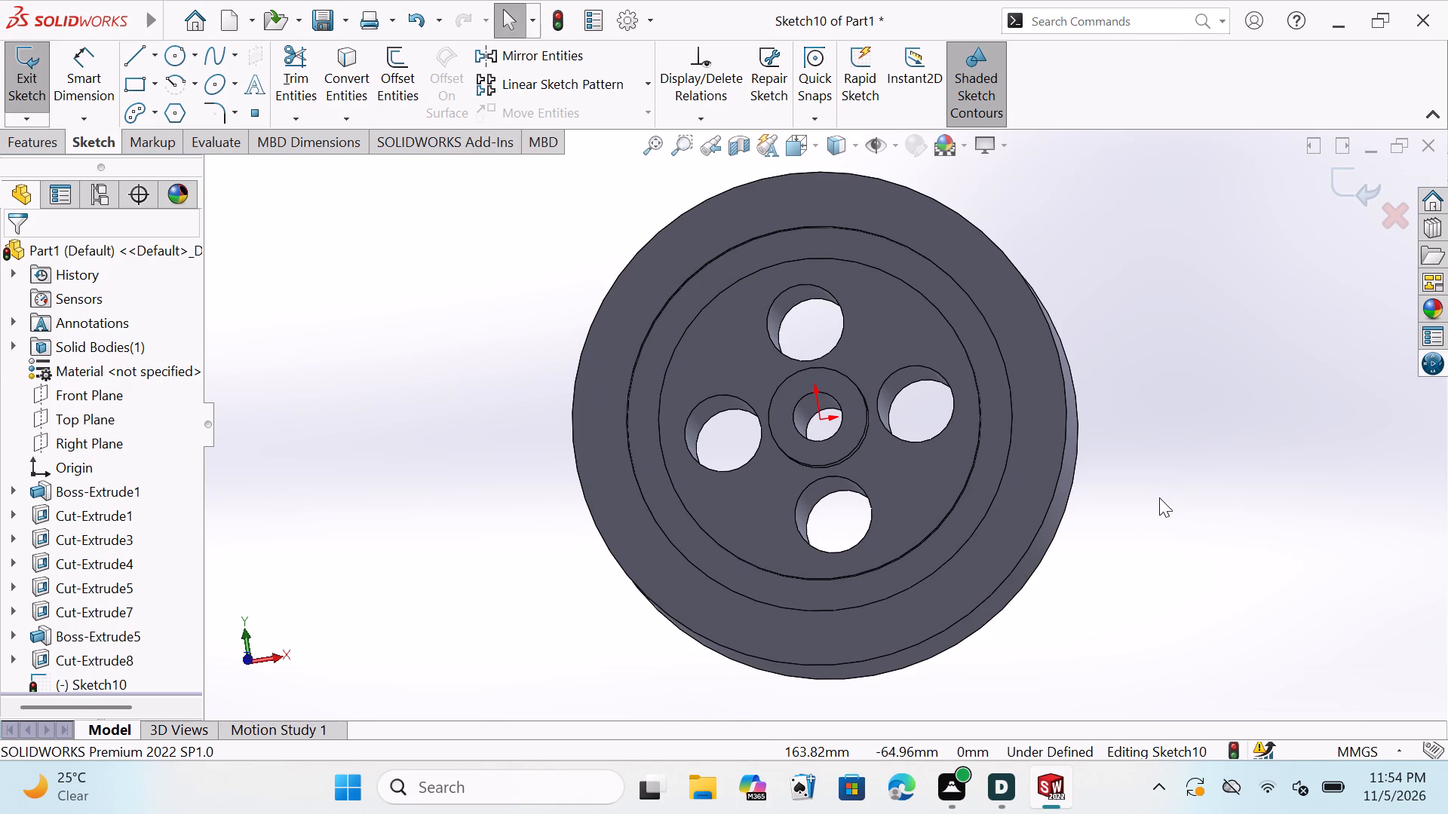
key("Escape")
key("Escape")
key("Escape")
key("Escape")
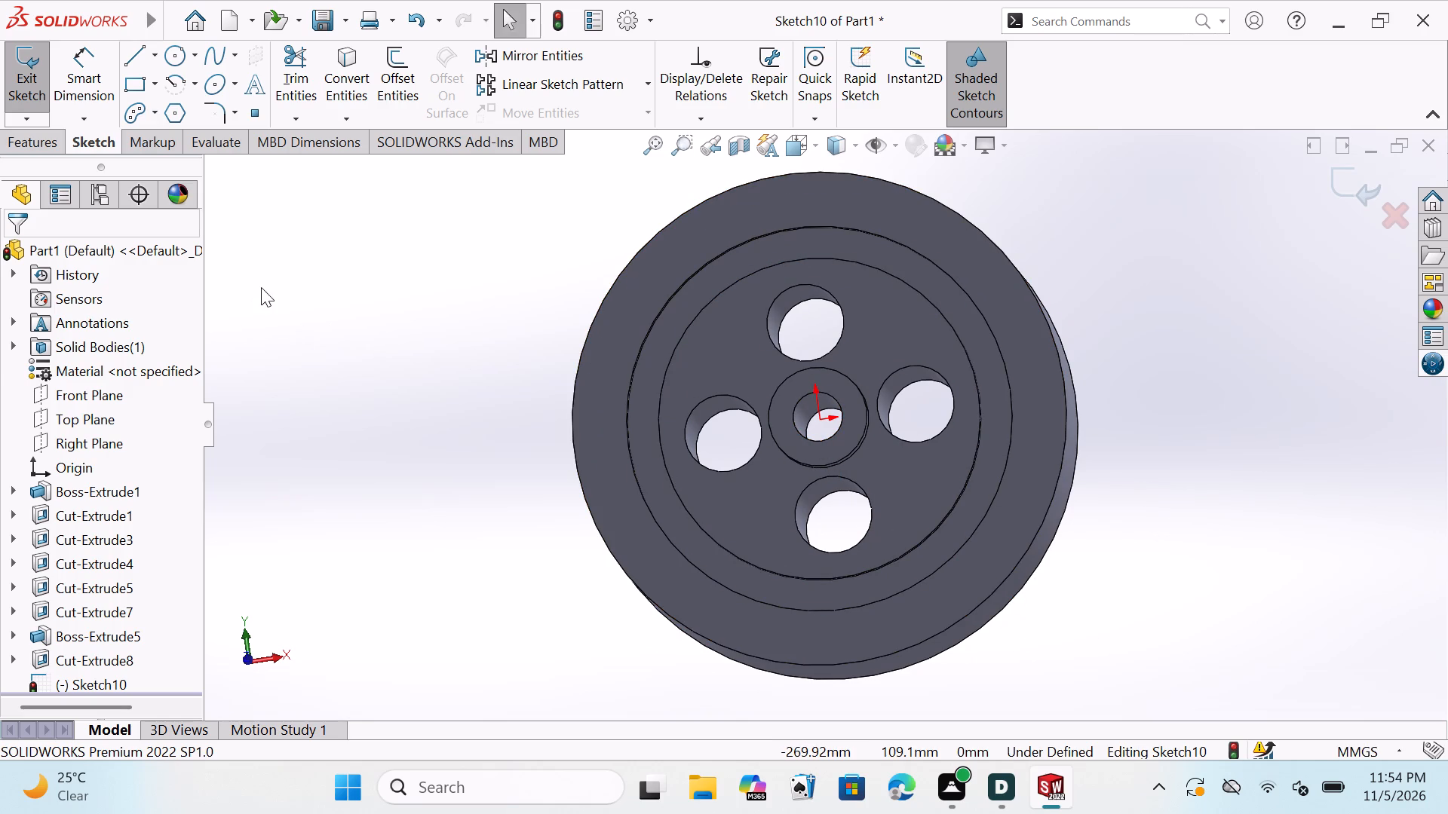
key("Escape")
middle_click_drag(1165, 428, 1145, 462)
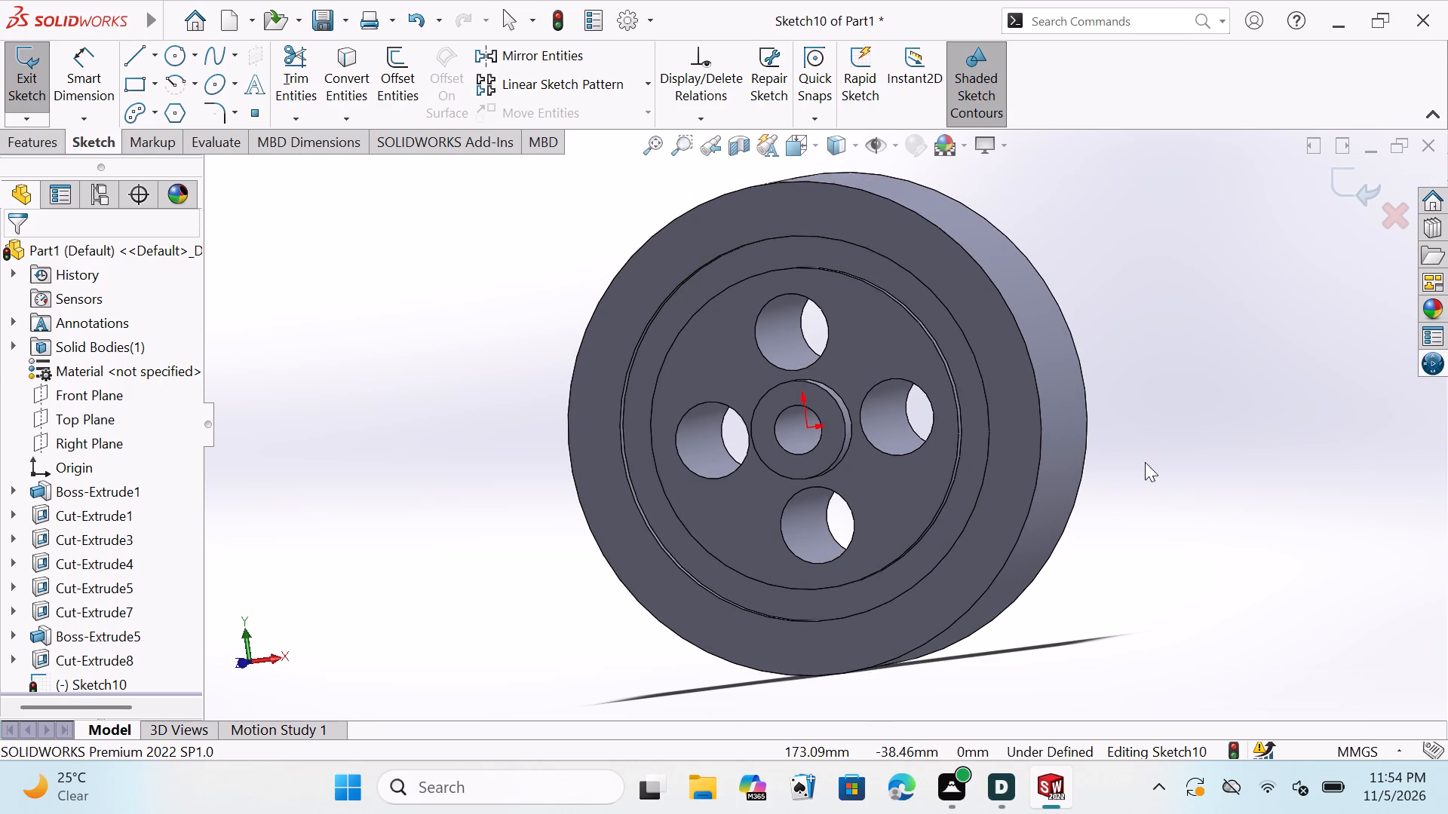
scroll(1014, 487, "up", 2)
scroll(963, 485, "down", 3)
scroll(755, 418, "down", 2)
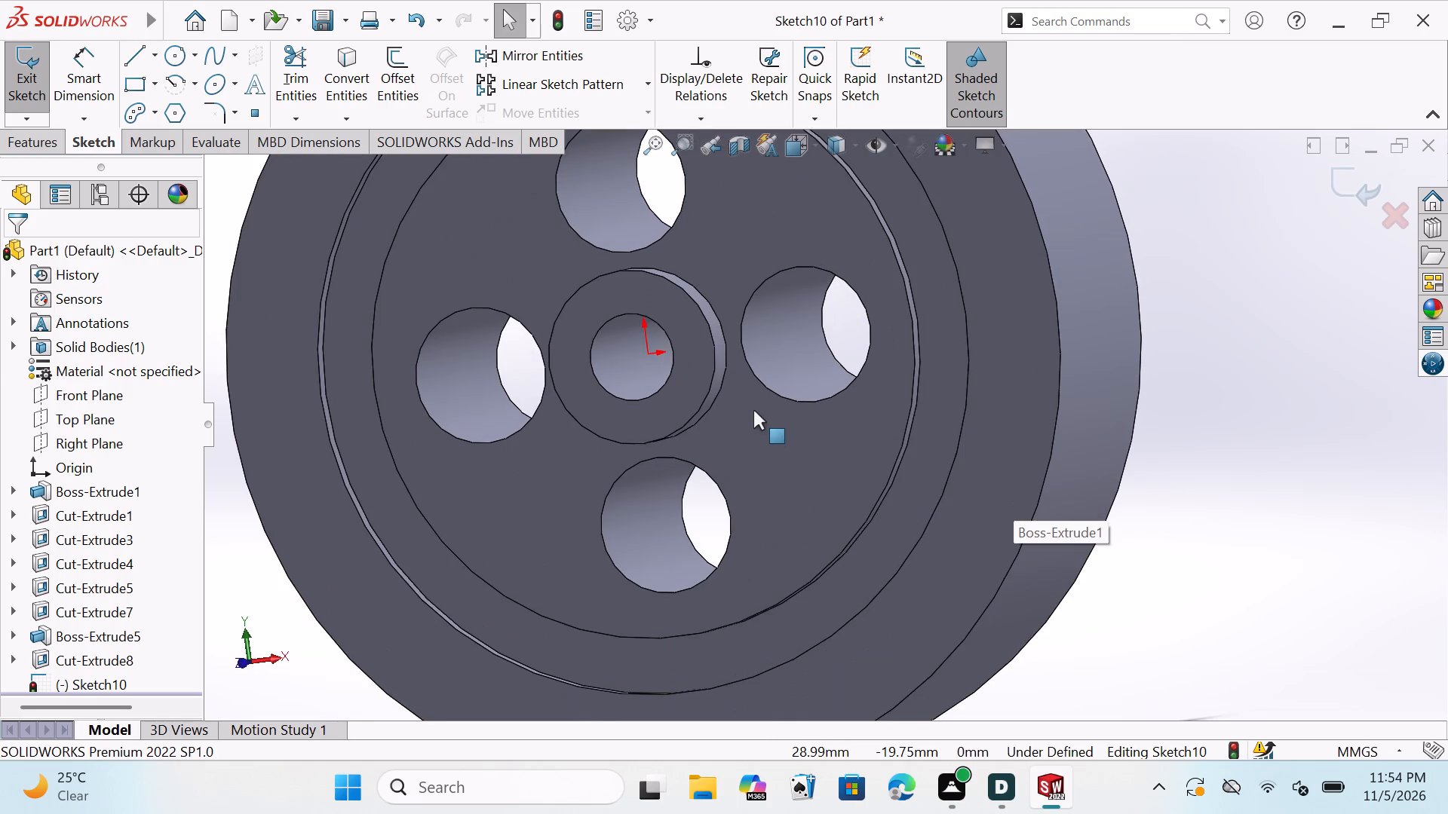
scroll(753, 409, "up", 2)
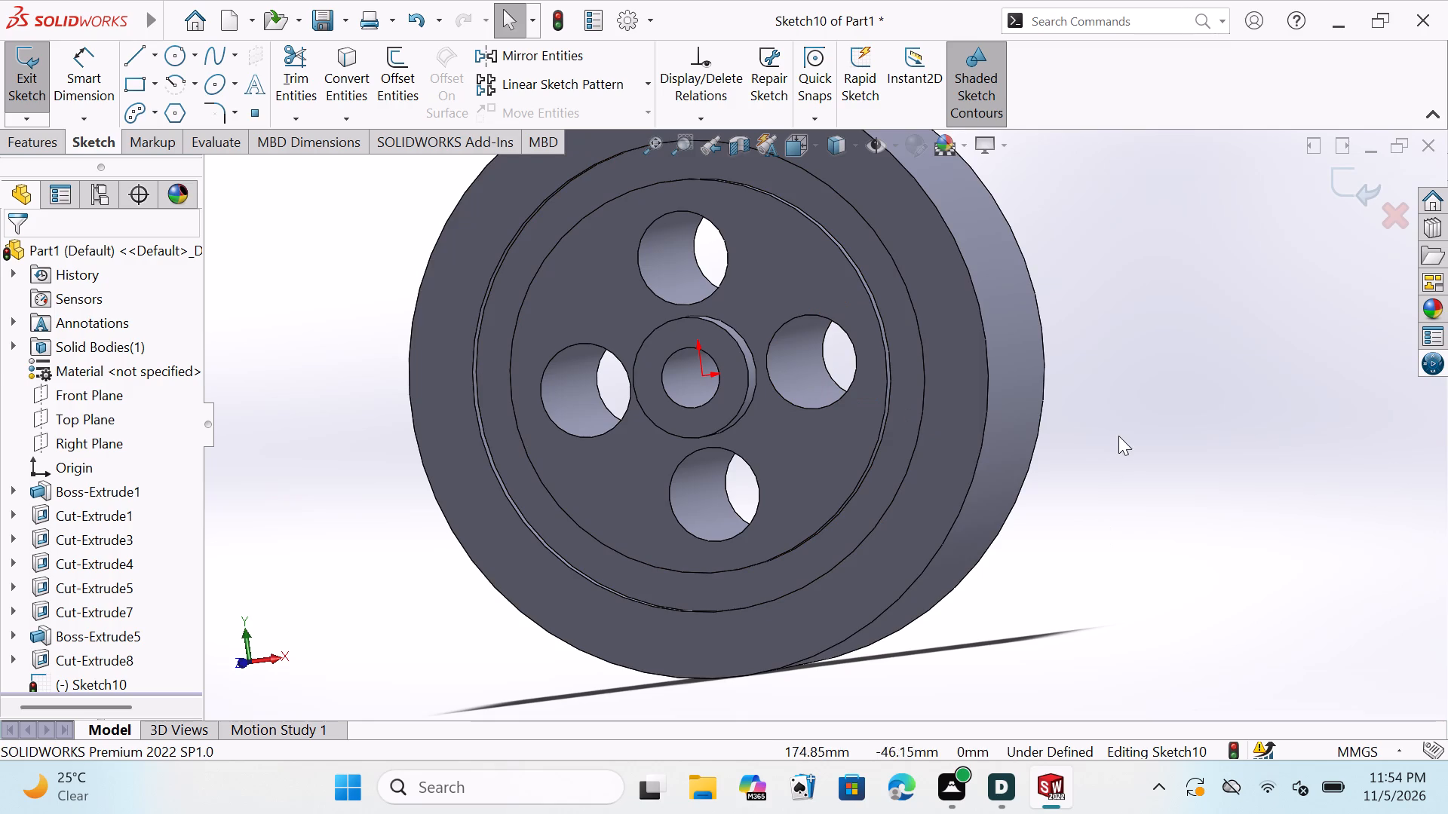
middle_click_drag(1118, 435, 1057, 479)
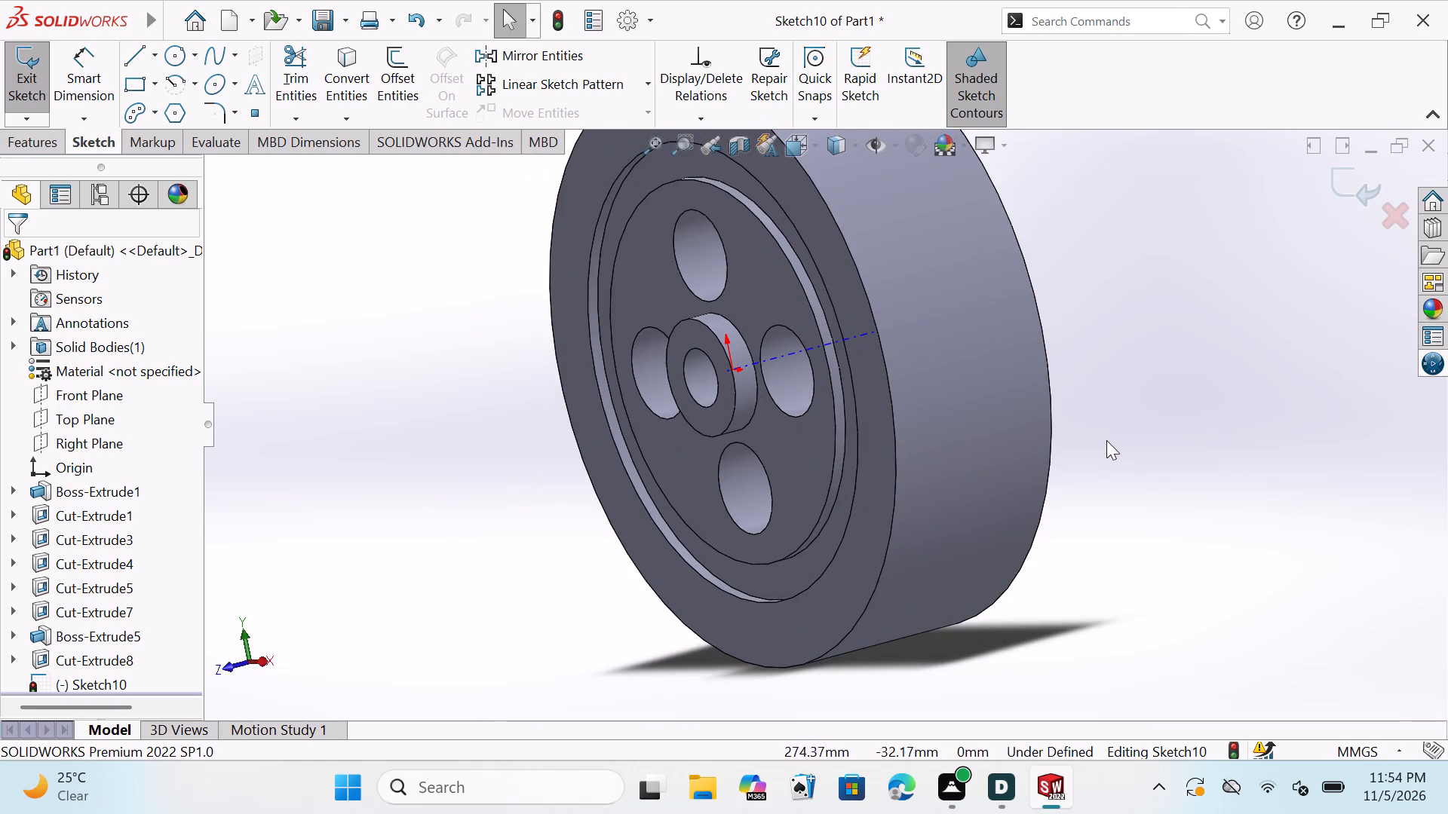
middle_click_drag(1103, 447, 890, 498)
key("Escape")
key("Escape")
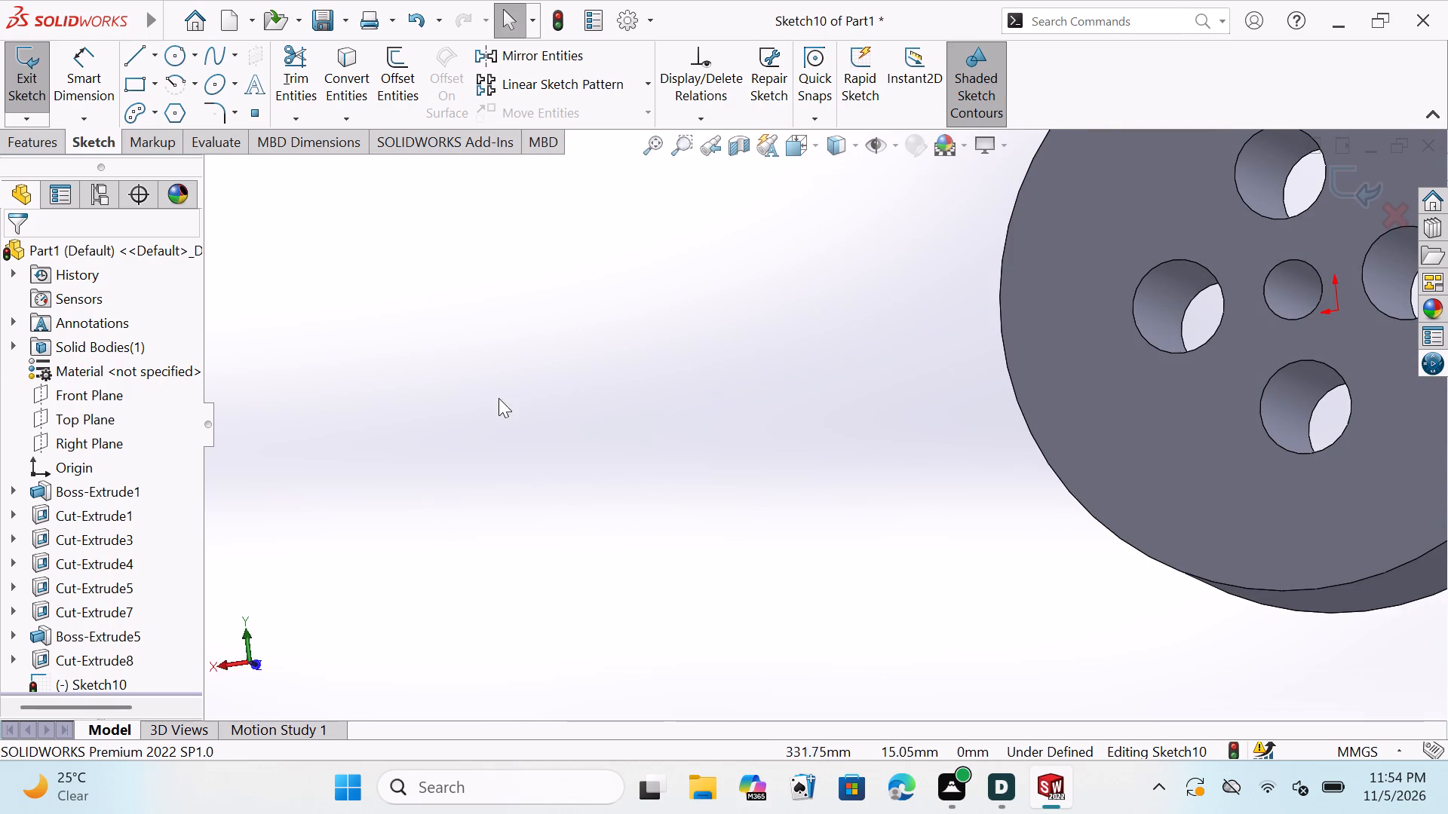
key("Escape")
key("Escape")
key("Escape")
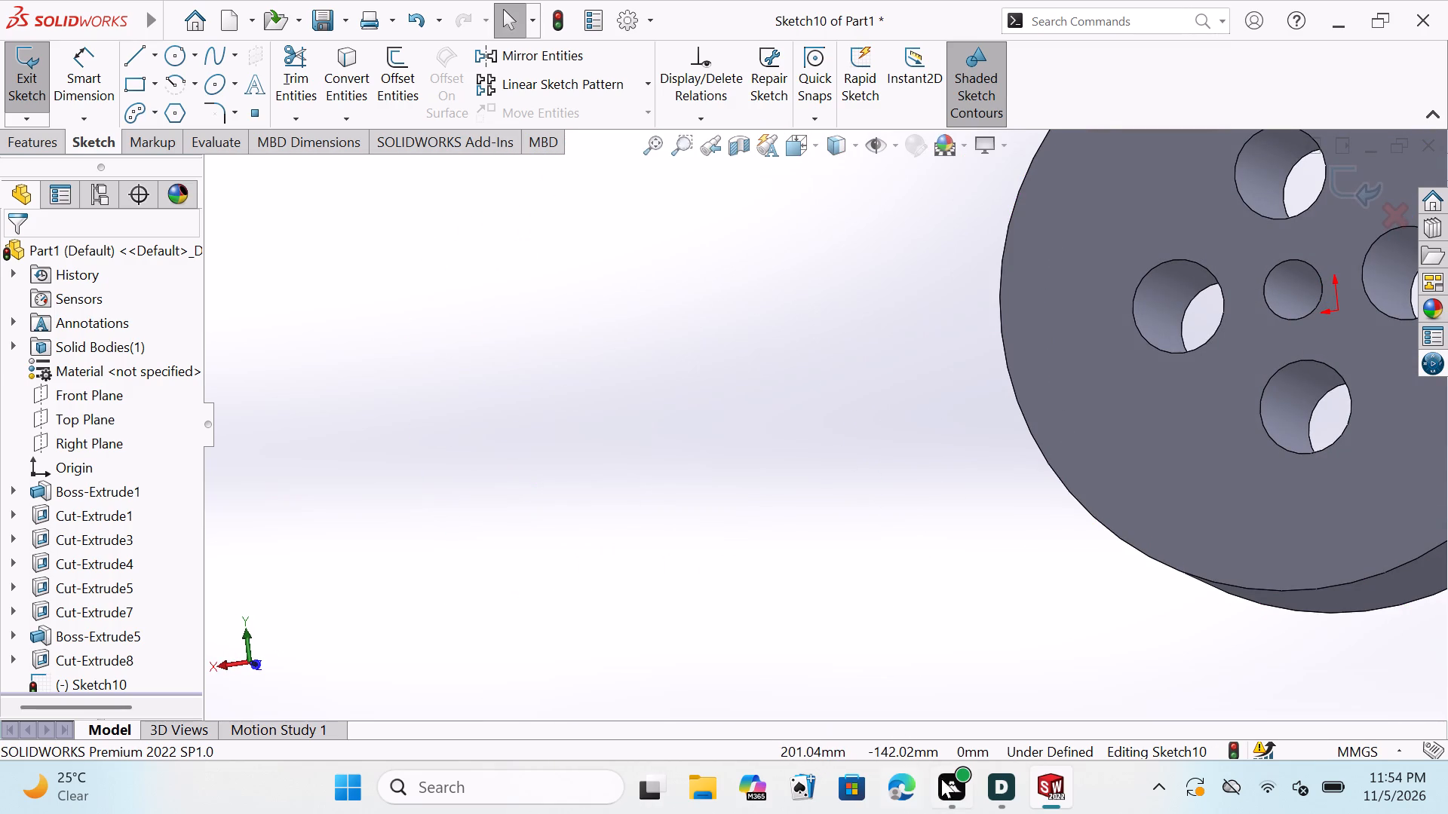
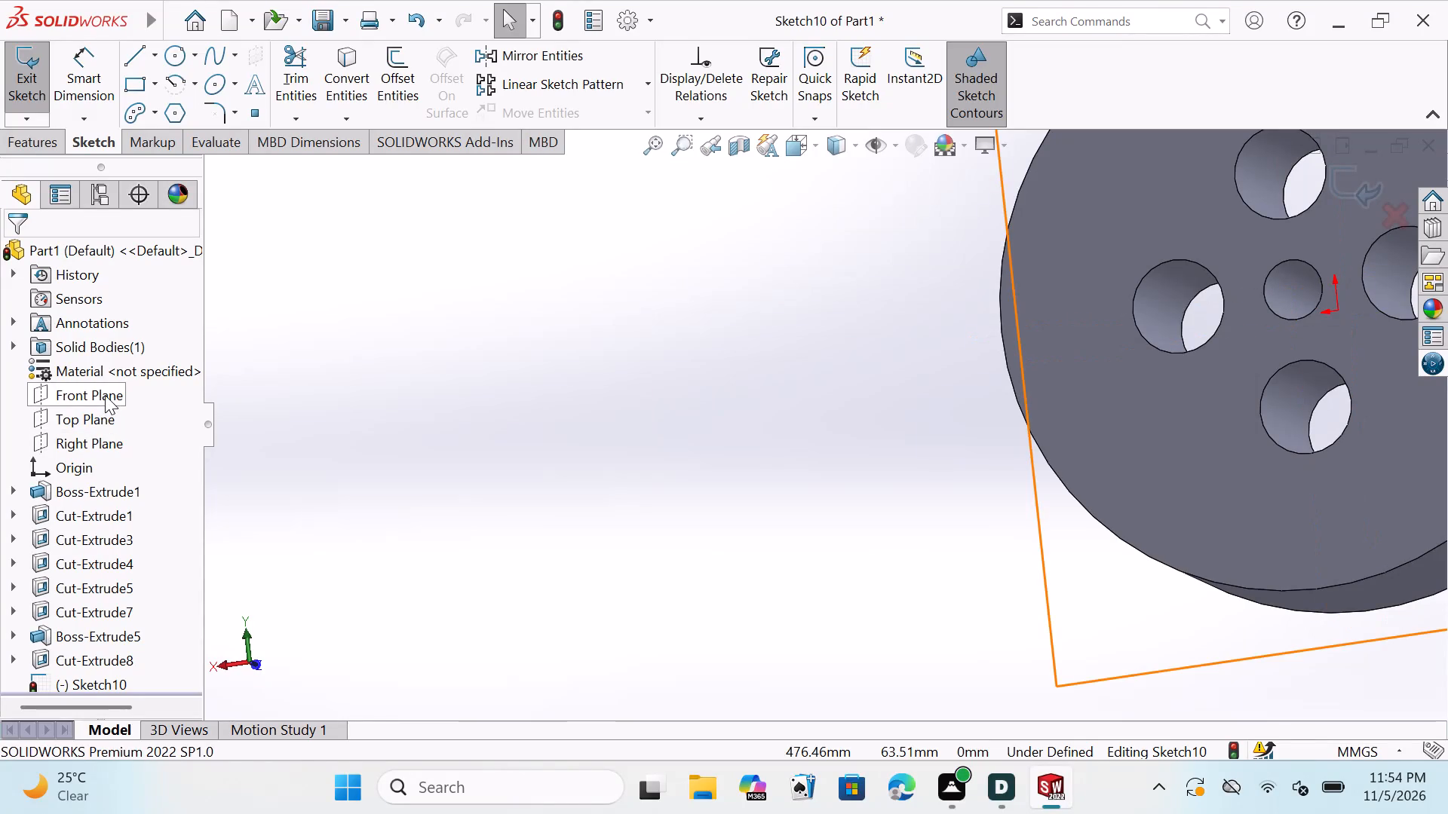
Orient the wheel view square to the Front Plane and clear the selection.
left_click(106, 395)
left_click(216, 372)
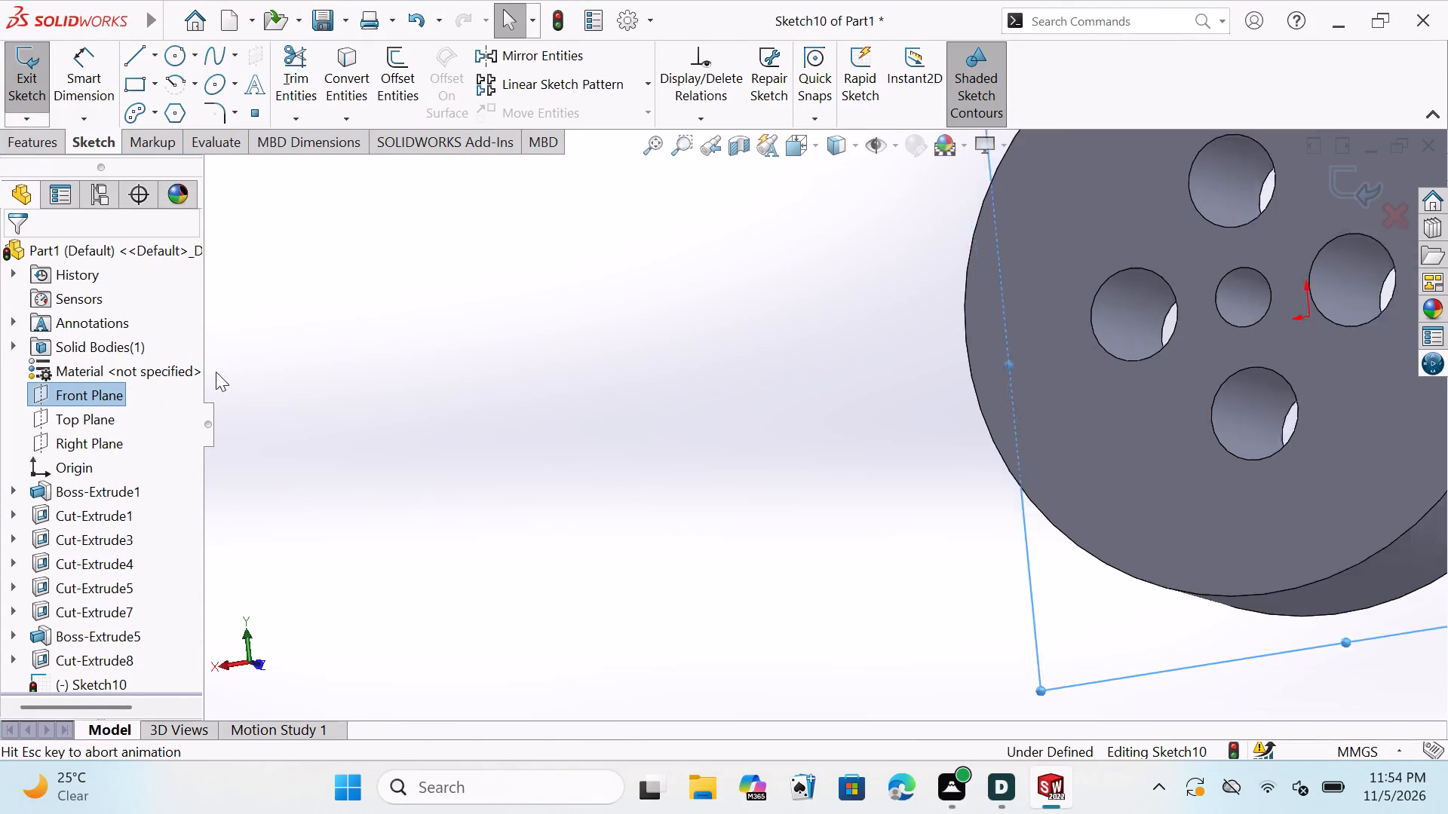
key("Escape")
key("Escape")
key("Escape")
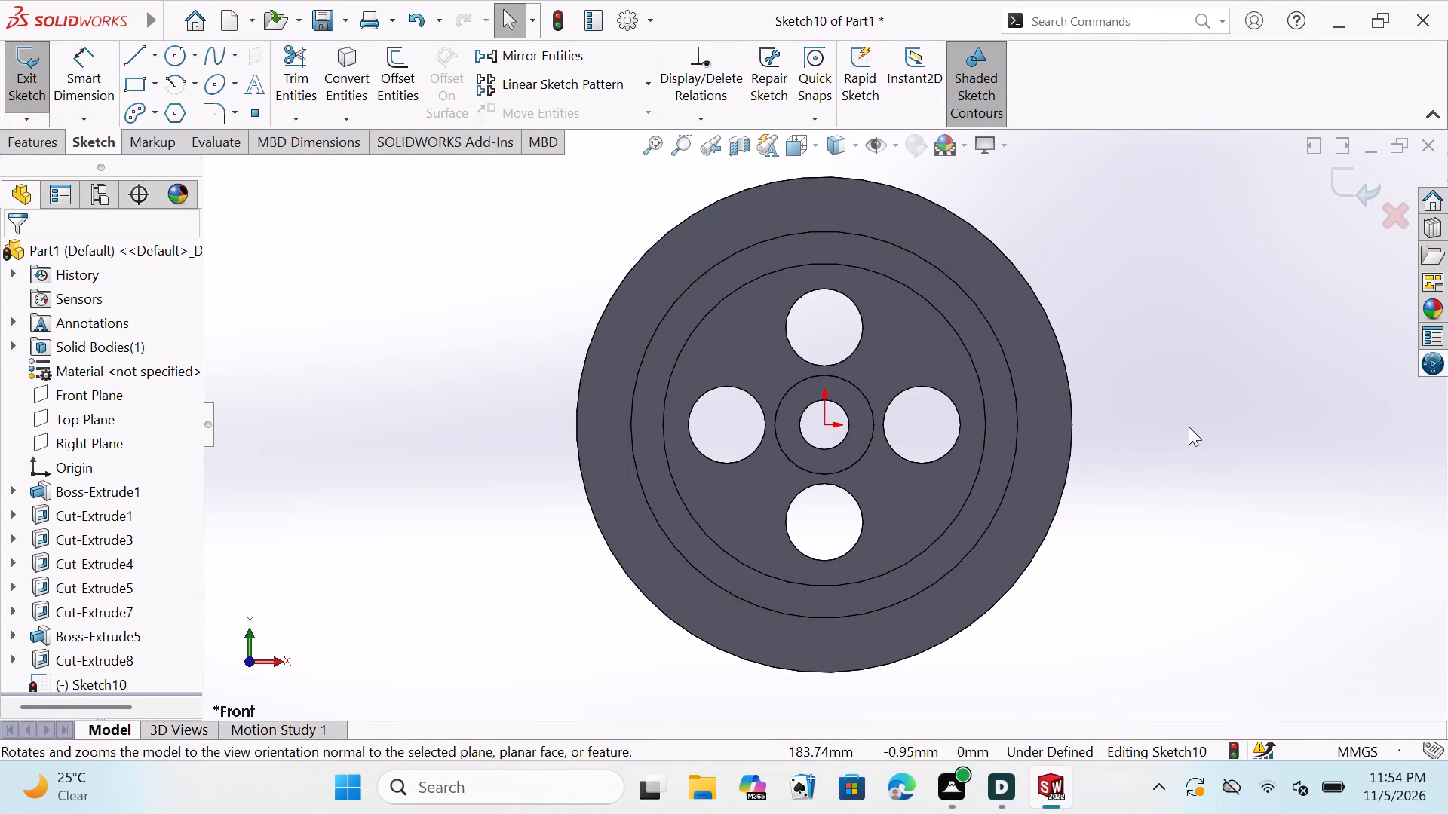
key("Escape")
key("Escape")
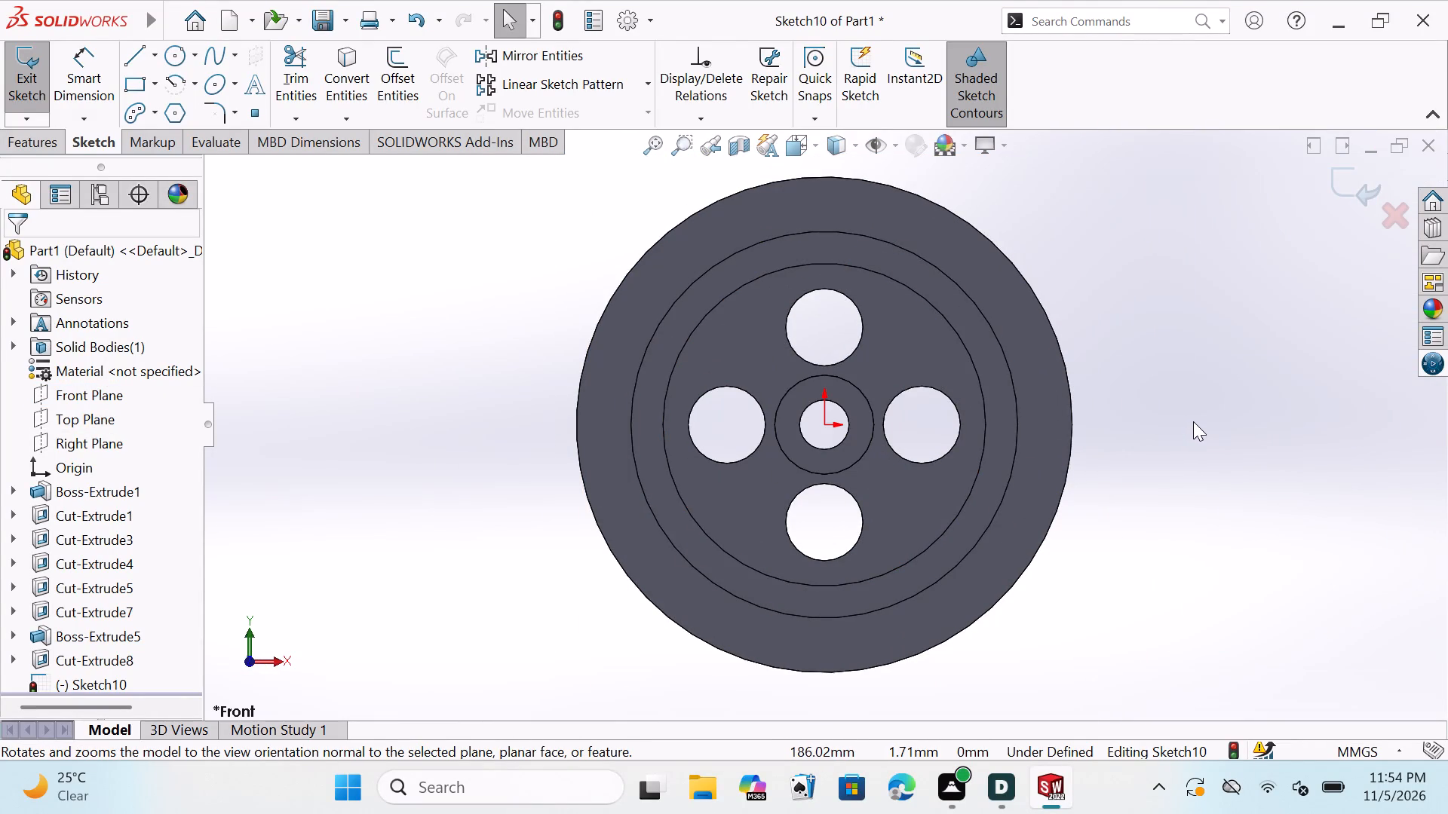
Leave the emptied sketch so that it is discarded from the part.
key("ctrl+s")
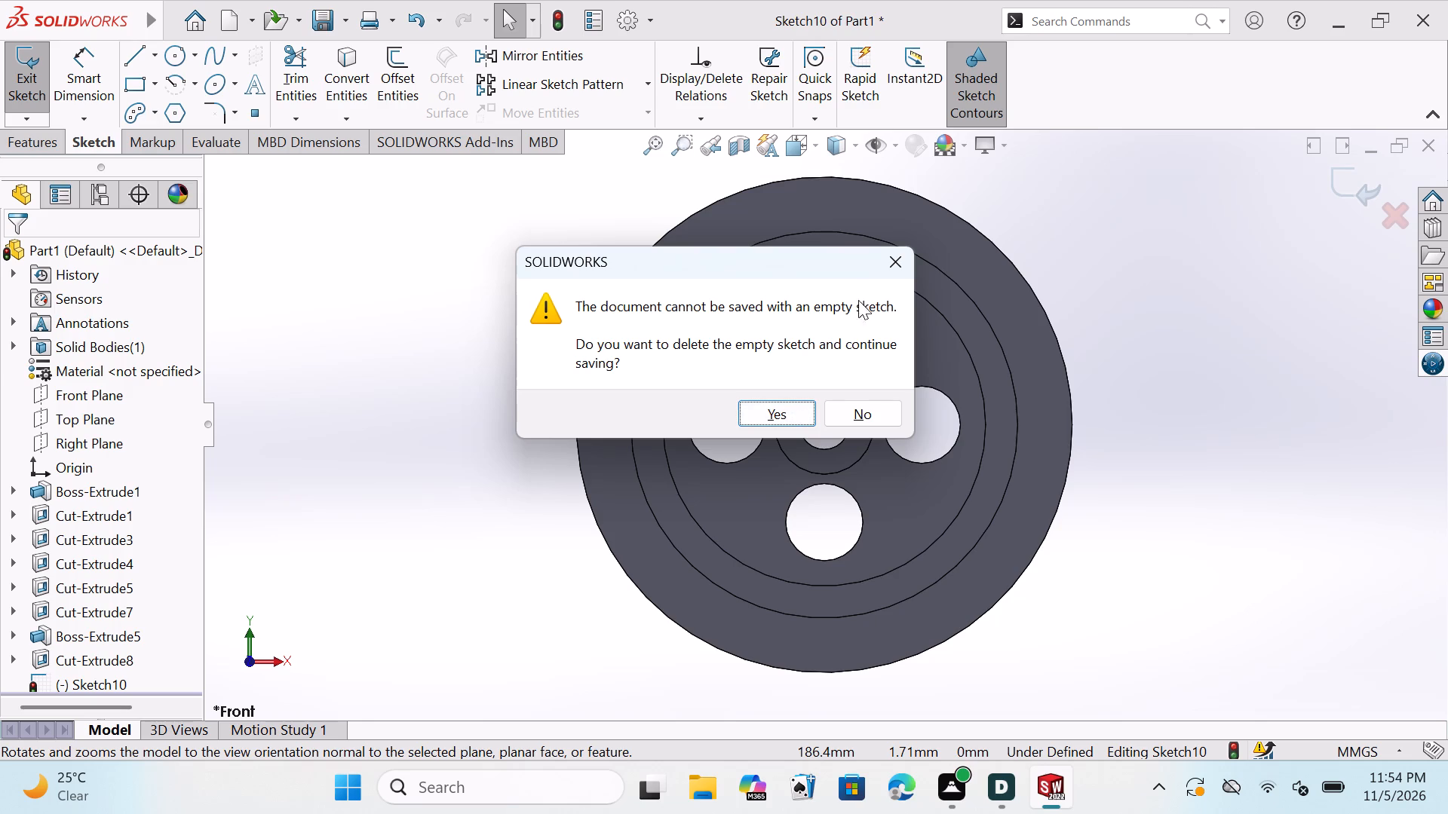
left_click(899, 252)
key("Escape")
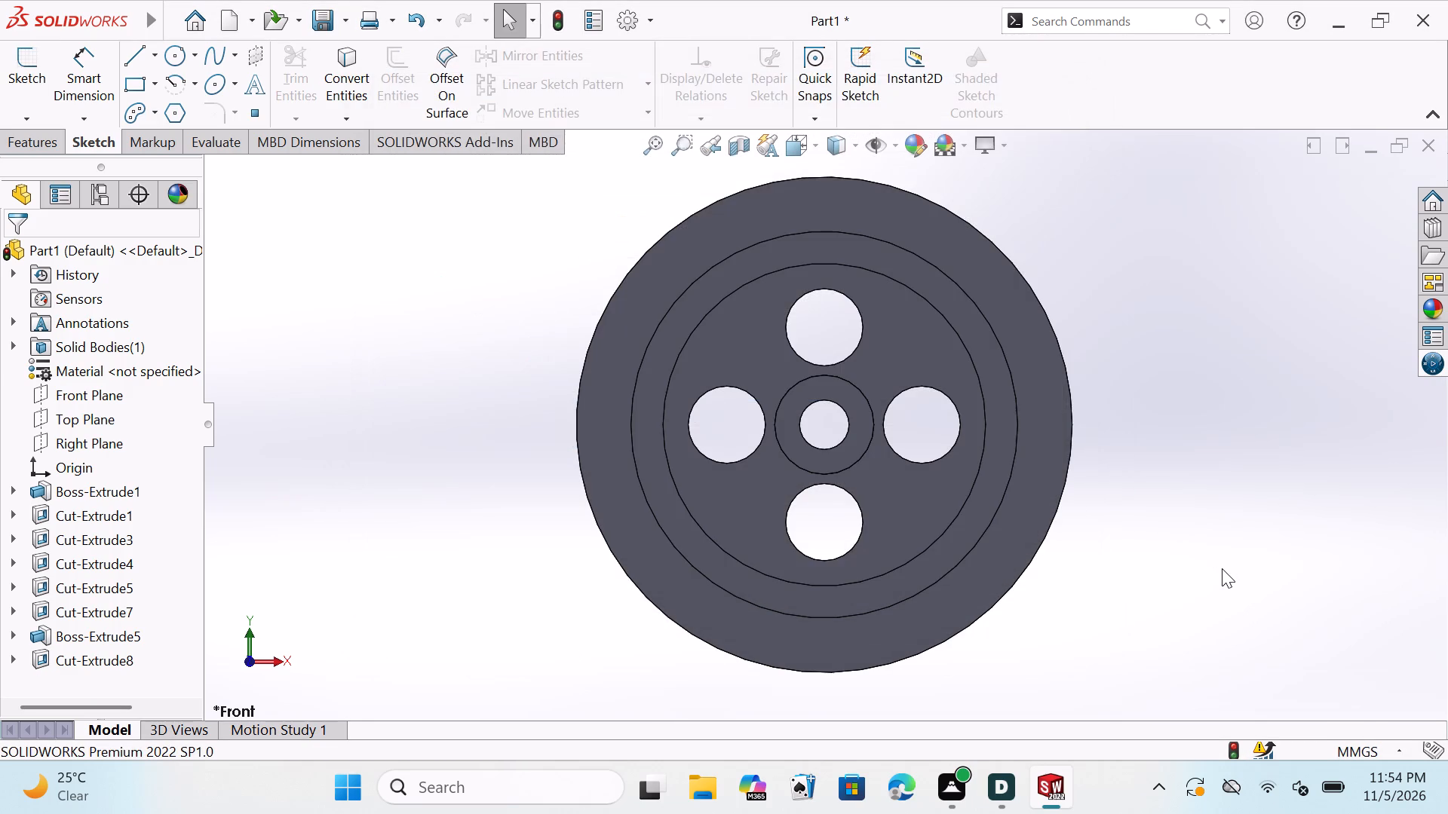
key("Escape")
key("Escape")
Save the part in Documents as SOLID CRL DGN, in SOLIDWORKS Part format, without rebuilding the document.
key("ctrl+s")
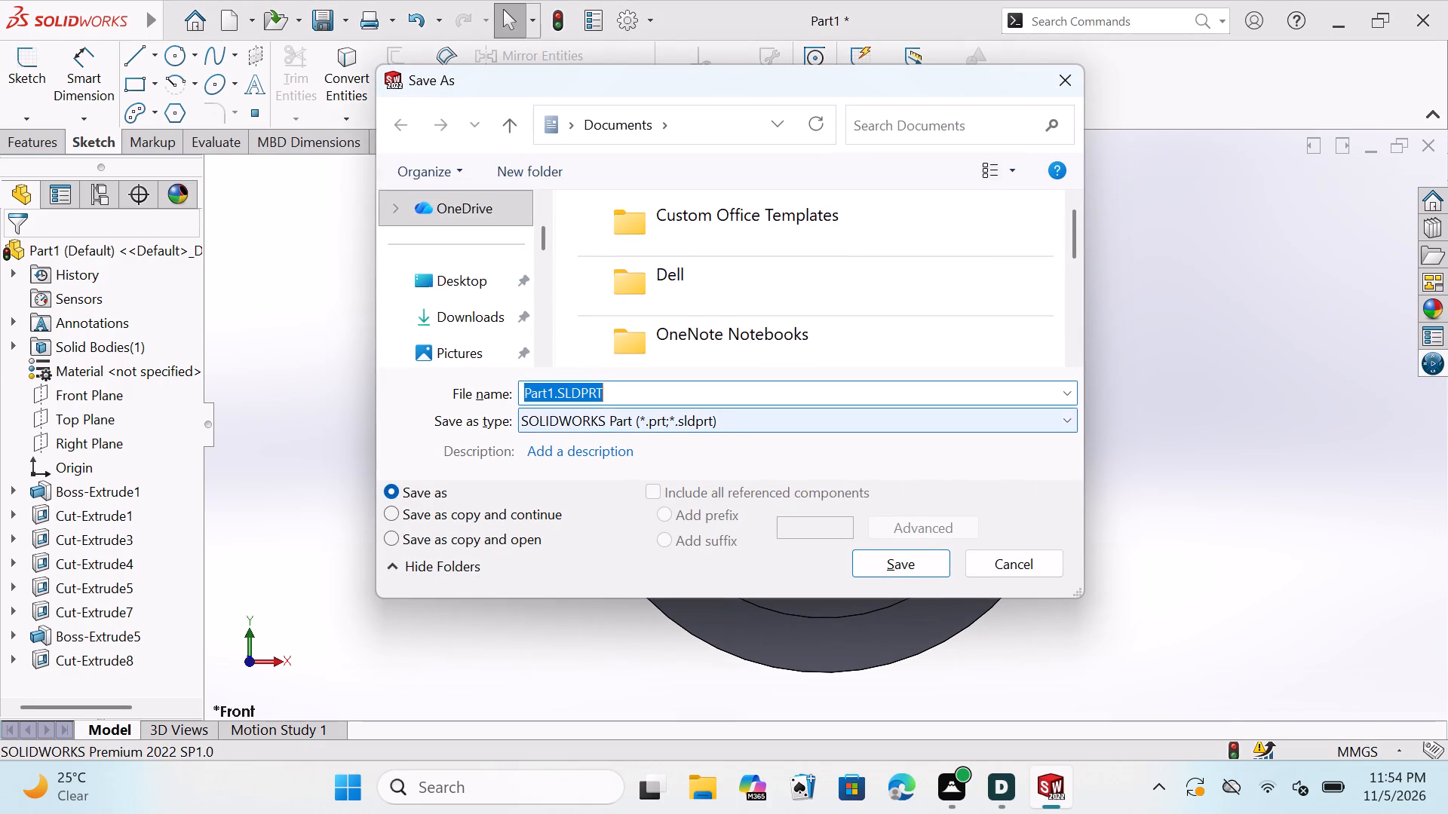
left_click(719, 393)
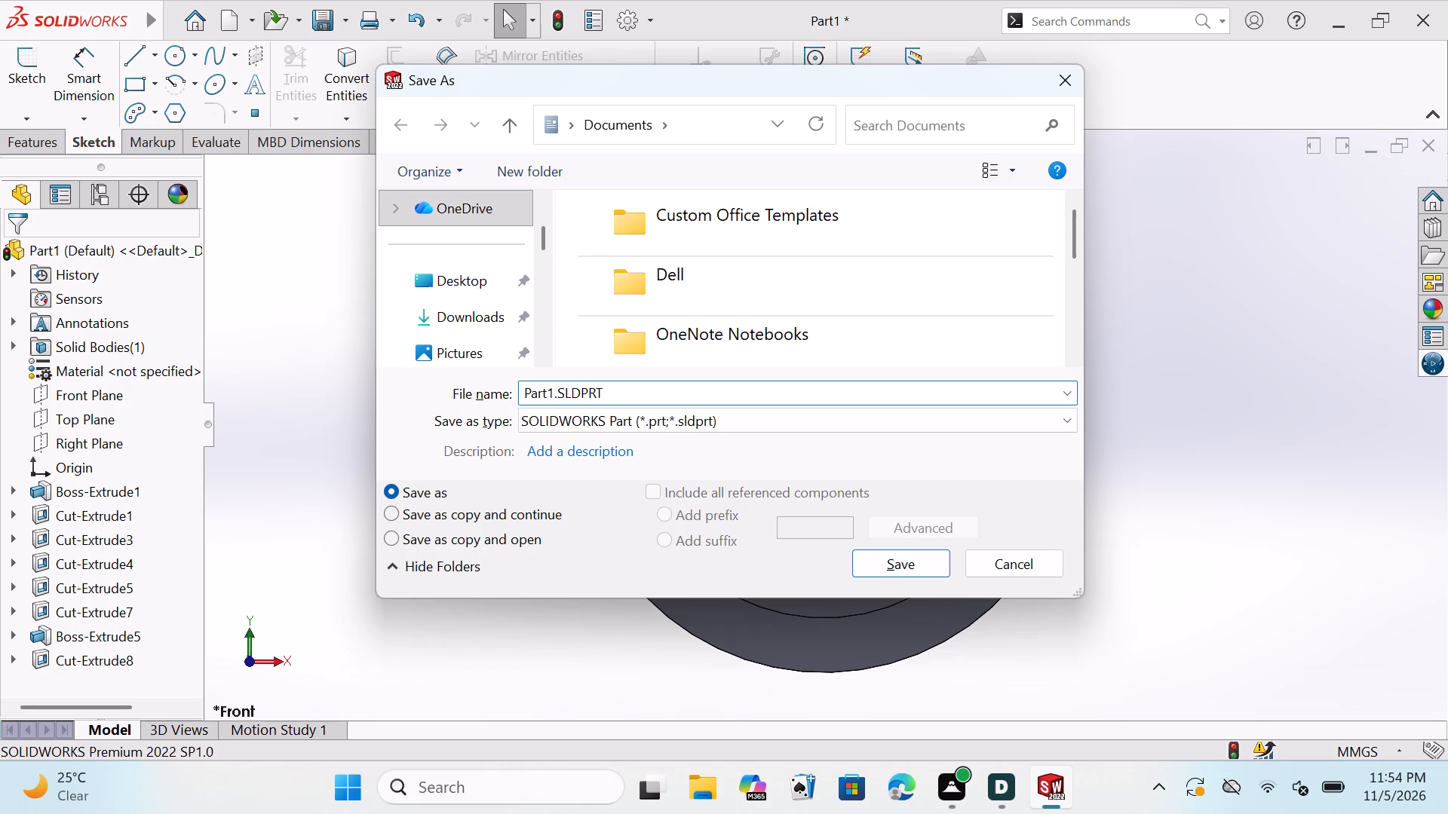
key("BackSpace")
key("BackSpace")
key("BackSpace")
key("BackSpace")
key("BackSpace")
key("BackSpace")
key("BackSpace")
key("BackSpace")
key("BackSpace")
key("BackSpace")
key("BackSpace")
key("BackSpace")
key("BackSpace")
type("SOLID")
key("space")
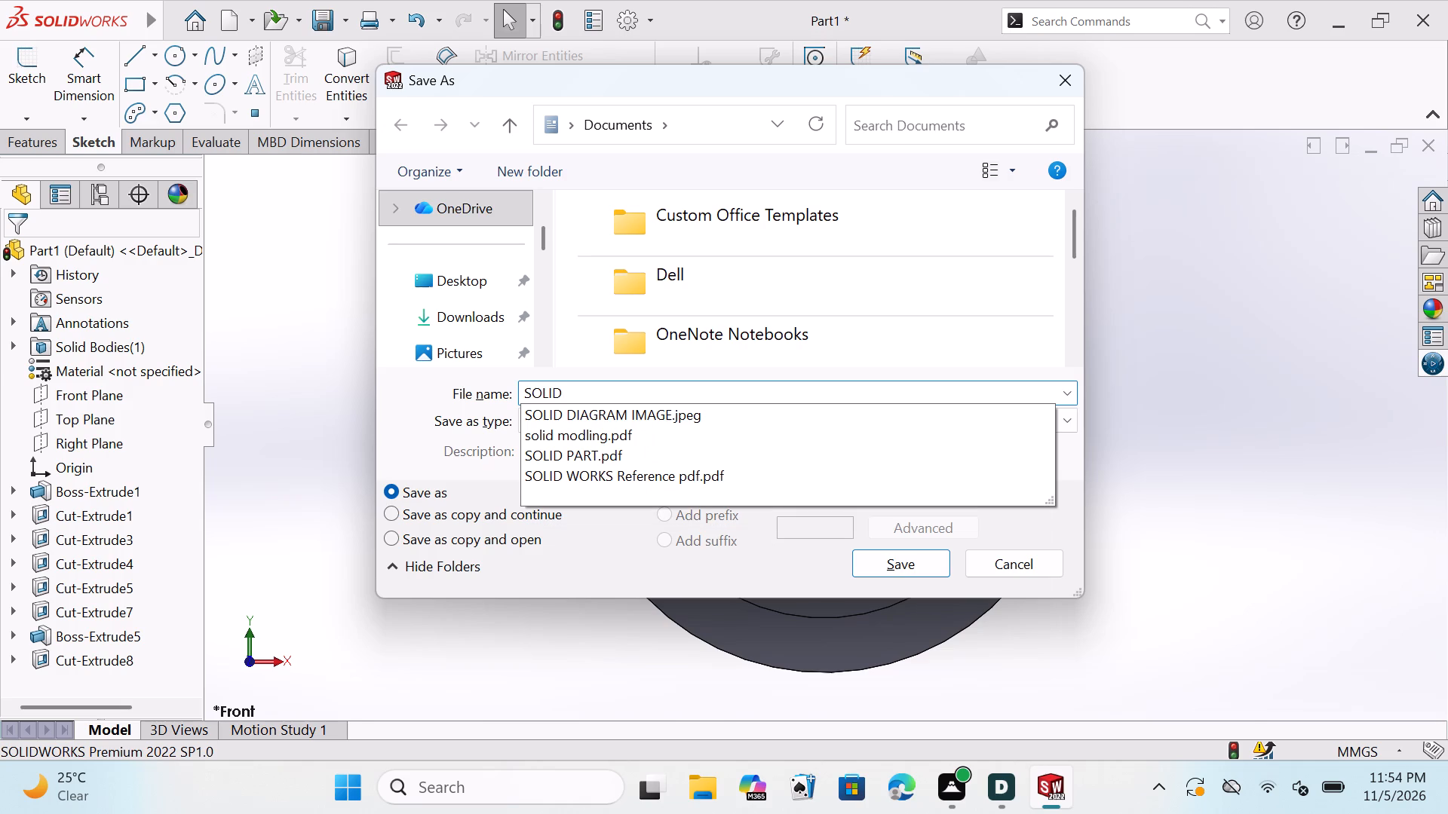
key("c")
type("RL")
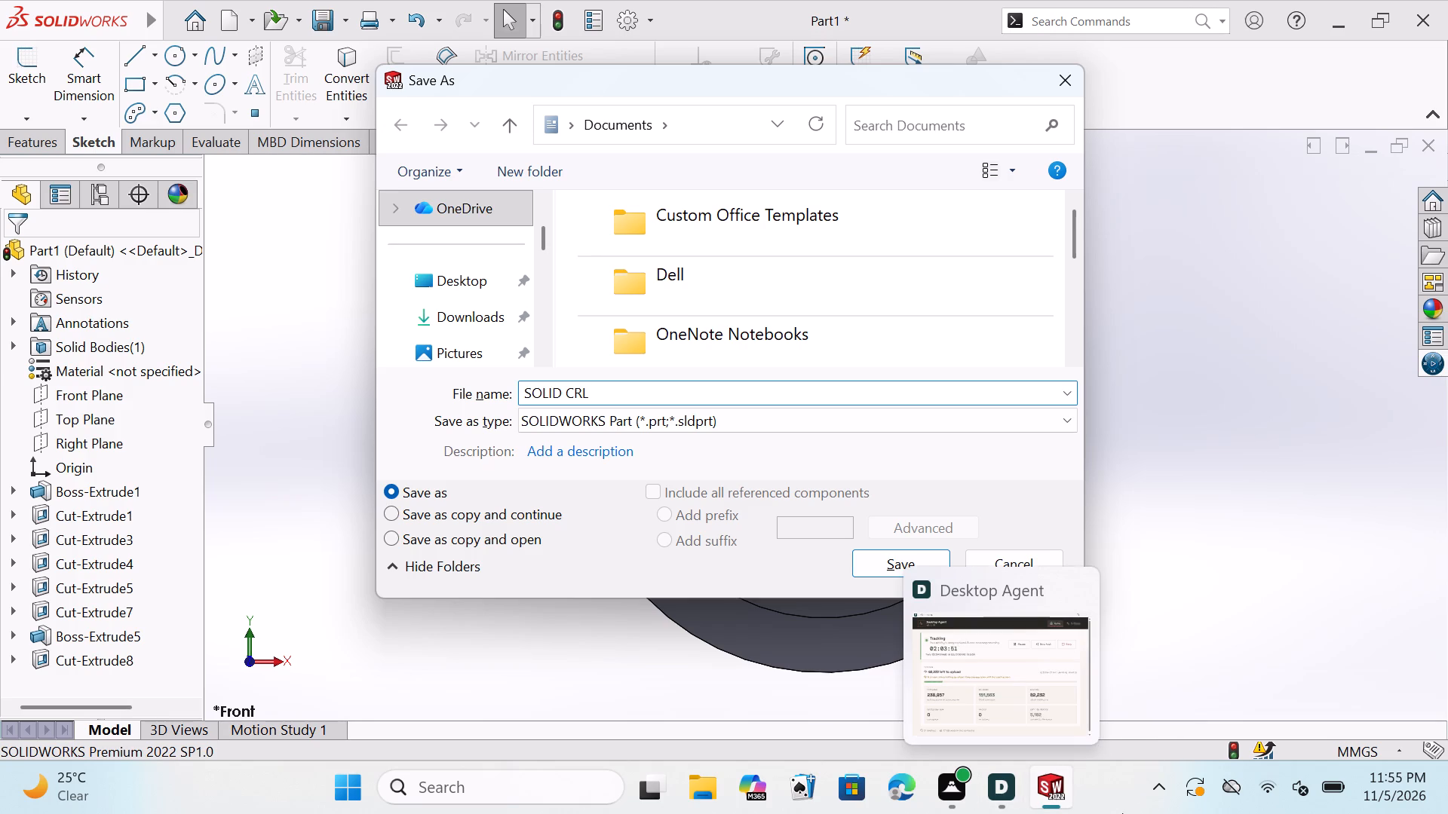
left_click(629, 393)
key("space")
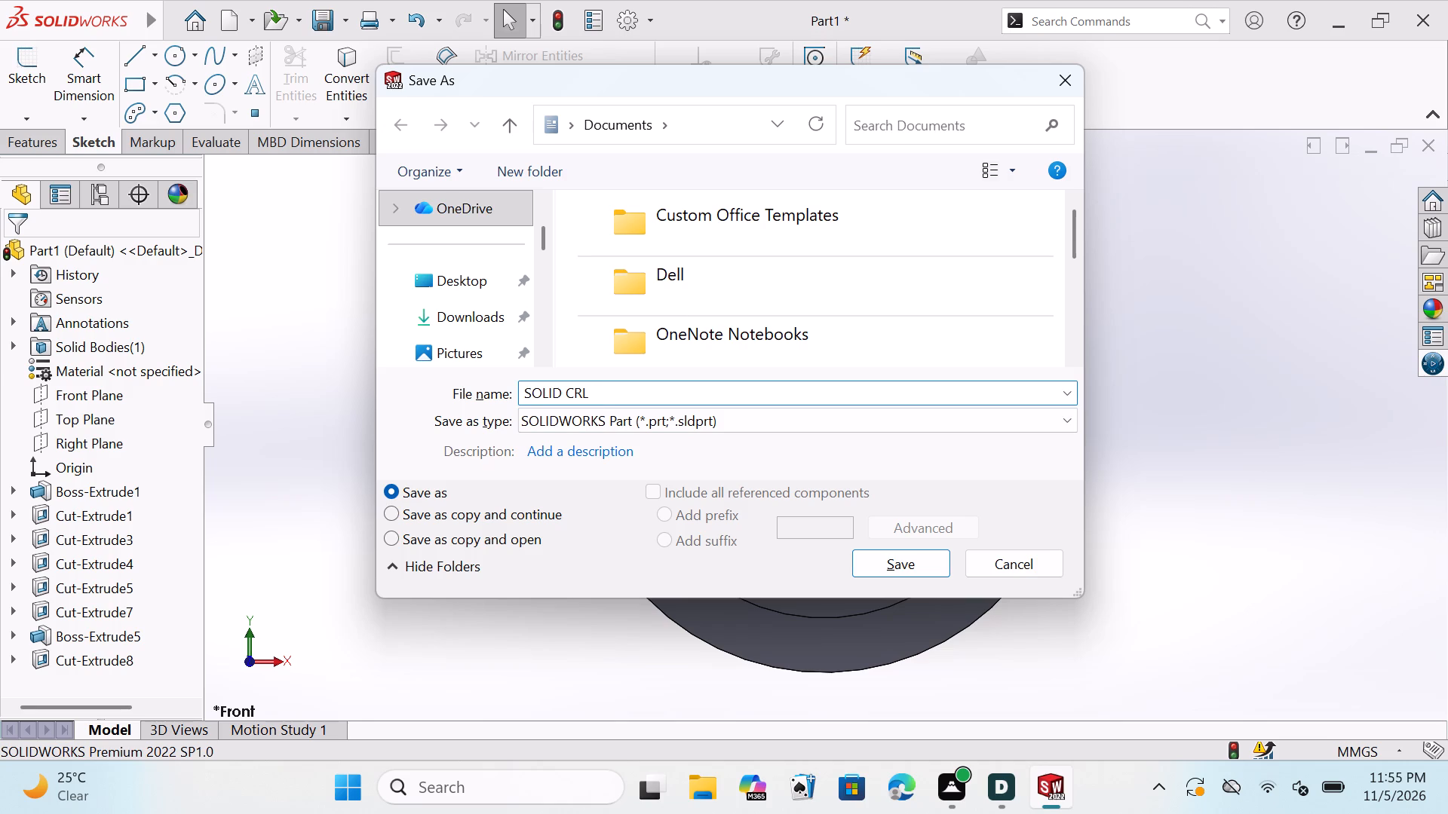
type("DGN")
left_click(915, 568)
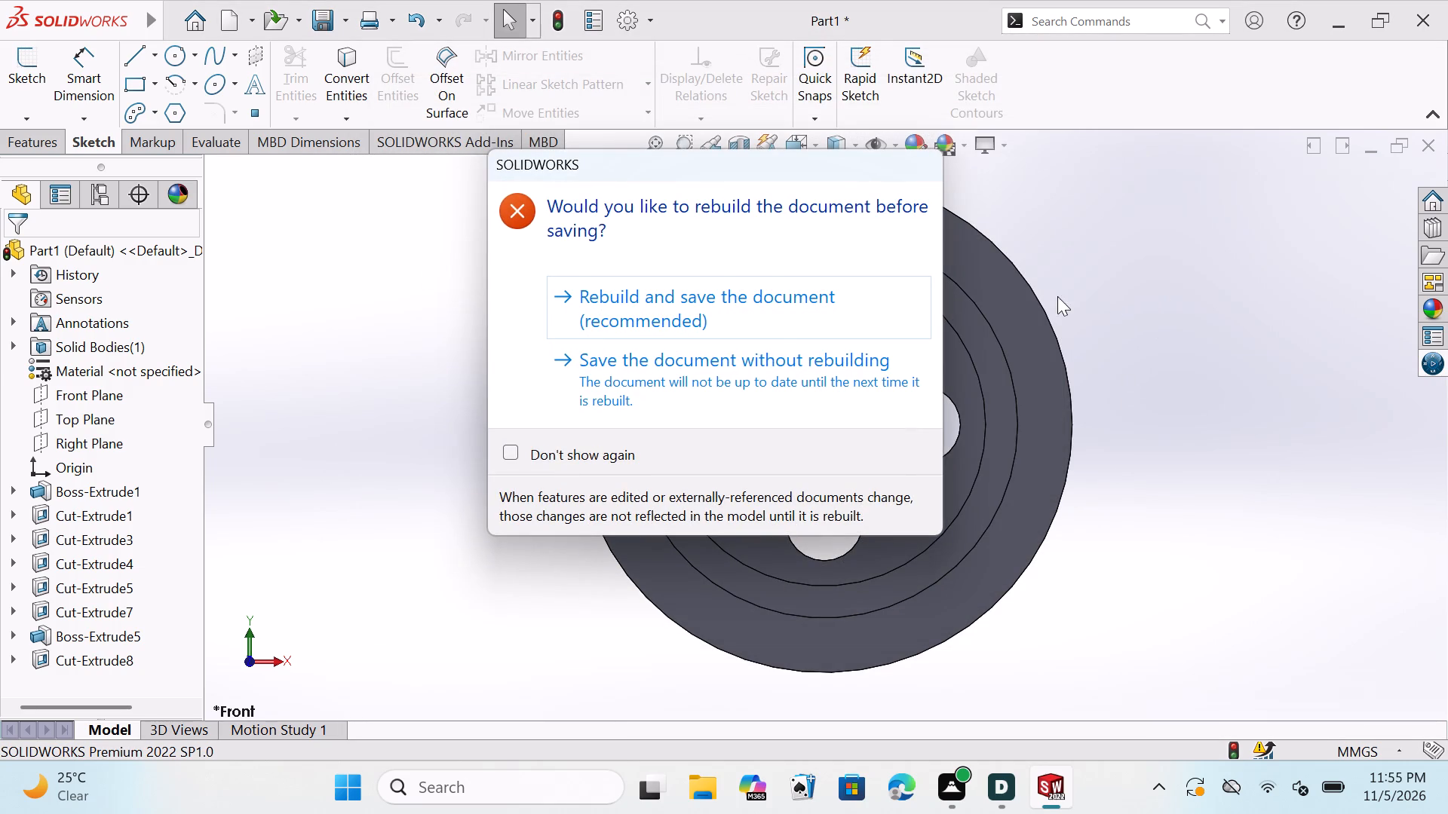
left_click(701, 361)
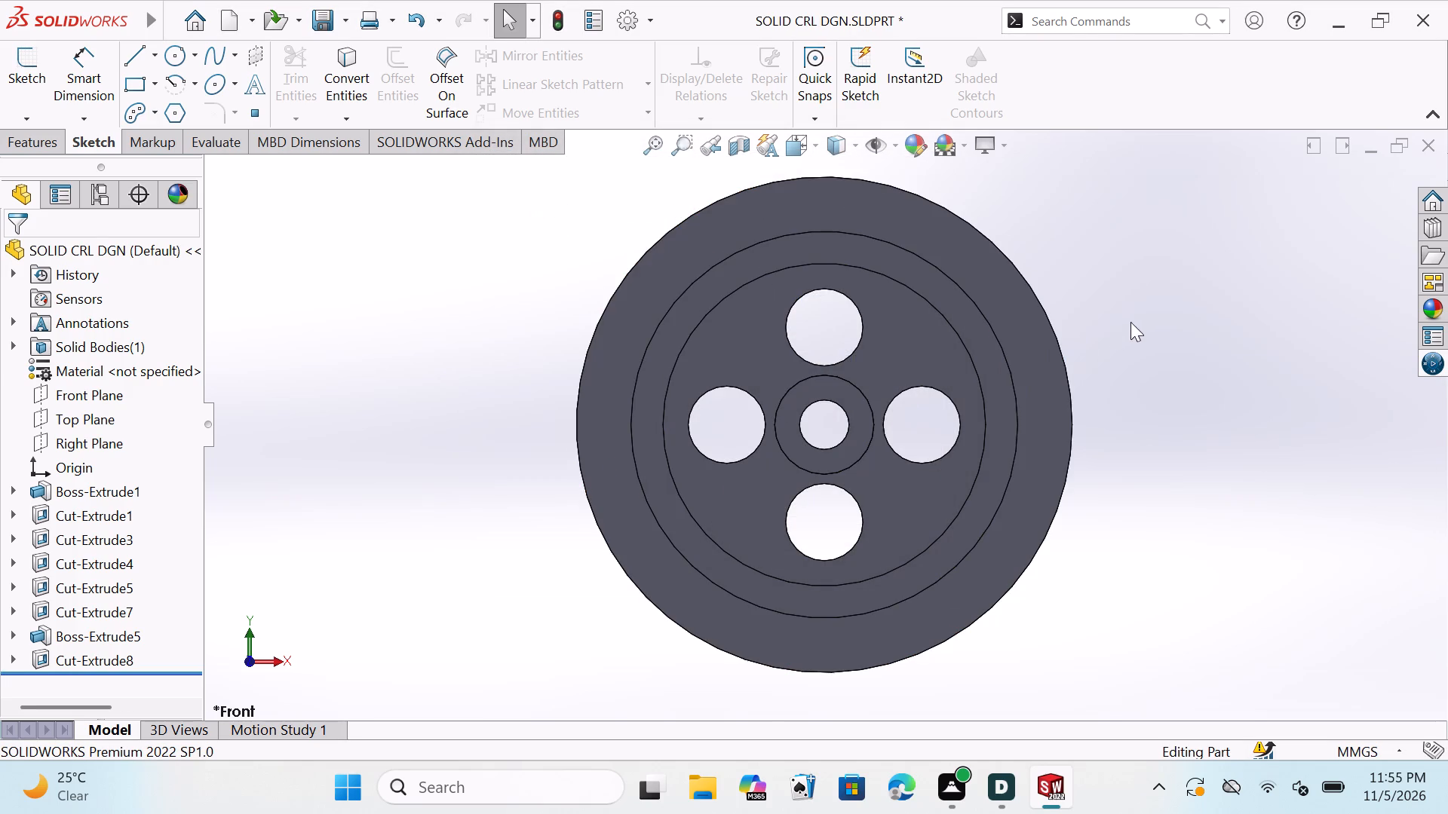
key("Escape")
key("Escape")
key("Escape")
Print the current screen image with Microsoft Print to PDF, saving it in Documents as SOLID CRL DGN MDL.
key("ctrl+p")
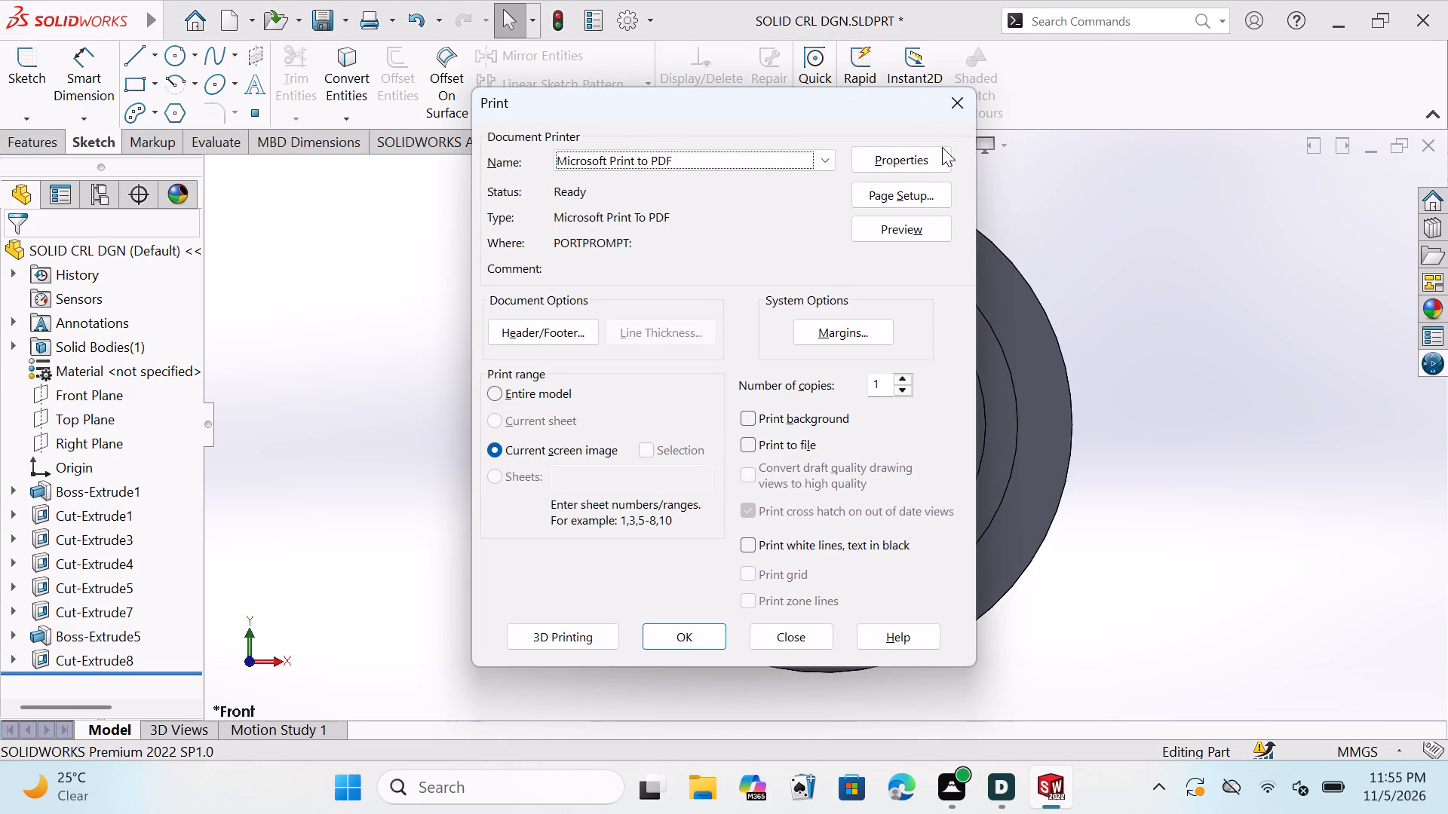
left_click(683, 631)
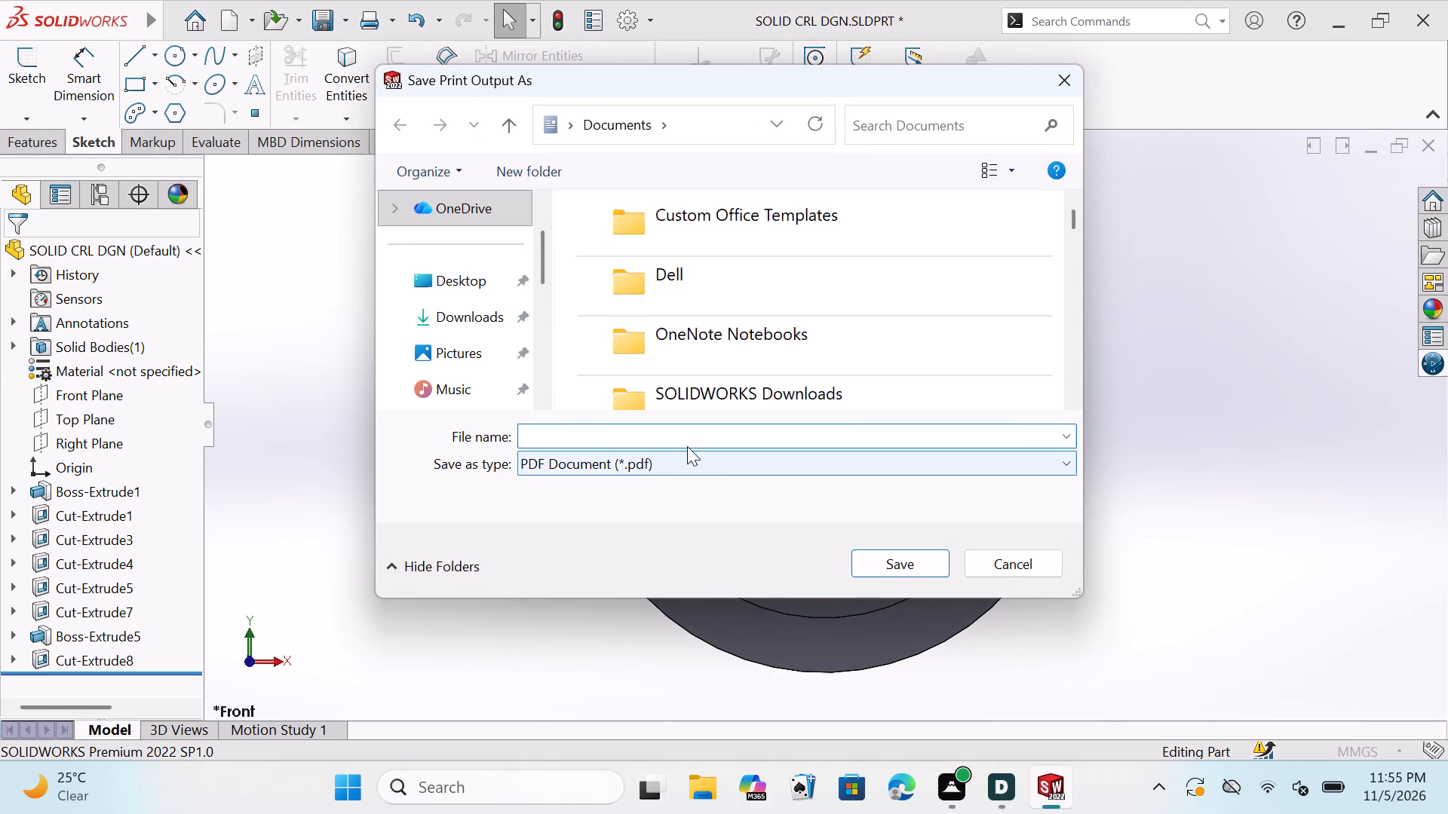
left_click(690, 430)
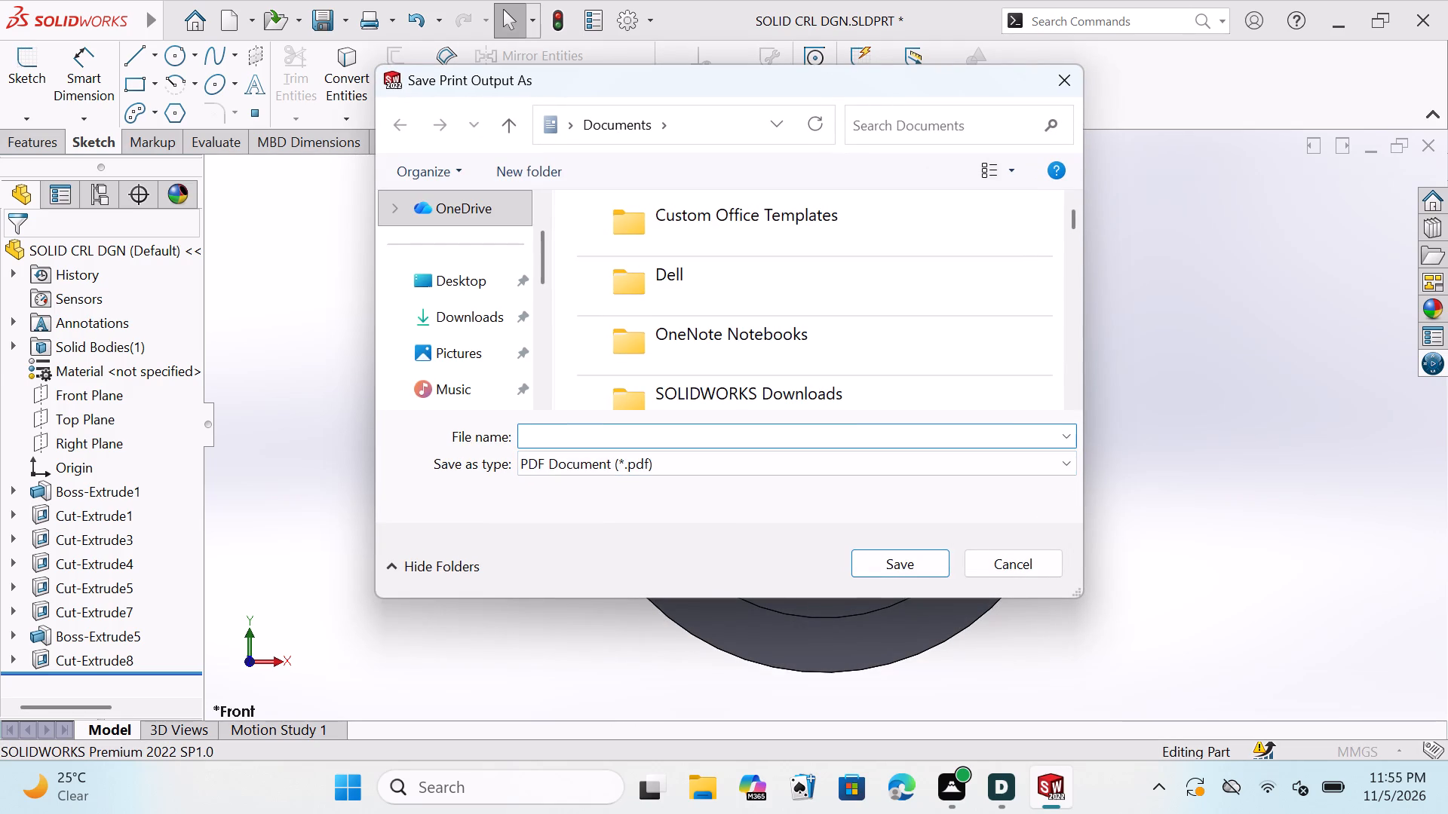
key("s")
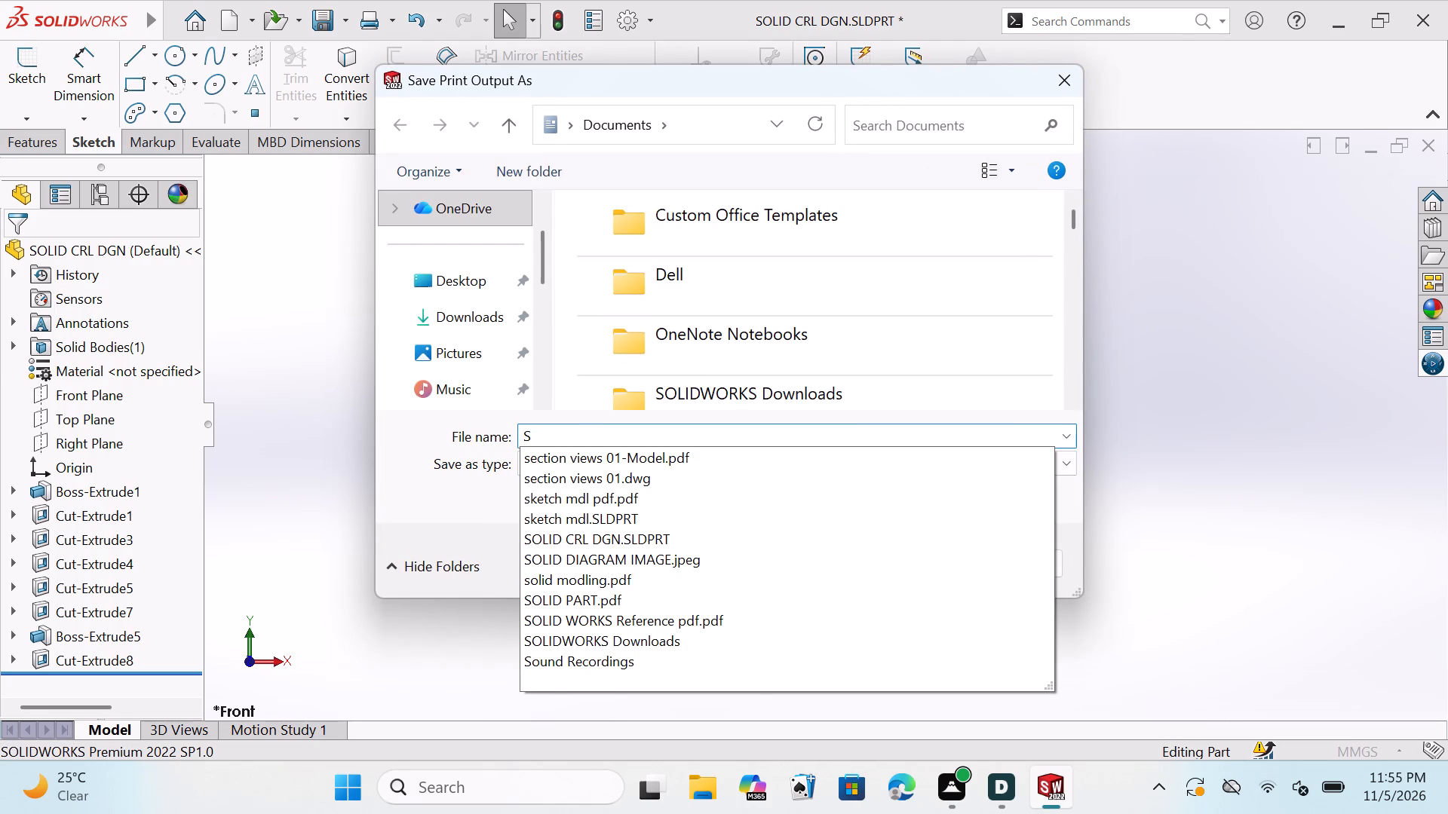
type("OLID CRL DG")
type("N MDL")
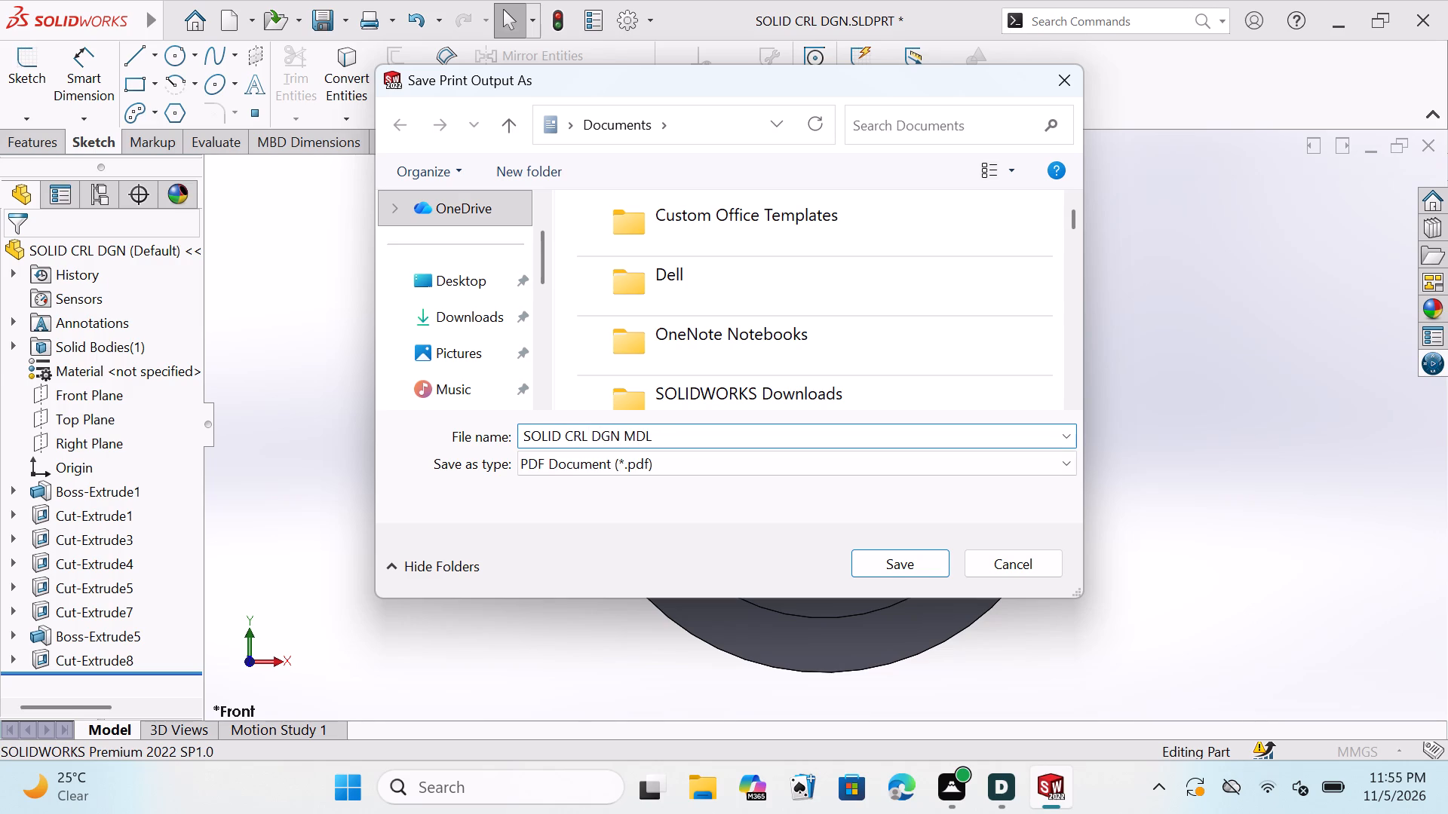
left_click(918, 560)
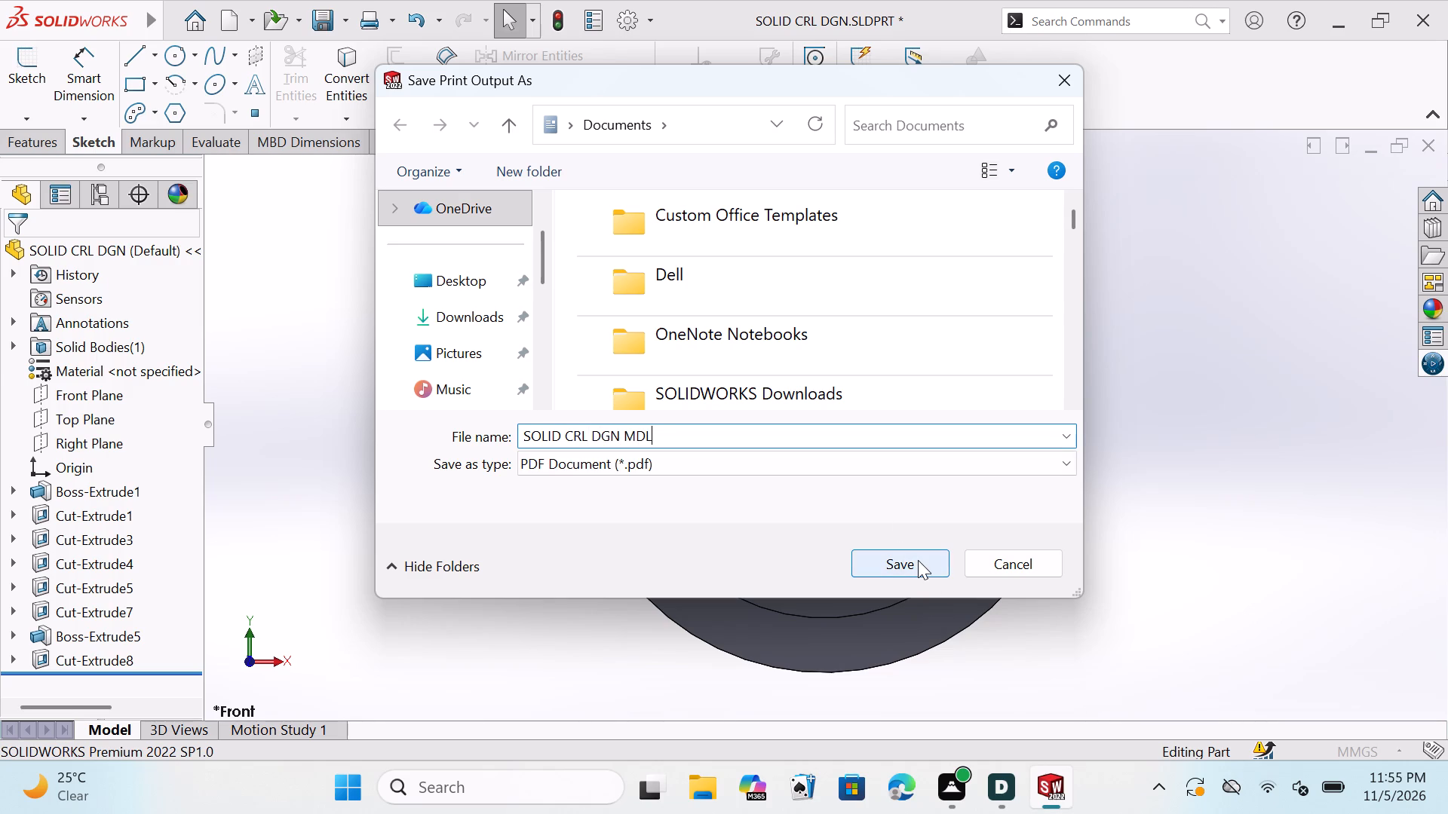